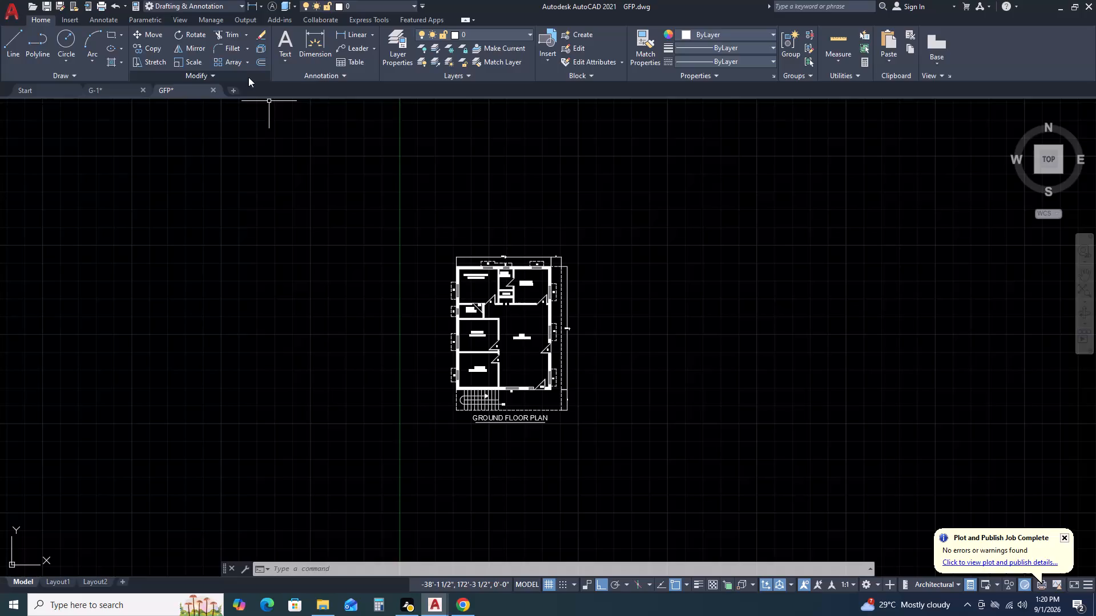
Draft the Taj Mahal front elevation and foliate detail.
Create a new blank drawing and save it to the Desktop as TAJ MAHAL.
{"action": "left_click", "coordinate": [232, 93]}
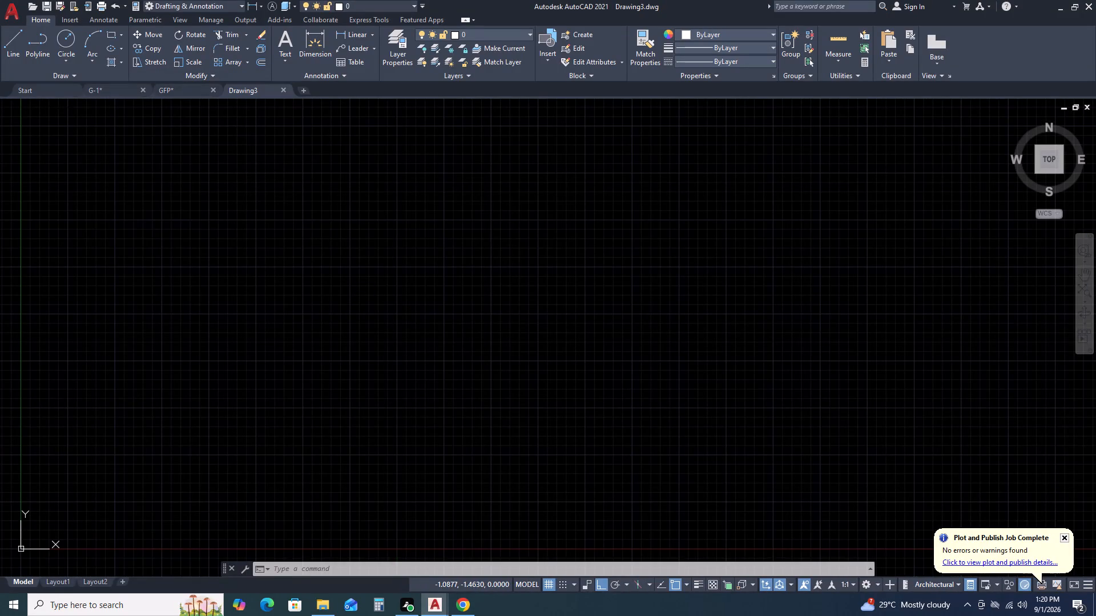
{"action": "scroll", "coordinate": [350, 347], "scroll_direction": "down", "scroll_amount": 2}
{"action": "middle_click_drag", "start_coordinate": [675, 261], "coordinate": [458, 365]}
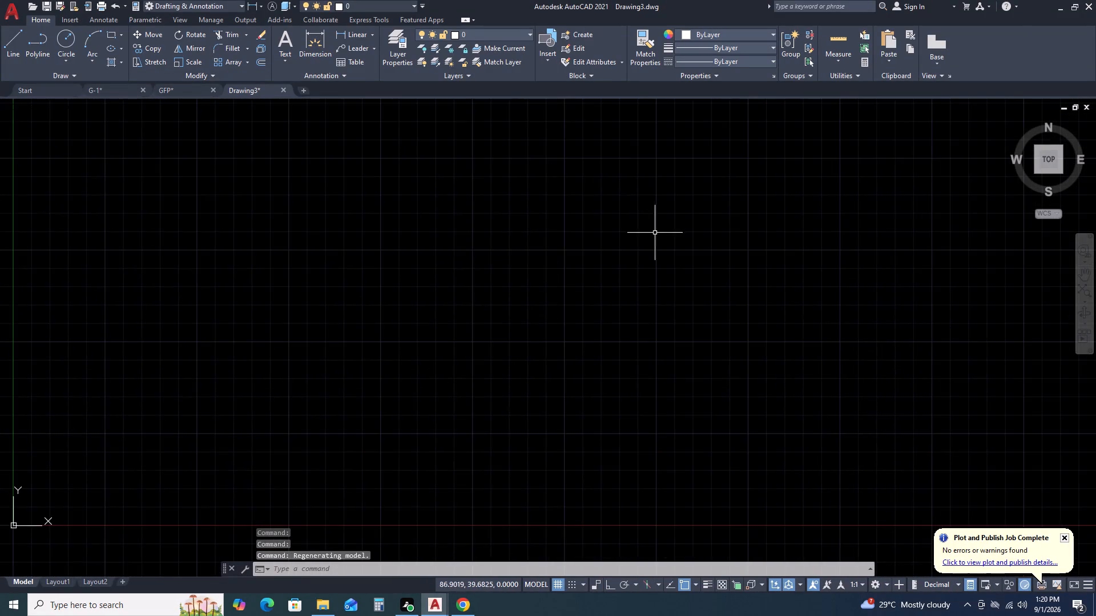
{"action": "middle_click_drag", "start_coordinate": [655, 232], "coordinate": [491, 362]}
{"action": "middle_click_drag", "start_coordinate": [591, 219], "coordinate": [499, 309]}
{"action": "middle_click_drag", "start_coordinate": [583, 264], "coordinate": [553, 276]}
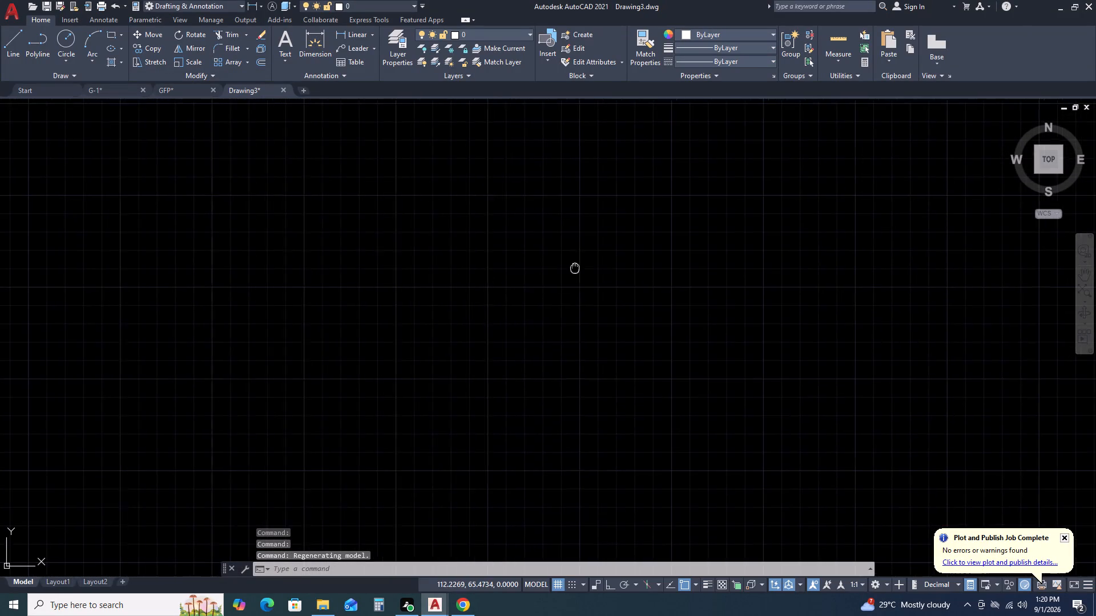
{"action": "middle_click_drag", "start_coordinate": [553, 276], "coordinate": [484, 294]}
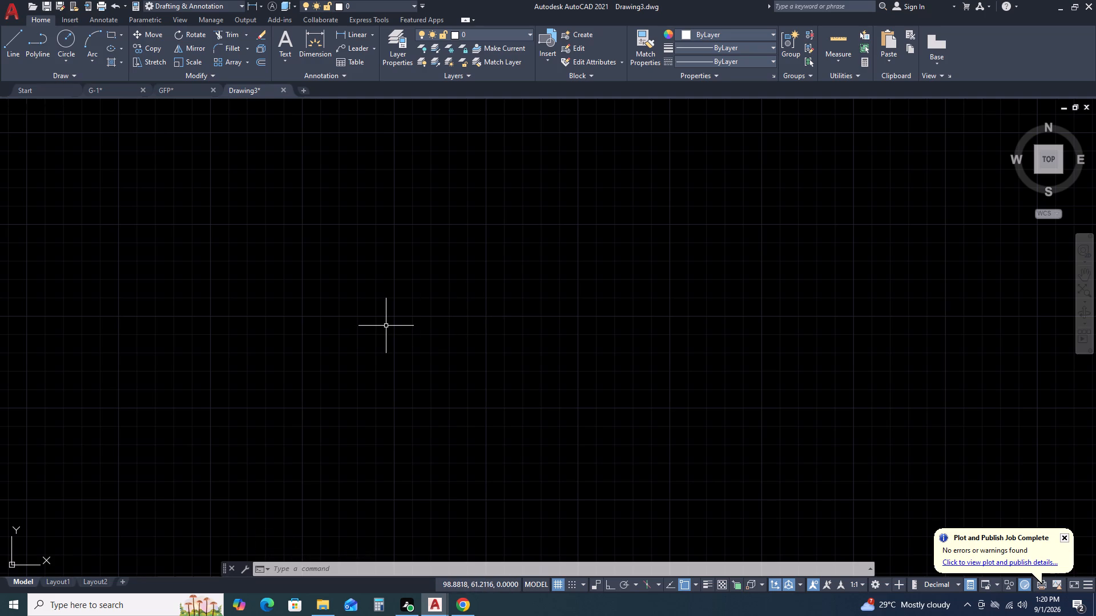
{"action": "key", "text": "ctrl+s"}
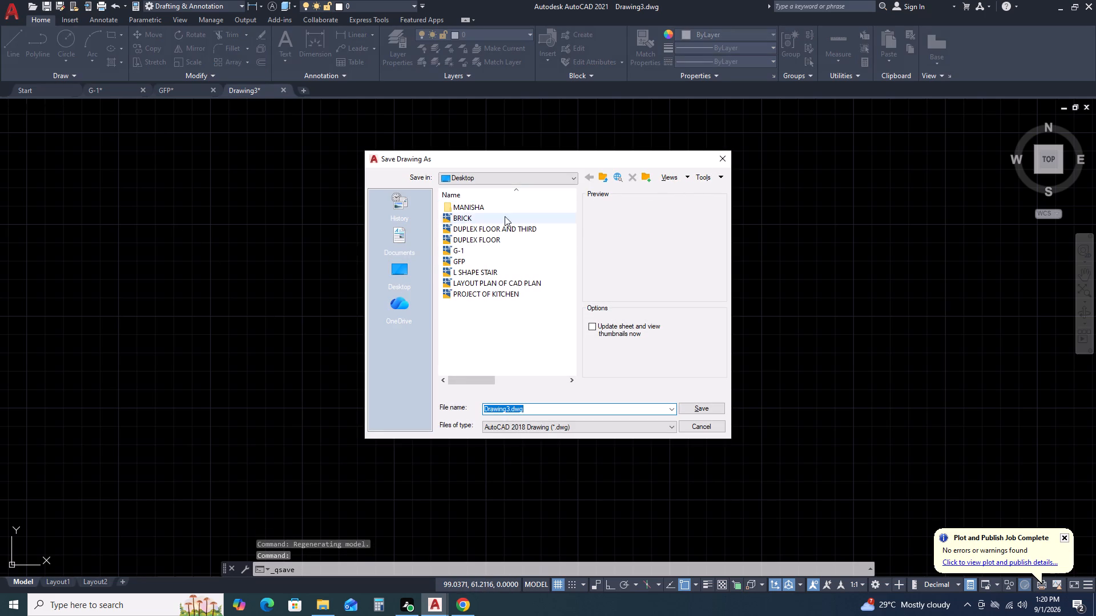
{"action": "left_click", "coordinate": [406, 265]}
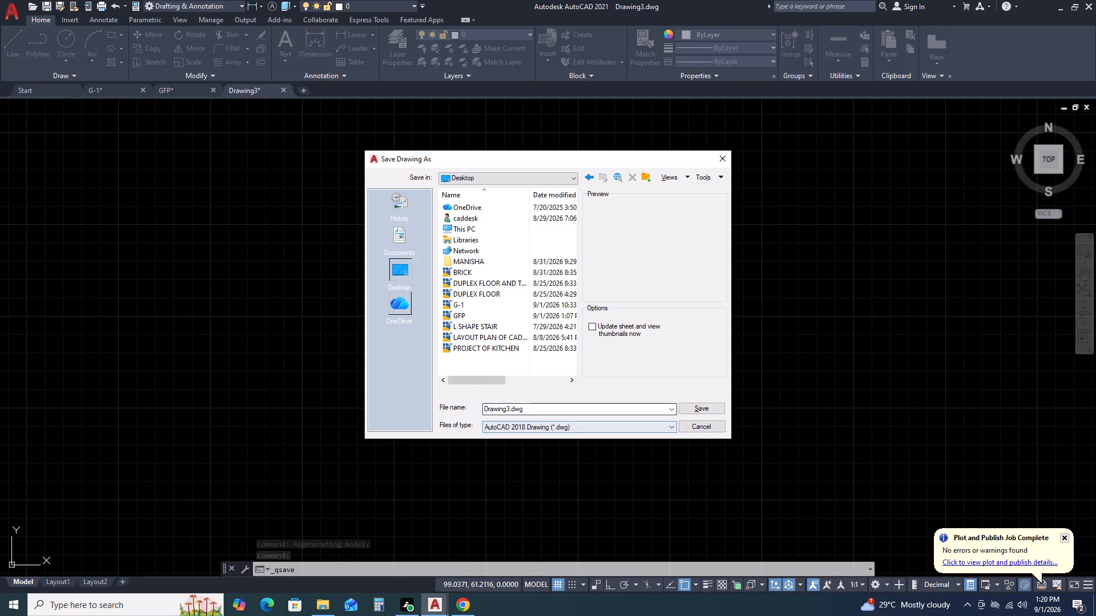
{"action": "left_click", "coordinate": [546, 410]}
{"action": "type", "text": "TAJ MAHAL"}
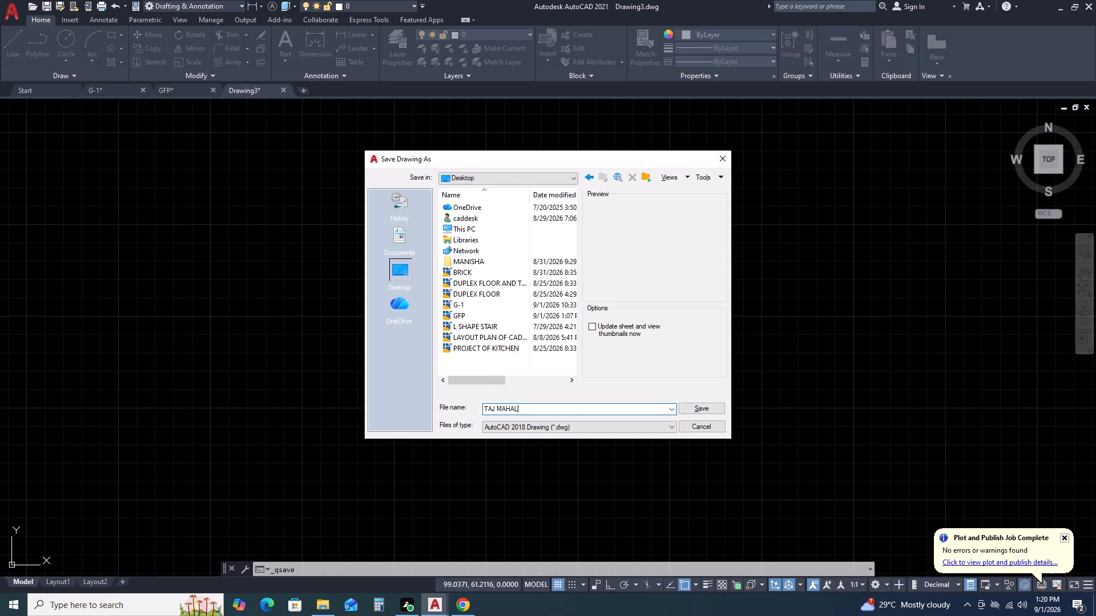
{"action": "left_click", "coordinate": [707, 410]}
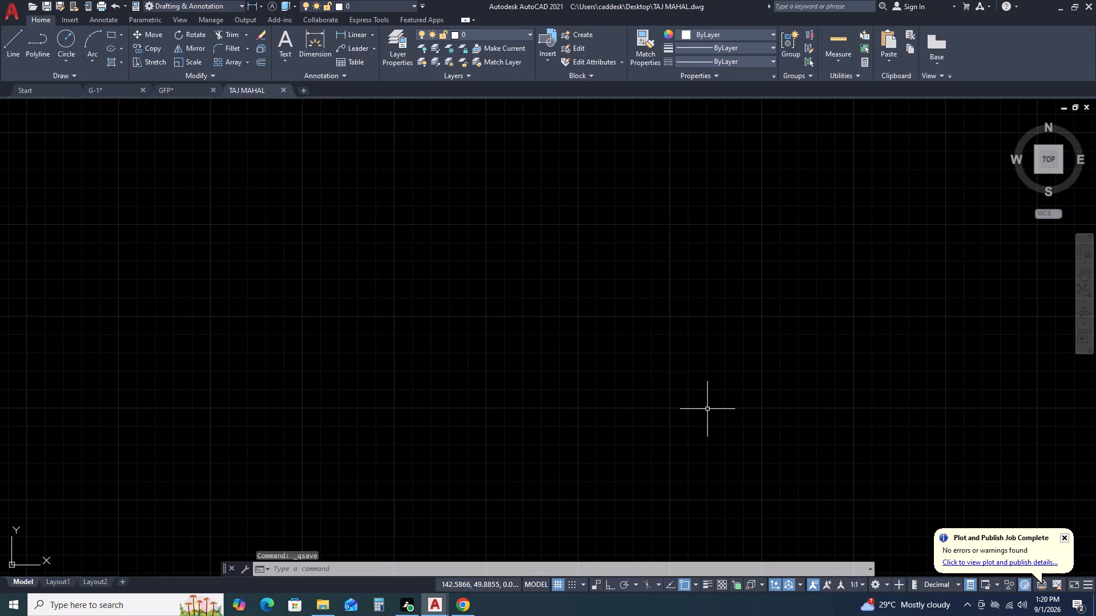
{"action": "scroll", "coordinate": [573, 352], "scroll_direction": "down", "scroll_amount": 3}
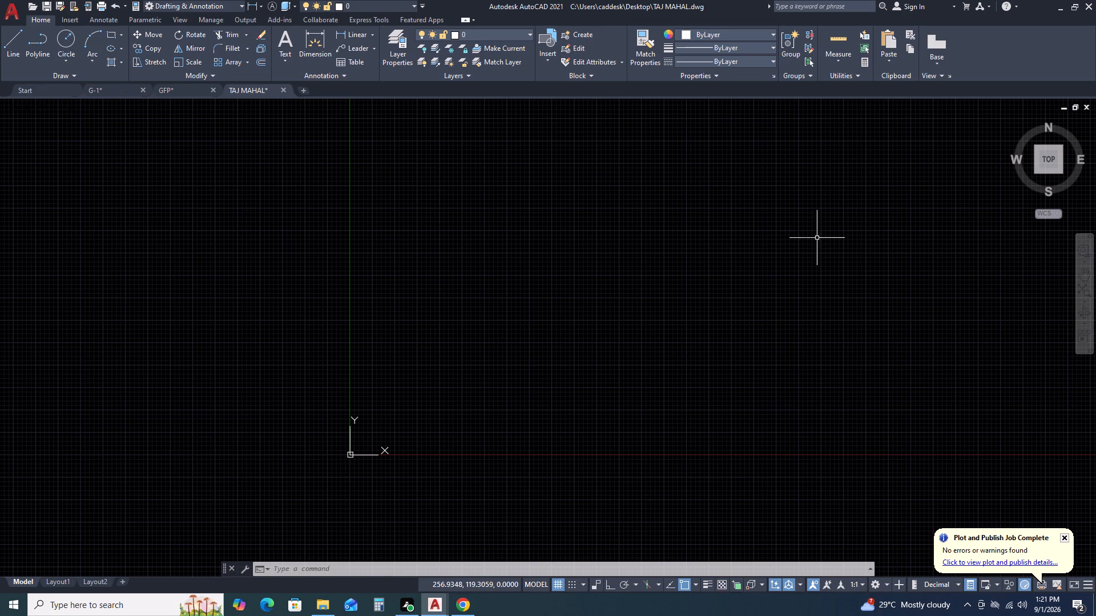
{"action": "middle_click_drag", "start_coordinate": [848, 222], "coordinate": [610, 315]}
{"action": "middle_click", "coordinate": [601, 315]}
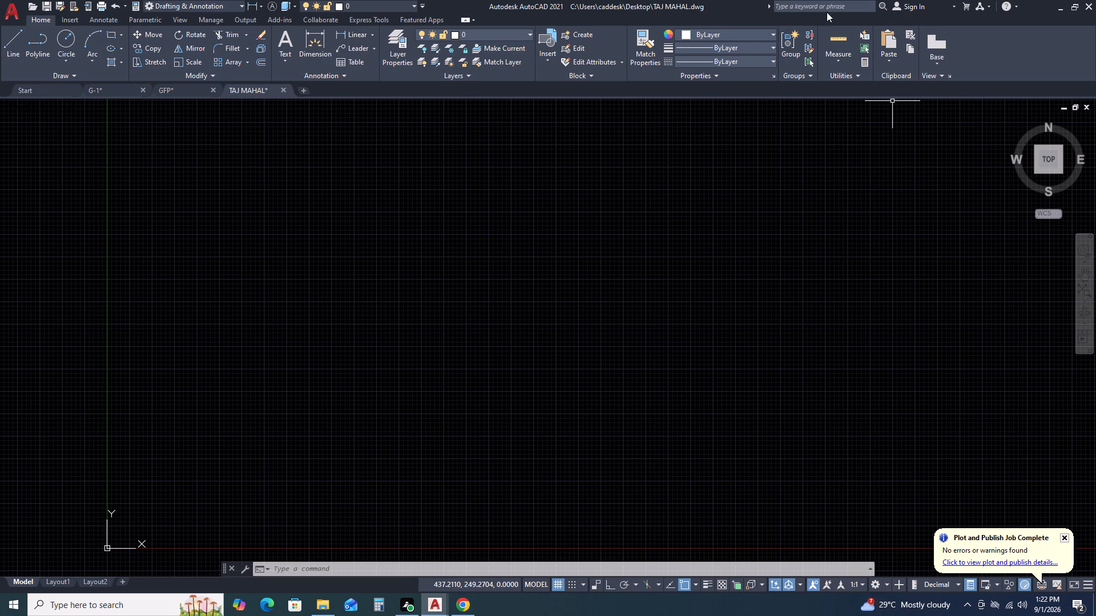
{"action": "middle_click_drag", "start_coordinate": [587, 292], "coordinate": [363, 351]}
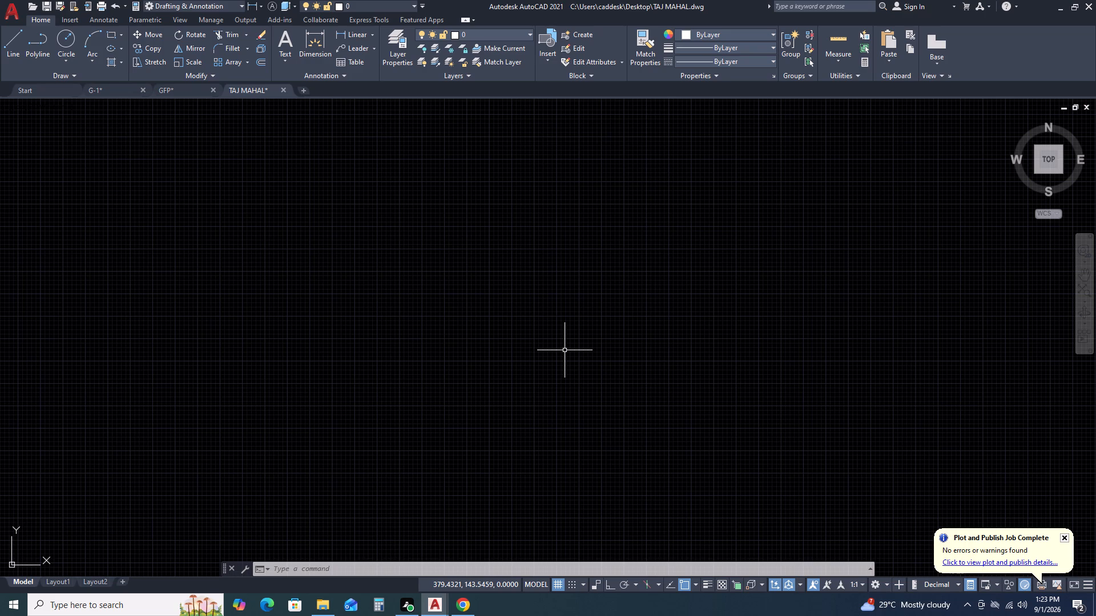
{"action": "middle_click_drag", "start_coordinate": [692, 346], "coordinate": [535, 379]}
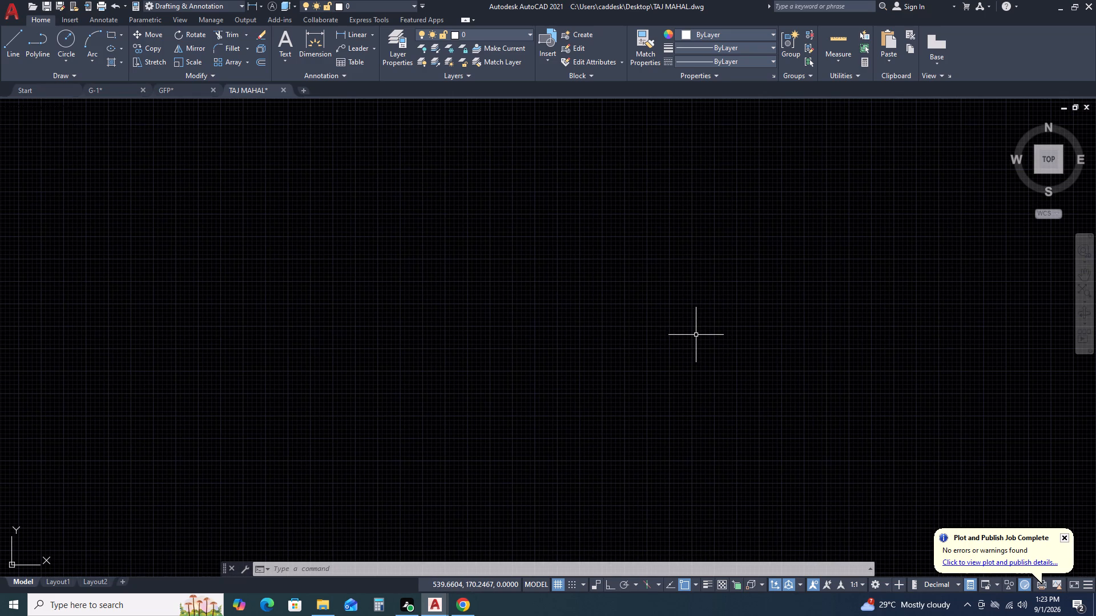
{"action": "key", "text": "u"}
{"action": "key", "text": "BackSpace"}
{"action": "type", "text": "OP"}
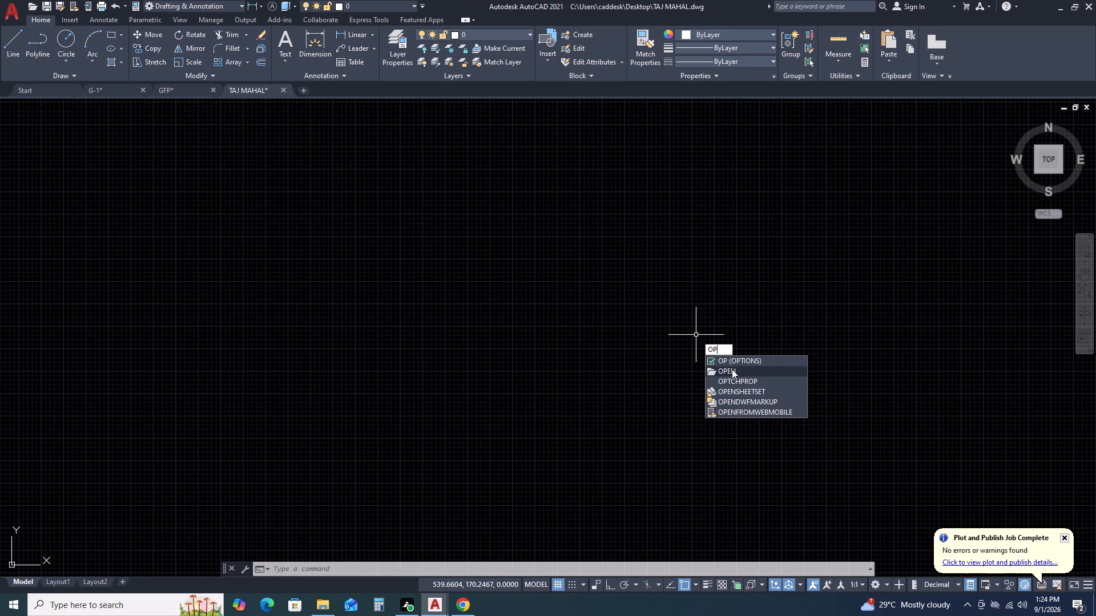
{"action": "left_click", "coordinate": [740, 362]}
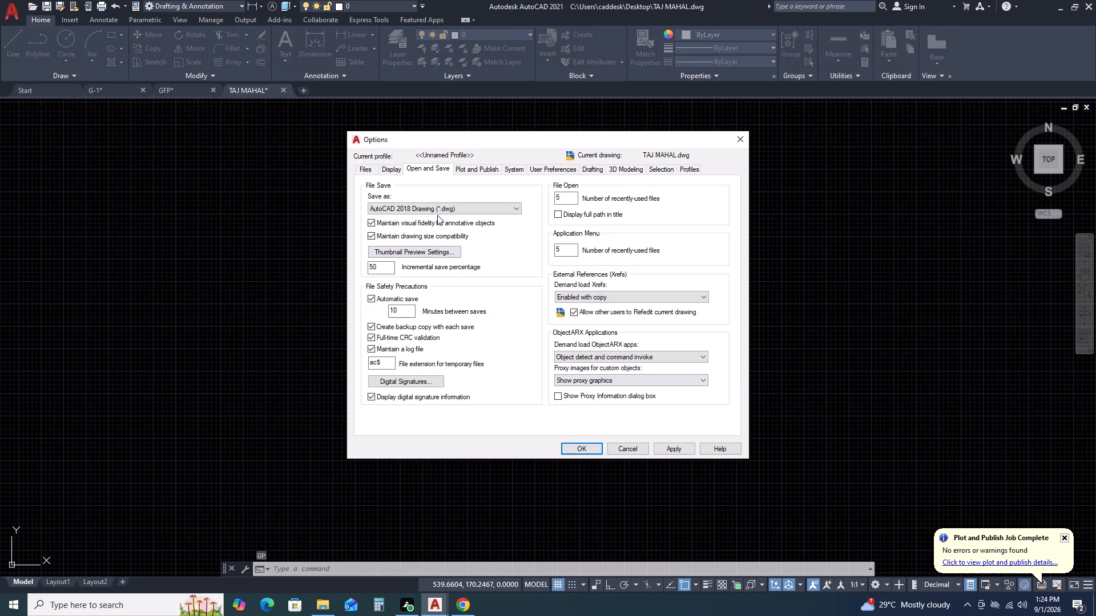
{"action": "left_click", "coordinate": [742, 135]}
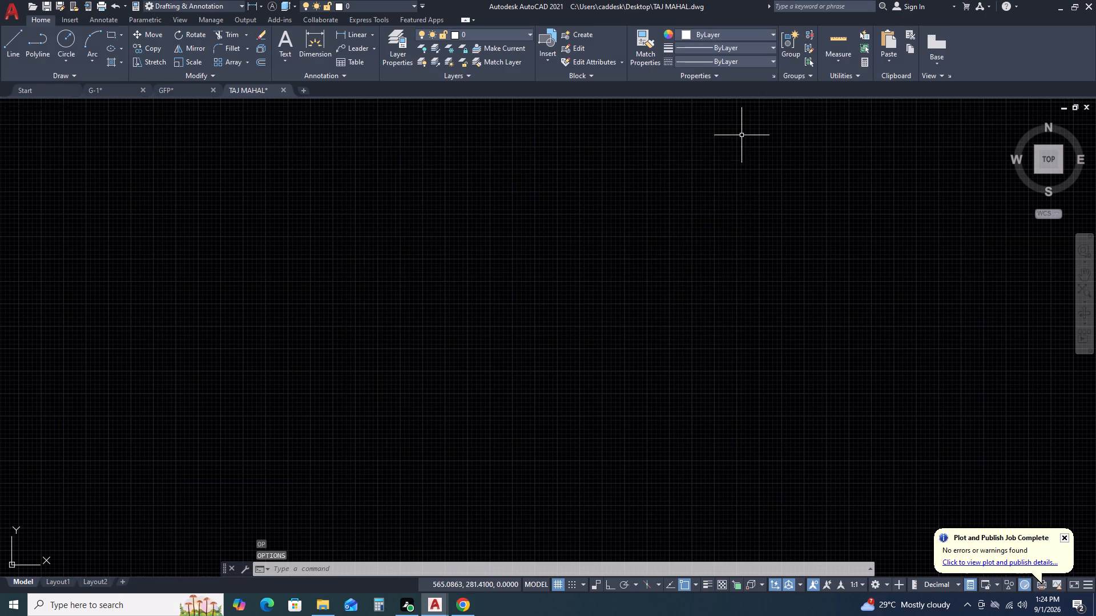
Set the Standard dimension style's linear precision to 0 in the primary units and make the style current.
{"action": "type", "text": "D"}
{"action": "key", "text": "space"}
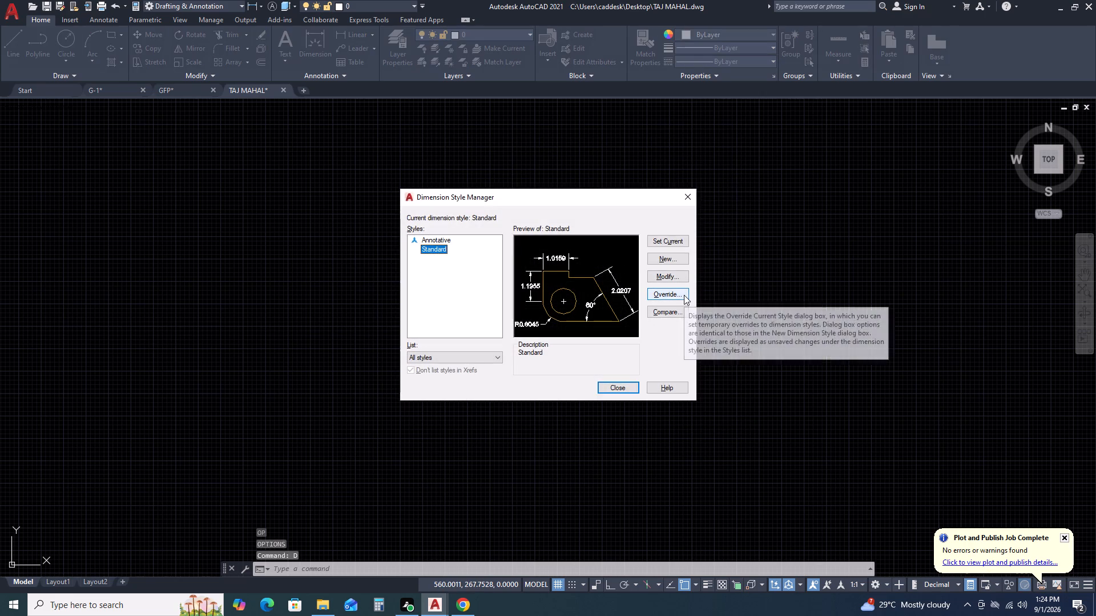
{"action": "left_click", "coordinate": [678, 277]}
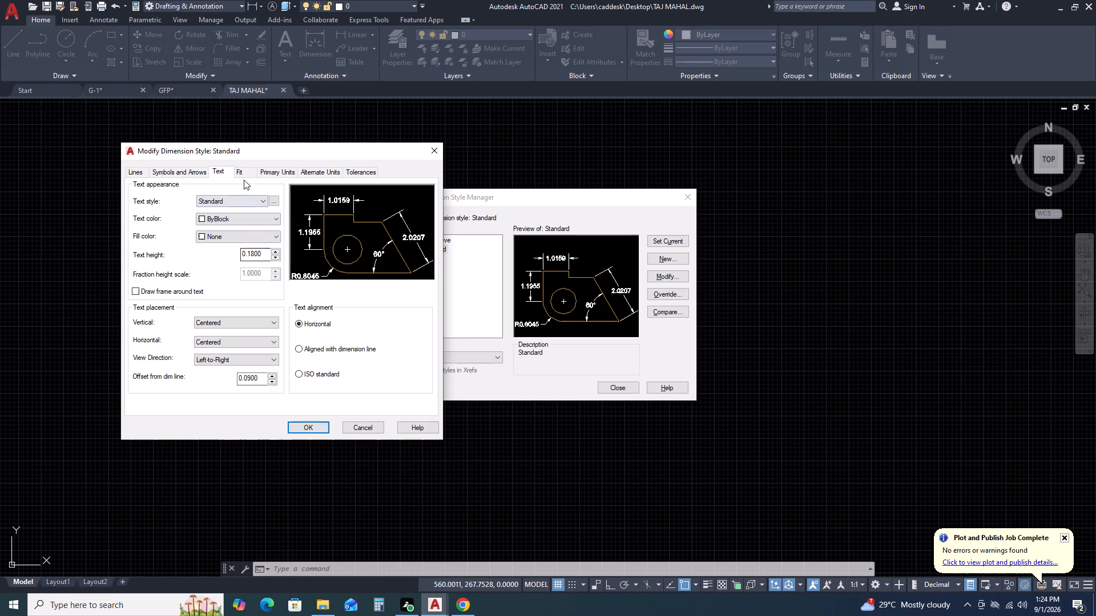
{"action": "left_click", "coordinate": [223, 172]}
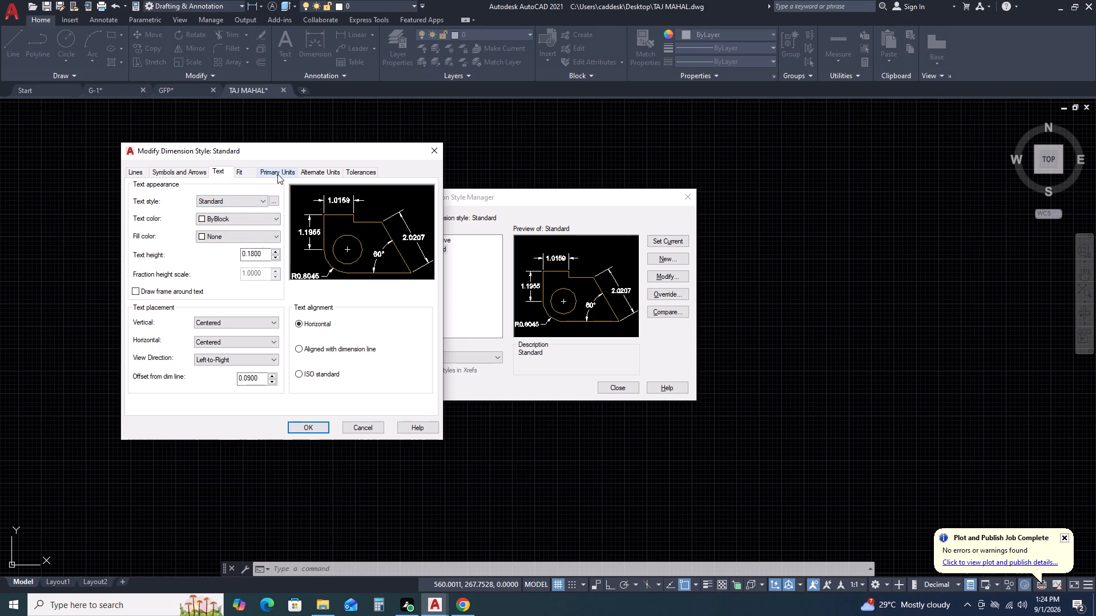
{"action": "left_click", "coordinate": [278, 174]}
{"action": "left_click", "coordinate": [242, 208]}
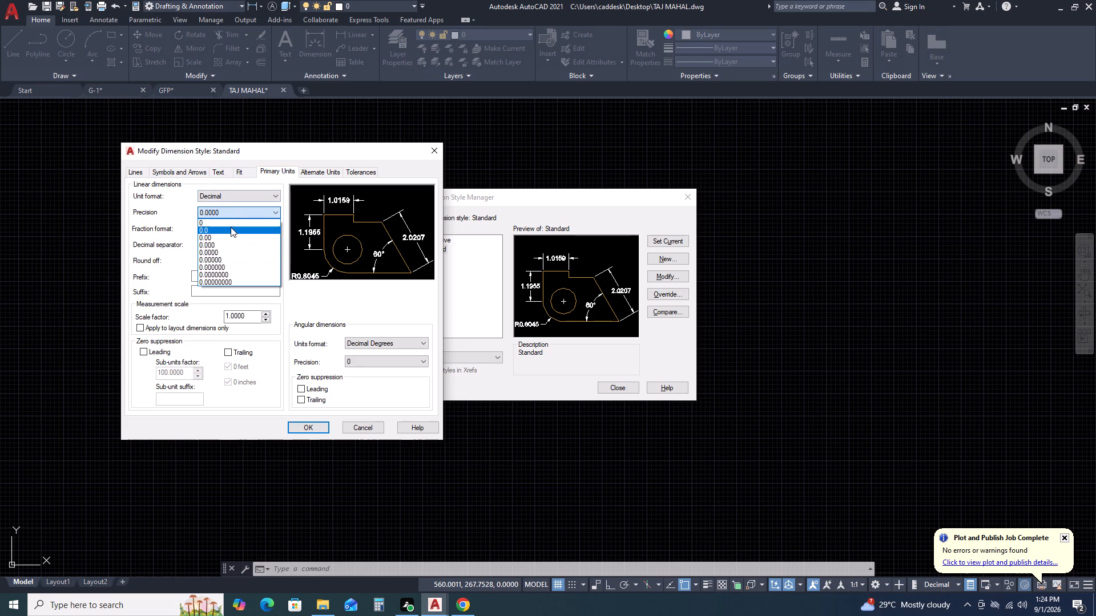
{"action": "left_click", "coordinate": [229, 222]}
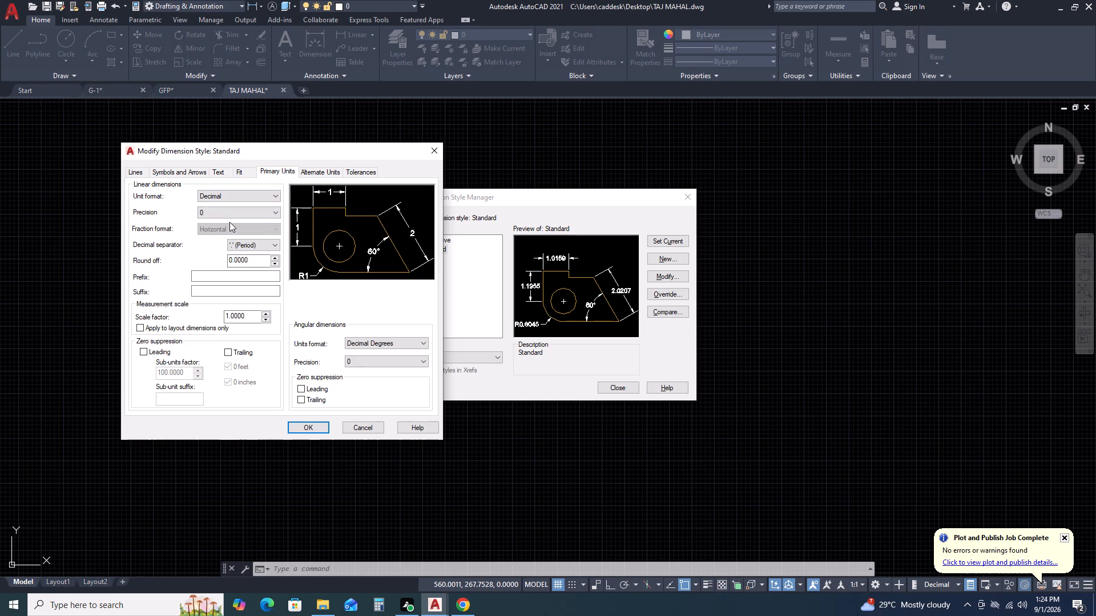
{"action": "left_click", "coordinate": [298, 427]}
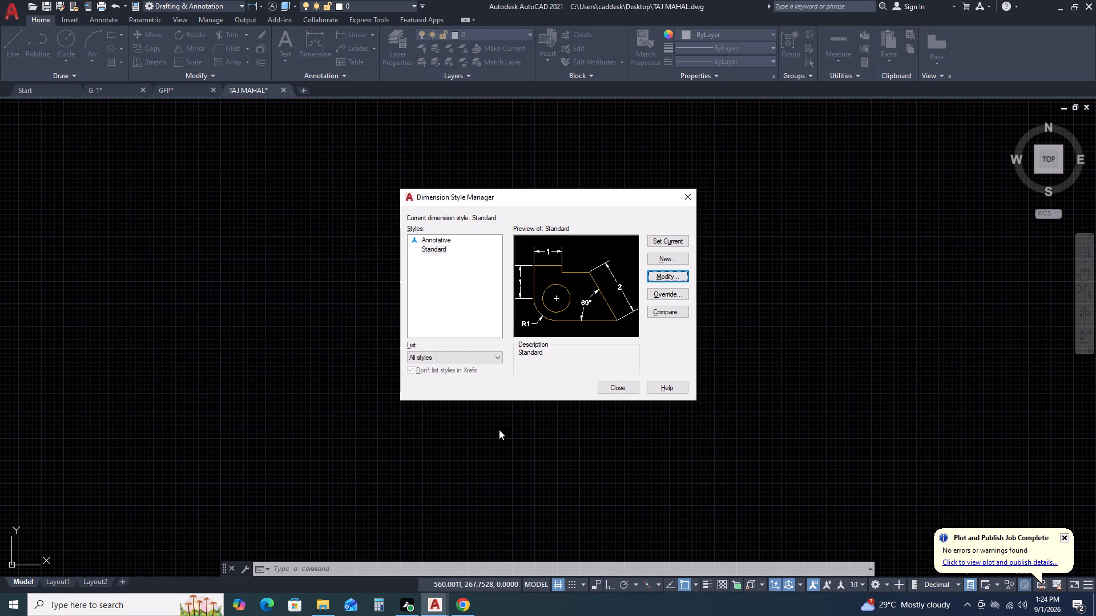
{"action": "left_click", "coordinate": [659, 241]}
{"action": "left_click", "coordinate": [690, 195]}
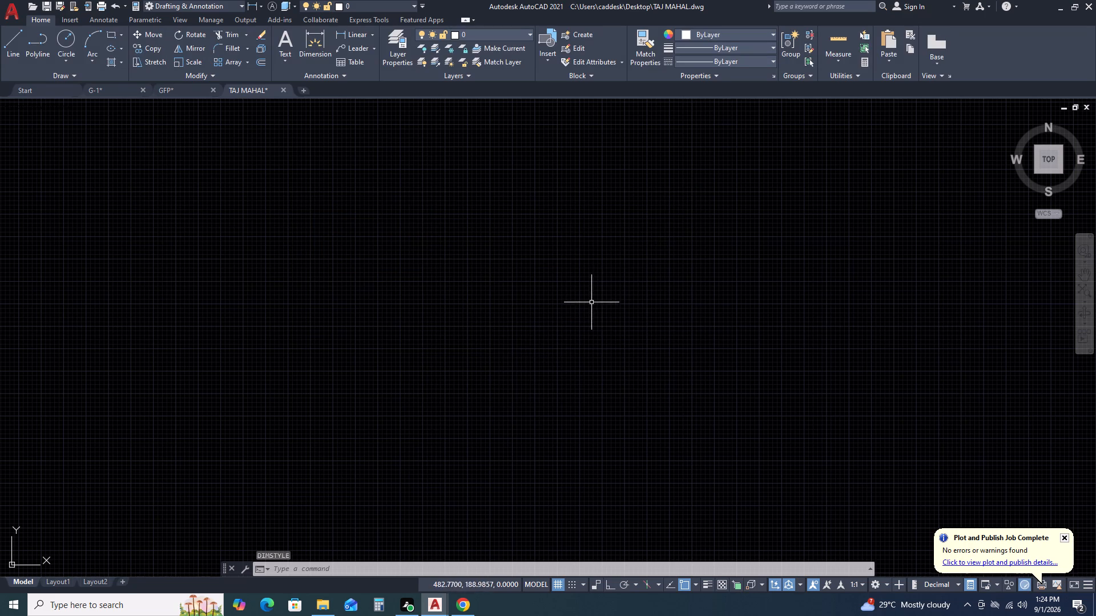
Configure the drawing units to decimal length with precision 0 and an insertion scale in millimeters.
{"action": "middle_click_drag", "start_coordinate": [591, 302], "coordinate": [543, 335]}
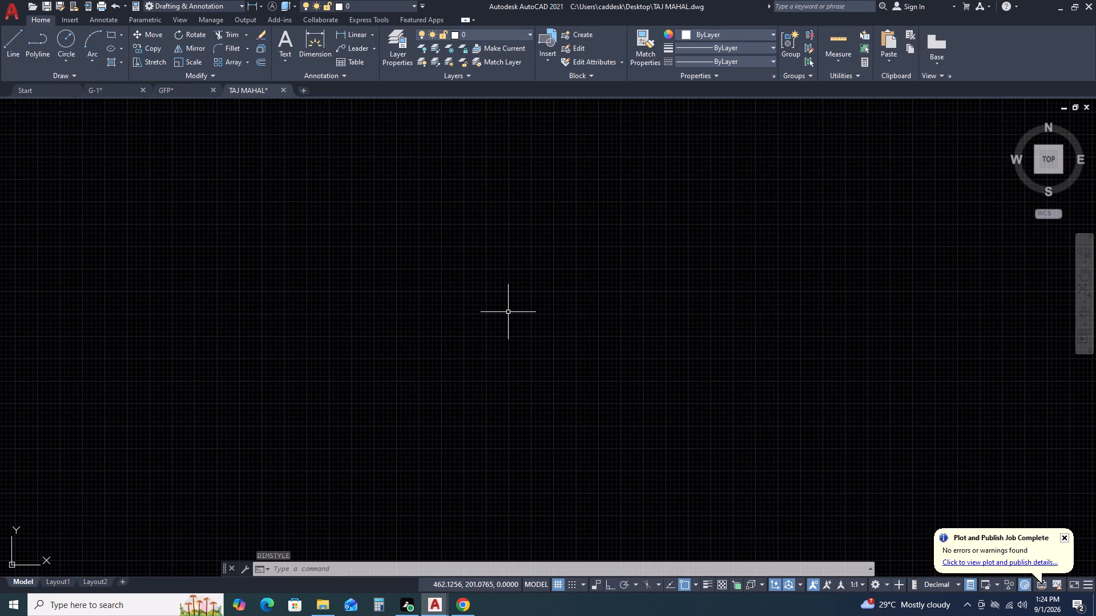
{"action": "type", "text": "UN"}
{"action": "key", "text": "space"}
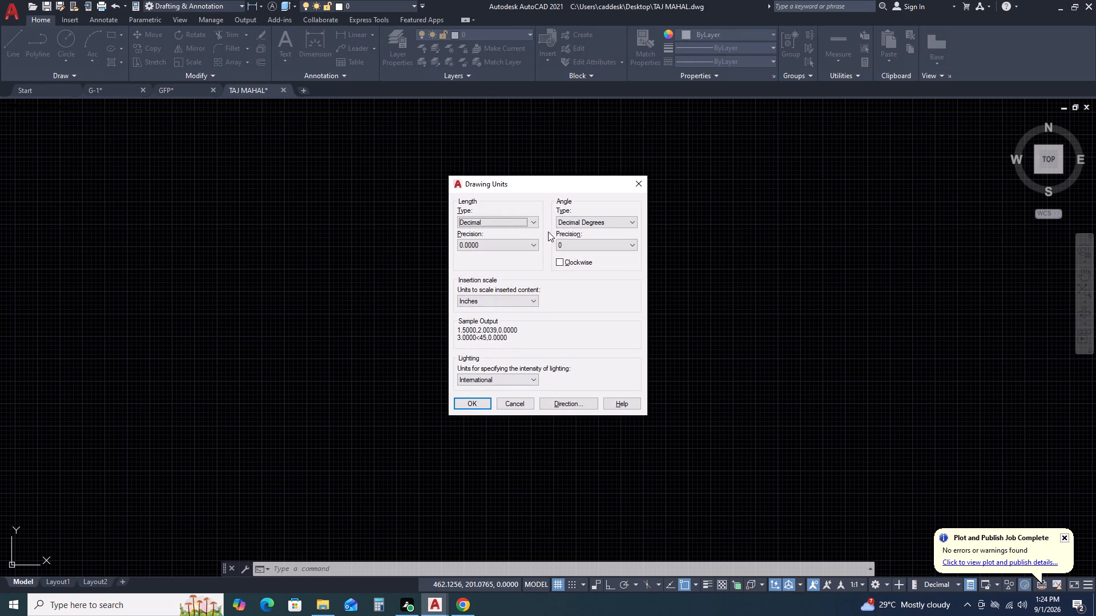
{"action": "left_click", "coordinate": [509, 222]}
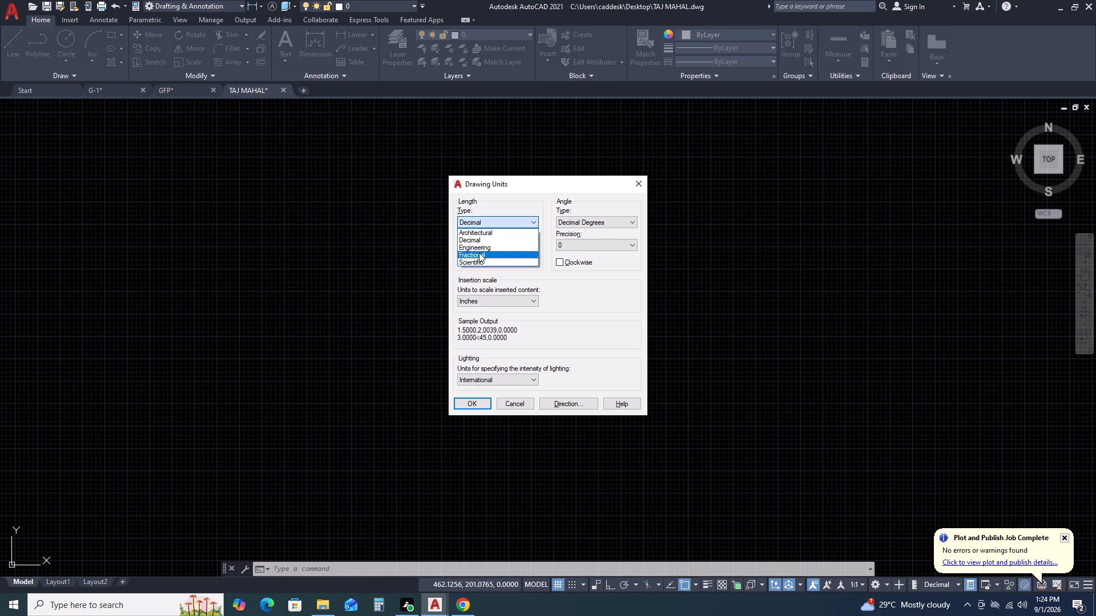
{"action": "left_click", "coordinate": [490, 240]}
{"action": "left_click", "coordinate": [489, 245]}
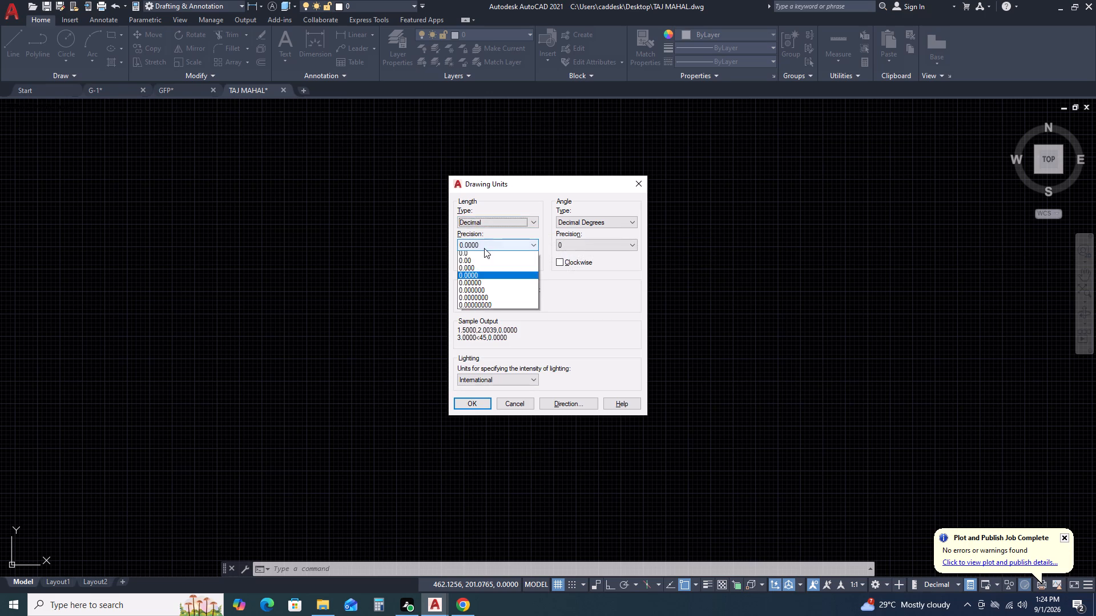
{"action": "left_click", "coordinate": [464, 258]}
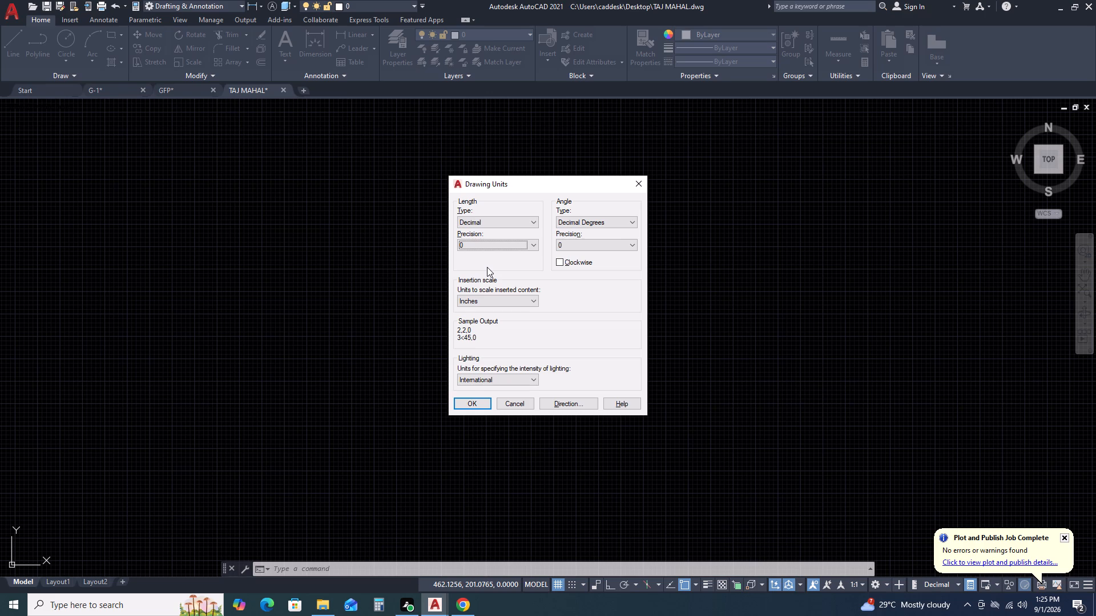
{"action": "left_click", "coordinate": [511, 306]}
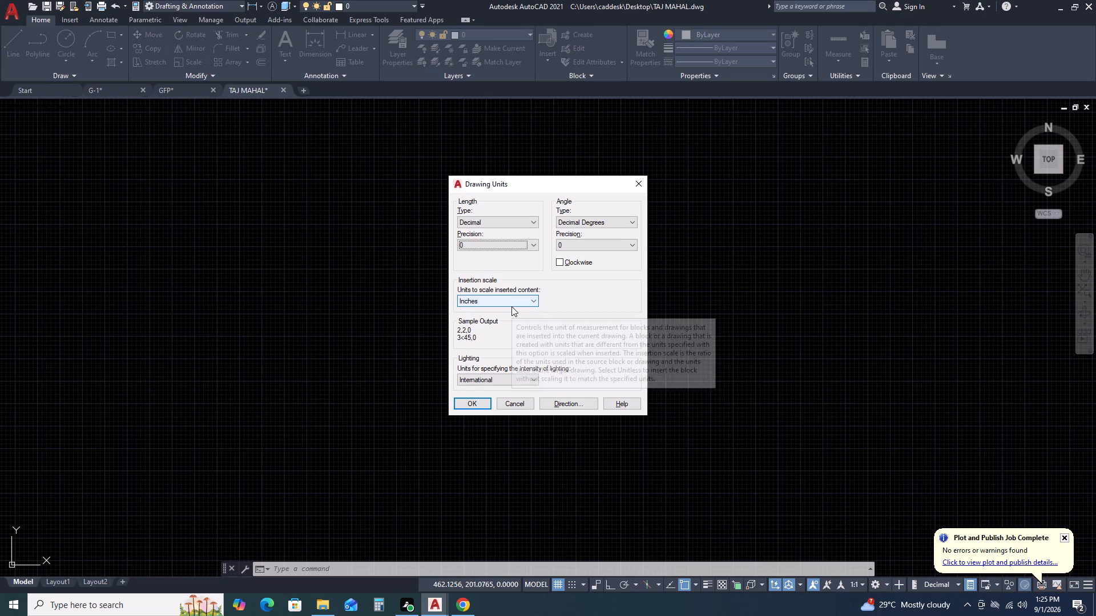
{"action": "left_click", "coordinate": [483, 348]}
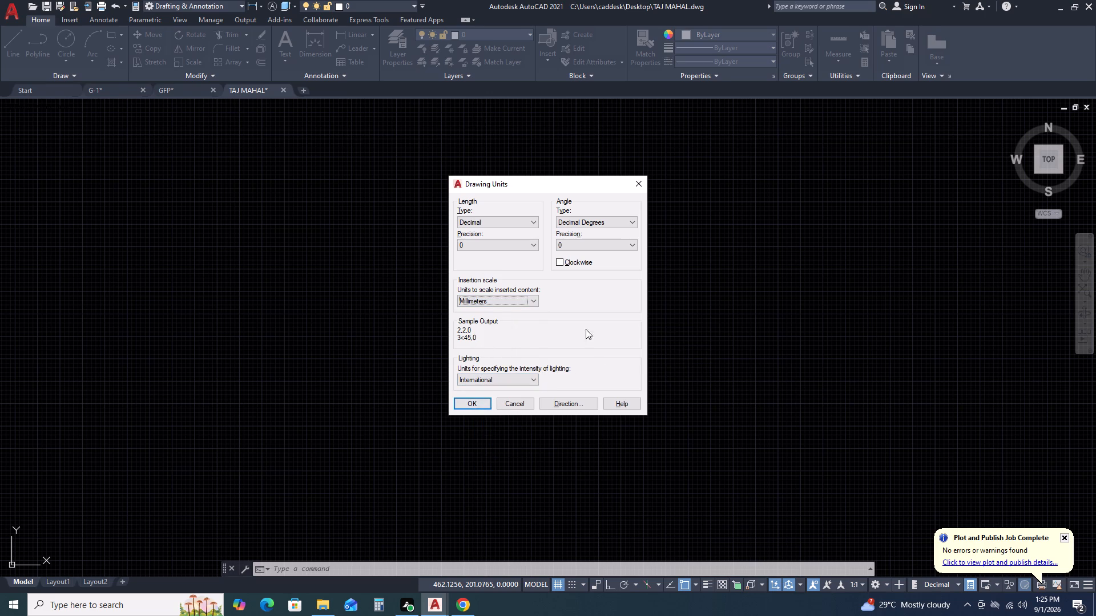
{"action": "left_click", "coordinate": [469, 397]}
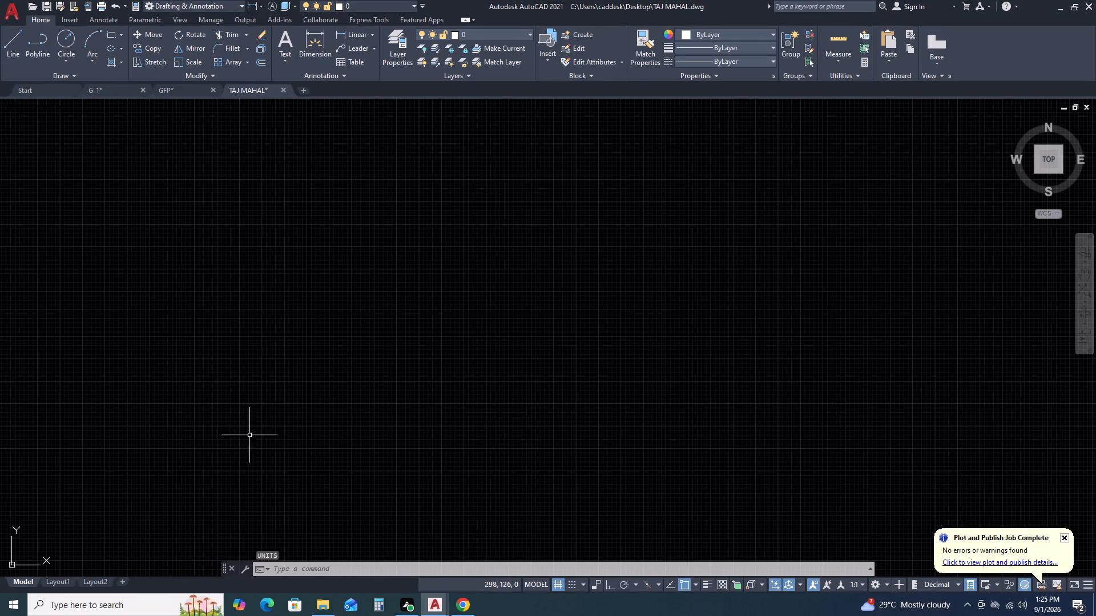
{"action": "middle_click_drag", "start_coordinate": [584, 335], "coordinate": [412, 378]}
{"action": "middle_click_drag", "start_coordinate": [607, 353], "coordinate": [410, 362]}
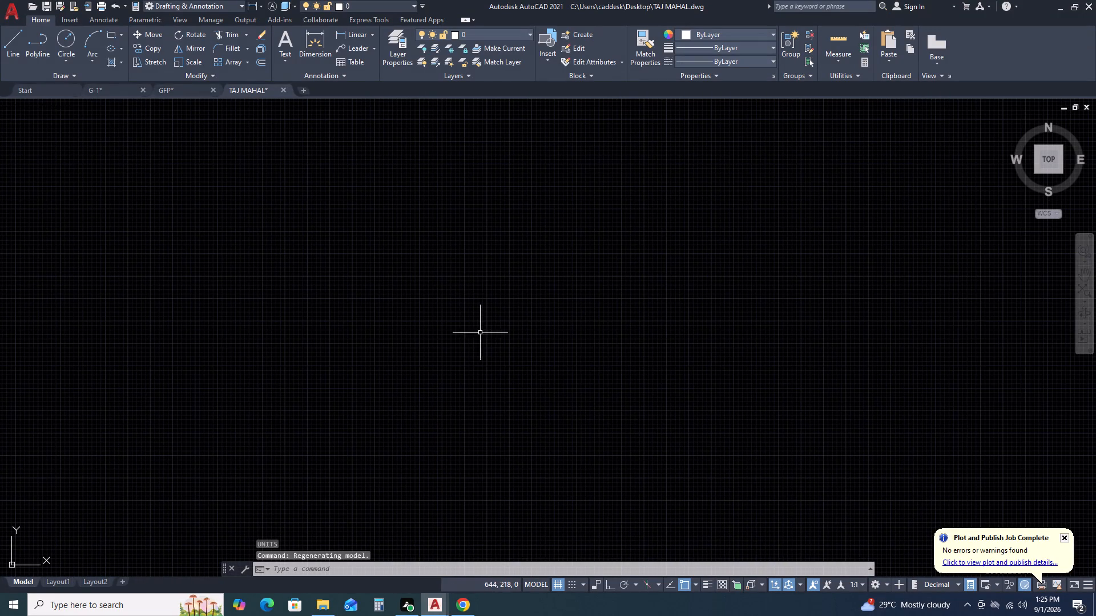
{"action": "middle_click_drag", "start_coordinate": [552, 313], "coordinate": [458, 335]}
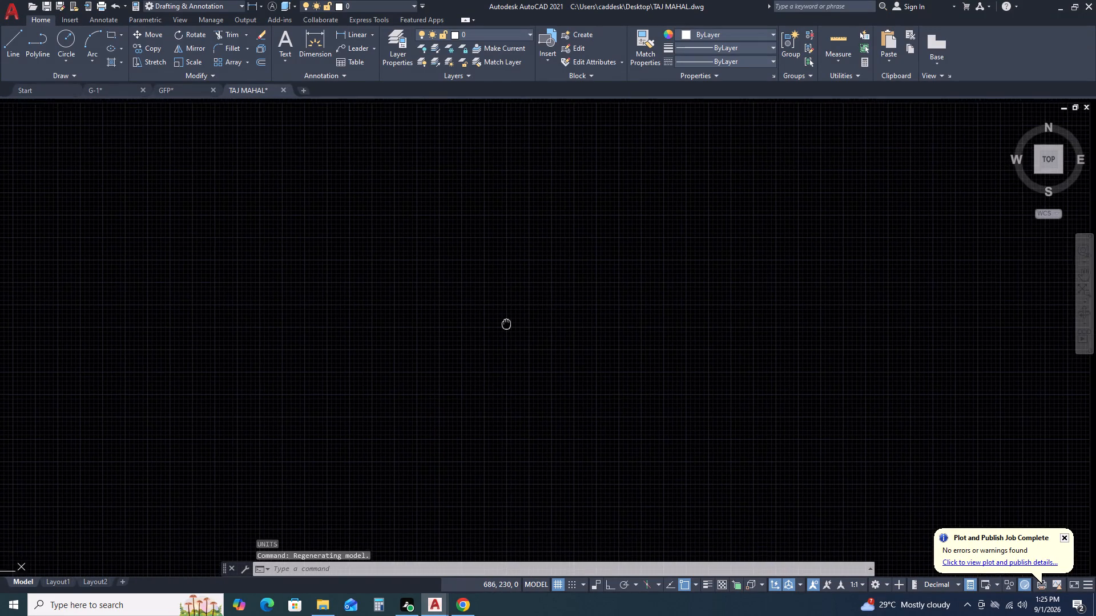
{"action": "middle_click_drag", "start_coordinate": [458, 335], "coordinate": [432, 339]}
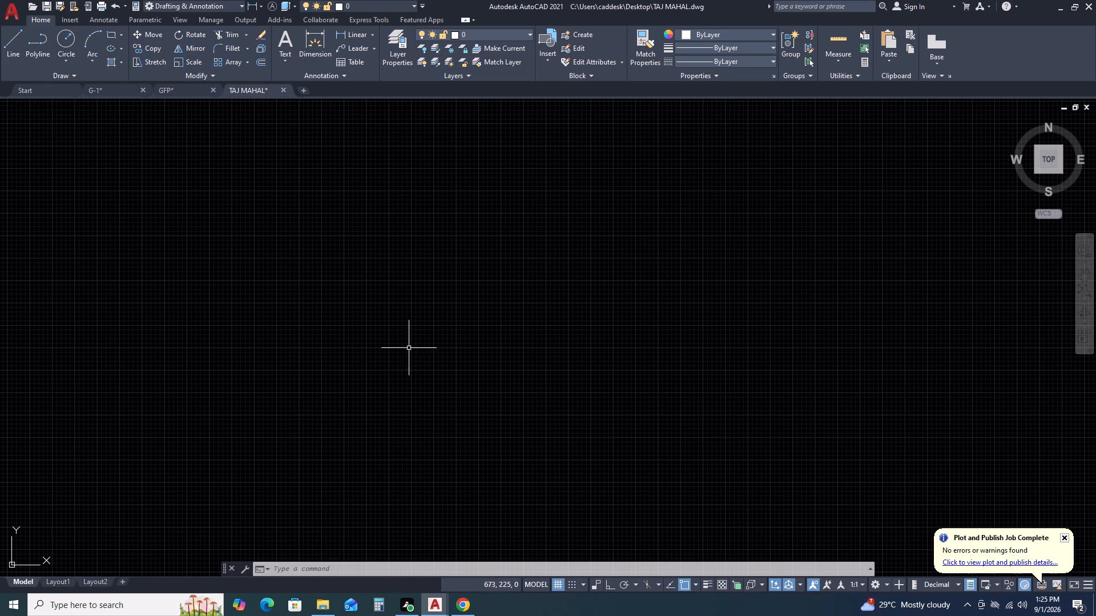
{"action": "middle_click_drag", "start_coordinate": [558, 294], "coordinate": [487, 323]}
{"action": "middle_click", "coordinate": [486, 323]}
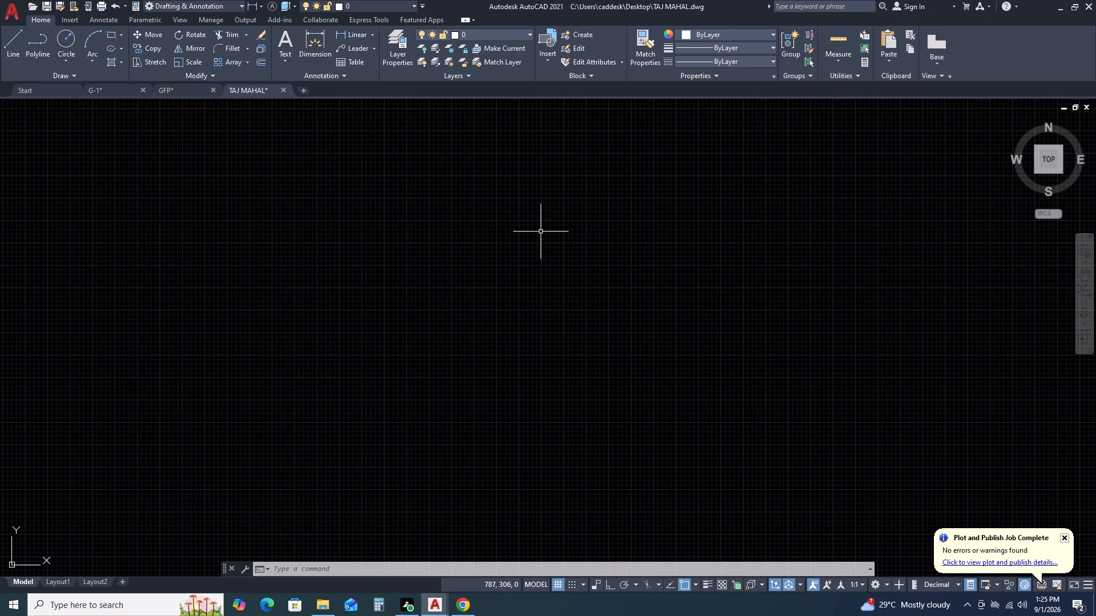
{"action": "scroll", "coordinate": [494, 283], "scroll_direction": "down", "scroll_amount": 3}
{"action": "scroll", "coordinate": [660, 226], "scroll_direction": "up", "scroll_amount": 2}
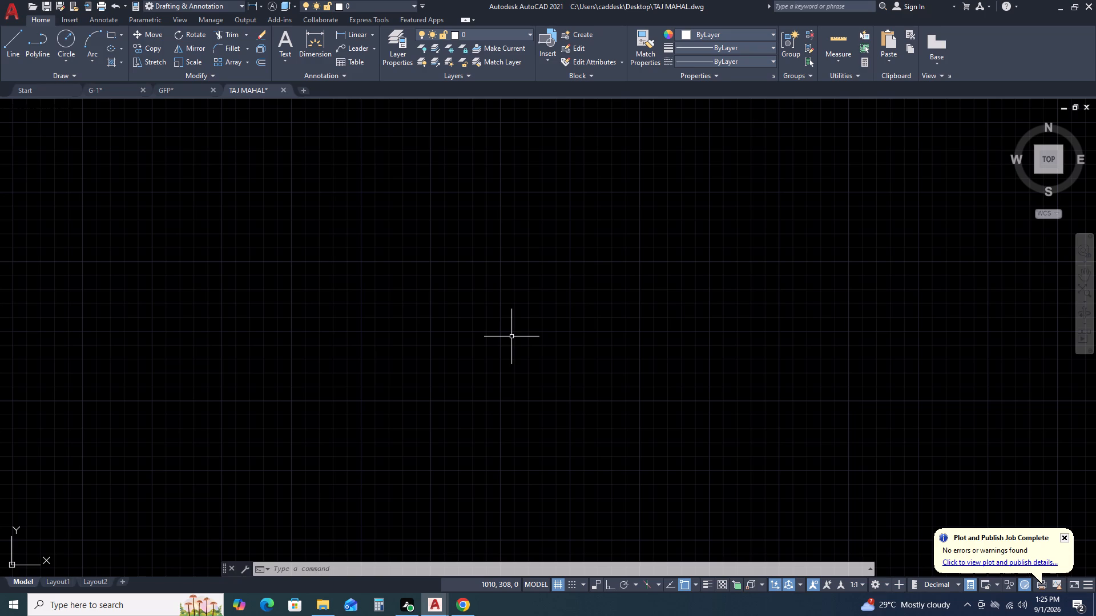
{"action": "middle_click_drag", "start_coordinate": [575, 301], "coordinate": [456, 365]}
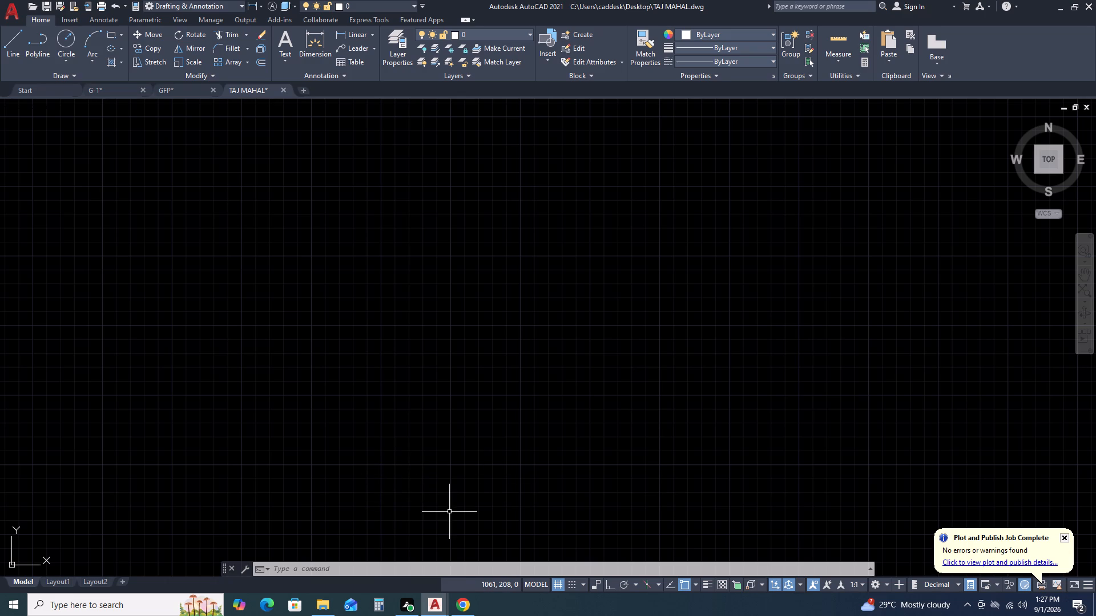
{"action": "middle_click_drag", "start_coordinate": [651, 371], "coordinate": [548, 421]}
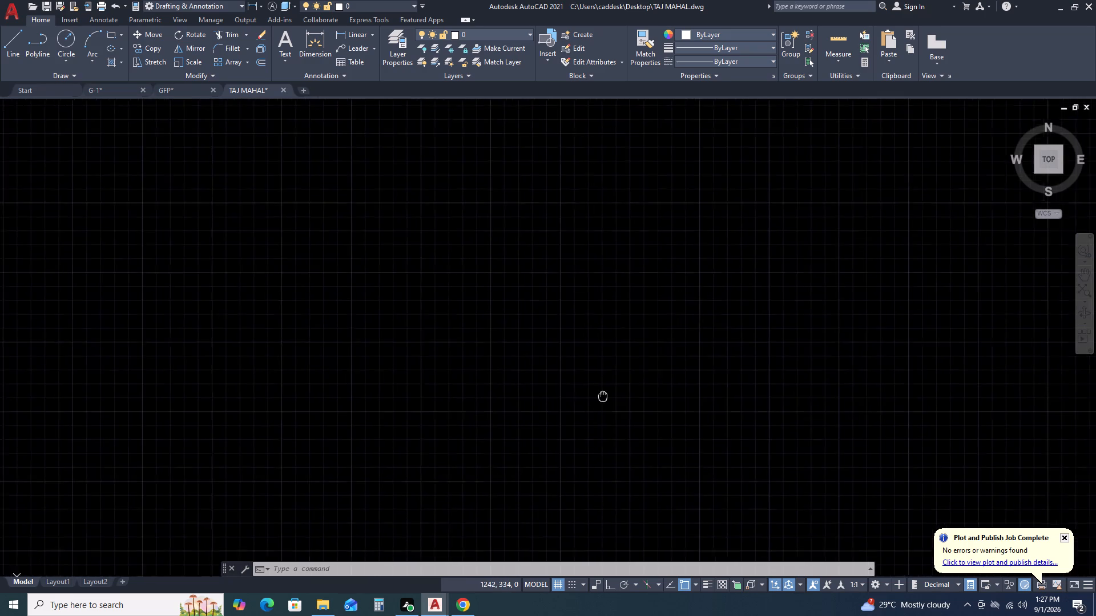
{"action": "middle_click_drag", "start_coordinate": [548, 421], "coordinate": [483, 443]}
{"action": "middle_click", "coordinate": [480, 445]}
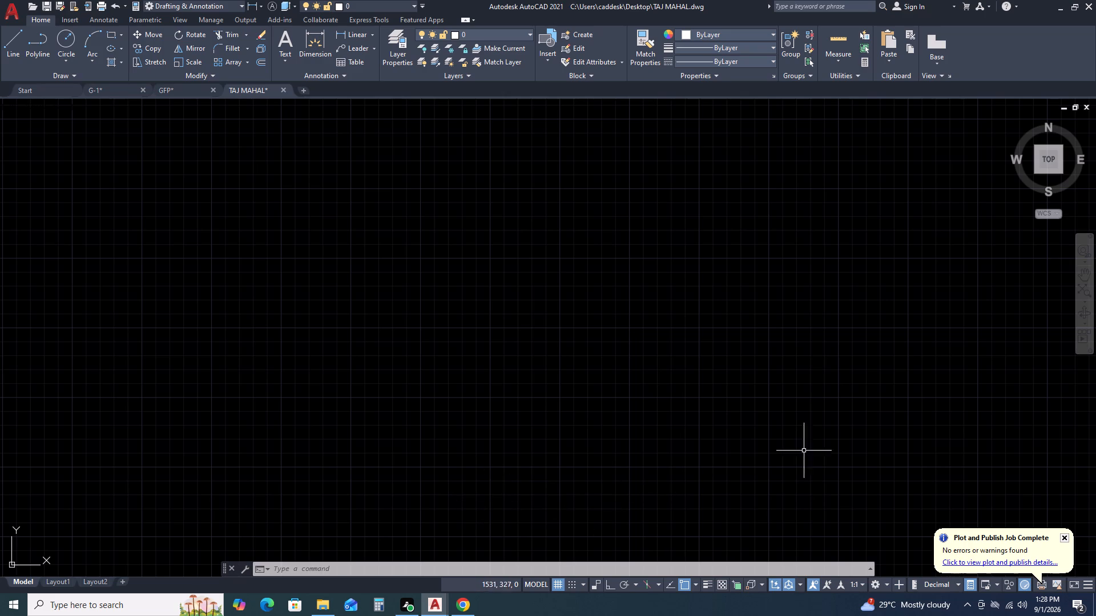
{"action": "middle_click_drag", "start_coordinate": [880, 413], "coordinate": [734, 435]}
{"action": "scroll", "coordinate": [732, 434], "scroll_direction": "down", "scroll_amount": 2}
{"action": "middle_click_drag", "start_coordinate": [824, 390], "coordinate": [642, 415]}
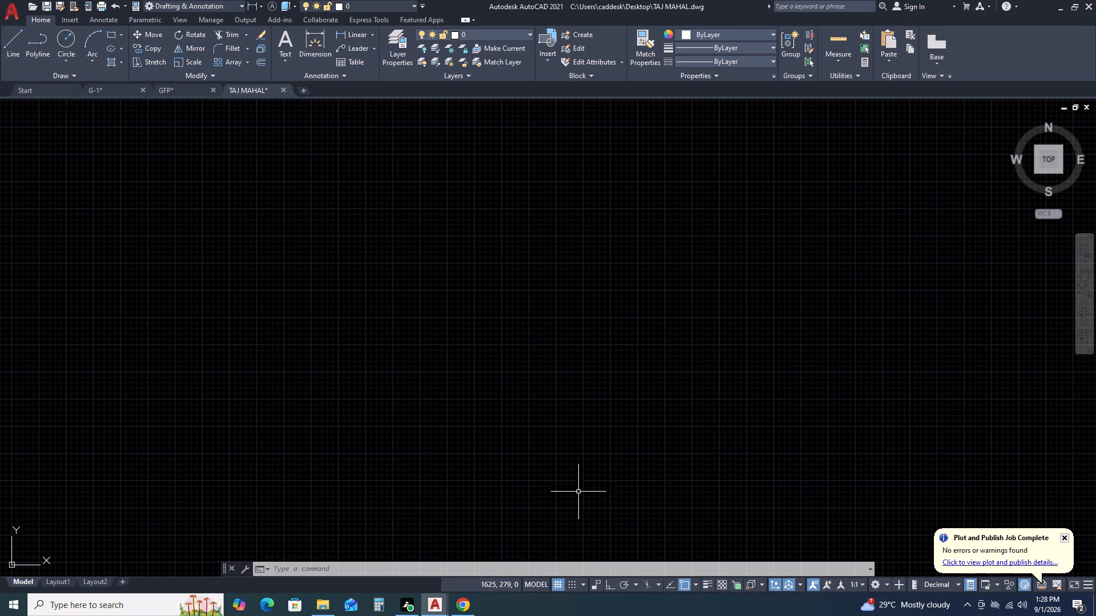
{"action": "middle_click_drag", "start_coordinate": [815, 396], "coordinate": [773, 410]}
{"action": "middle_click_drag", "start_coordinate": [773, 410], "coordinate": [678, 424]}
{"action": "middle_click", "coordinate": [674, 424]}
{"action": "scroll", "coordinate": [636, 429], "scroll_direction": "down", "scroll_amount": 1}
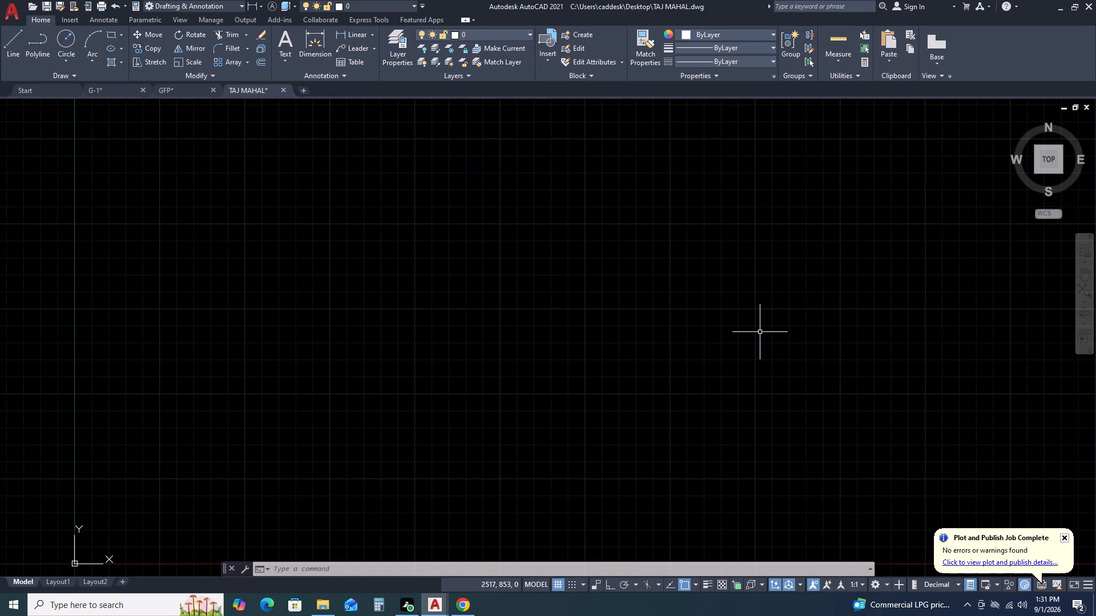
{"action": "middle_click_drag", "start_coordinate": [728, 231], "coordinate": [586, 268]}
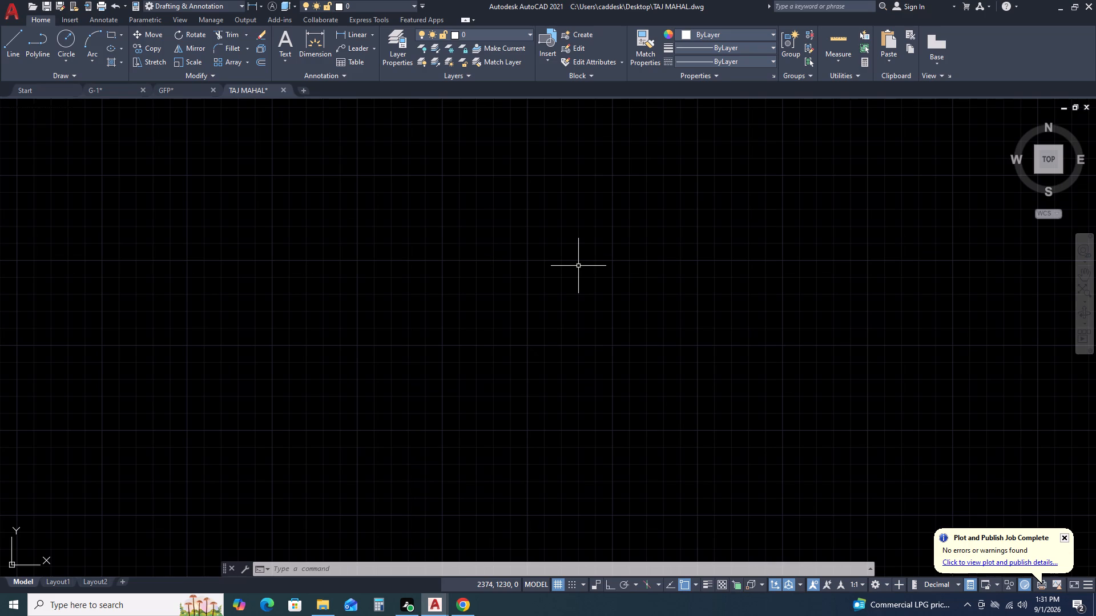
Check the Standard dimension style's primary units settings and set Standard as the current dimension style.
{"action": "key", "text": "d"}
{"action": "key", "text": "space"}
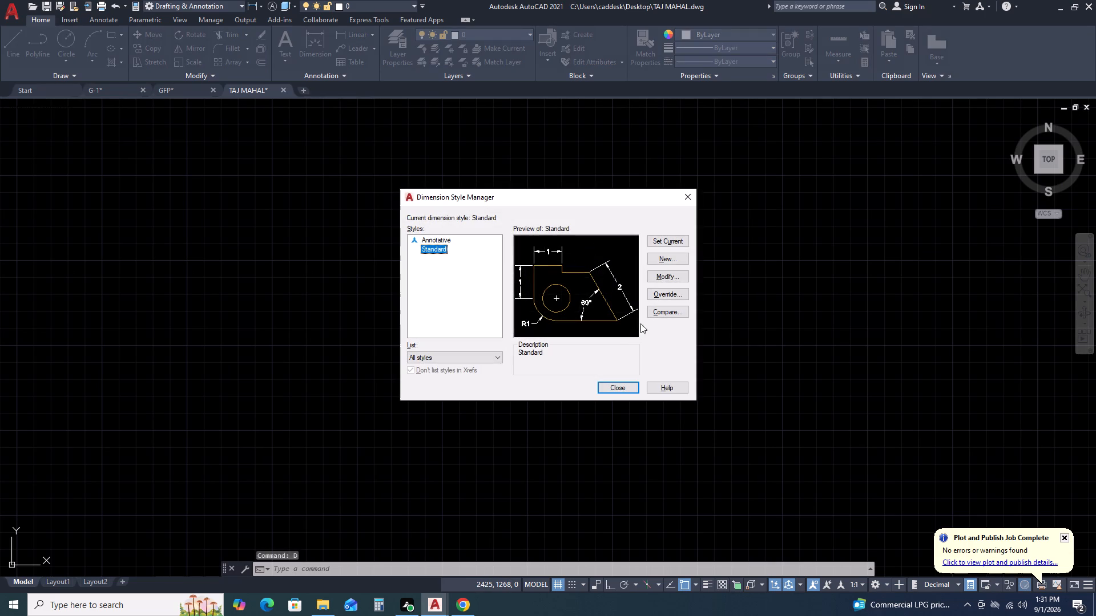
{"action": "double_click", "coordinate": [669, 272]}
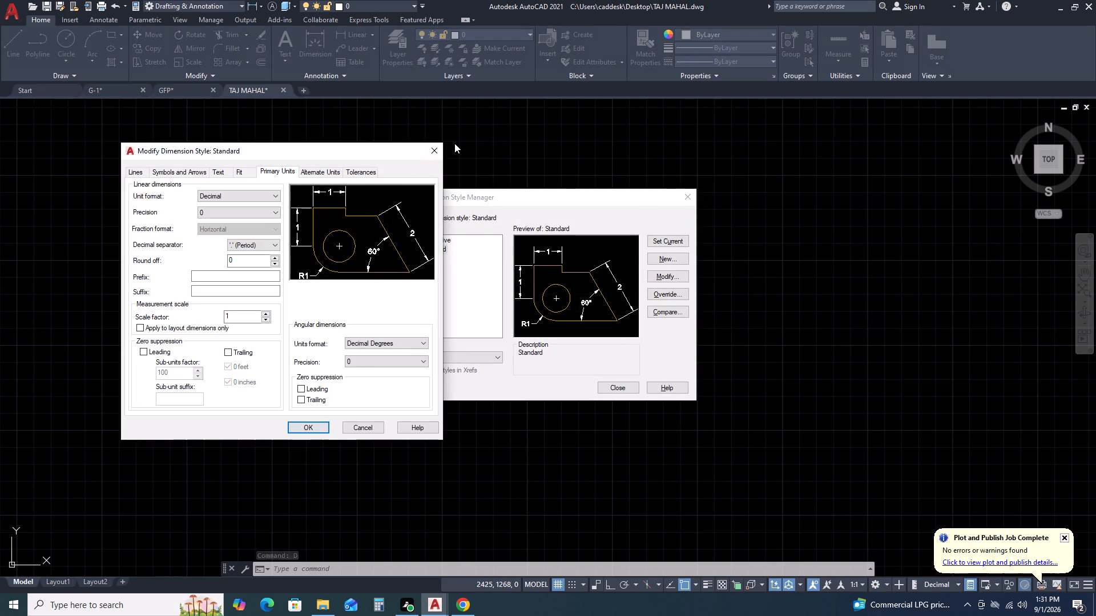
{"action": "left_click", "coordinate": [426, 151]}
{"action": "left_click", "coordinate": [663, 241]}
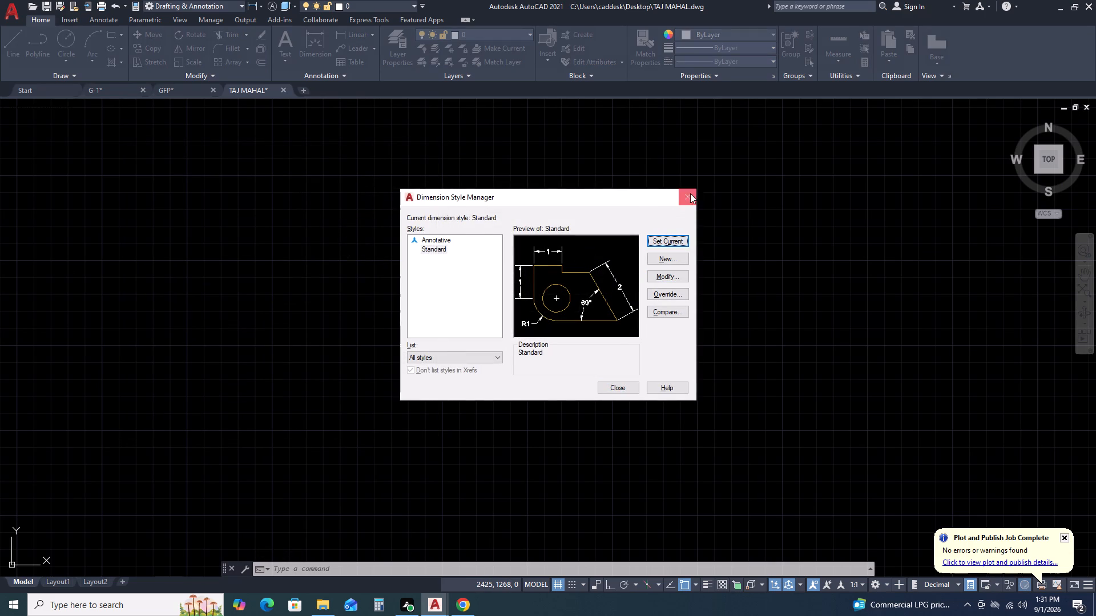
{"action": "left_click", "coordinate": [691, 192]}
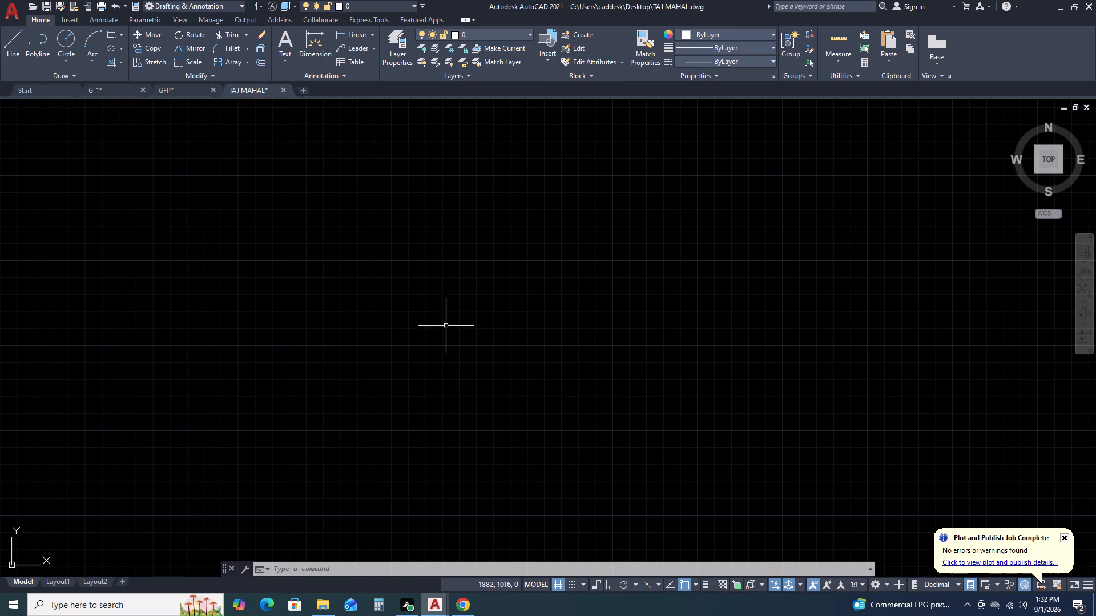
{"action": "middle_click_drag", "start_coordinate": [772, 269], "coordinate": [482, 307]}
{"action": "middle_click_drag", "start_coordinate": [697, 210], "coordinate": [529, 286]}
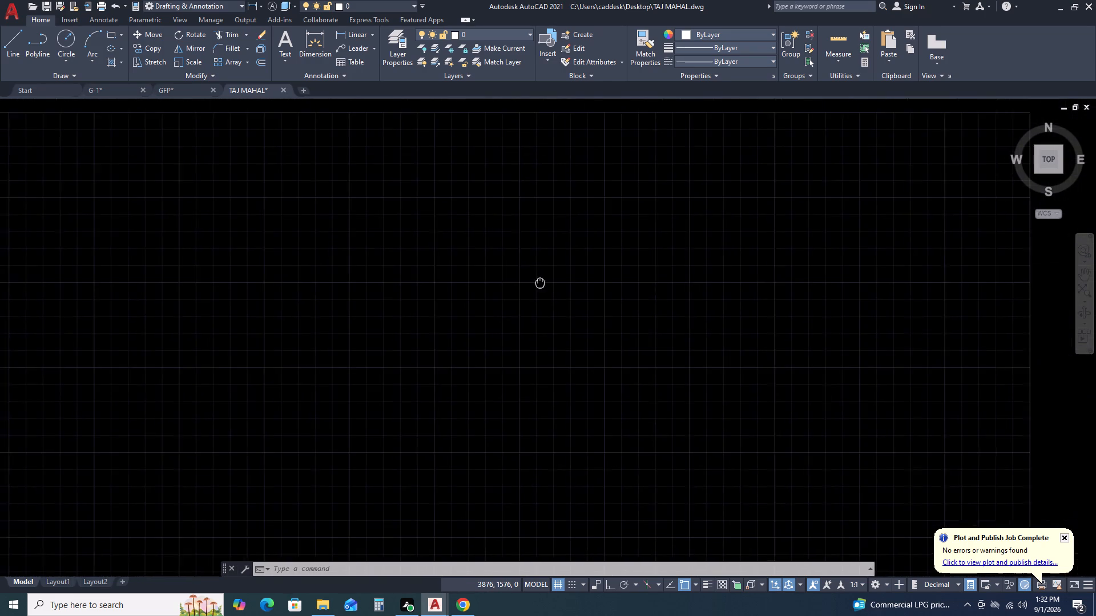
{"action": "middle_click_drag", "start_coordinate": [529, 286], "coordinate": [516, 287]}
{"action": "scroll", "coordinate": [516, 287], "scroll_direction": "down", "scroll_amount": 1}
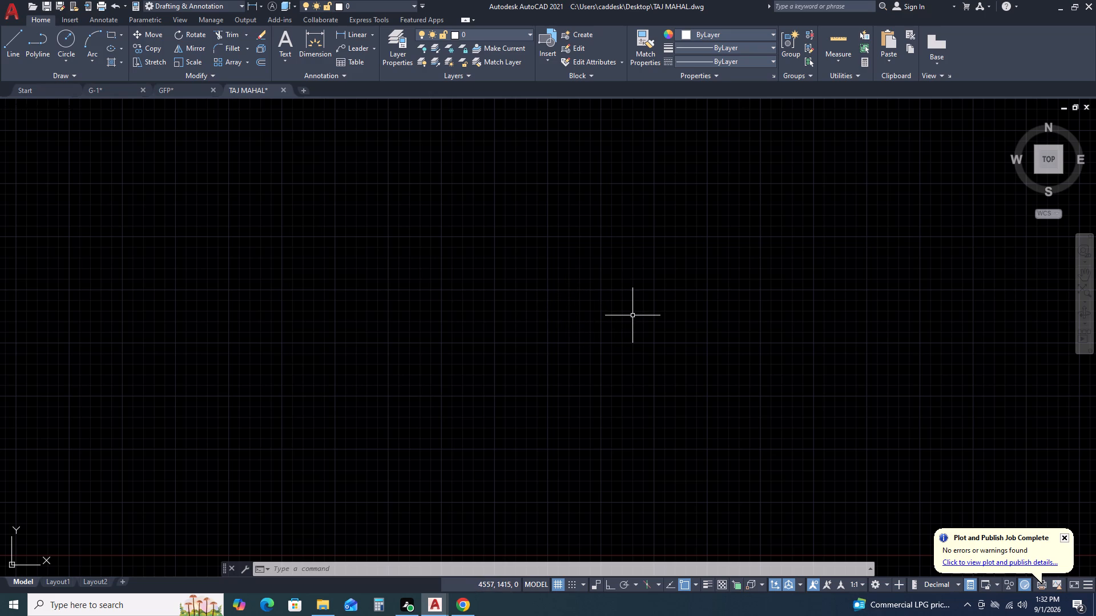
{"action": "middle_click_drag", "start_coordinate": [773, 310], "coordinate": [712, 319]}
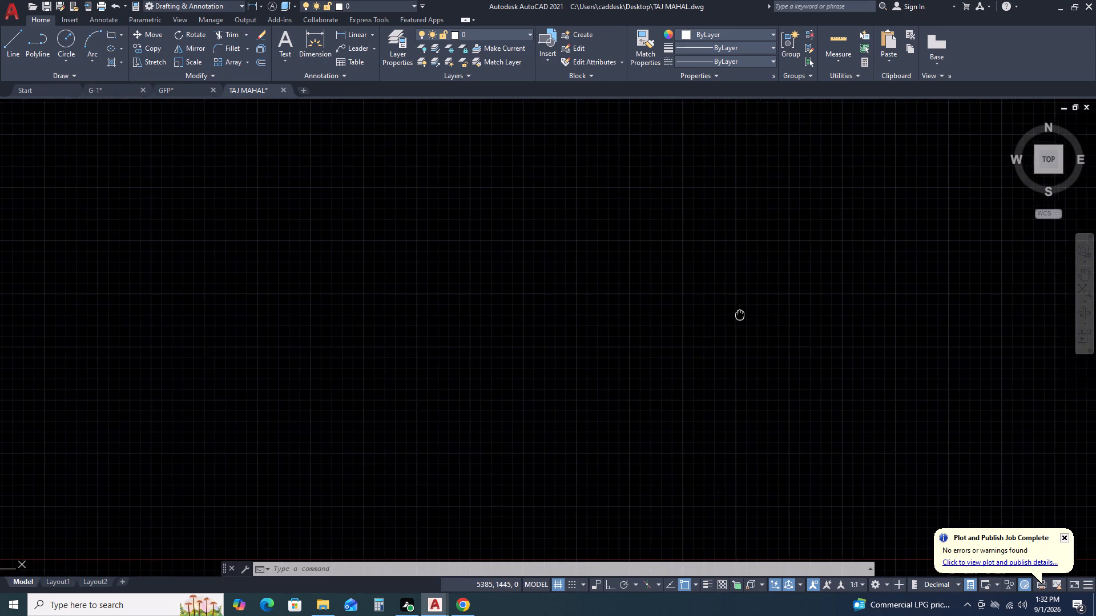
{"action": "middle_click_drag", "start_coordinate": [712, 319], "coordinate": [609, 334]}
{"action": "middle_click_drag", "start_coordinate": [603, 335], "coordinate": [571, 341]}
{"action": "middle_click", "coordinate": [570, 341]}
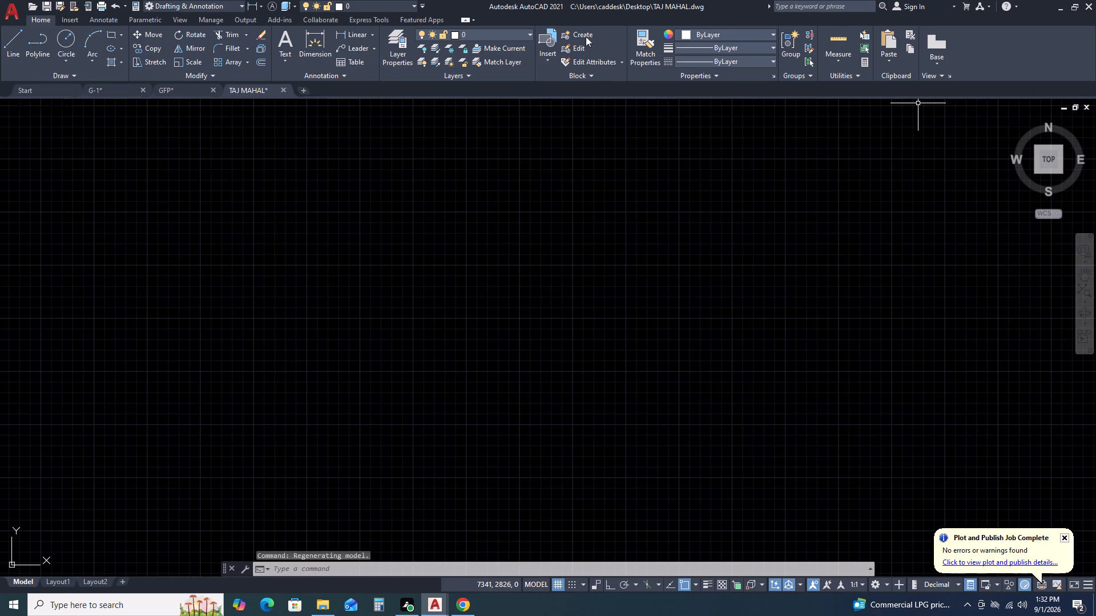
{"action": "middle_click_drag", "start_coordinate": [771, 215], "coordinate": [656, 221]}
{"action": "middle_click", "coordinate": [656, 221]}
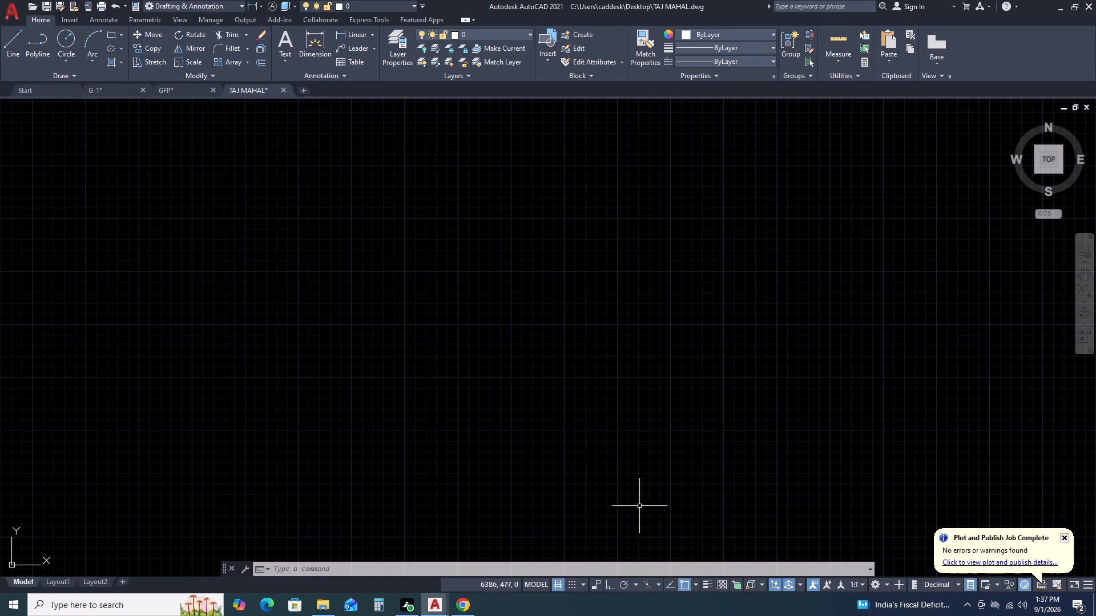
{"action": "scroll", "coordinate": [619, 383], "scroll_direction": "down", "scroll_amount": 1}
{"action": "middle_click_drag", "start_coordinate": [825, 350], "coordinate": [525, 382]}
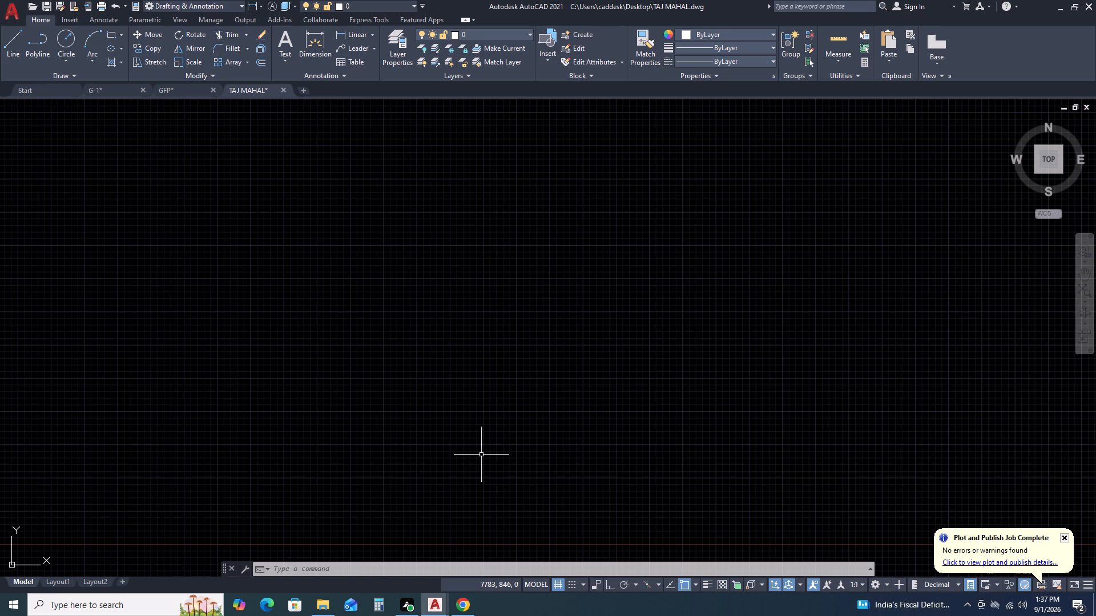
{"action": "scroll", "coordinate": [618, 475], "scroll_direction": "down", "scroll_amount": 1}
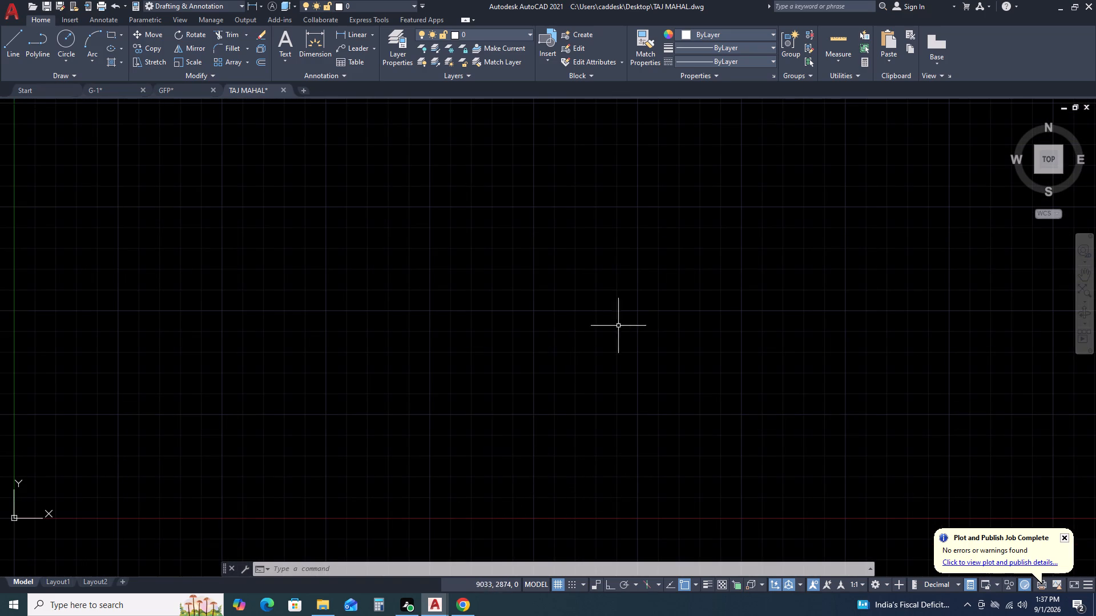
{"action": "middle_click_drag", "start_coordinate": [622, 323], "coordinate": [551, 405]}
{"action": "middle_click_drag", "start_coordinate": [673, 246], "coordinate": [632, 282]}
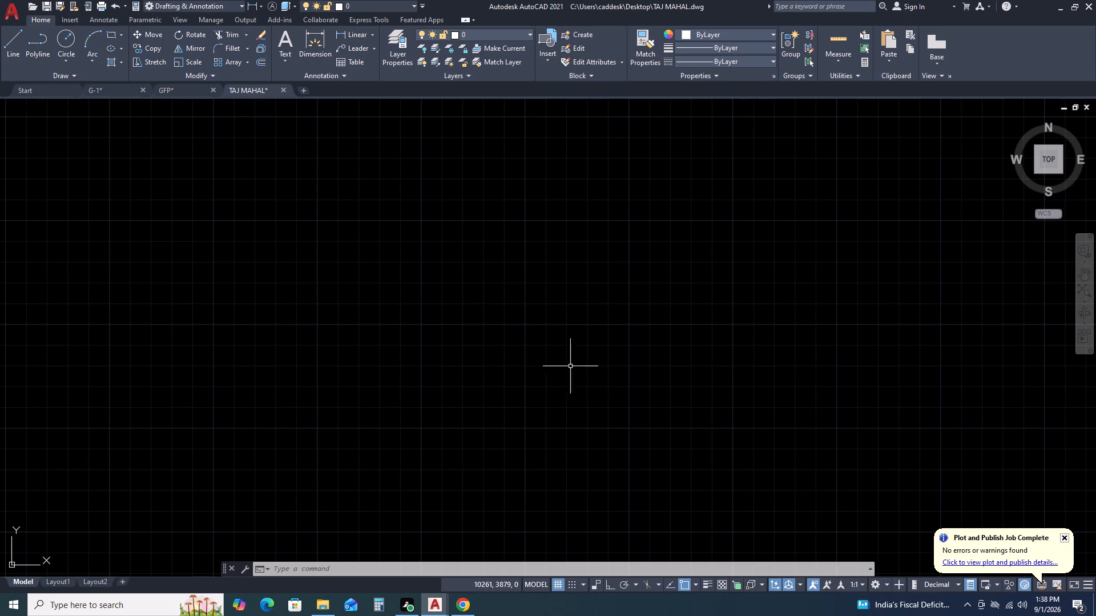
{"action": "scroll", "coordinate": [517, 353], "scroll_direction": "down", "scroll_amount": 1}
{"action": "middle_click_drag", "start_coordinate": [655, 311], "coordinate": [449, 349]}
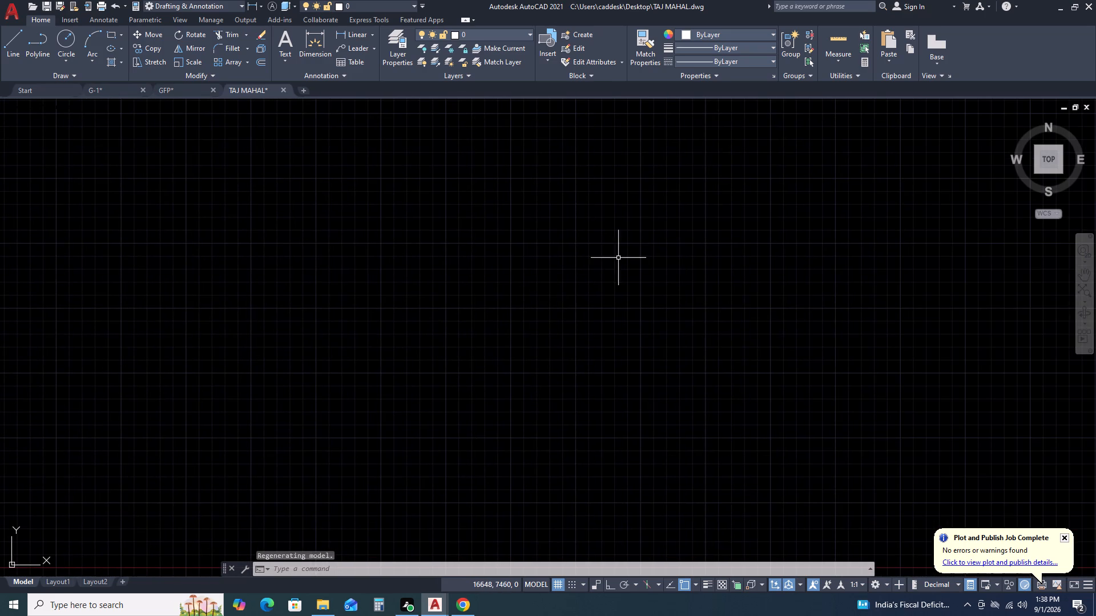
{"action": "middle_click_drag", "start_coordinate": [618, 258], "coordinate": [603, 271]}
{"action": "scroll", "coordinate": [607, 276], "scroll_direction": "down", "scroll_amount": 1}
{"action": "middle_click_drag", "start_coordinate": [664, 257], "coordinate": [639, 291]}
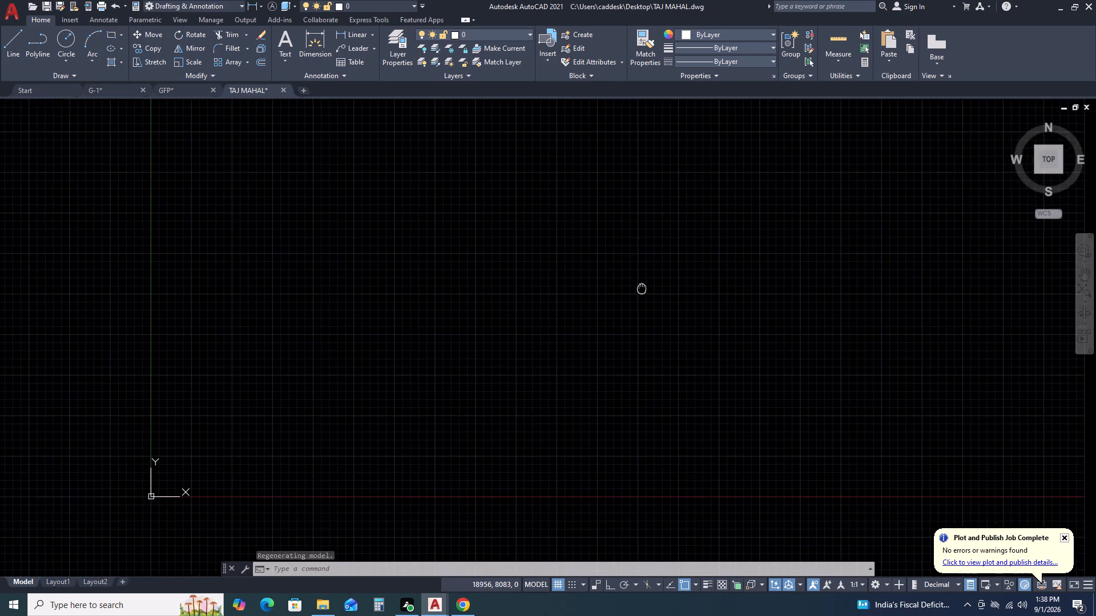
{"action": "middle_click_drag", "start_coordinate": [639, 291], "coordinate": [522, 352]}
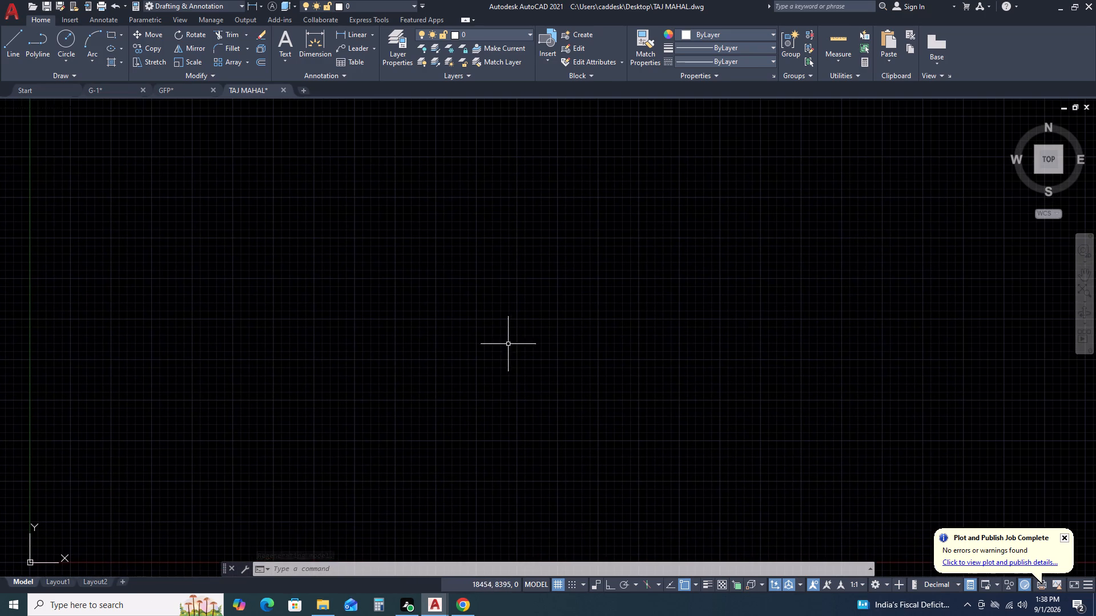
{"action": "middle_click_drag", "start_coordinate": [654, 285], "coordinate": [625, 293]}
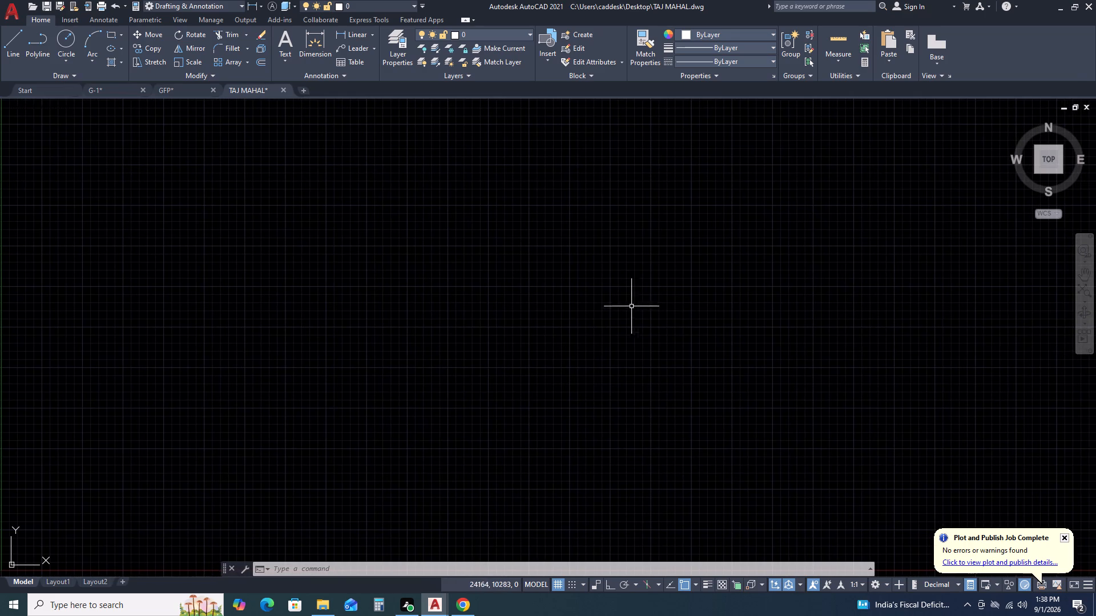
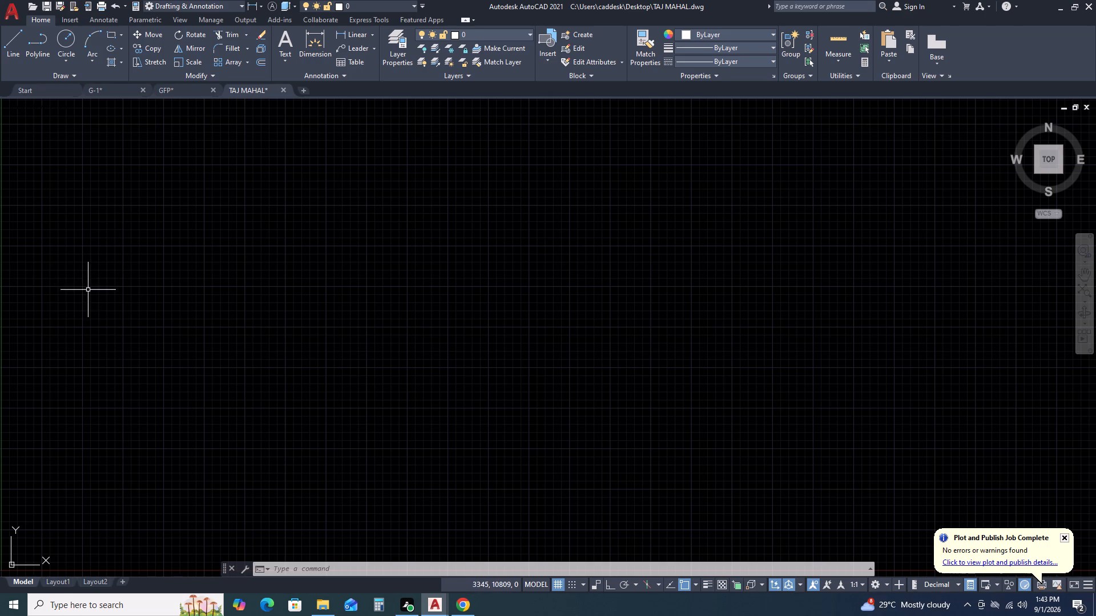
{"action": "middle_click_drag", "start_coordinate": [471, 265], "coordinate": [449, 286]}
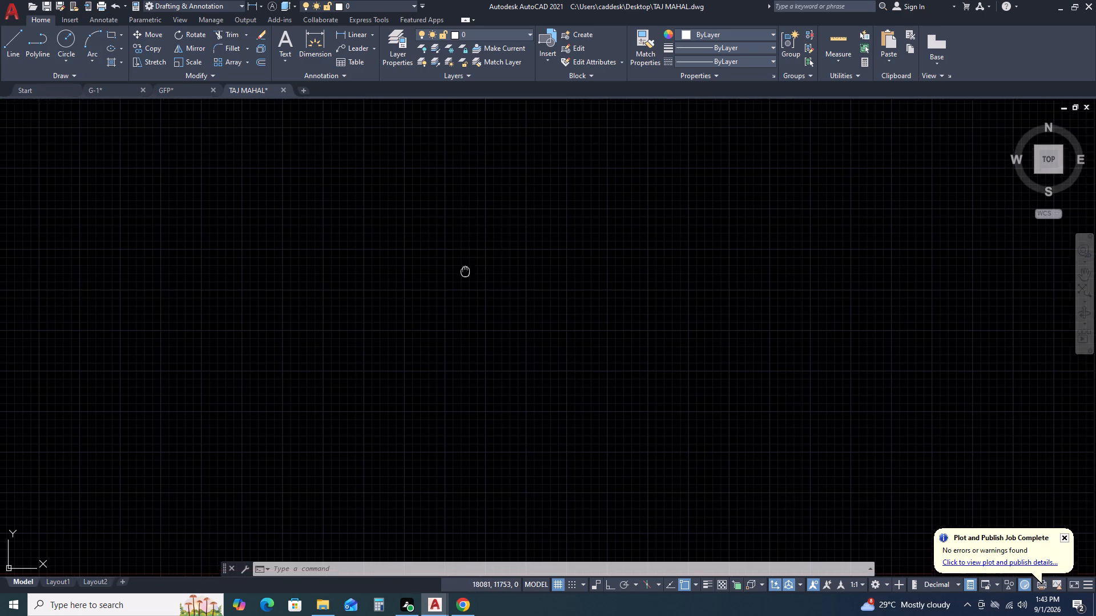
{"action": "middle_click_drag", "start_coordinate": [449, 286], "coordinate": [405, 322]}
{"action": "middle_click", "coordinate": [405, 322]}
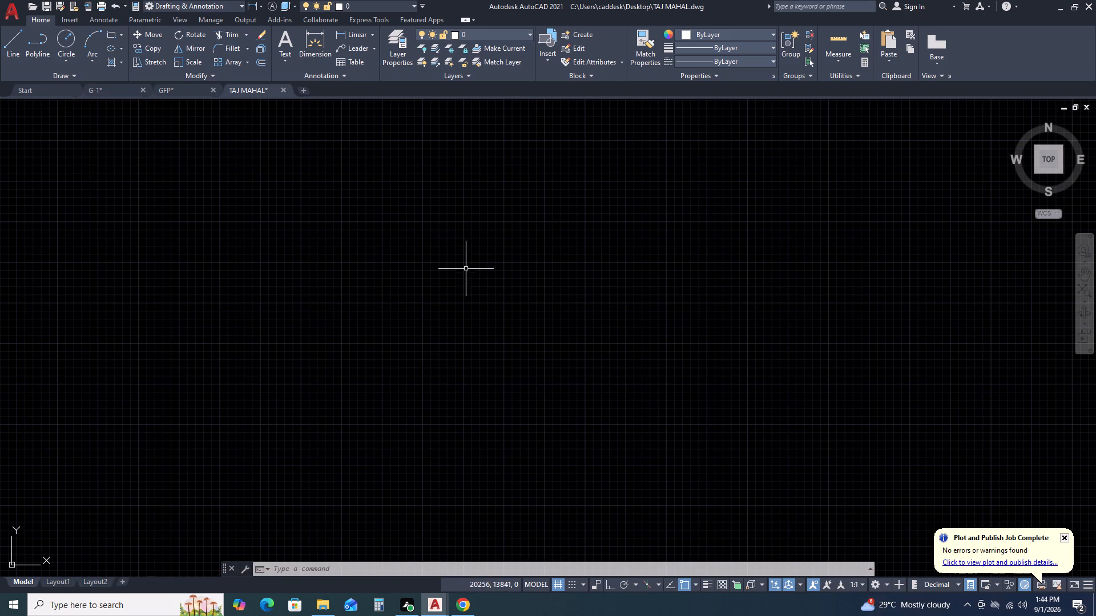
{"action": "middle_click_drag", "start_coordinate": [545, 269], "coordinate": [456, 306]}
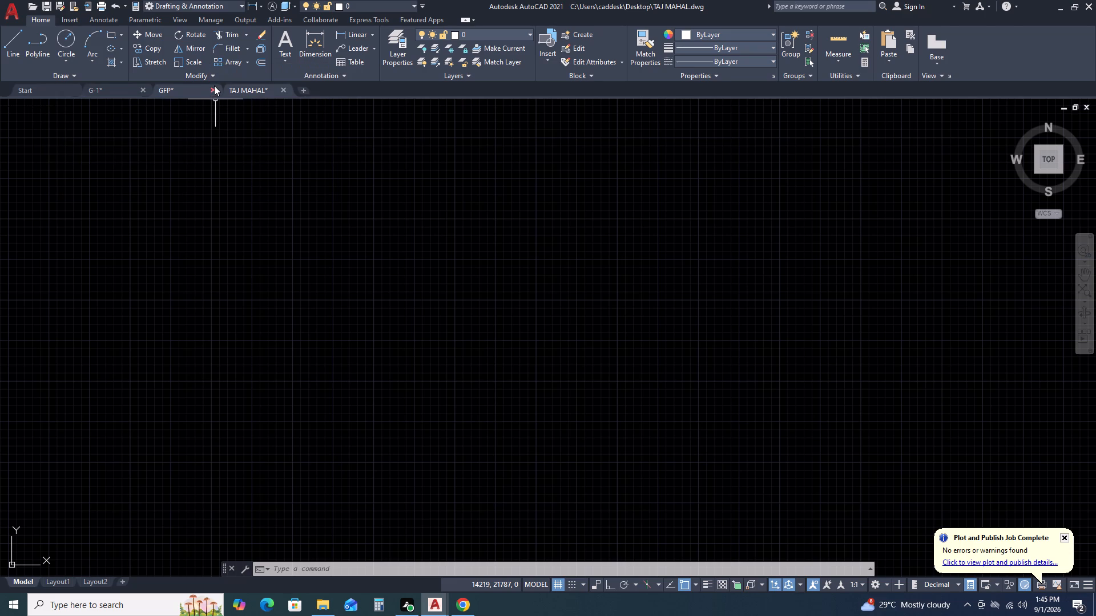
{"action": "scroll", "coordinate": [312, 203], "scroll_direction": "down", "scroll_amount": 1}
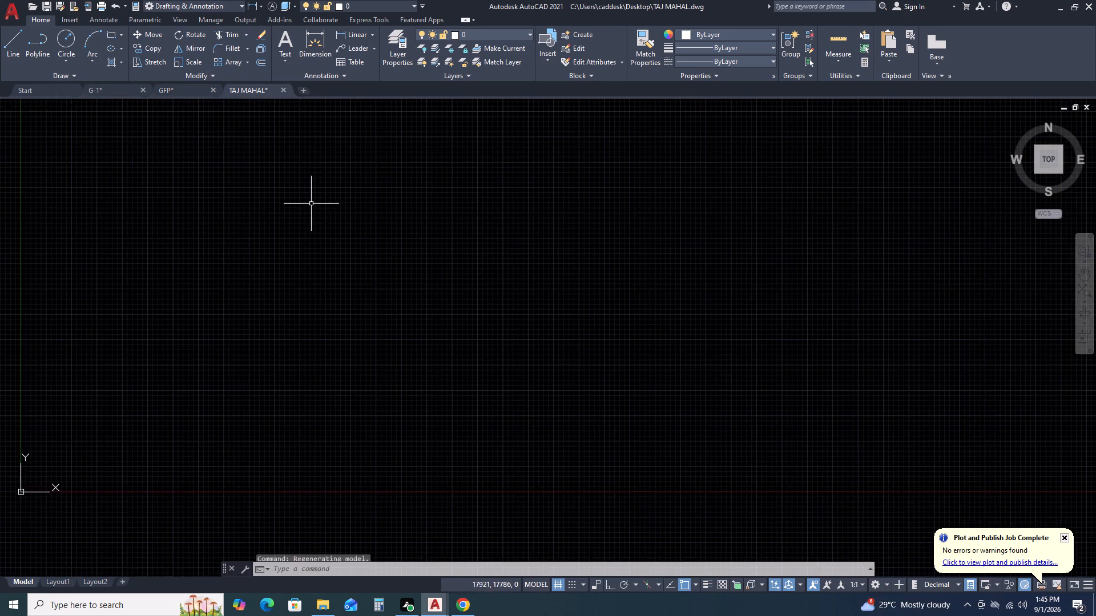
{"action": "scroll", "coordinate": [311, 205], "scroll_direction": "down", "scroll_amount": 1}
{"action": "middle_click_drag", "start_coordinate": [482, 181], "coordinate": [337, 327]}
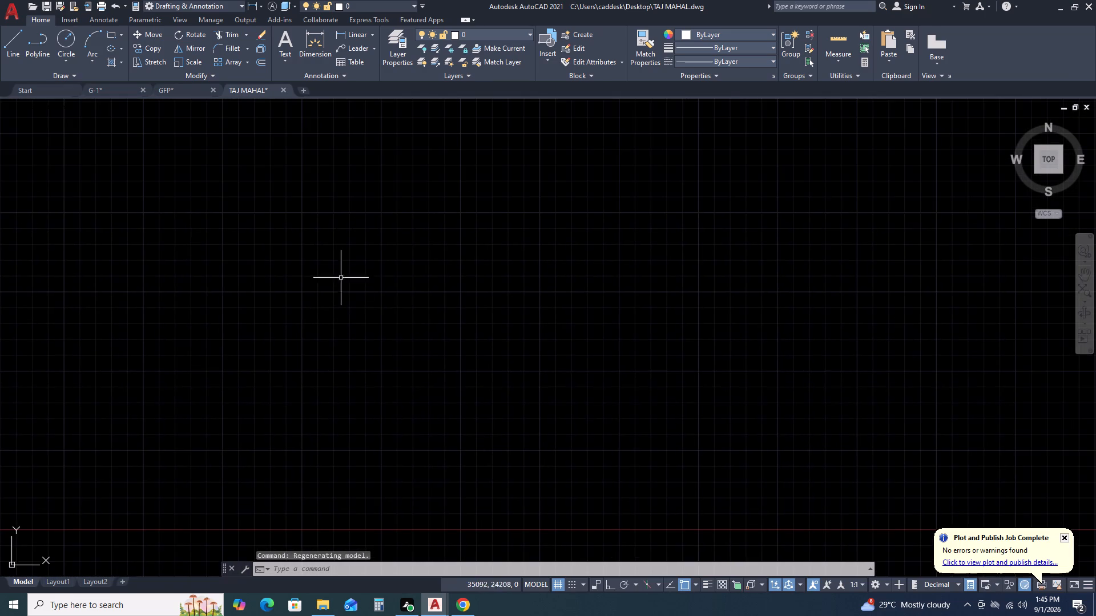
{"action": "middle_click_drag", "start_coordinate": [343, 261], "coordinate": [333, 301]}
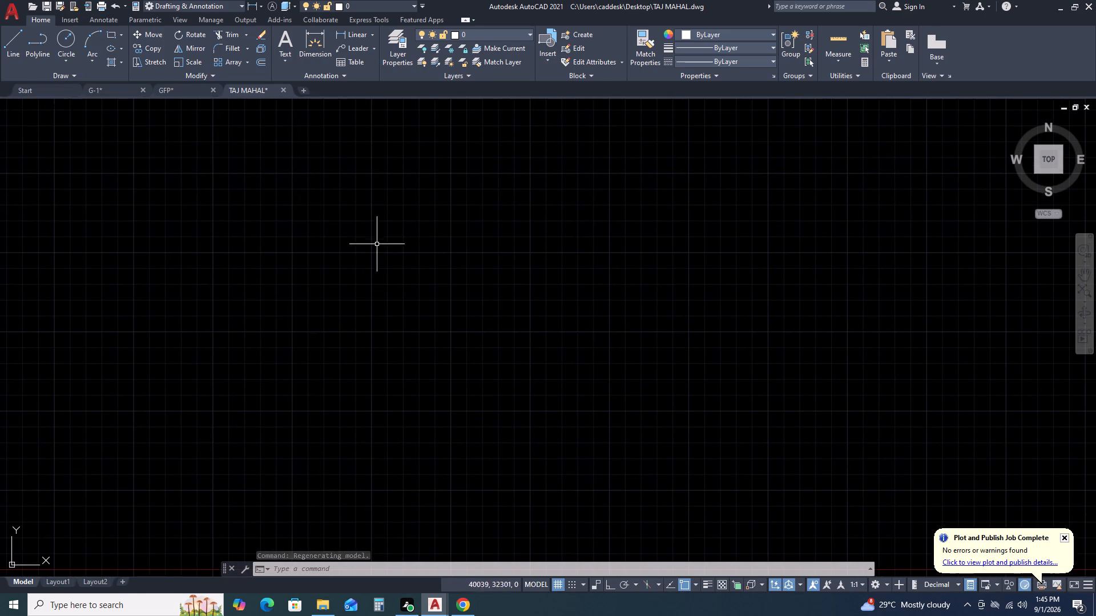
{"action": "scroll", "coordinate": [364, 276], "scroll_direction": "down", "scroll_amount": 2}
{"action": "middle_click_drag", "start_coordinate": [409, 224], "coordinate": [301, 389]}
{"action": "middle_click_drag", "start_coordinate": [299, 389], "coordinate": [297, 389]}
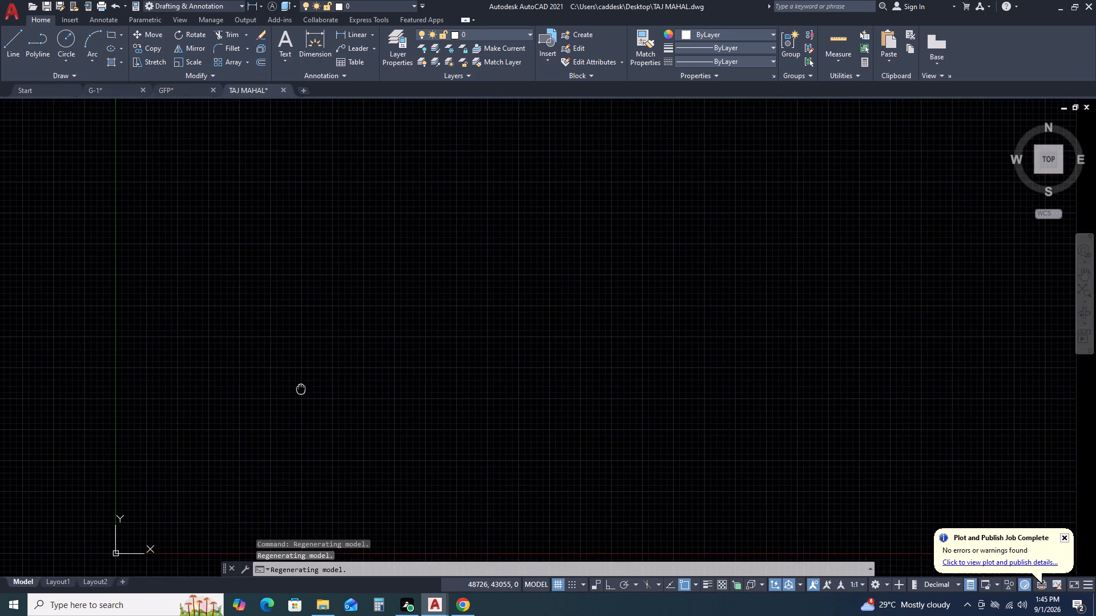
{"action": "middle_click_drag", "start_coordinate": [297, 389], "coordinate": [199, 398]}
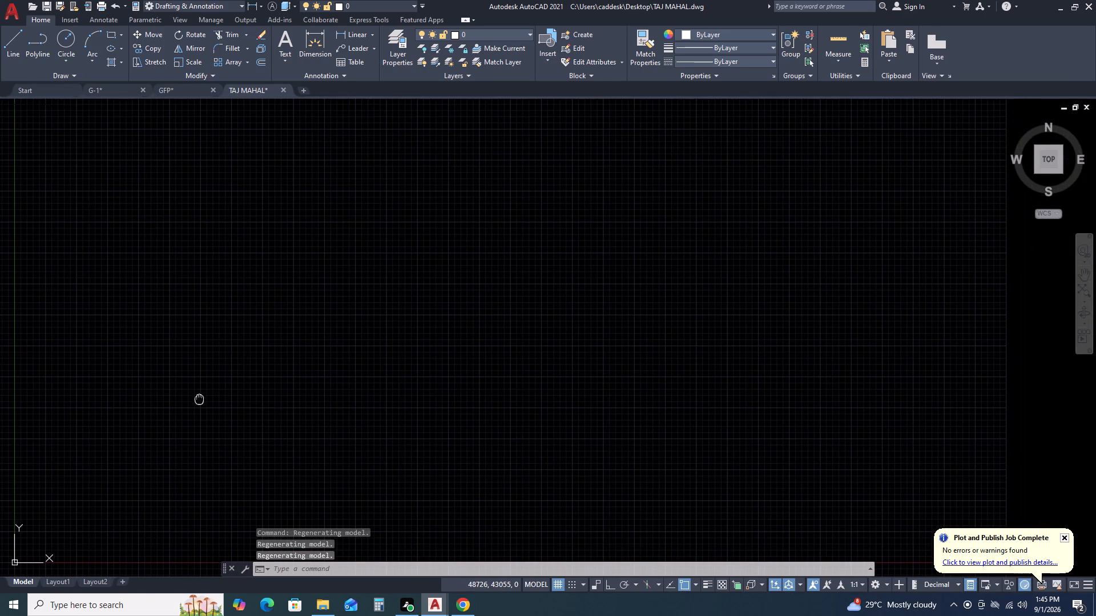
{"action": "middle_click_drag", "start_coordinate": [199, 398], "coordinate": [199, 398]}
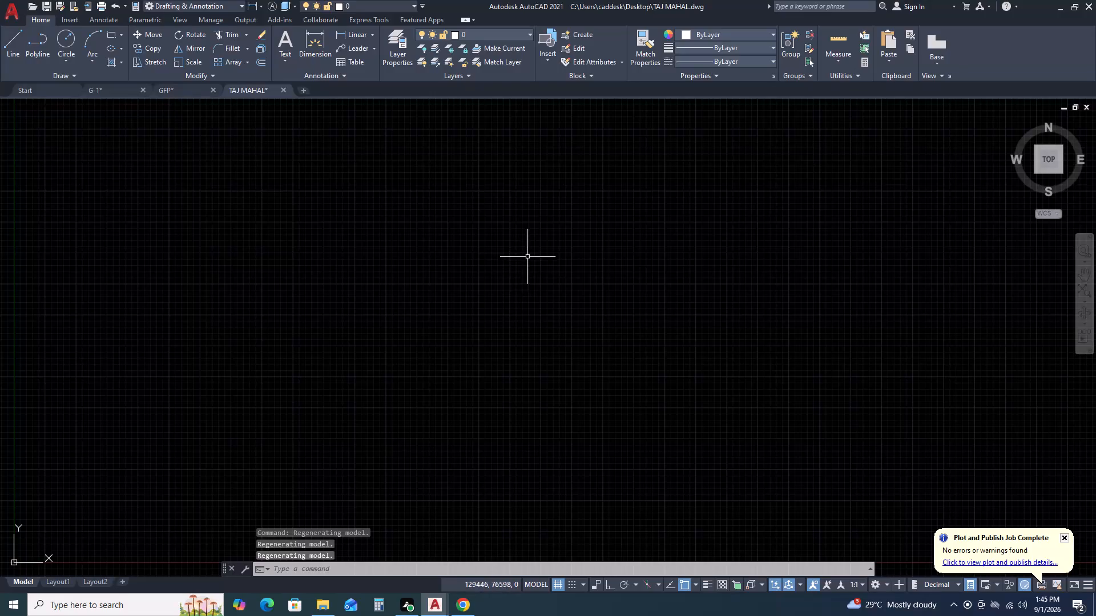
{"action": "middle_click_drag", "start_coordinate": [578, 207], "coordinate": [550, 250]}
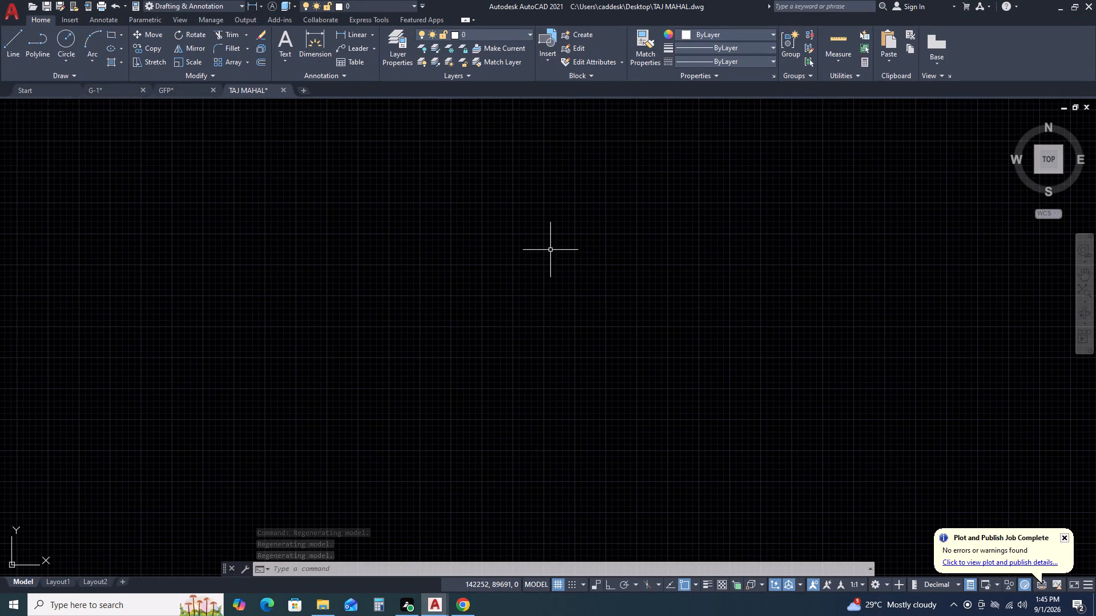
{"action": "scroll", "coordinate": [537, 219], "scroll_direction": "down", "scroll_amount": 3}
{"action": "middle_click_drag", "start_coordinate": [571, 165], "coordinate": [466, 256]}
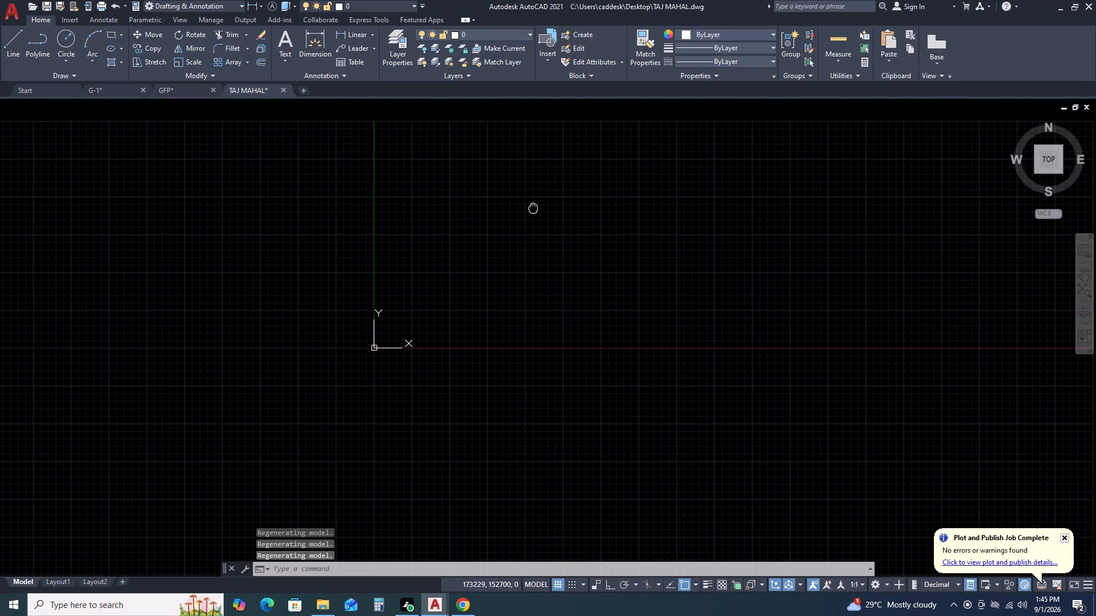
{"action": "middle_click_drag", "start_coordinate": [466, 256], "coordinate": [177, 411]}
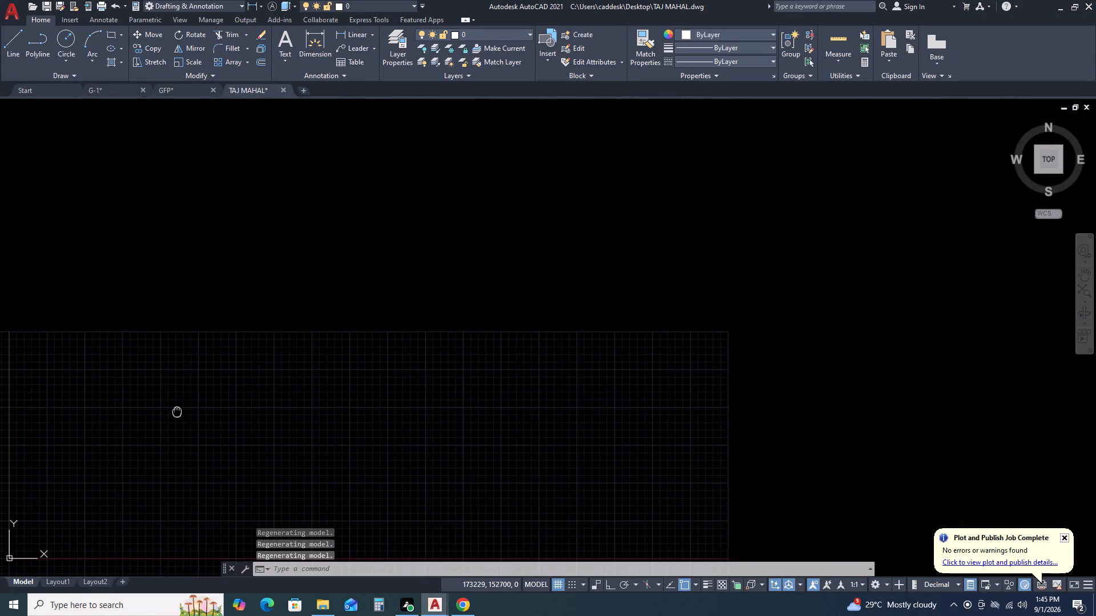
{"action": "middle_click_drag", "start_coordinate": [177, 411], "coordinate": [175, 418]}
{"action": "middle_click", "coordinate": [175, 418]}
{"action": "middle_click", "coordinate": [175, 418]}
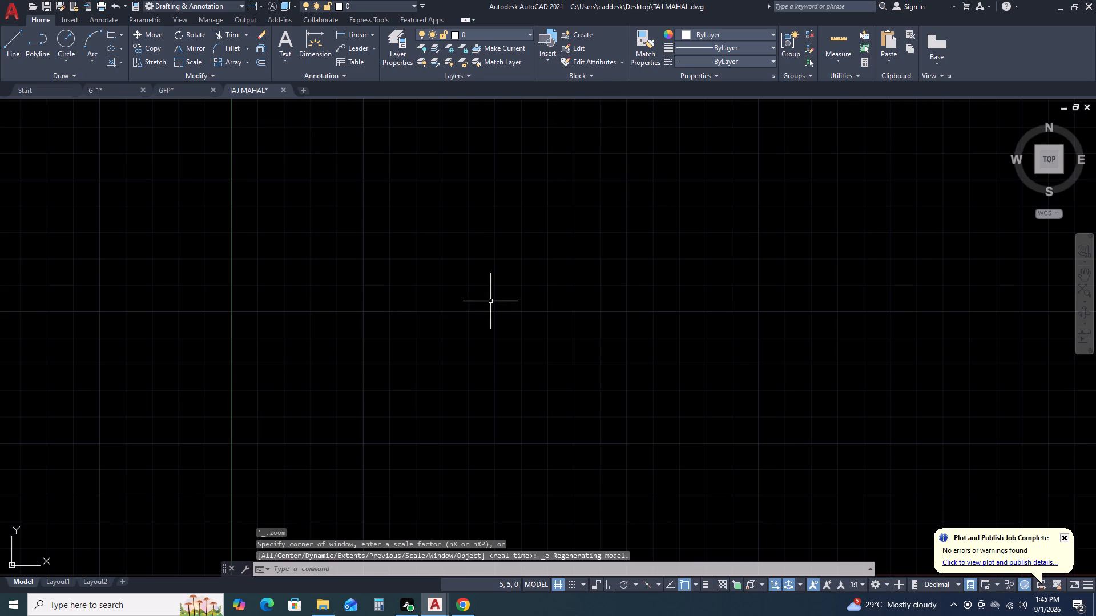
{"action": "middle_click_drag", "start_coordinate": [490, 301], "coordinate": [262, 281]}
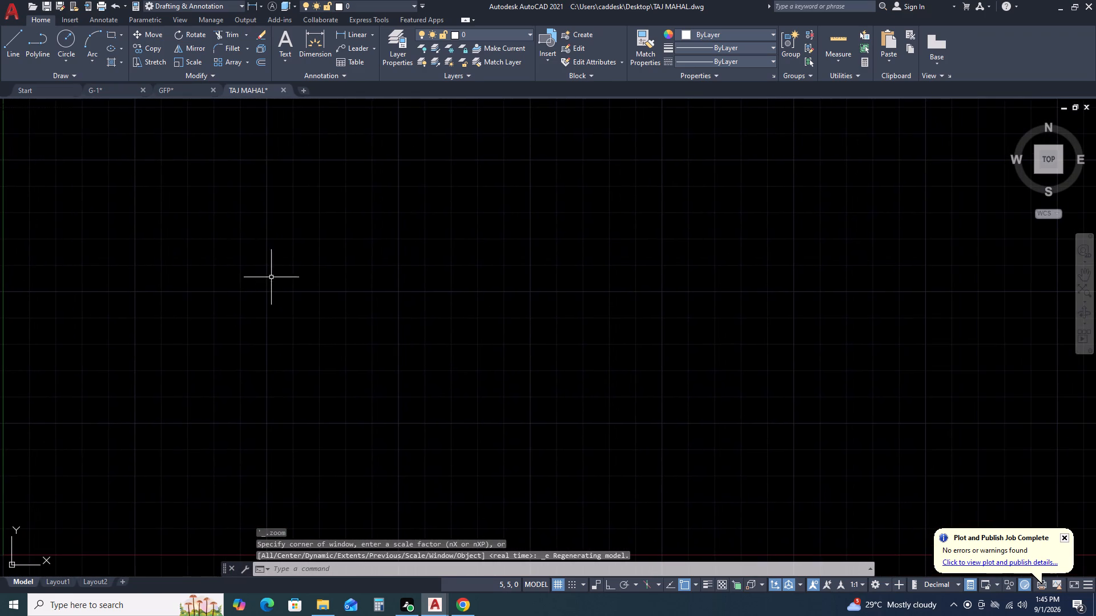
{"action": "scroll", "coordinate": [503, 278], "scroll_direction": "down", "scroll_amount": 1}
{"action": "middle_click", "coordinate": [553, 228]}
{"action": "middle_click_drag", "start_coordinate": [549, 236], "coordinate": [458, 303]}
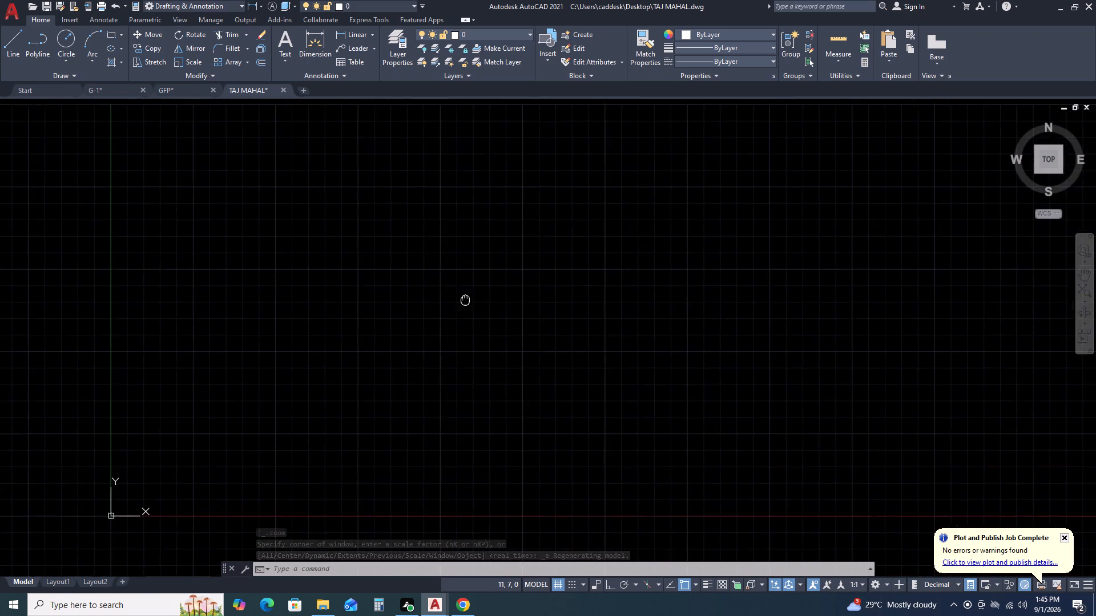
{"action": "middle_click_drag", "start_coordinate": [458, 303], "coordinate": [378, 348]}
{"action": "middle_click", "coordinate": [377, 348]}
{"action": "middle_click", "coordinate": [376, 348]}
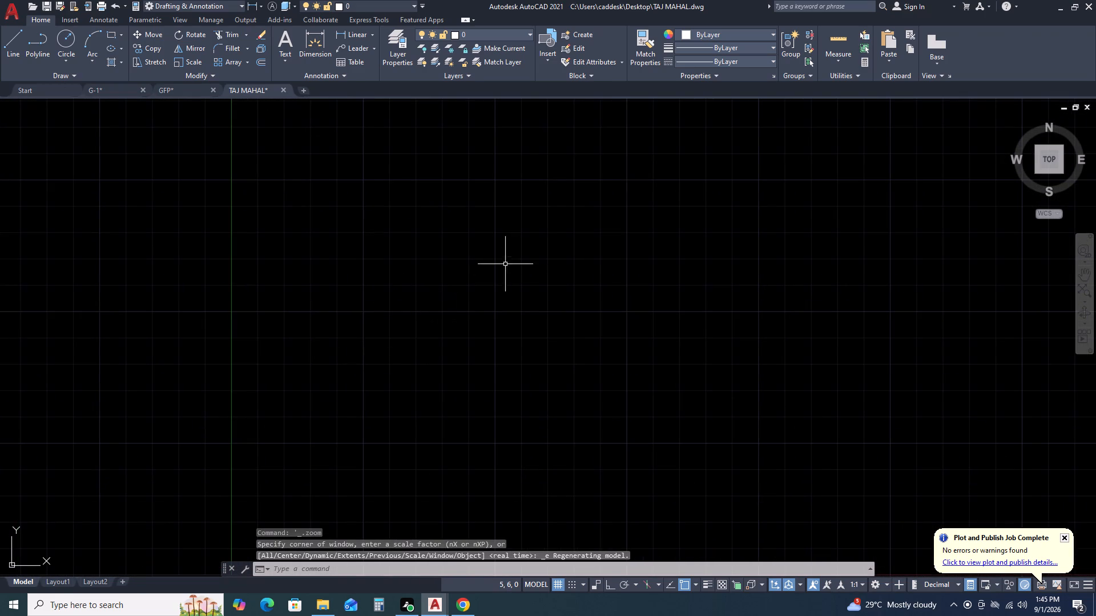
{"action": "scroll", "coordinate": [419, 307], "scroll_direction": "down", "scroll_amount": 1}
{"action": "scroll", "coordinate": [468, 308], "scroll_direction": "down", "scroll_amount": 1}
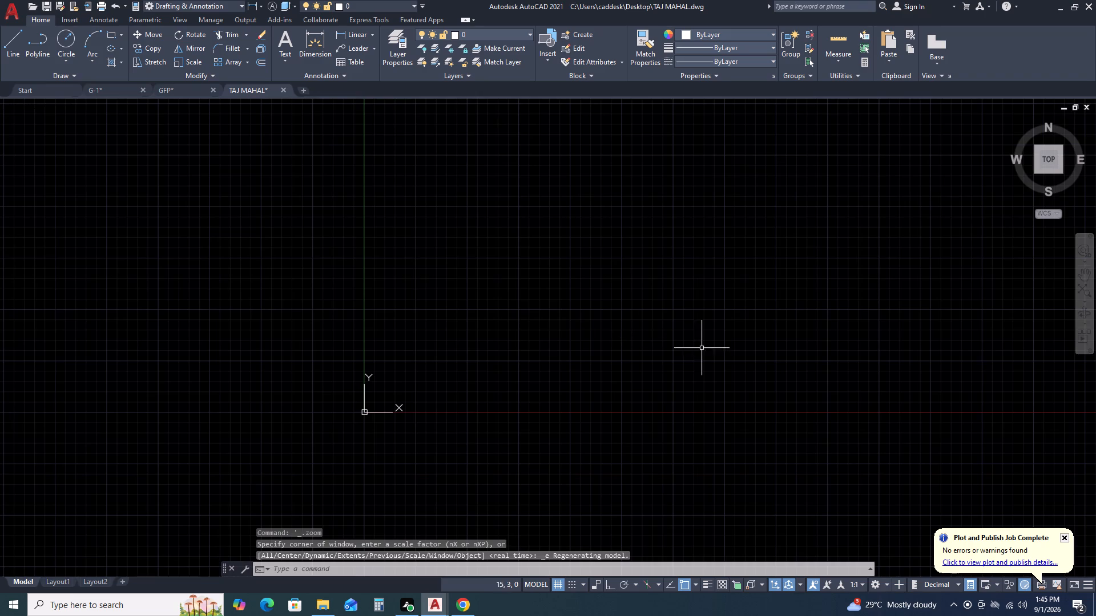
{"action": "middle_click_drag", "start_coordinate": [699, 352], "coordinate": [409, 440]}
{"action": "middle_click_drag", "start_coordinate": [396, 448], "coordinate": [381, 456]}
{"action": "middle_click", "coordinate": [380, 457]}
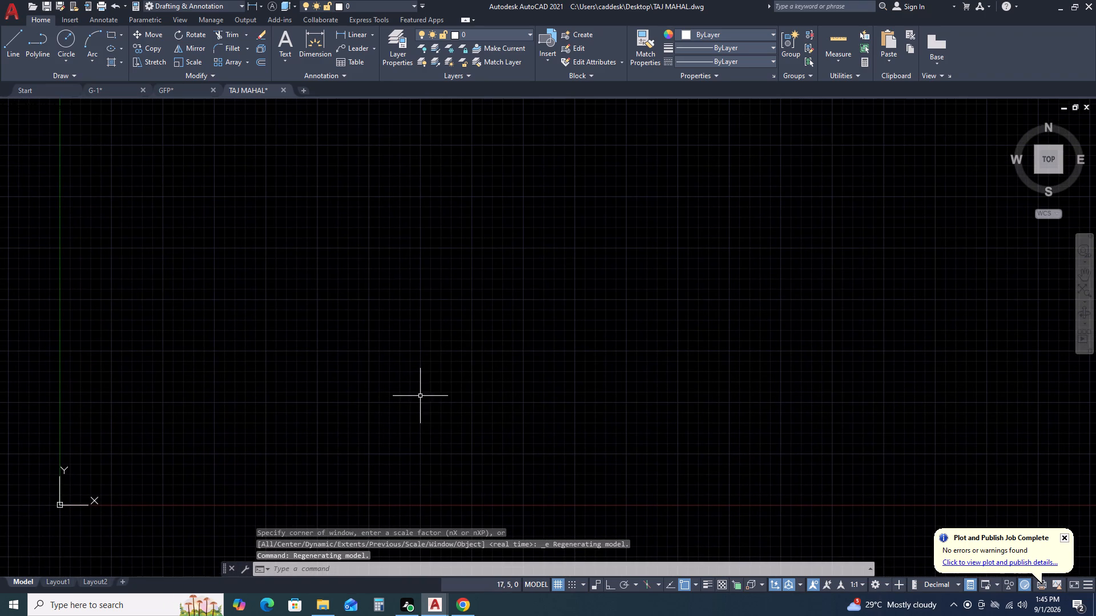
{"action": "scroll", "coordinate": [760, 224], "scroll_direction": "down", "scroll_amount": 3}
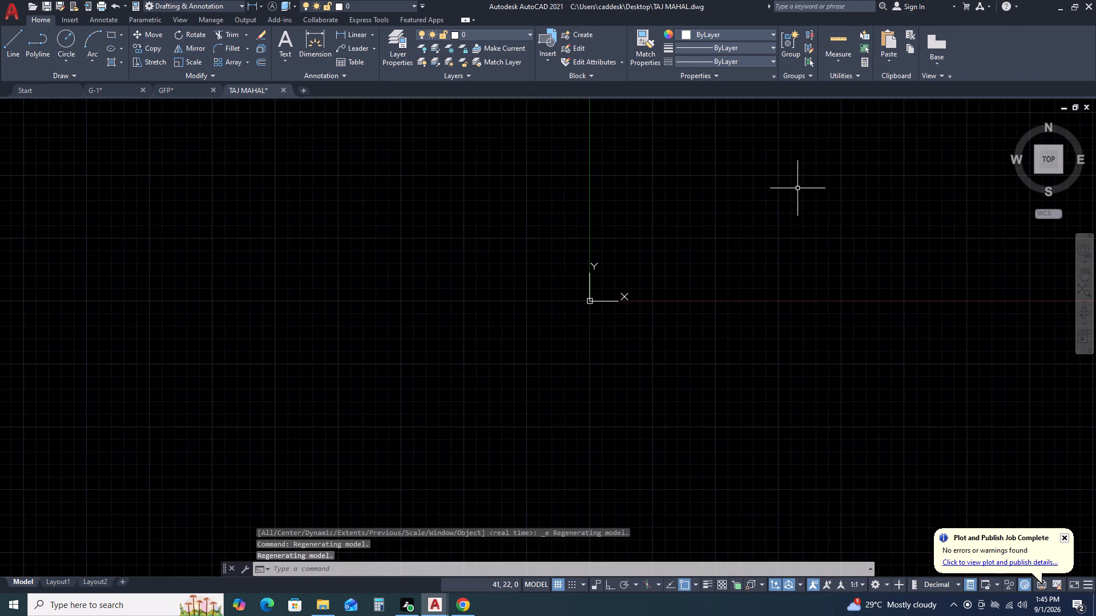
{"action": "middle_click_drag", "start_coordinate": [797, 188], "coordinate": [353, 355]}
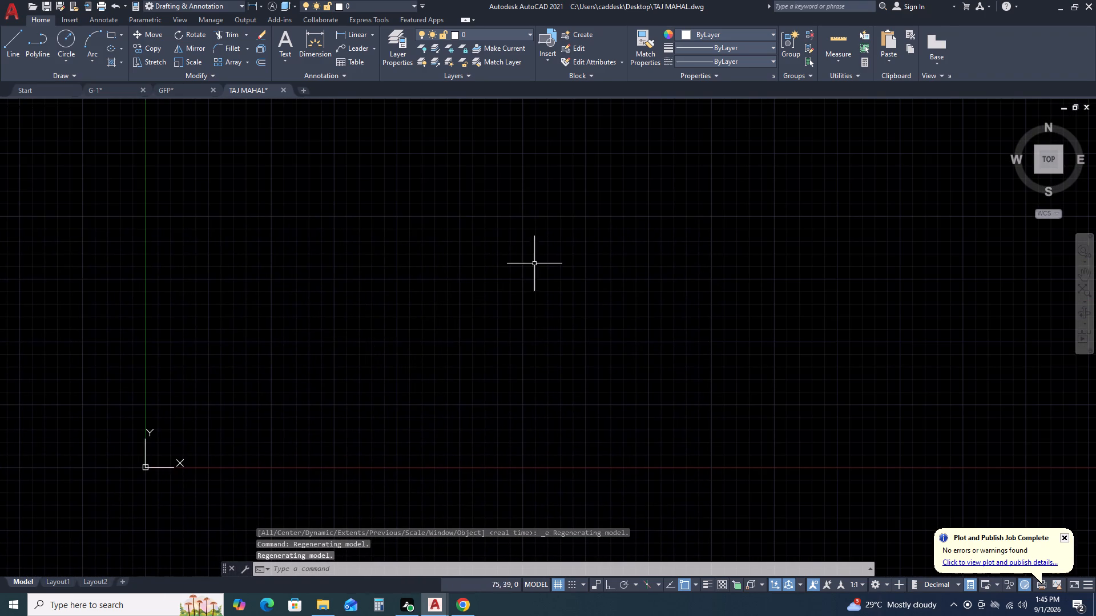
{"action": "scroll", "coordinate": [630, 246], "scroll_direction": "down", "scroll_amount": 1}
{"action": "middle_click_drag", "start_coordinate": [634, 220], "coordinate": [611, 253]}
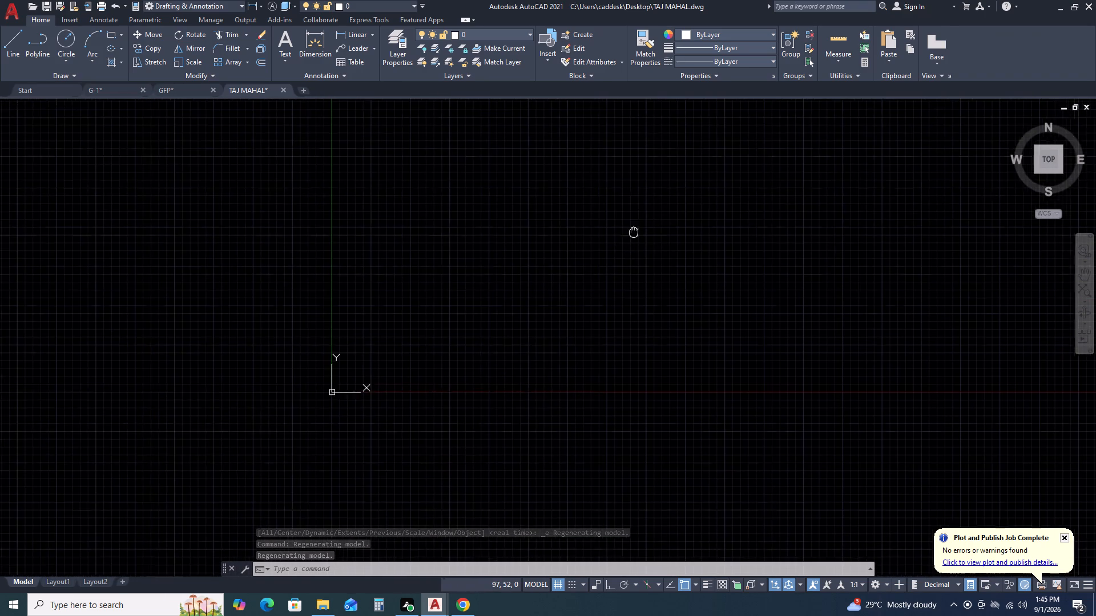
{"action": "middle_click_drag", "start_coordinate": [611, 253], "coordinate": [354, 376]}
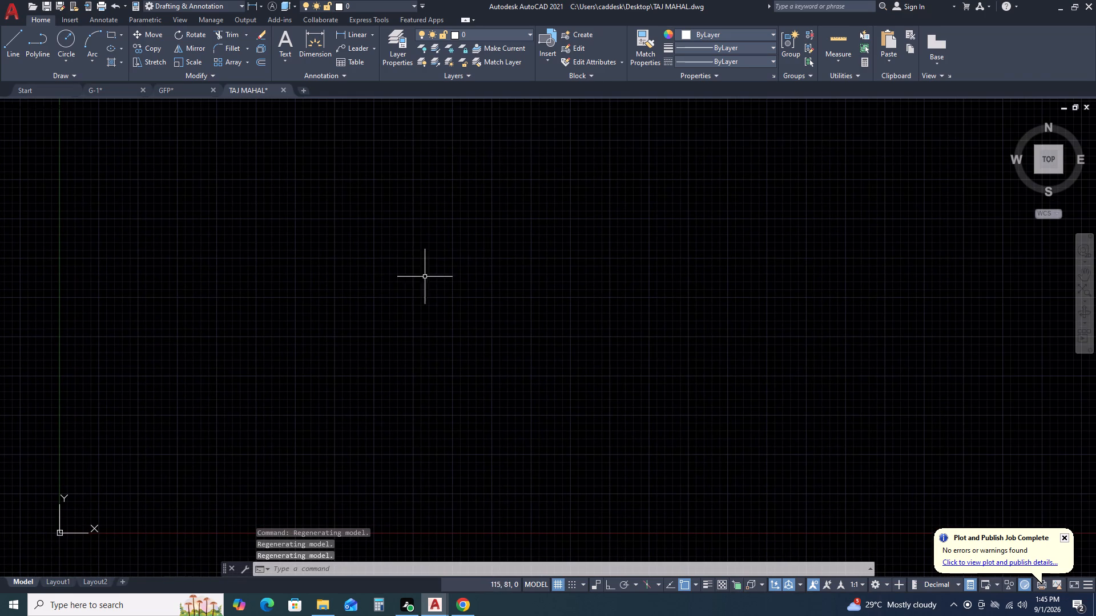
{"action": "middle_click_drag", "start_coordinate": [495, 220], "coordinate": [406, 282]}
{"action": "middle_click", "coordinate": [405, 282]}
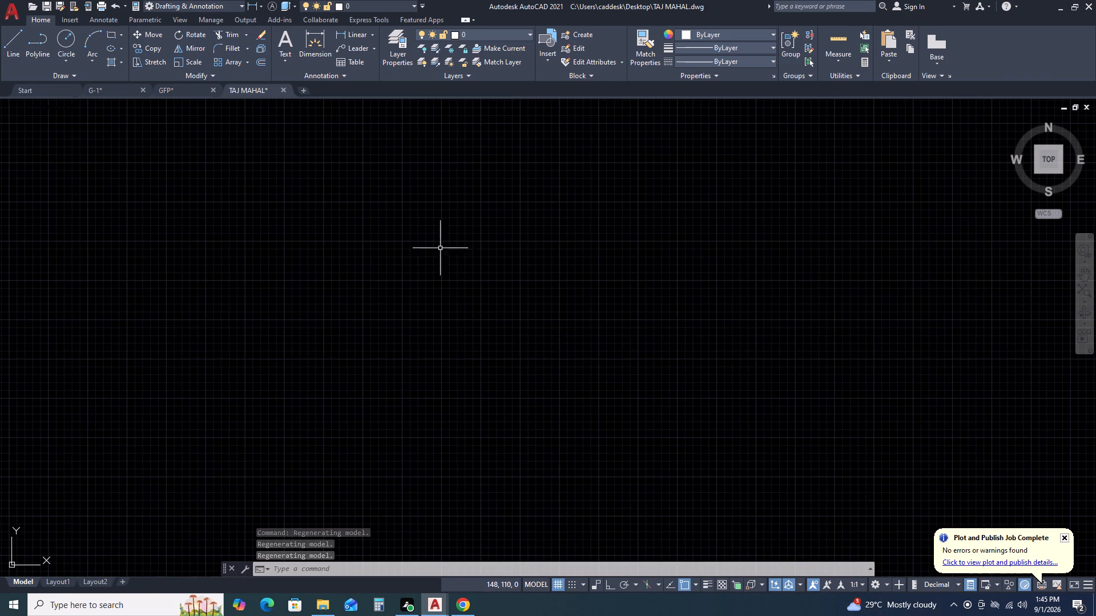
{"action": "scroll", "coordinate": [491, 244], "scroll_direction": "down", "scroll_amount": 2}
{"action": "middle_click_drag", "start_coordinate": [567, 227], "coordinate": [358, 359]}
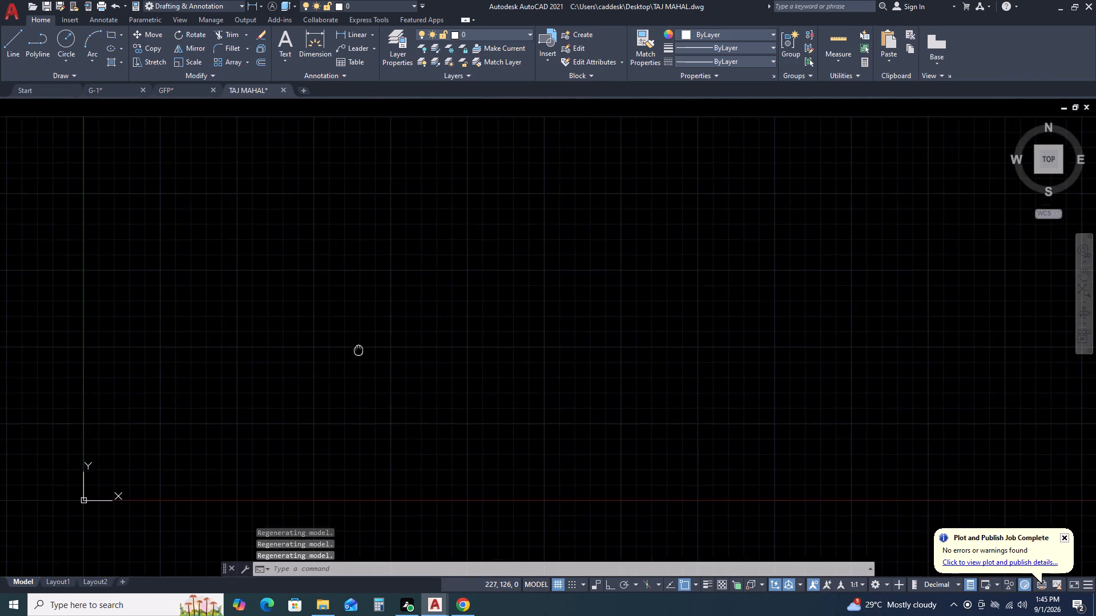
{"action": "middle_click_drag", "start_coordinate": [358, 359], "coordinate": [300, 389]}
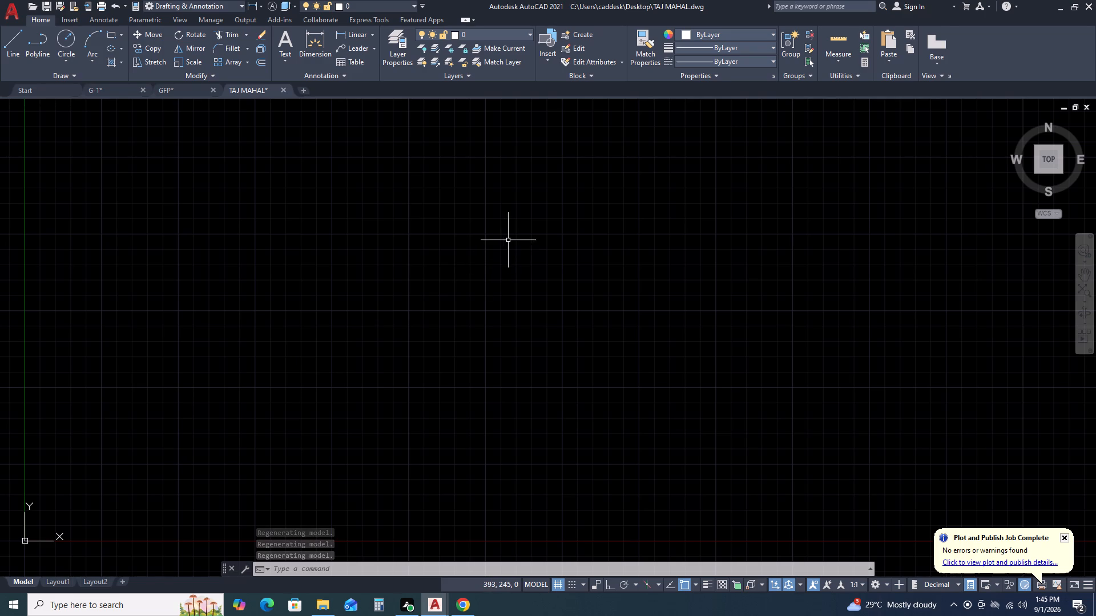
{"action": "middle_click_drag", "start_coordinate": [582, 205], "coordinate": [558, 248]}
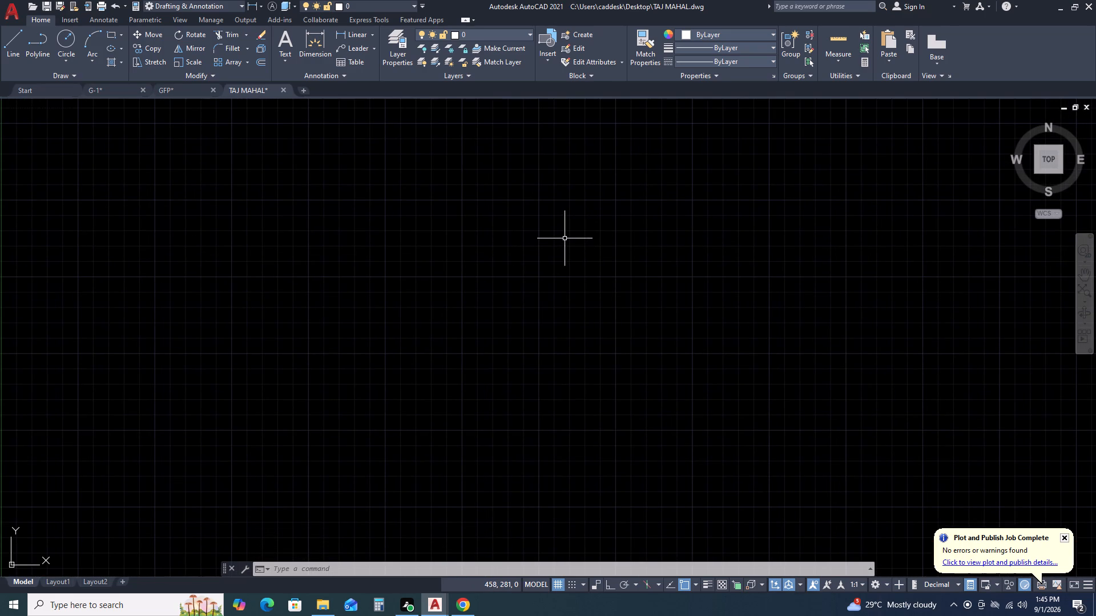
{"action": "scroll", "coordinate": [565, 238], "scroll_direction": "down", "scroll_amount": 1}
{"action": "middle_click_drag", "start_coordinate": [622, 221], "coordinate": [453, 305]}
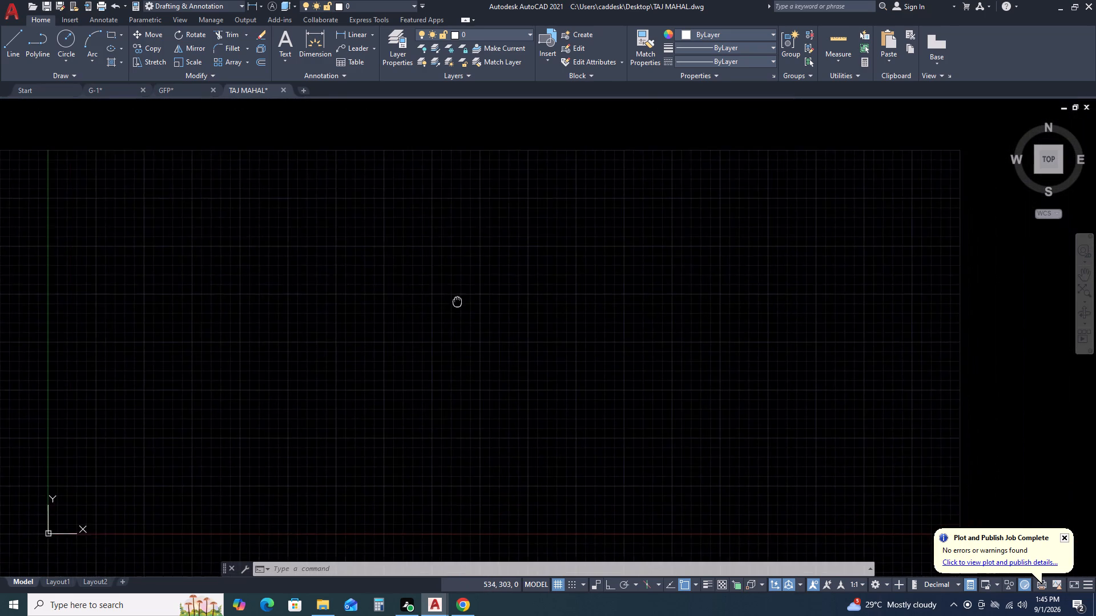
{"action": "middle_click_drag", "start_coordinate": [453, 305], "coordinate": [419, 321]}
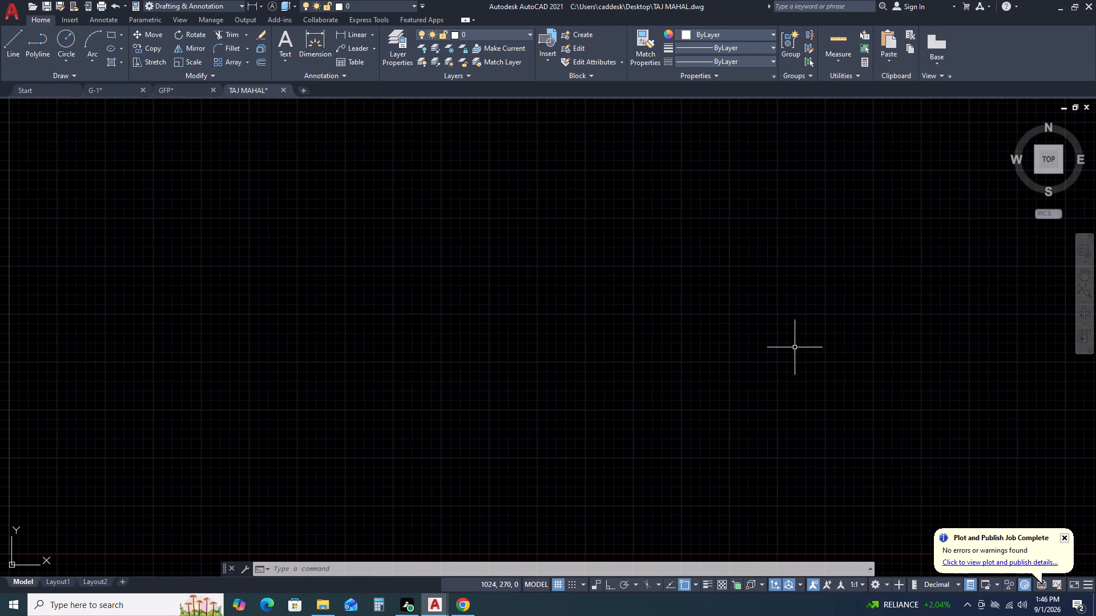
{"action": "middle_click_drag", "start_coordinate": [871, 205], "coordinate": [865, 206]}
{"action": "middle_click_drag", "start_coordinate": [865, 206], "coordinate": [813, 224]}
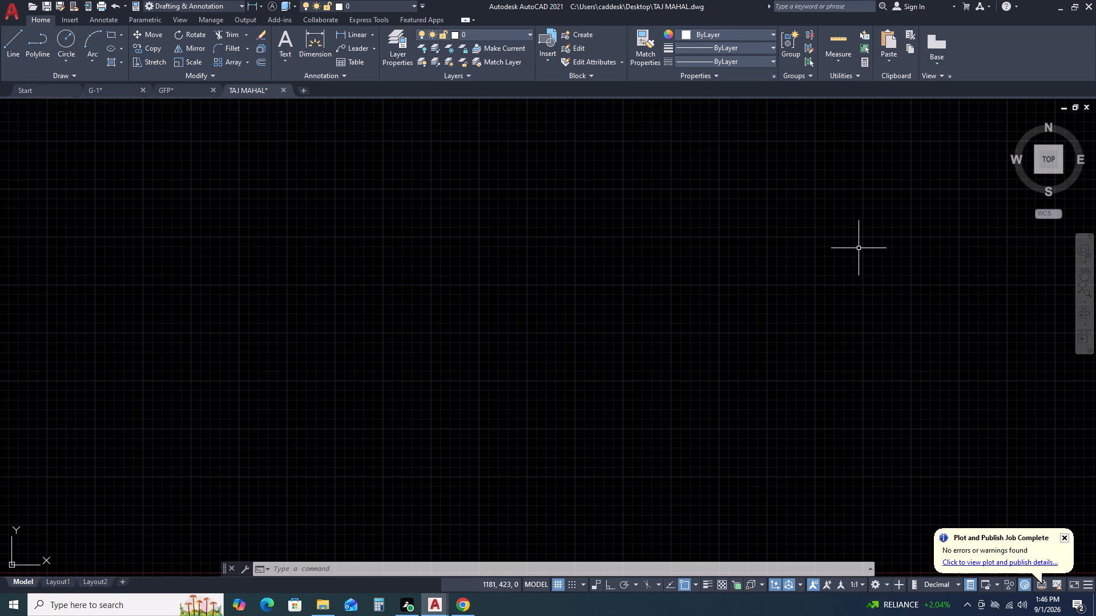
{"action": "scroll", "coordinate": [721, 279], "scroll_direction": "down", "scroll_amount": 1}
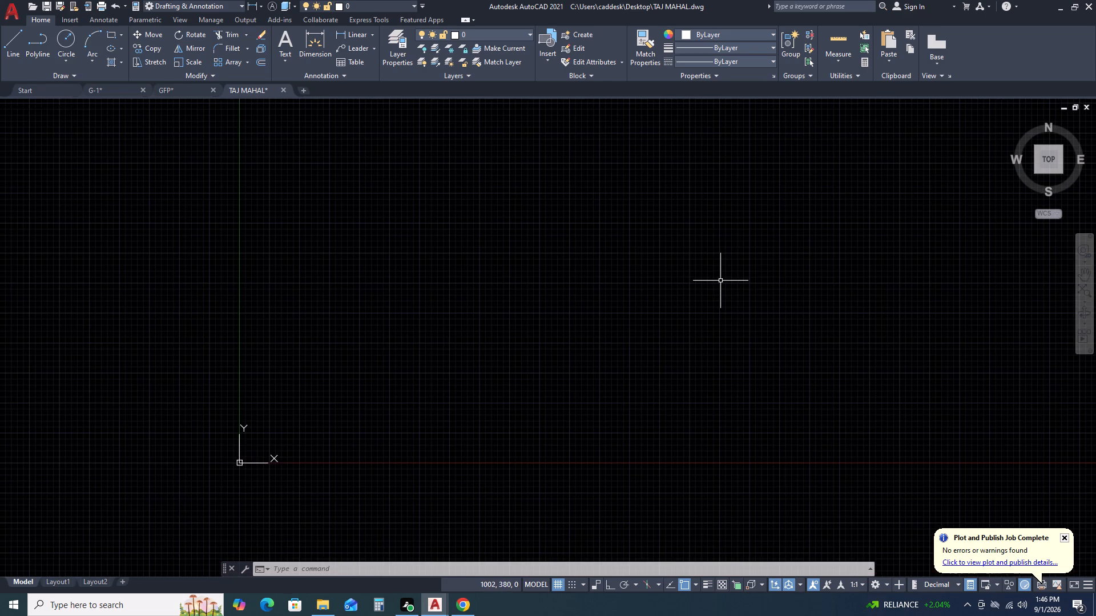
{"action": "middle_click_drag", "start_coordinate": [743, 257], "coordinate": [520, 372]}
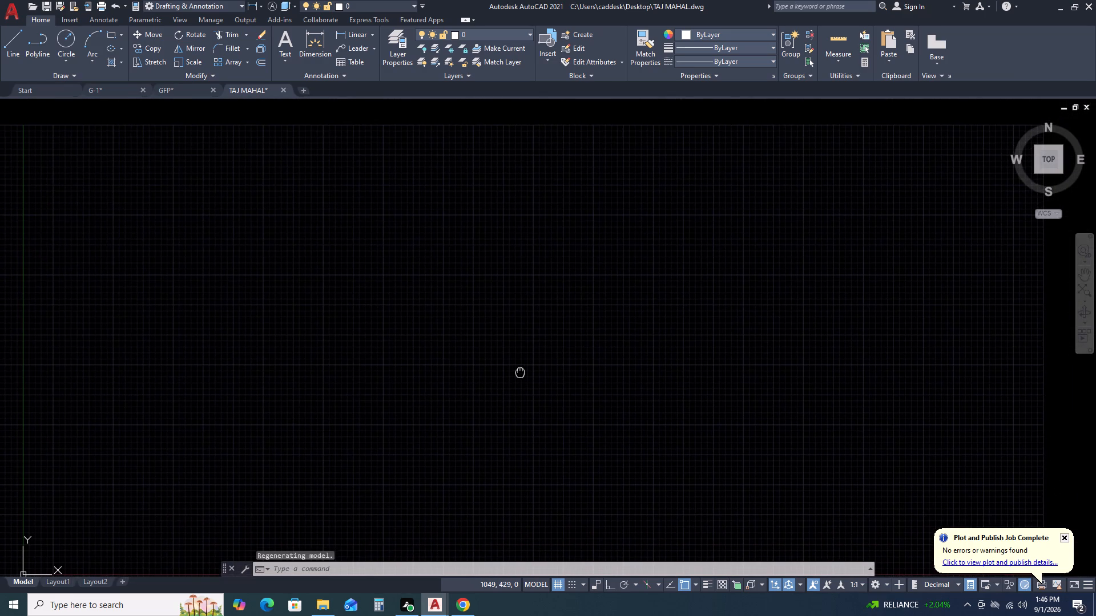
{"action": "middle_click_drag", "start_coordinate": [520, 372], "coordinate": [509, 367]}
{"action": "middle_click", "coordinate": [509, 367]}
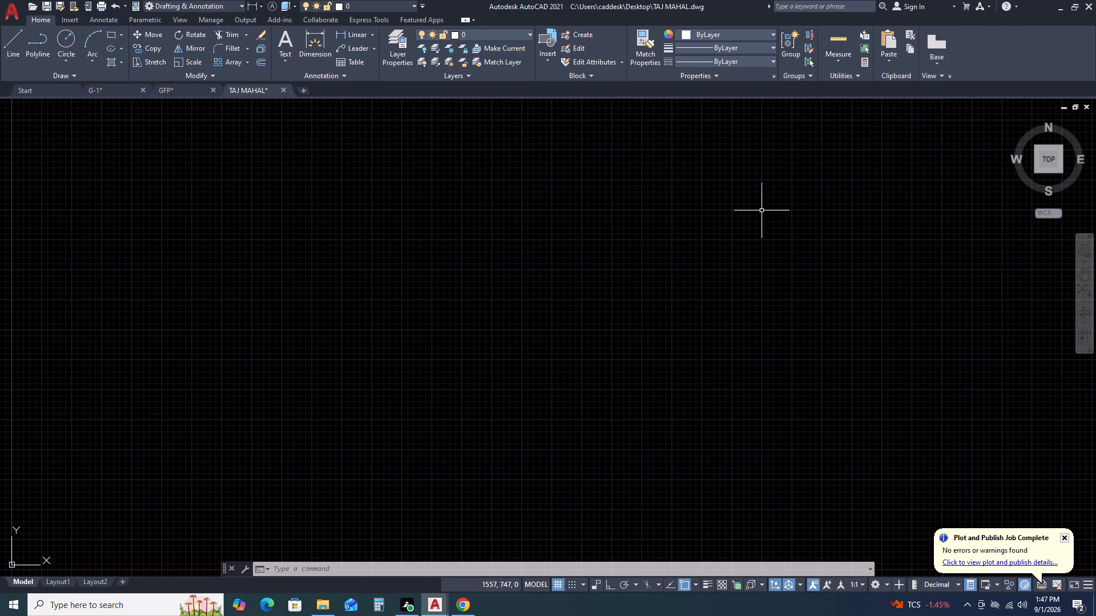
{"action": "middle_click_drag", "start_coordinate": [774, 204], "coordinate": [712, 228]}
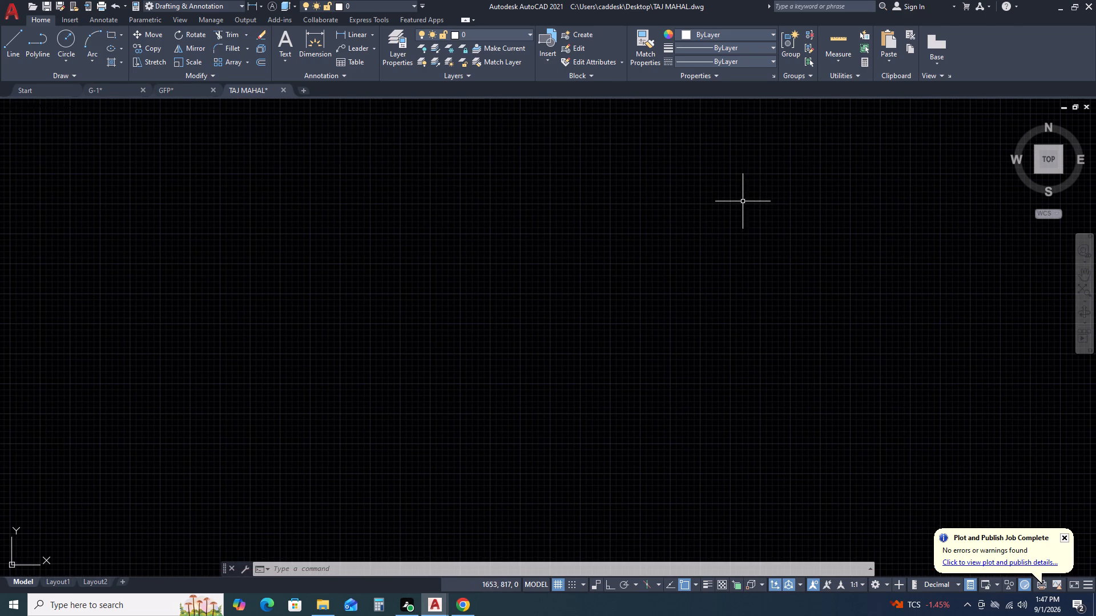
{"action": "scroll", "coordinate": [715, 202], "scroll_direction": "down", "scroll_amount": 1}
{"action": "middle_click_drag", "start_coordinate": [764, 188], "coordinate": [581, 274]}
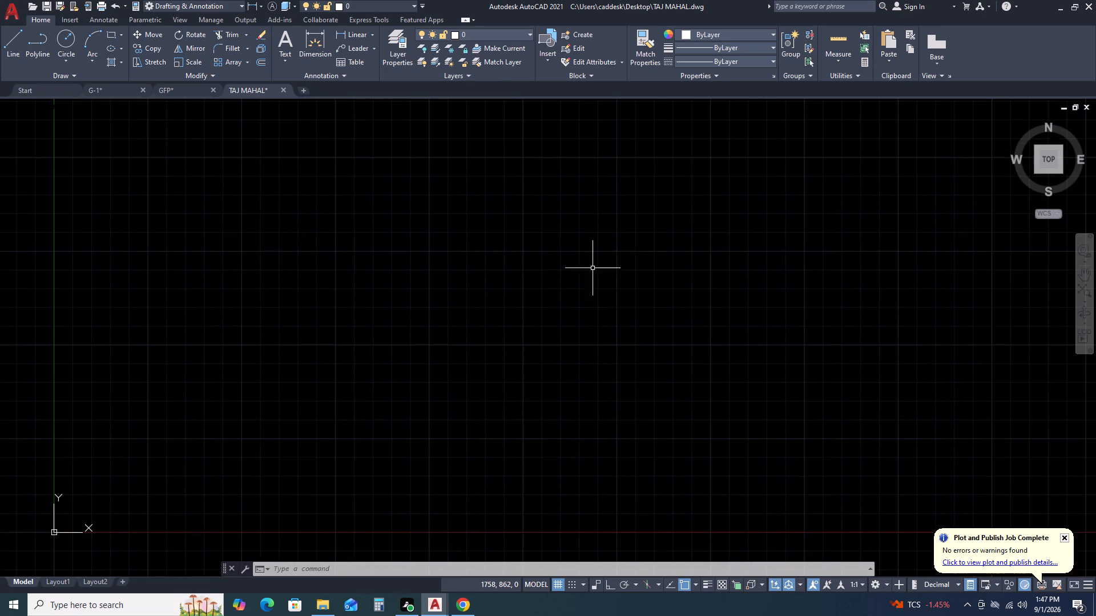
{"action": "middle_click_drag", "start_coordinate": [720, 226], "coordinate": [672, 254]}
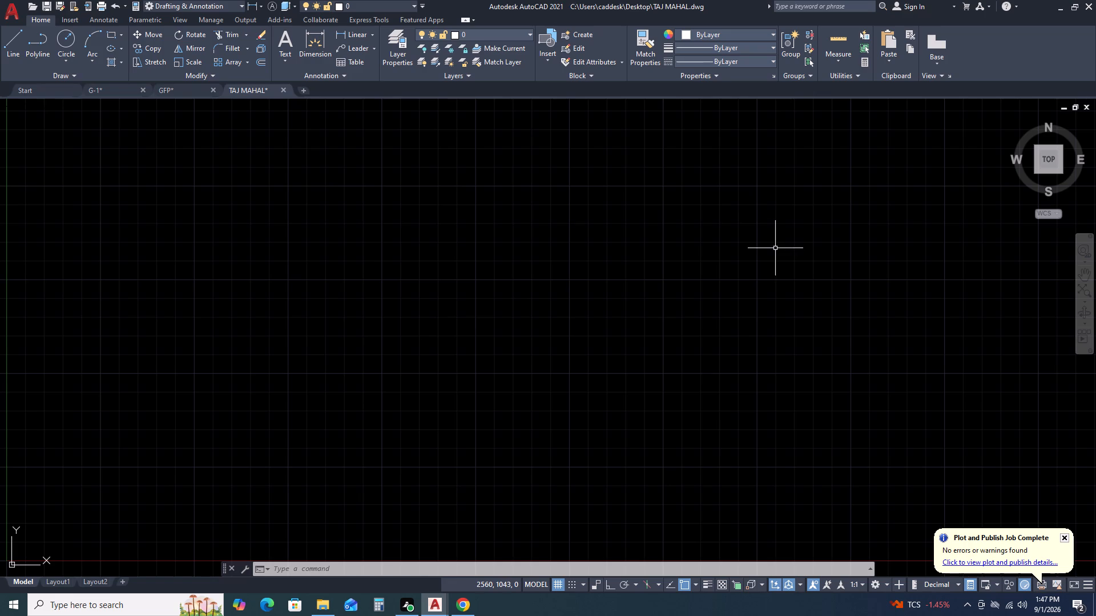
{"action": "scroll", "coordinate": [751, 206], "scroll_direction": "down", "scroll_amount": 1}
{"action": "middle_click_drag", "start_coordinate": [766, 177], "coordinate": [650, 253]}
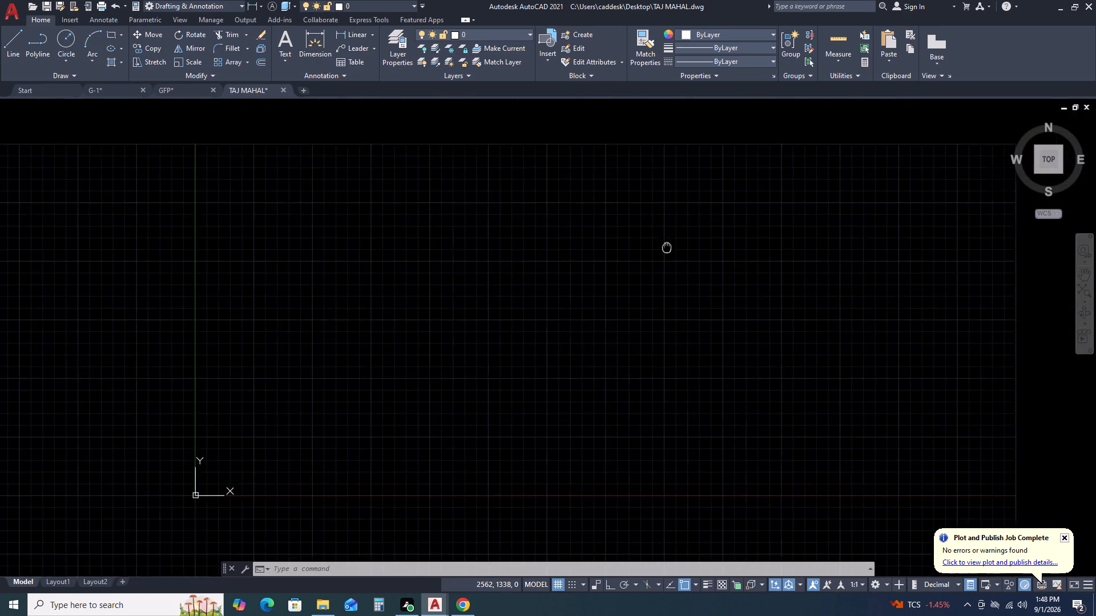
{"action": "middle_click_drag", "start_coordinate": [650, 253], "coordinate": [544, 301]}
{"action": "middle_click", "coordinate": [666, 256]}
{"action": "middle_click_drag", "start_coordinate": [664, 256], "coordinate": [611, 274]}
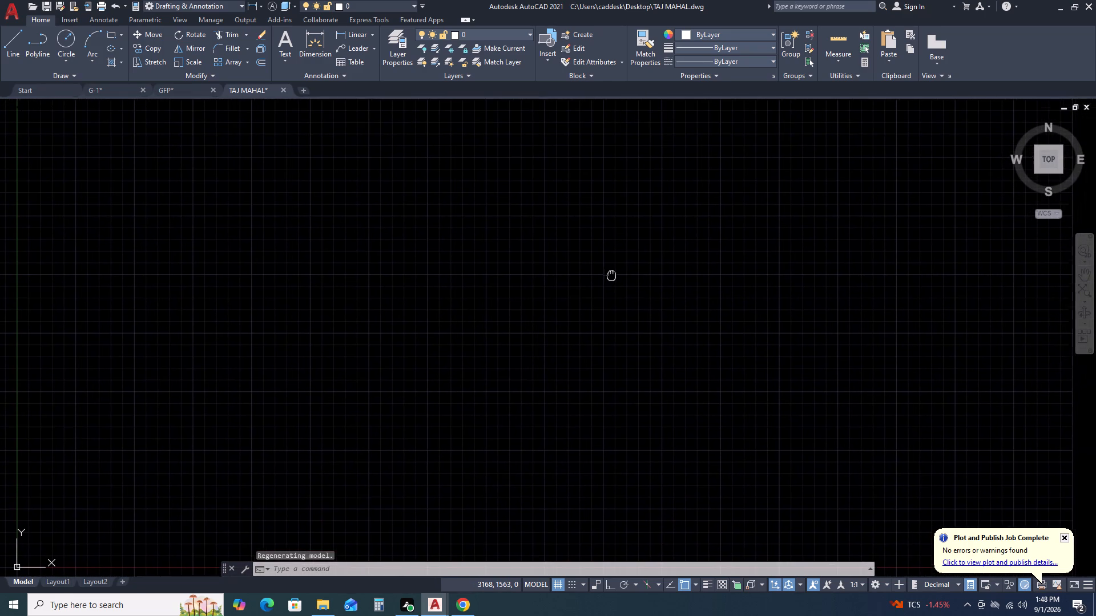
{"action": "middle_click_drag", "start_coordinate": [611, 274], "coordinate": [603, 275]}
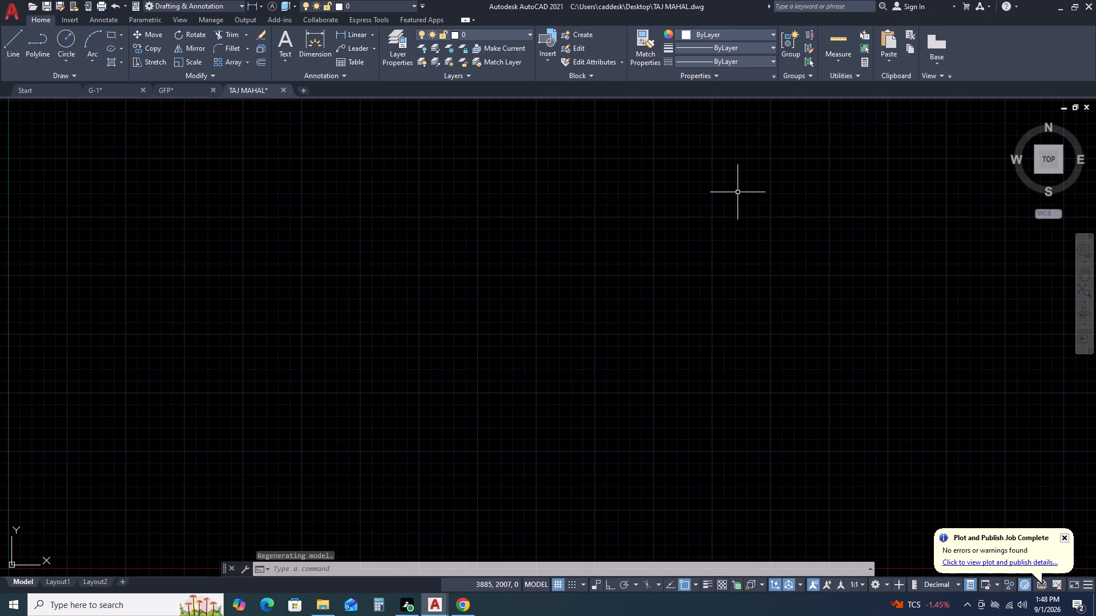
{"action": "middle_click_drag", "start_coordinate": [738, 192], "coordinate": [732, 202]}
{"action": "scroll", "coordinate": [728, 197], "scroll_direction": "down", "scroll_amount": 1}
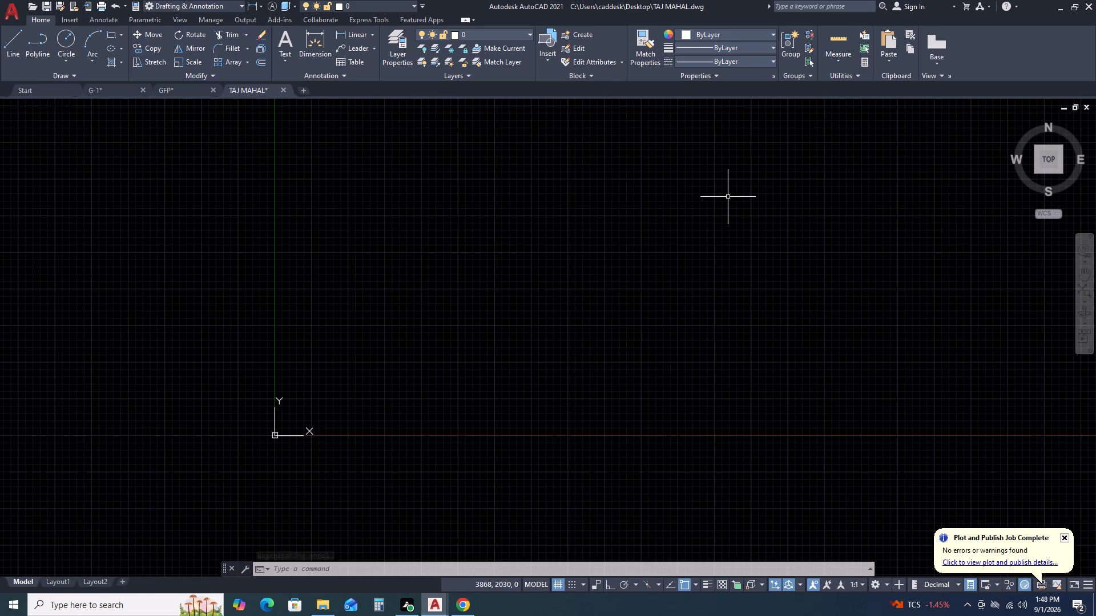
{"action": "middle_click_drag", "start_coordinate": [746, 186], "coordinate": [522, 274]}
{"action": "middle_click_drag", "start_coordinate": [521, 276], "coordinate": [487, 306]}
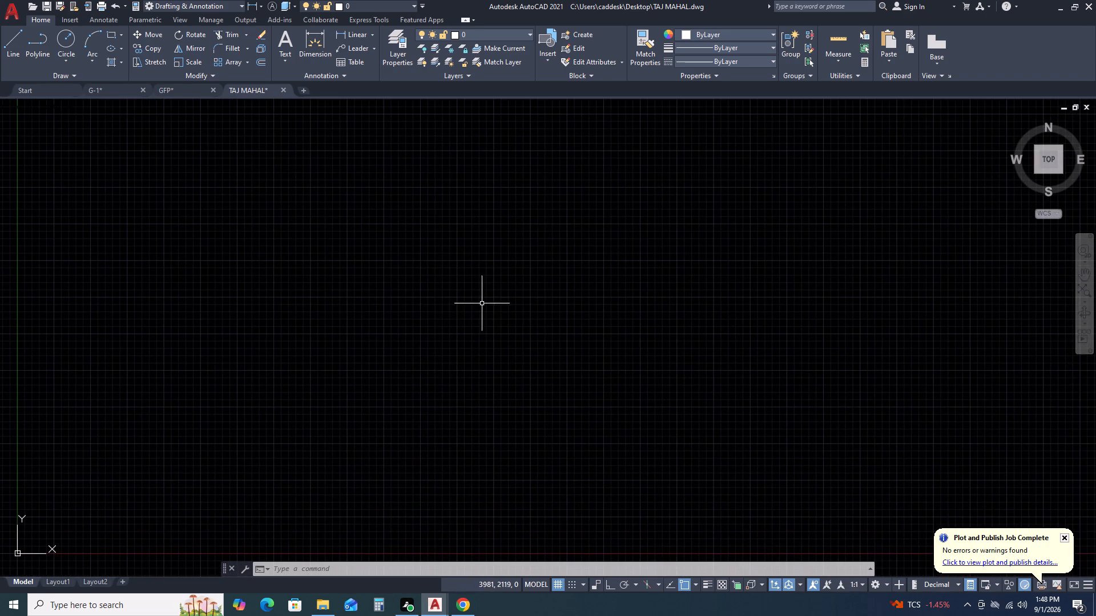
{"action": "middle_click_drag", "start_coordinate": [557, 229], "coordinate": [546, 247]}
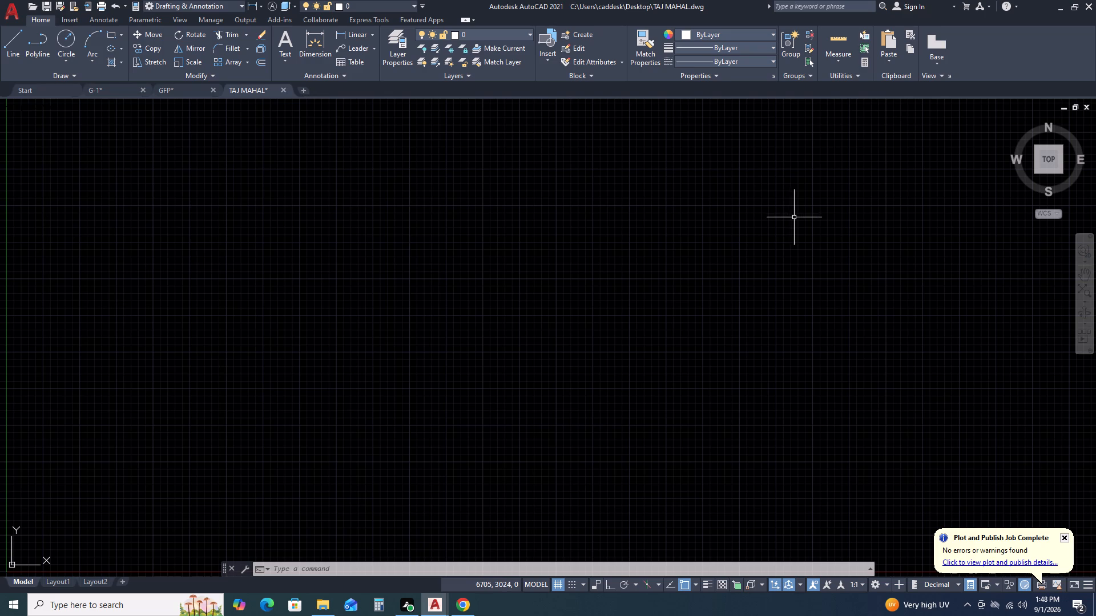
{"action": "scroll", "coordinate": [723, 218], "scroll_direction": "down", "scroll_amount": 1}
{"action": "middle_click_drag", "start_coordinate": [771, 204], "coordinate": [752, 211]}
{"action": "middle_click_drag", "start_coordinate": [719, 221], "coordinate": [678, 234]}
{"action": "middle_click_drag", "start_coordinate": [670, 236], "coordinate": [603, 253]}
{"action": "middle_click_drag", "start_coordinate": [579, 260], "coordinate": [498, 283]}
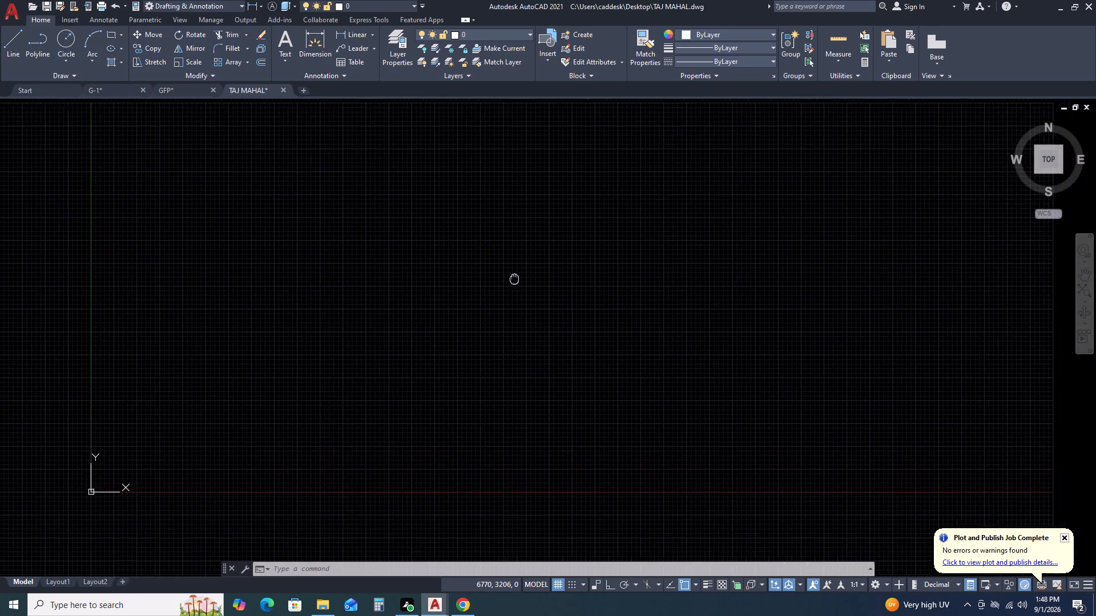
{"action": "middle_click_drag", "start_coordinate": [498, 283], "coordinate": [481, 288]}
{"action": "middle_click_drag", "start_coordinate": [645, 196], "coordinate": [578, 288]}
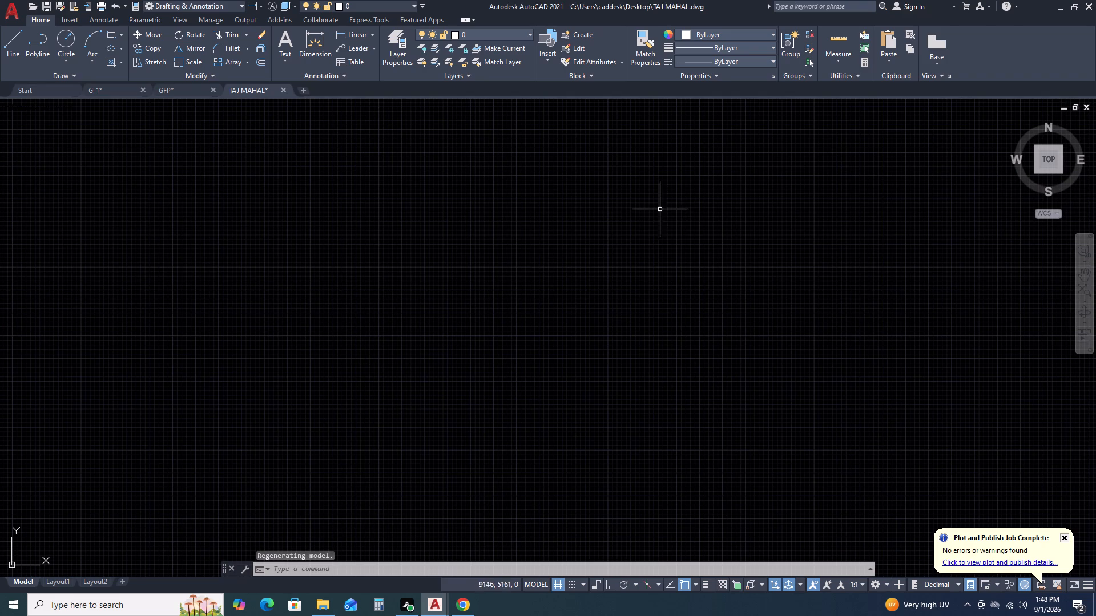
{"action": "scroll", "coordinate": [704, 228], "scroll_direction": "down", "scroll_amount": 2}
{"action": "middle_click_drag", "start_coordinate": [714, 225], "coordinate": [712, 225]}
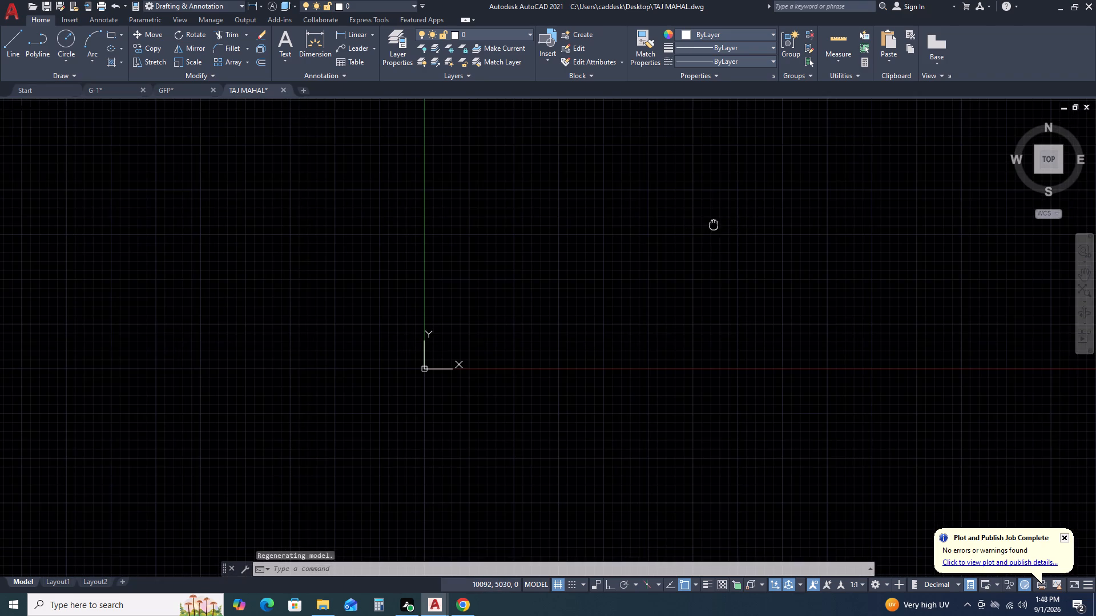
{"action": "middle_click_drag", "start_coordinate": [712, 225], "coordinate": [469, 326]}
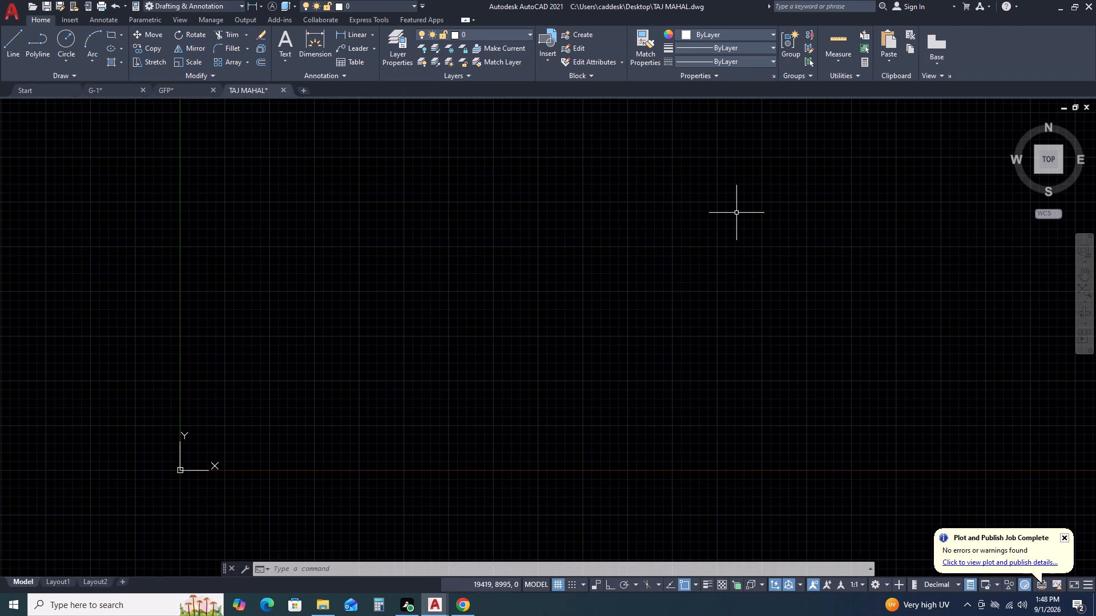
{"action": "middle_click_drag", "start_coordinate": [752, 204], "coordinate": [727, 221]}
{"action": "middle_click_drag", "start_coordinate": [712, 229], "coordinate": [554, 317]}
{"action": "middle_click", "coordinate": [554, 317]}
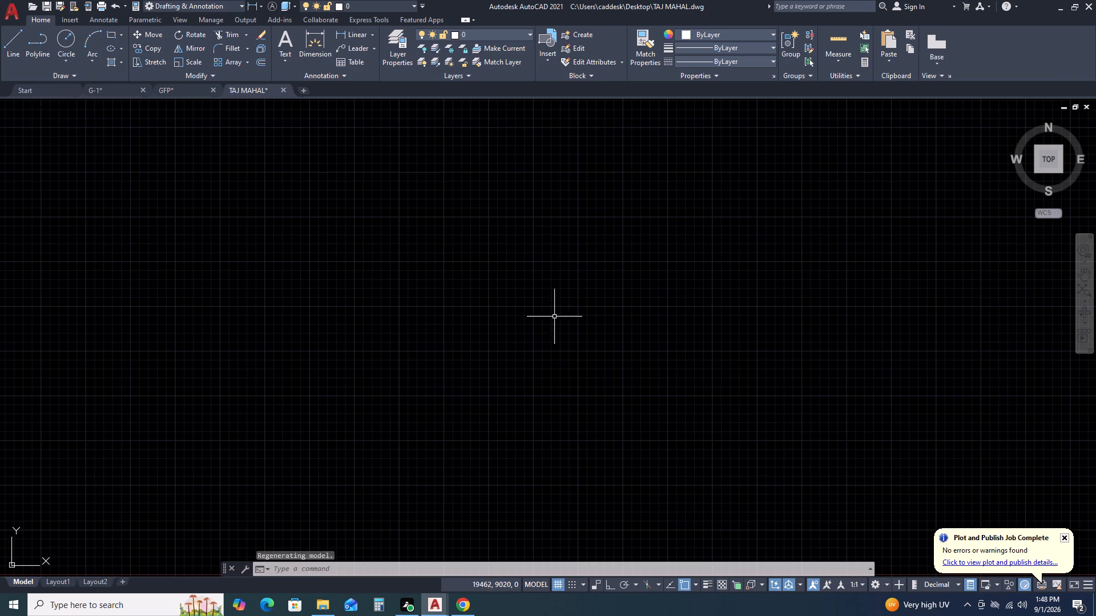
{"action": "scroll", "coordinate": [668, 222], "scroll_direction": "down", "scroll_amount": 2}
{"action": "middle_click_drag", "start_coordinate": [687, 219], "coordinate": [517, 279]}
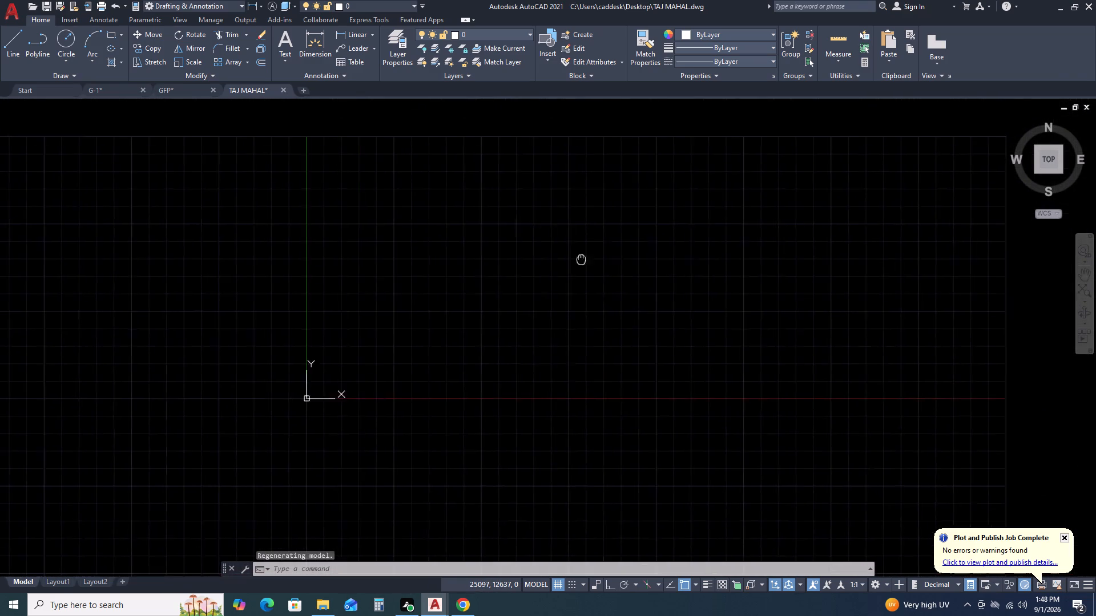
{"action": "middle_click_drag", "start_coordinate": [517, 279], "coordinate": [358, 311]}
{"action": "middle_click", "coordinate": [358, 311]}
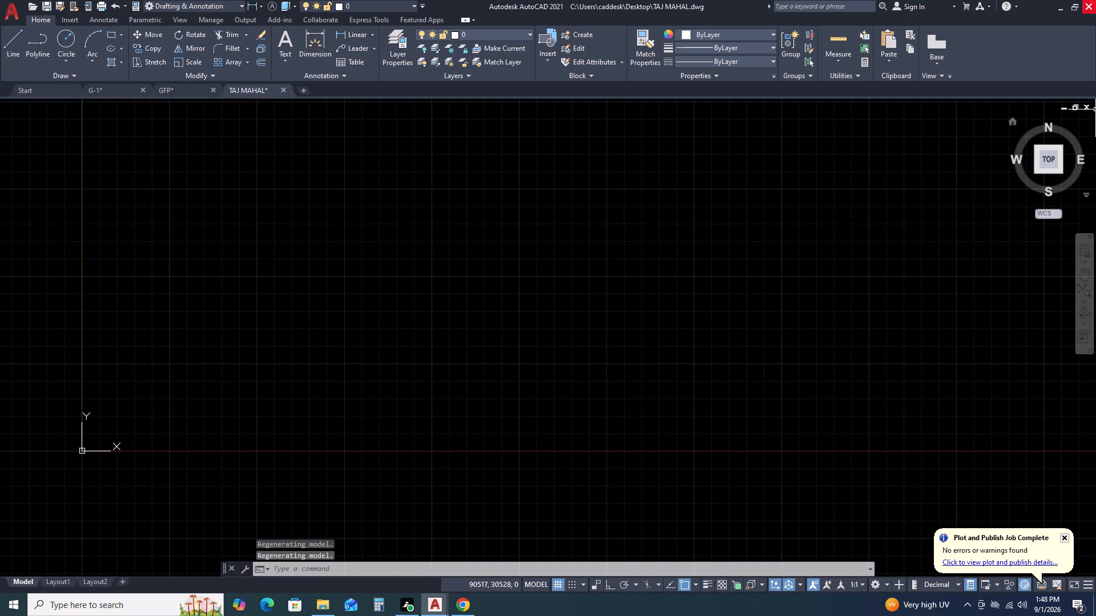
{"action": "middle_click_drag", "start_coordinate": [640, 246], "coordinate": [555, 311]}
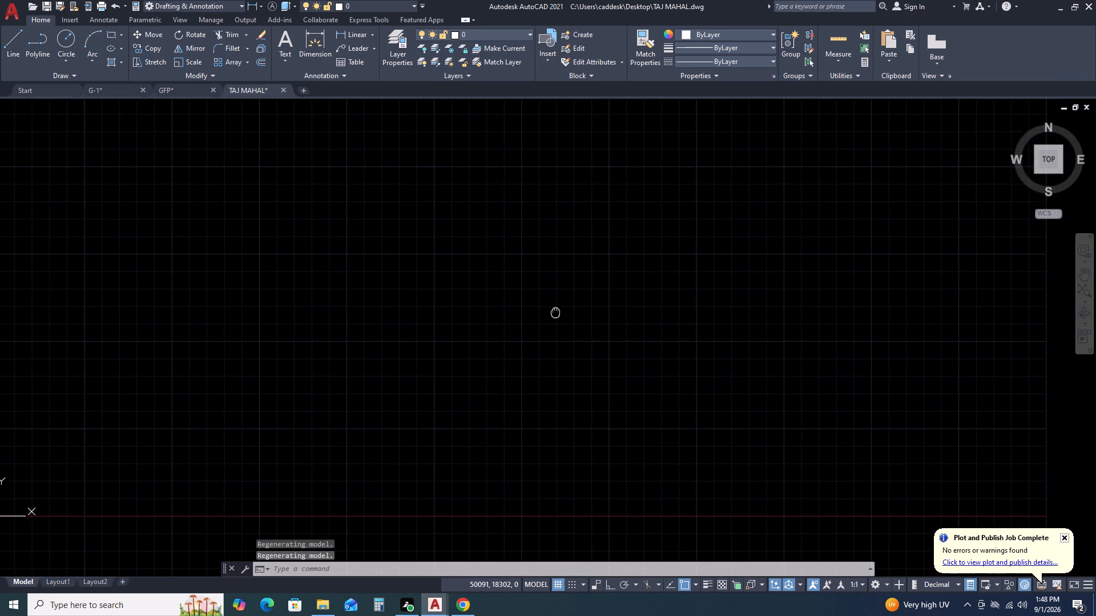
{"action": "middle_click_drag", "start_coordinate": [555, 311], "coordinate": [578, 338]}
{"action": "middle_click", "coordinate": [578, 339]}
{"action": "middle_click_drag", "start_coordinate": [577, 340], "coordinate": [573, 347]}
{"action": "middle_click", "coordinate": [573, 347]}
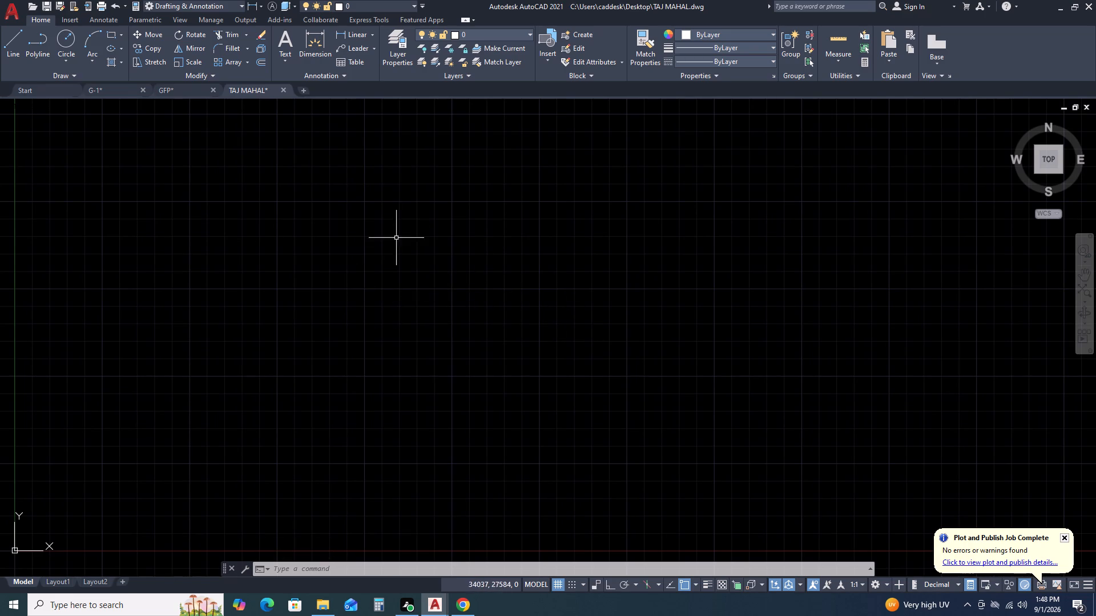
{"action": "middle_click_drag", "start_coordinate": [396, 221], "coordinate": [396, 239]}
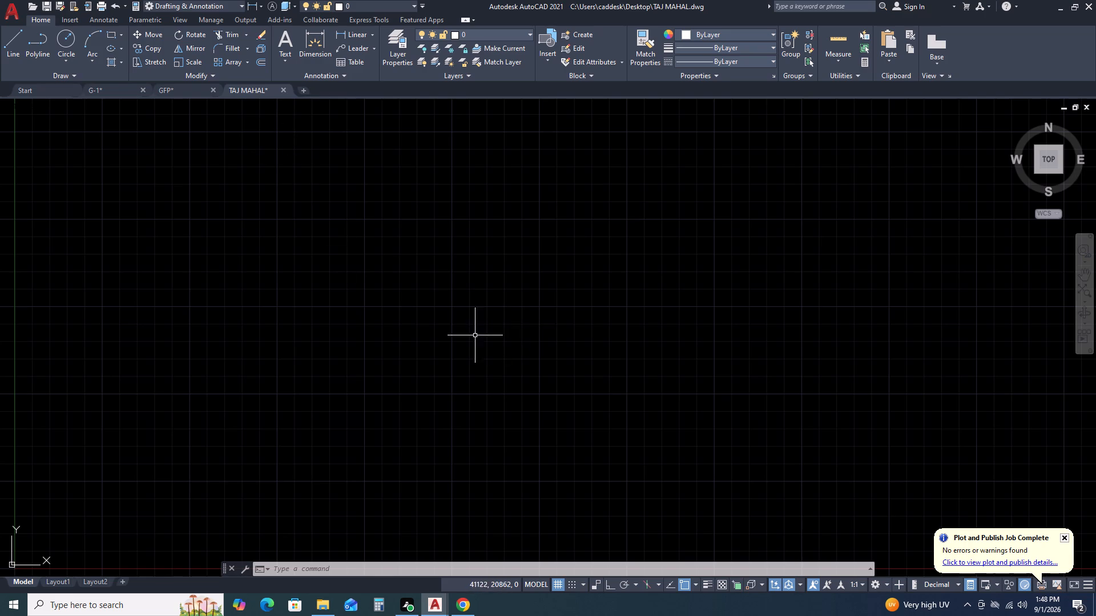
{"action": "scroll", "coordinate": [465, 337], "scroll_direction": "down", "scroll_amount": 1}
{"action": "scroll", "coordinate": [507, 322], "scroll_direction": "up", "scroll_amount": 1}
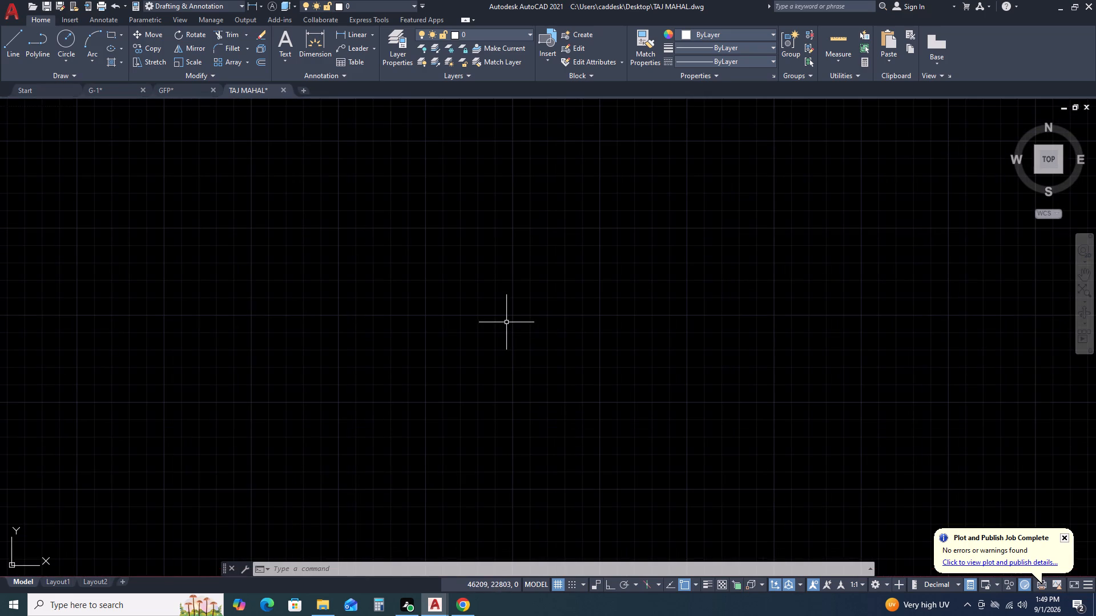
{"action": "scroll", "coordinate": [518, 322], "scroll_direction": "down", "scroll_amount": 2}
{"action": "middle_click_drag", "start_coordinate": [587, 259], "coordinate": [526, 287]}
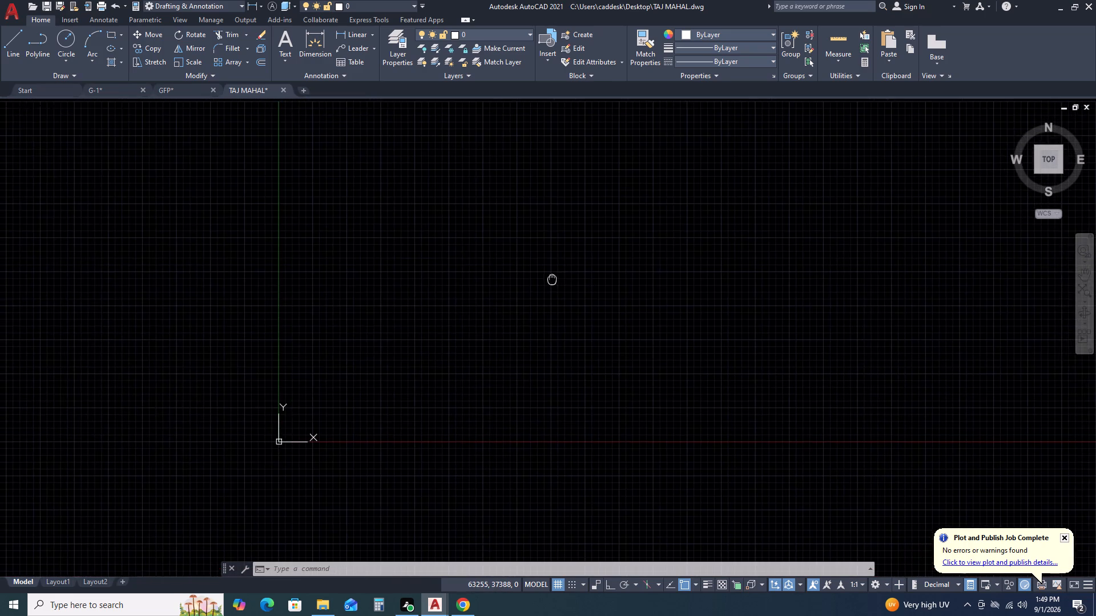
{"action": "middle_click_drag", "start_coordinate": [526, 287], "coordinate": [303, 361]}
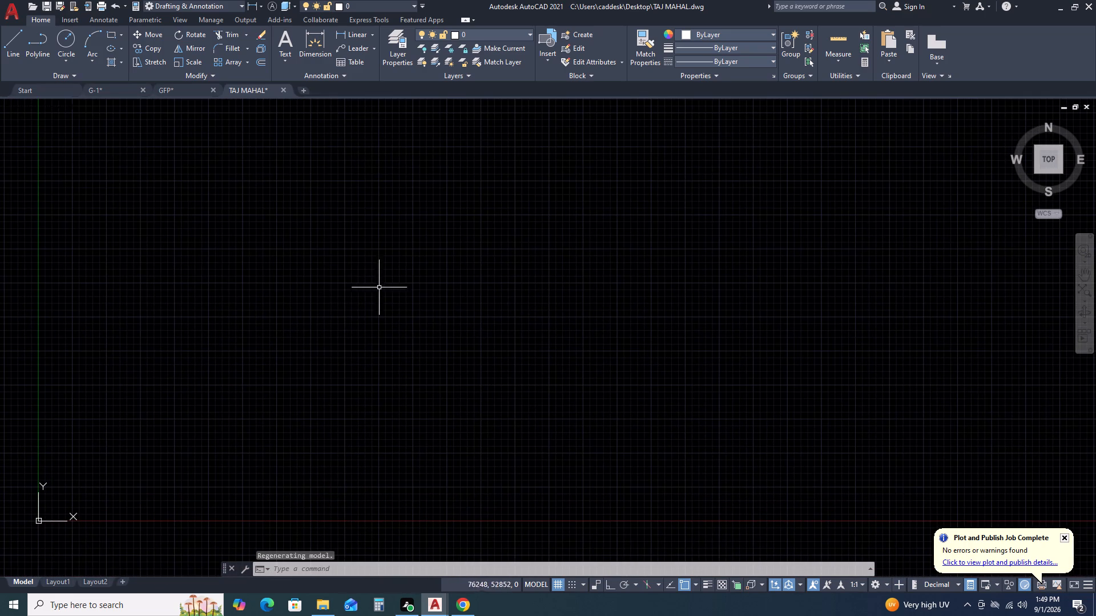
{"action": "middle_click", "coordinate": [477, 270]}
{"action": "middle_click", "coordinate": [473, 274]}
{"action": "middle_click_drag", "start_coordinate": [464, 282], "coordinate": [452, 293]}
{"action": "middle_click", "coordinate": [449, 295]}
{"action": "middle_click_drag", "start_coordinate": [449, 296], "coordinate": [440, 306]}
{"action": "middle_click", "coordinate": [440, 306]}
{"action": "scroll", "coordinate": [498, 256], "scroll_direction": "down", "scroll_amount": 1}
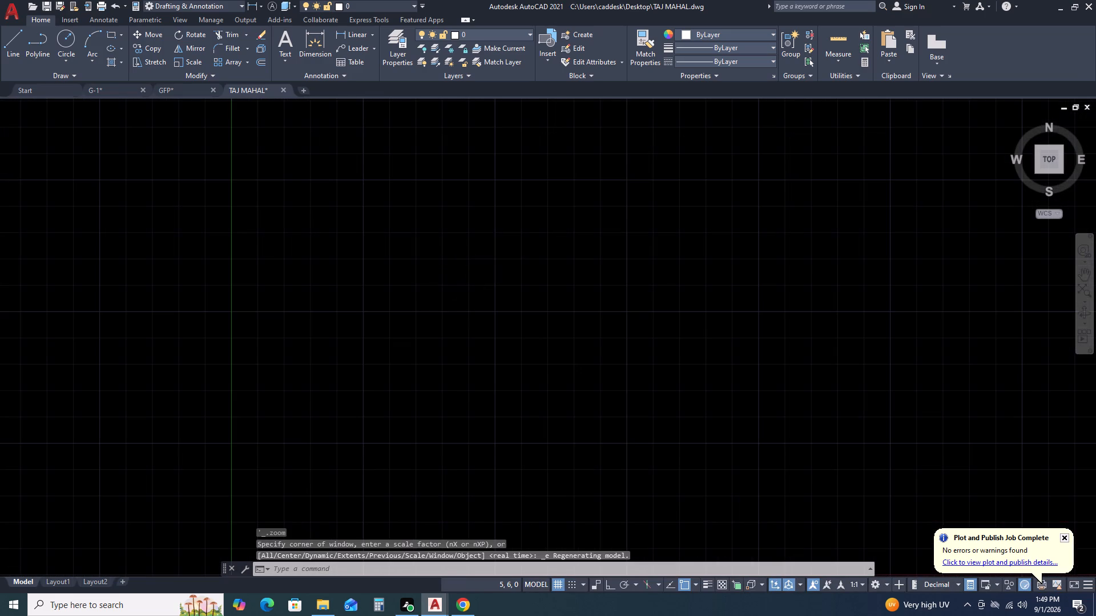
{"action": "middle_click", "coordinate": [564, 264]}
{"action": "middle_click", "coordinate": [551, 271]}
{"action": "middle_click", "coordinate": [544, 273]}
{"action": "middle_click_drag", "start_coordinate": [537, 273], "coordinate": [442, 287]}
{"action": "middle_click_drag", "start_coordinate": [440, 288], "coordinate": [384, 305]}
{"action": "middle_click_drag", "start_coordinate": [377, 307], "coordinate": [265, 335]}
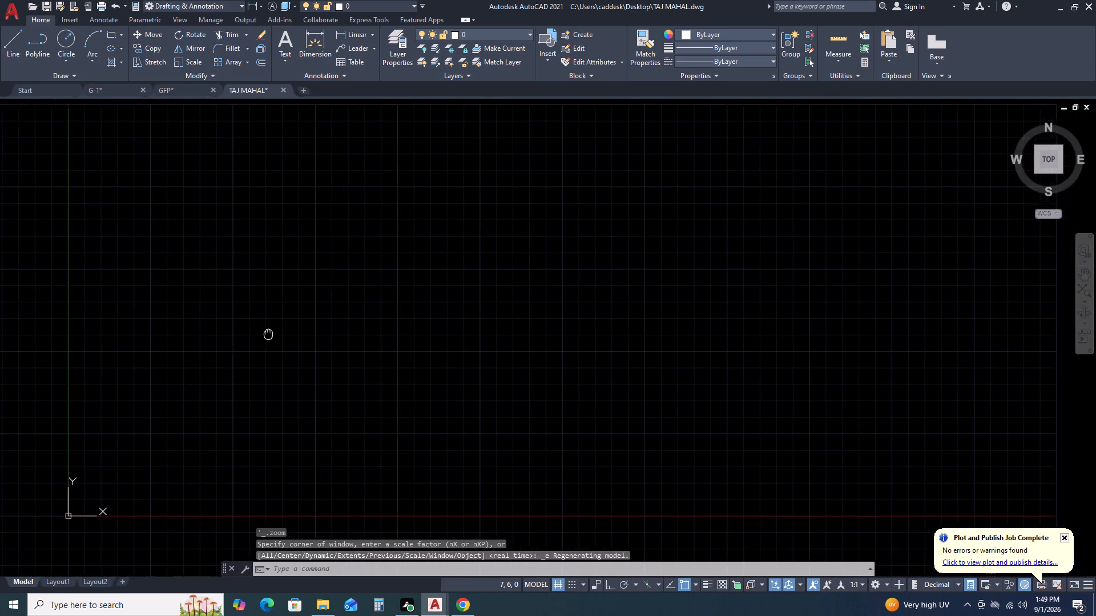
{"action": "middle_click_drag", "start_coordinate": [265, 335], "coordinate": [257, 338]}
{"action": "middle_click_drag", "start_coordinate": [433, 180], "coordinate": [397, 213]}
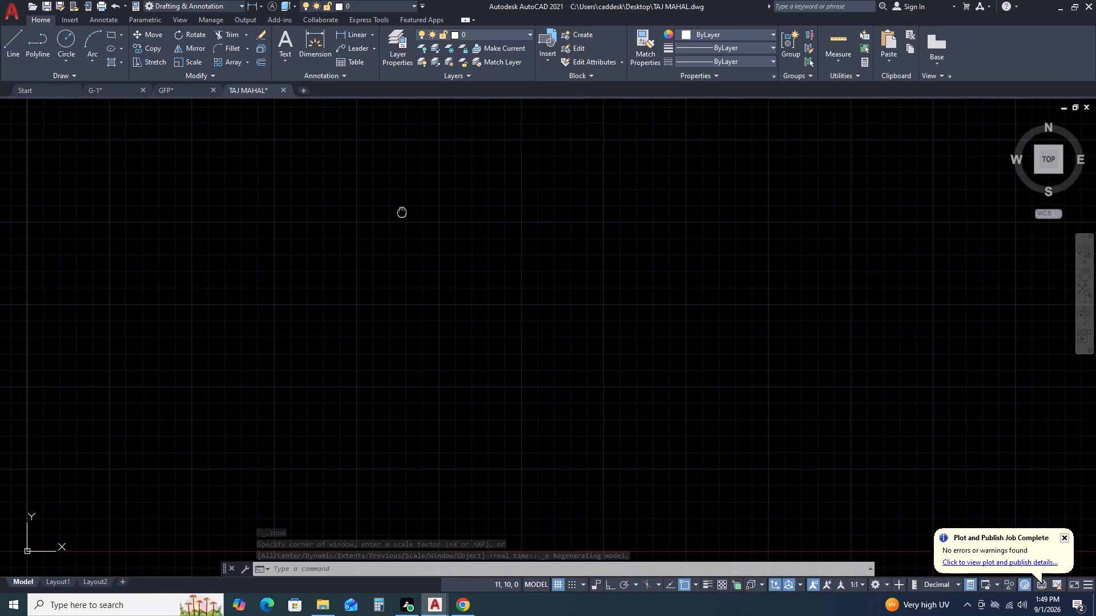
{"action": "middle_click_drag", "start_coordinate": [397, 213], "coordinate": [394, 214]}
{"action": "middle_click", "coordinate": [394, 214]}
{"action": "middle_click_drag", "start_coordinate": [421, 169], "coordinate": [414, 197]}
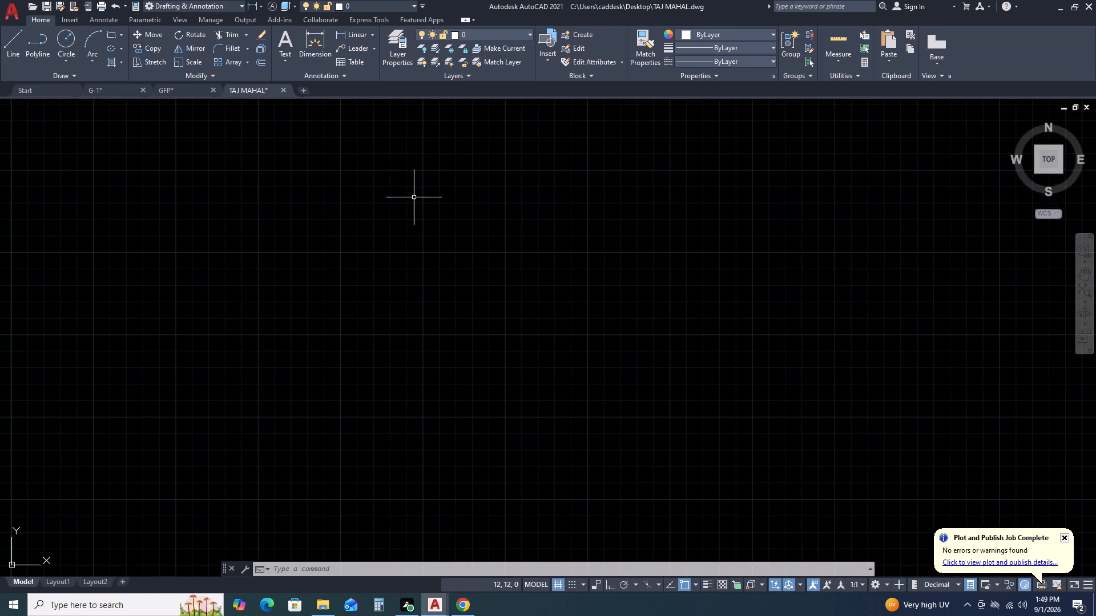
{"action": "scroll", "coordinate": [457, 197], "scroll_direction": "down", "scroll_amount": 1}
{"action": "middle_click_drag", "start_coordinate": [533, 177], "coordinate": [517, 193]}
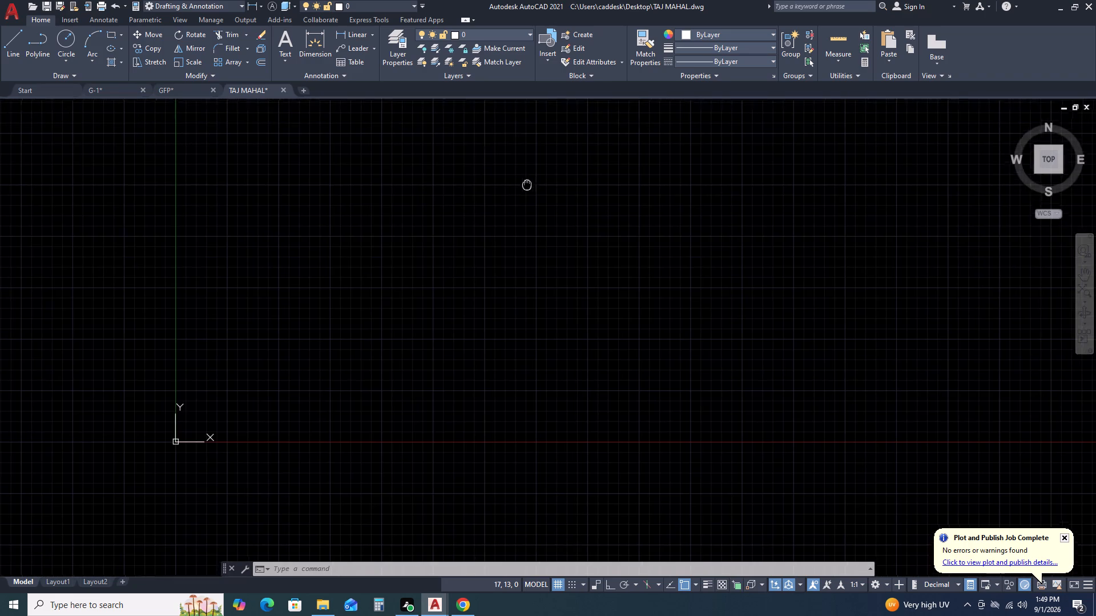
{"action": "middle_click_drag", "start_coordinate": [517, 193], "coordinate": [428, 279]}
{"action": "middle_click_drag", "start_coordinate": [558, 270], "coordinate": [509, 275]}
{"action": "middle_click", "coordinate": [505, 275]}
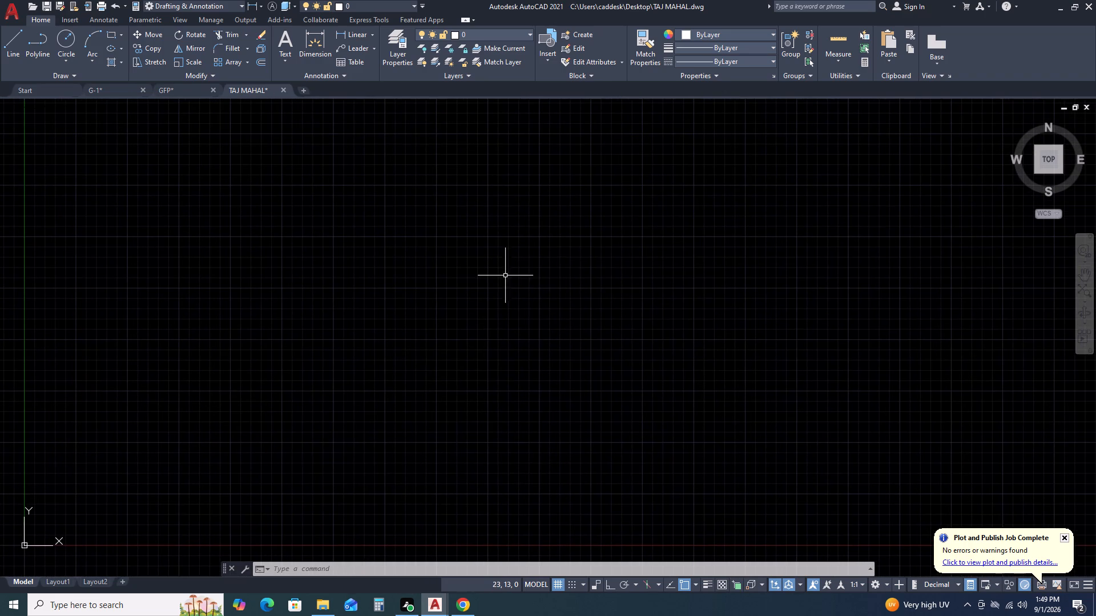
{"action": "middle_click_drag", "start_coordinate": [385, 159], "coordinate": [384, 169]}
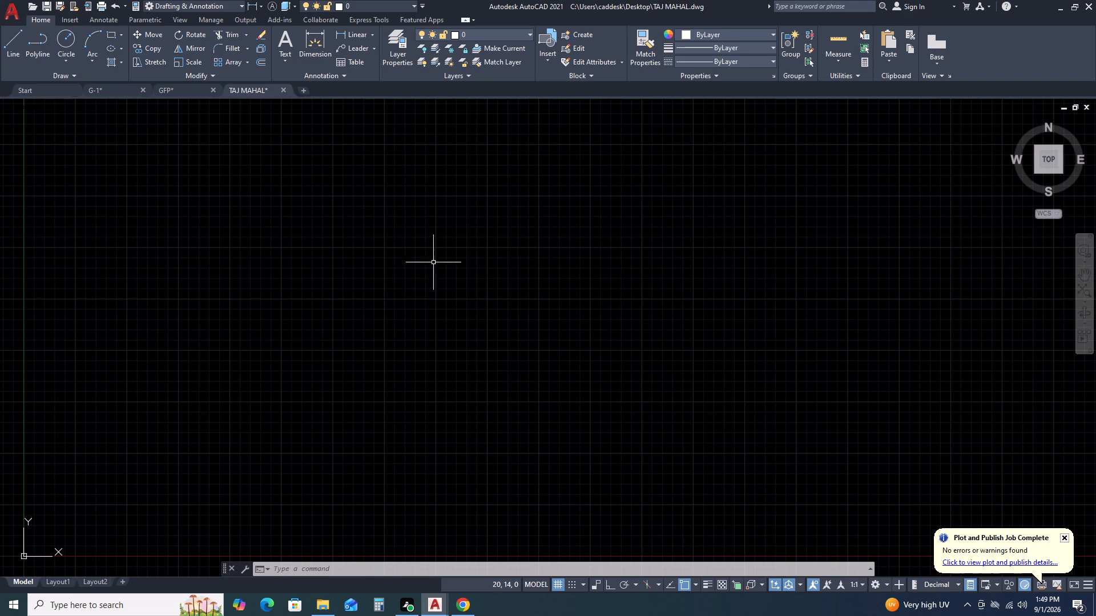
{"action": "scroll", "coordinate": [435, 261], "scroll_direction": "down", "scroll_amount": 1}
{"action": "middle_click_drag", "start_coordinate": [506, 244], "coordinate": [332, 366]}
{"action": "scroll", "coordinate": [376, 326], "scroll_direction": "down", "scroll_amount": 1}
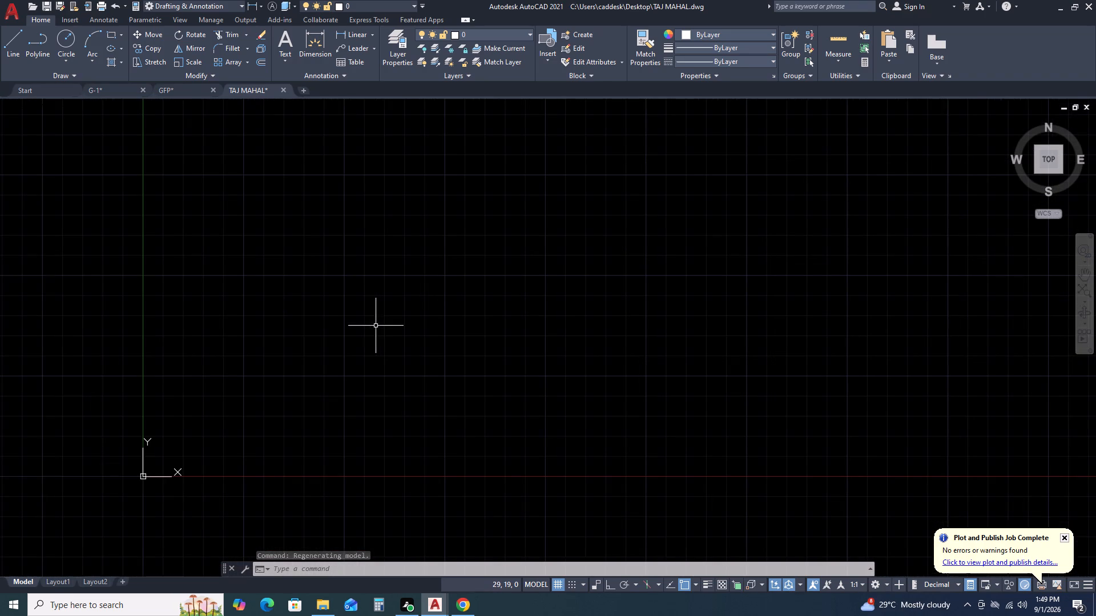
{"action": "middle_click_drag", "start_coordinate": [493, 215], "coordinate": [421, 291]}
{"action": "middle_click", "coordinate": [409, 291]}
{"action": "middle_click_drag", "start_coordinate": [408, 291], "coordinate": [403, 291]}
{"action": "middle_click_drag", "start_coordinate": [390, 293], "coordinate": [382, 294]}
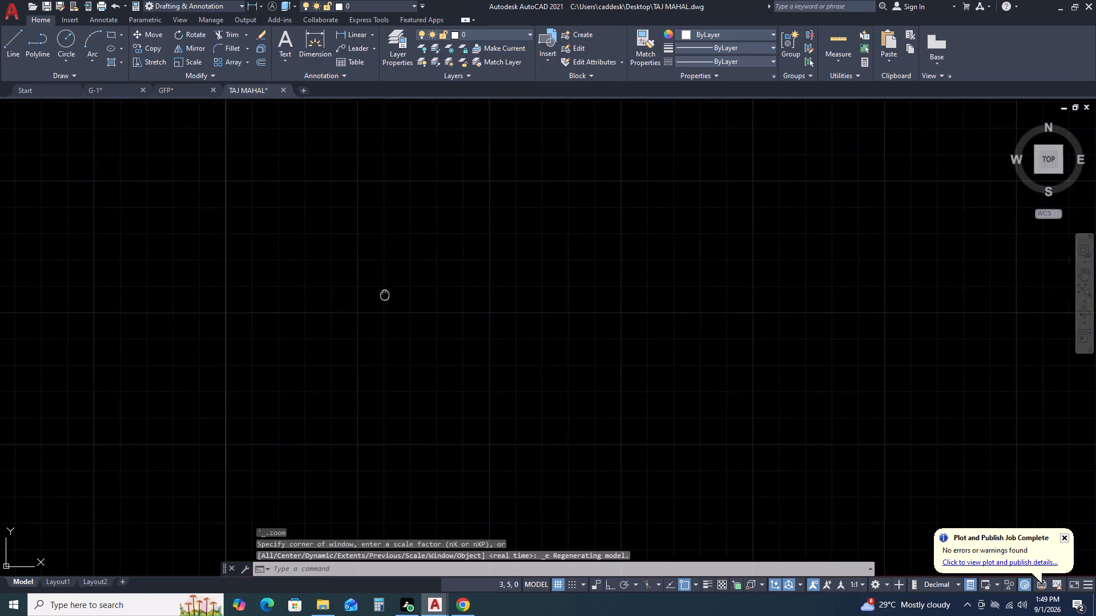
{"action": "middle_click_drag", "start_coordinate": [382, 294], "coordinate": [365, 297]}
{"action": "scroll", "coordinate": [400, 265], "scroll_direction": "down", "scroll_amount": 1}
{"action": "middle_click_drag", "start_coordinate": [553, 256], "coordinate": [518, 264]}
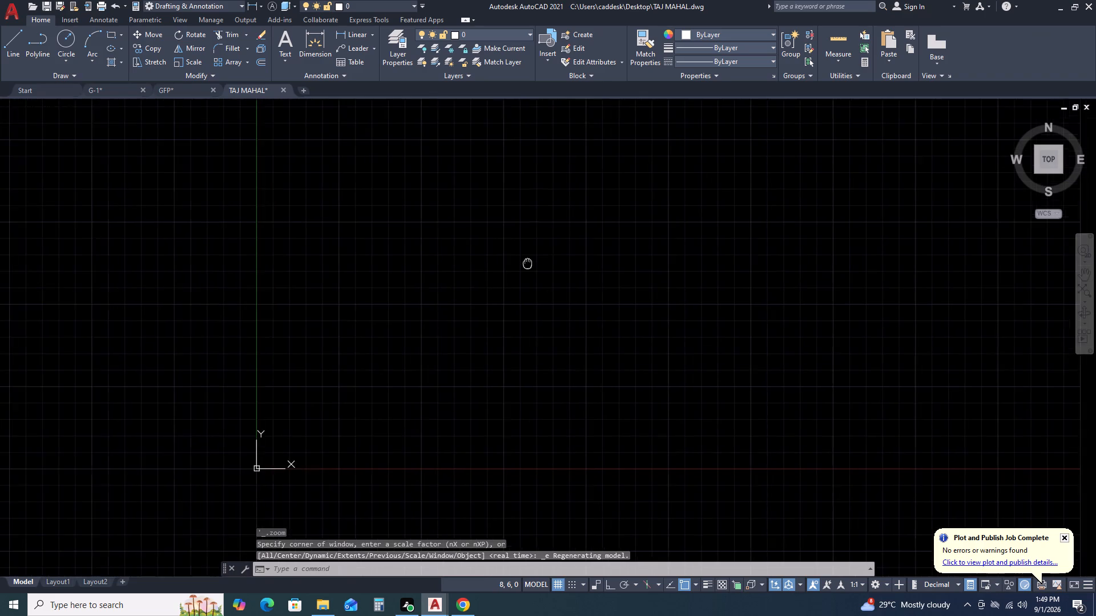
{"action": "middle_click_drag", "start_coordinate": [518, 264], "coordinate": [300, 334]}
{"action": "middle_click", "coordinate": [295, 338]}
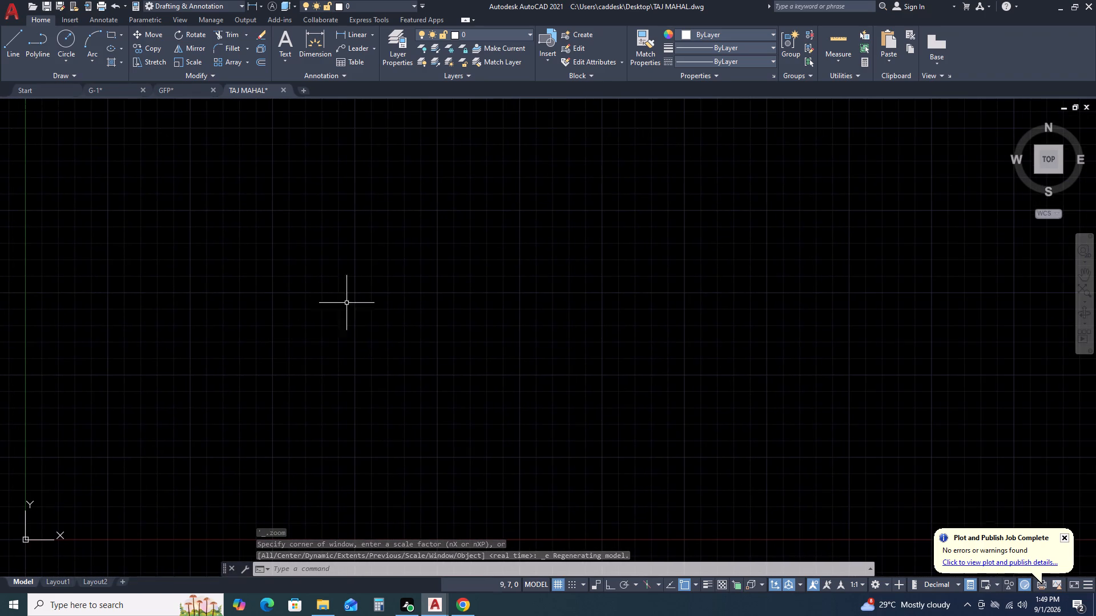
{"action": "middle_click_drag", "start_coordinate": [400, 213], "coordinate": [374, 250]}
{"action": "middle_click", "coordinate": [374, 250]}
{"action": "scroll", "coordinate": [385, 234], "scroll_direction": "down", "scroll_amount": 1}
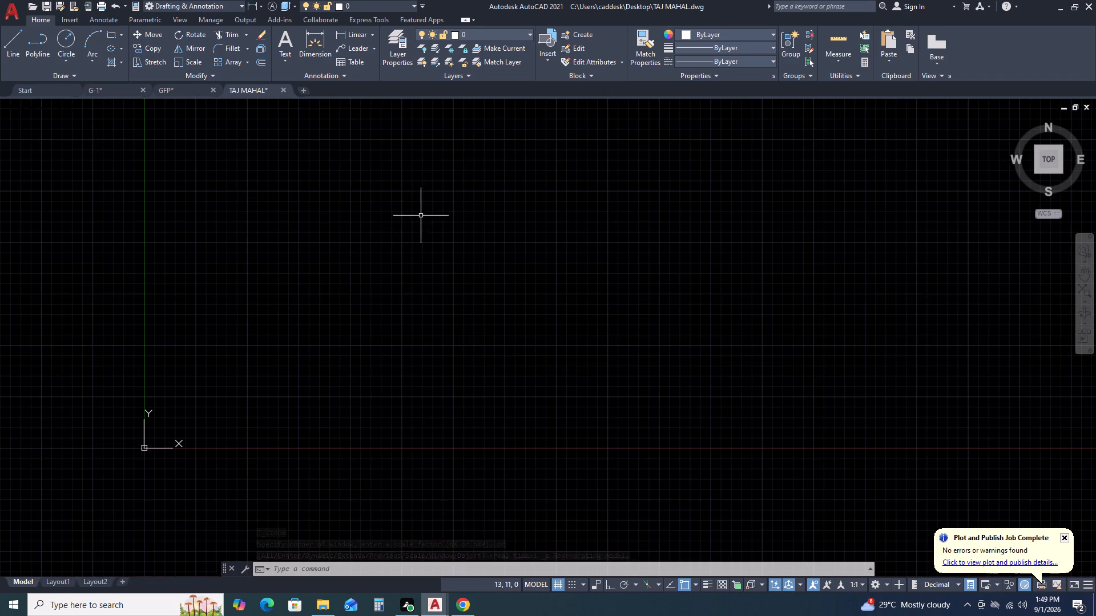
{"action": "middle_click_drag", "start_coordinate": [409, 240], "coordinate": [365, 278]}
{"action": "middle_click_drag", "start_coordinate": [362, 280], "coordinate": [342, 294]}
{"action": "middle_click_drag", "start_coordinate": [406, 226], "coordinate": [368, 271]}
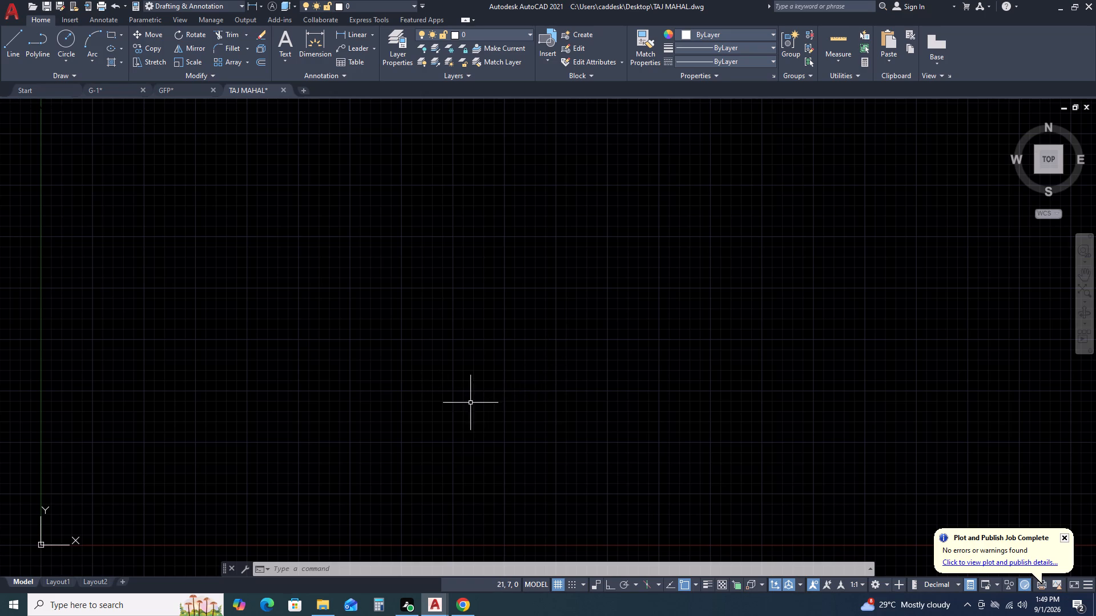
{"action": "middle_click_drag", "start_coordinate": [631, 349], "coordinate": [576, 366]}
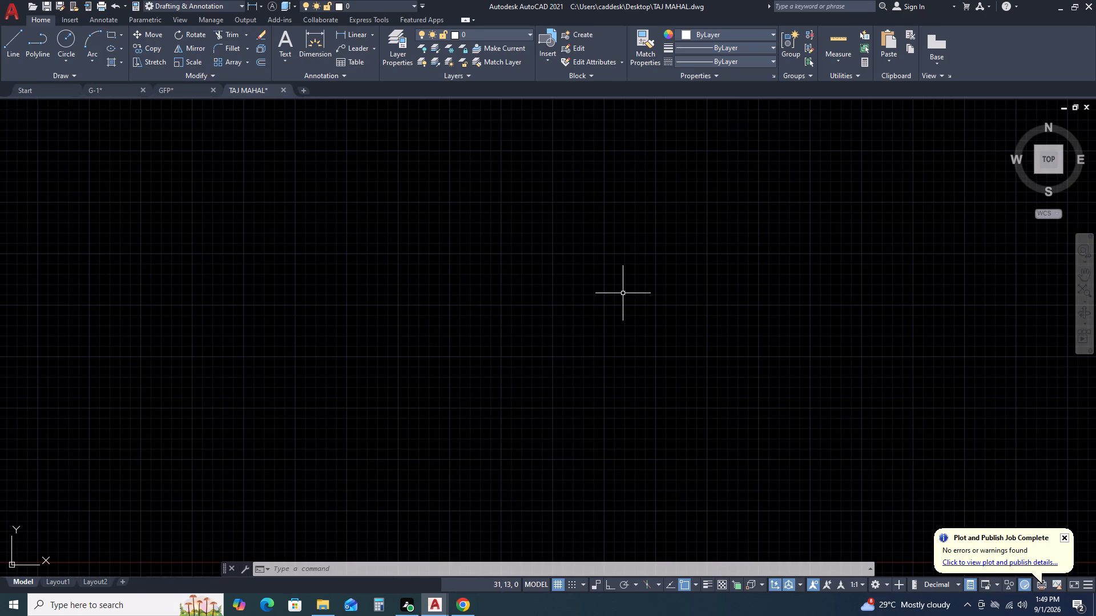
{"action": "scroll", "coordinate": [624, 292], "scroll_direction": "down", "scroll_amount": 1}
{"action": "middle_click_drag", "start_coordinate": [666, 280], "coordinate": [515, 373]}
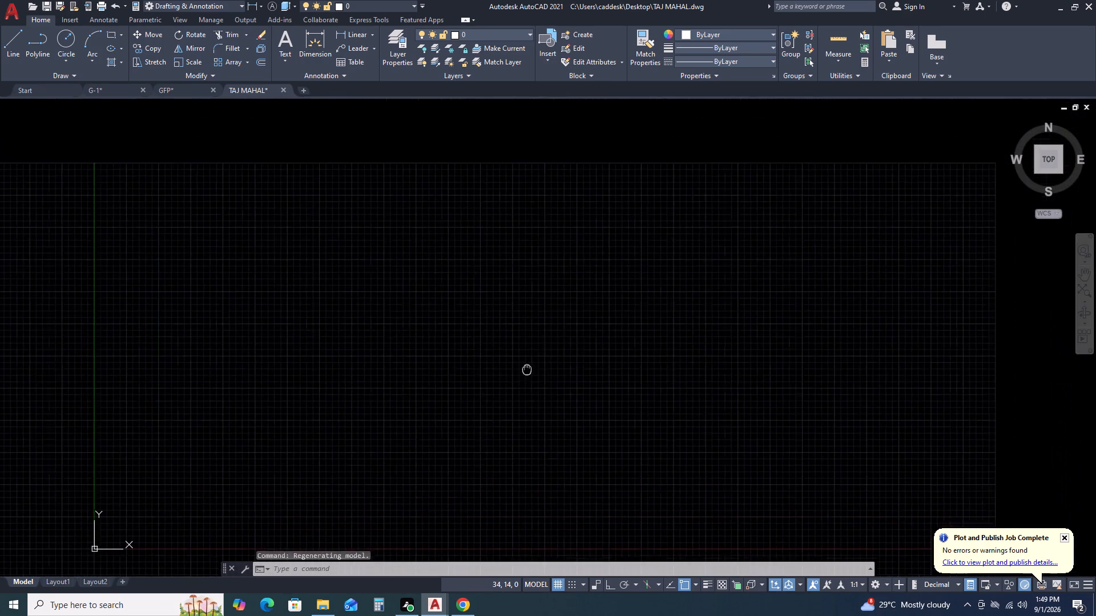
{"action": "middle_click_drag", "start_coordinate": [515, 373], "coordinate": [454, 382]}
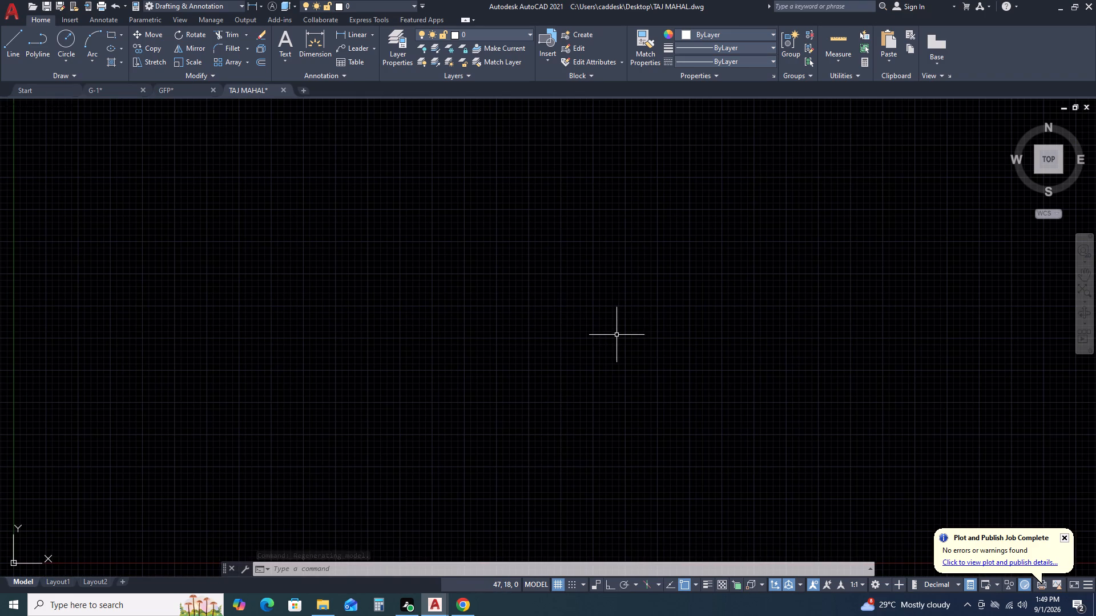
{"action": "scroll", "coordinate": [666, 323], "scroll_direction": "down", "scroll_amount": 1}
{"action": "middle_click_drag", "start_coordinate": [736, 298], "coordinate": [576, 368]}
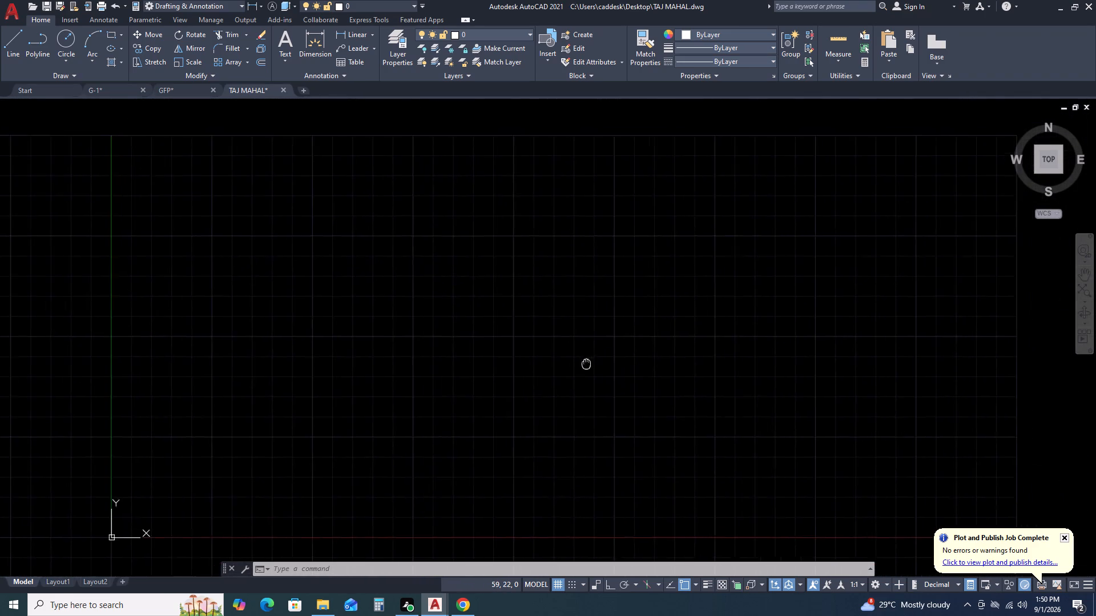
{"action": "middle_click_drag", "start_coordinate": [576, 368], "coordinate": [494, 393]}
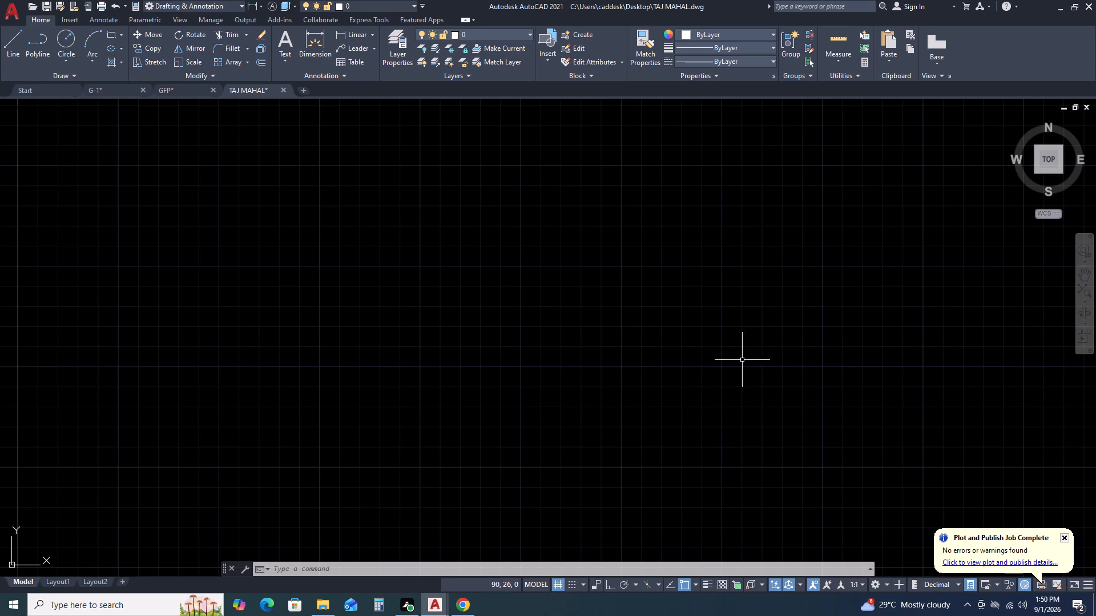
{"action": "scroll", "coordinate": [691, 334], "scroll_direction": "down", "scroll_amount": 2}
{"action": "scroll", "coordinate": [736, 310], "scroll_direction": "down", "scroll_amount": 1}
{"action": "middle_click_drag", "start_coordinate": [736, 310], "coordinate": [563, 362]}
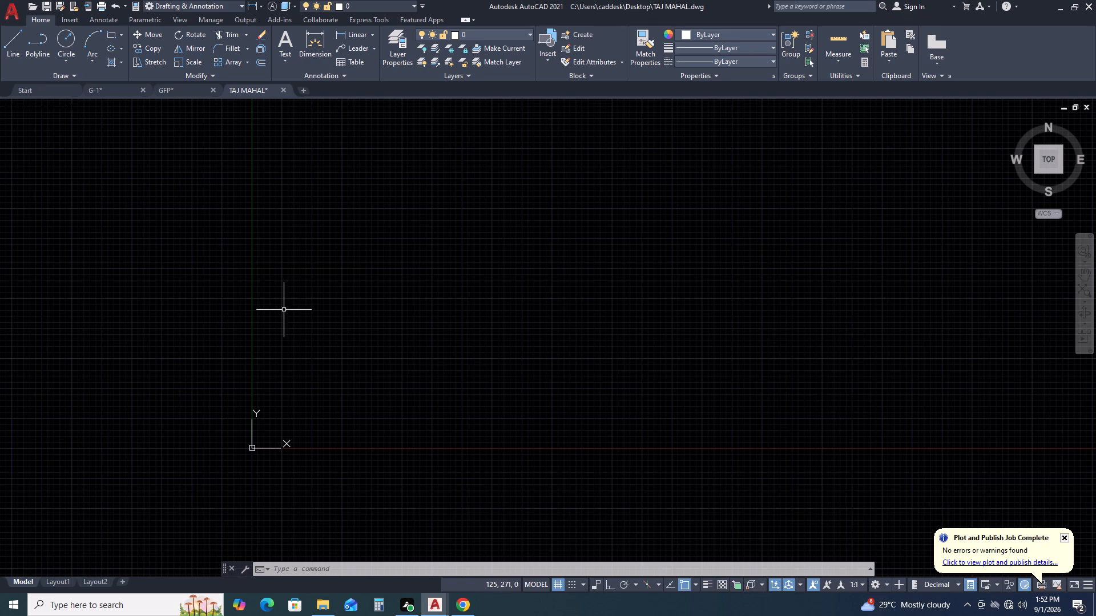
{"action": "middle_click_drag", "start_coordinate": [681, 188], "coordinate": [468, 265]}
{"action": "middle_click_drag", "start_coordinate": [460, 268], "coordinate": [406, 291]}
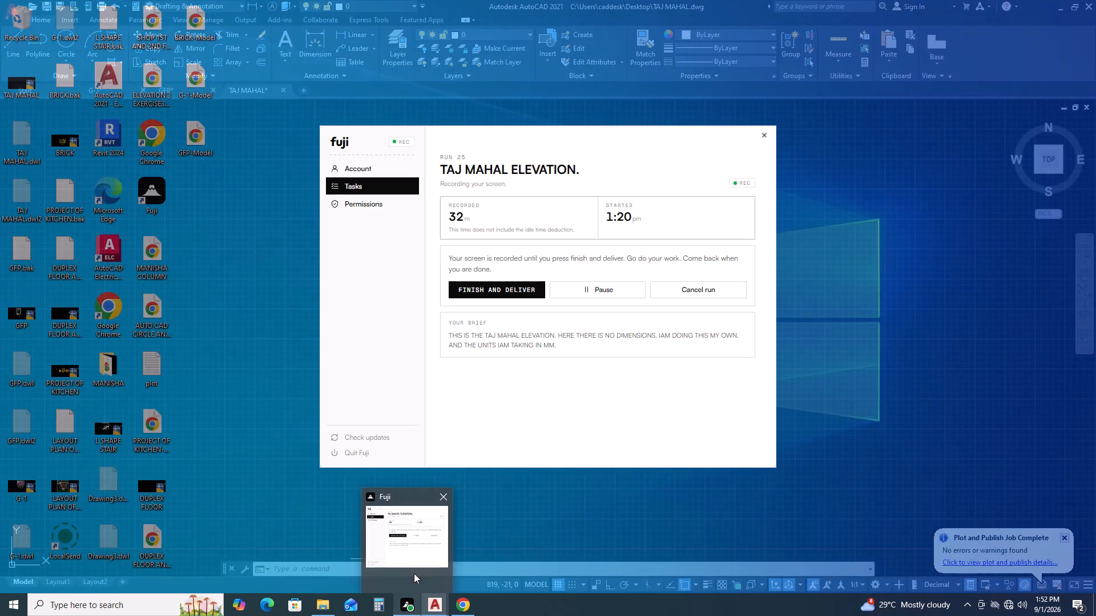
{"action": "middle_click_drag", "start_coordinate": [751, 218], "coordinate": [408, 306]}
Turn on Ortho mode during a trial horizontal polyline, and abandon the polyline without placing its second point.
{"action": "key", "text": "p"}
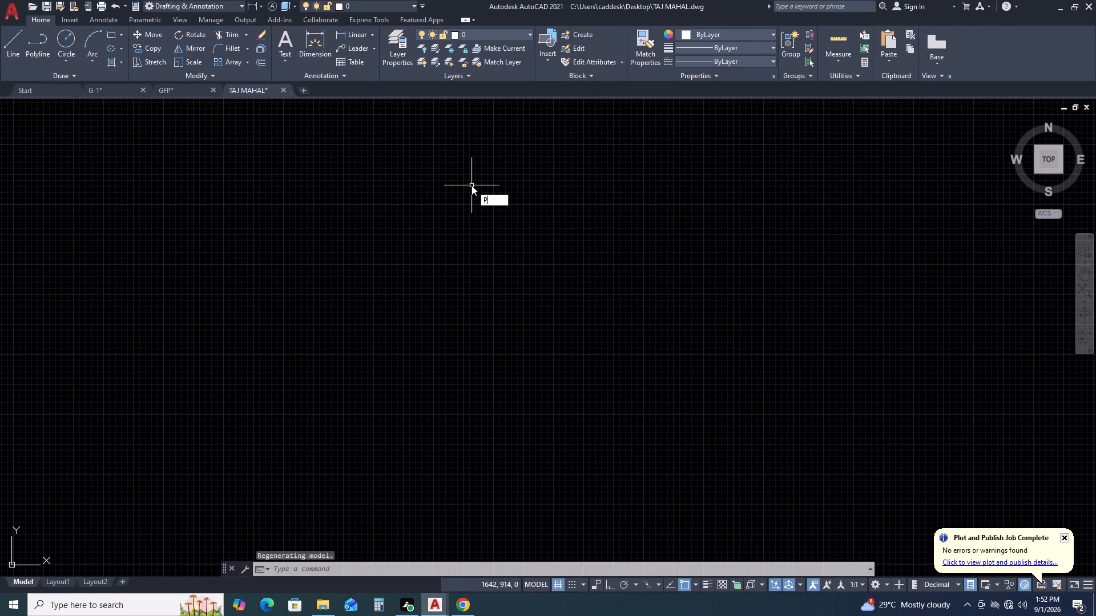
{"action": "key", "text": "l"}
{"action": "key", "text": "space"}
{"action": "left_click_drag", "start_coordinate": [216, 317], "coordinate": [251, 326]}
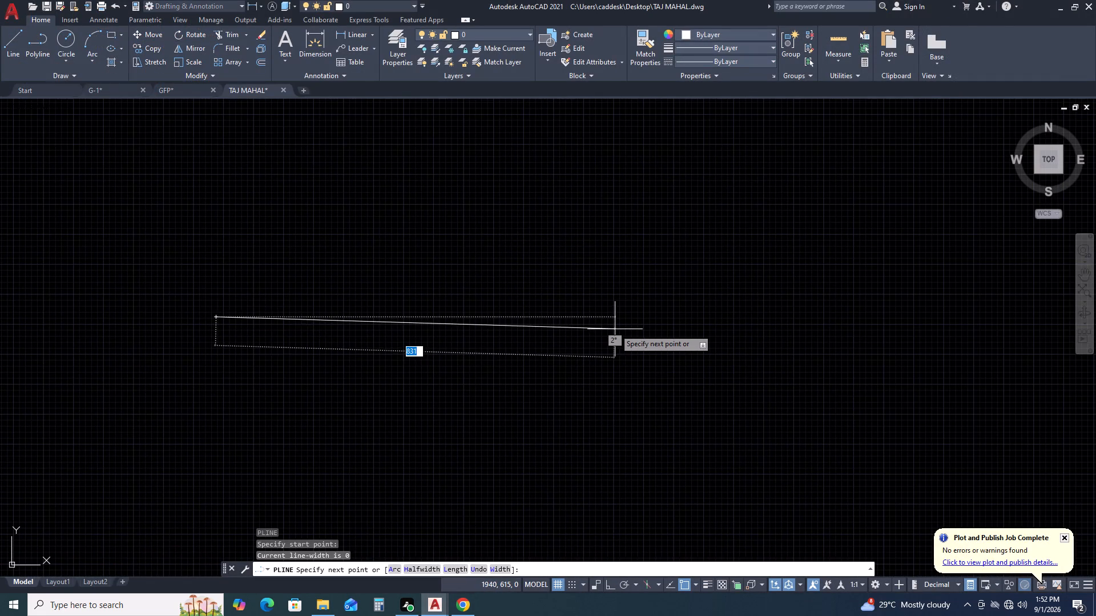
{"action": "key", "text": "F8"}
{"action": "scroll", "coordinate": [677, 316], "scroll_direction": "down", "scroll_amount": 1}
{"action": "middle_click_drag", "start_coordinate": [815, 303], "coordinate": [784, 312]}
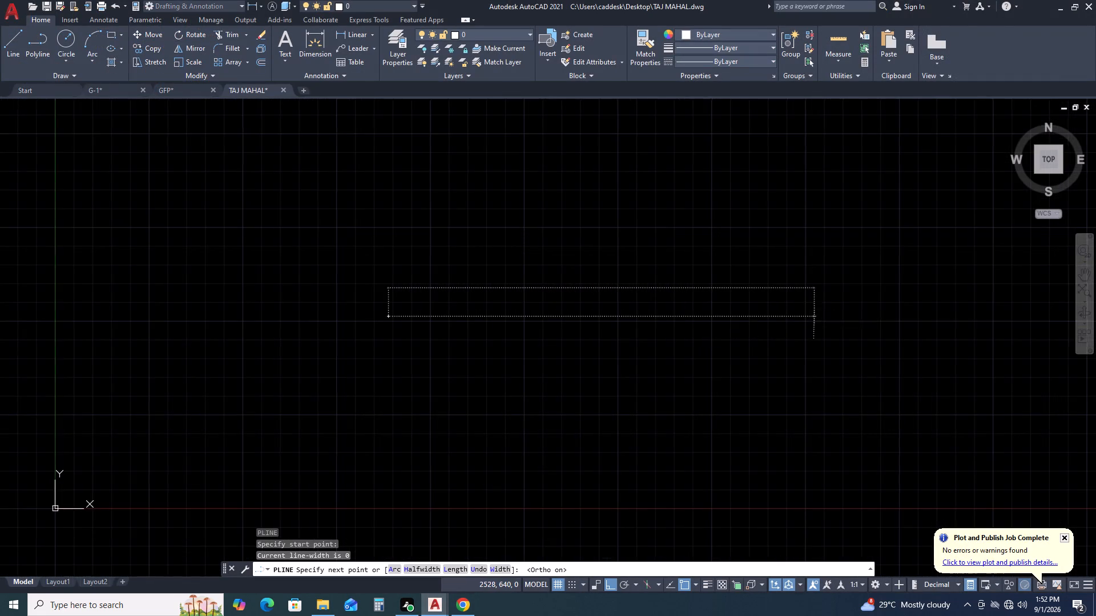
{"action": "middle_click_drag", "start_coordinate": [784, 312], "coordinate": [624, 329]}
{"action": "middle_click", "coordinate": [620, 330]}
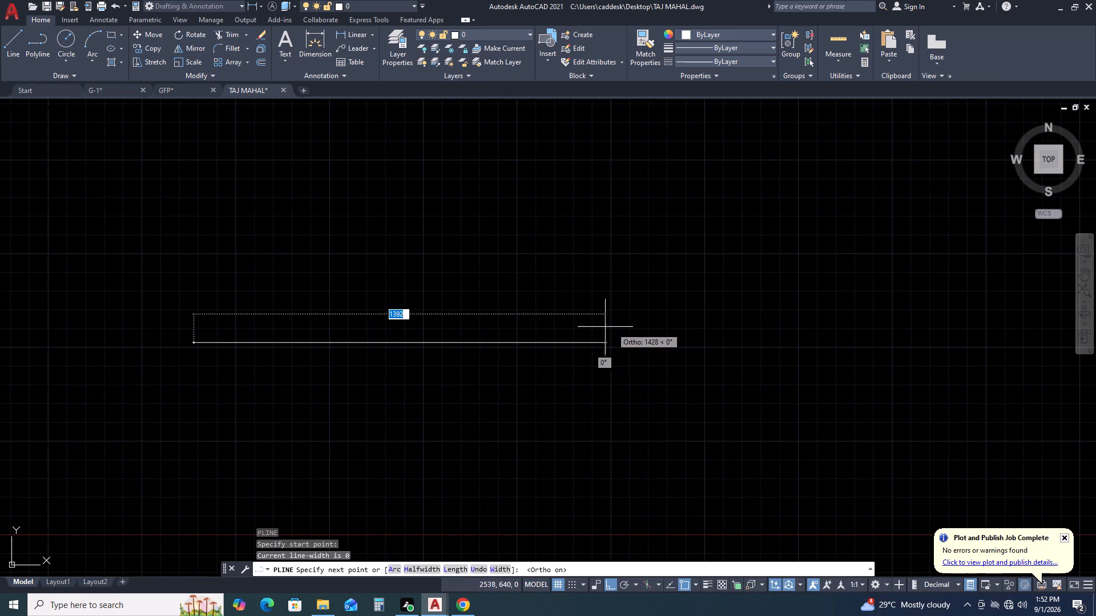
{"action": "key", "text": "Escape"}
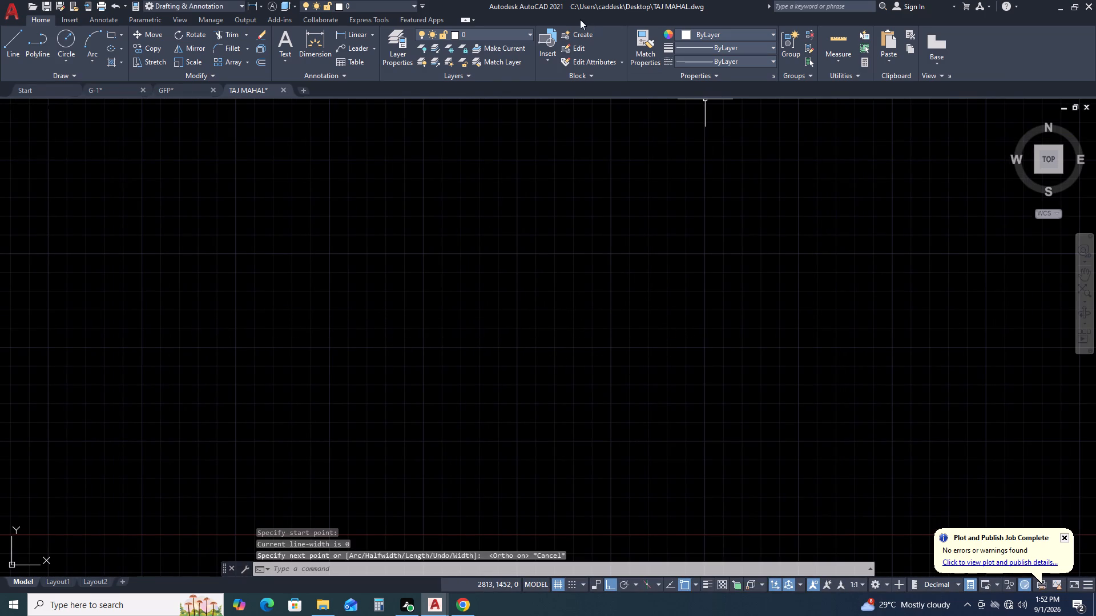
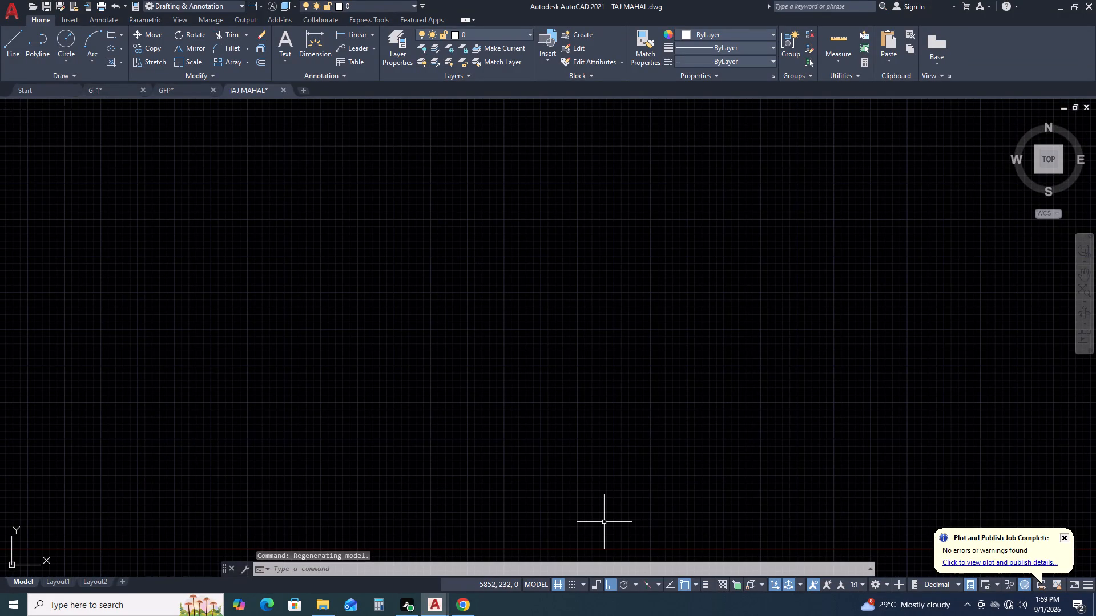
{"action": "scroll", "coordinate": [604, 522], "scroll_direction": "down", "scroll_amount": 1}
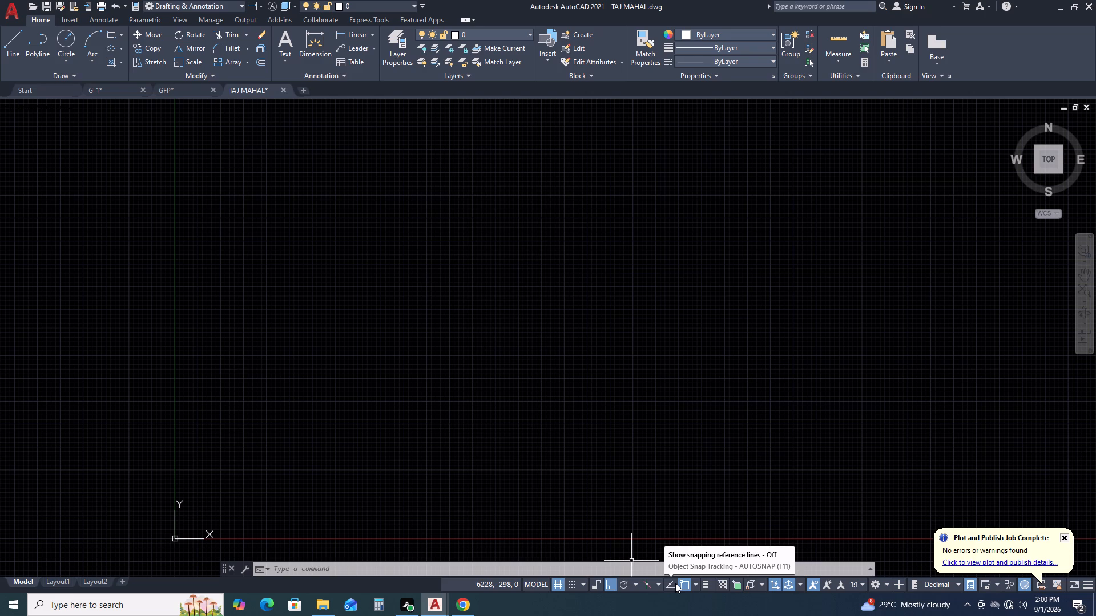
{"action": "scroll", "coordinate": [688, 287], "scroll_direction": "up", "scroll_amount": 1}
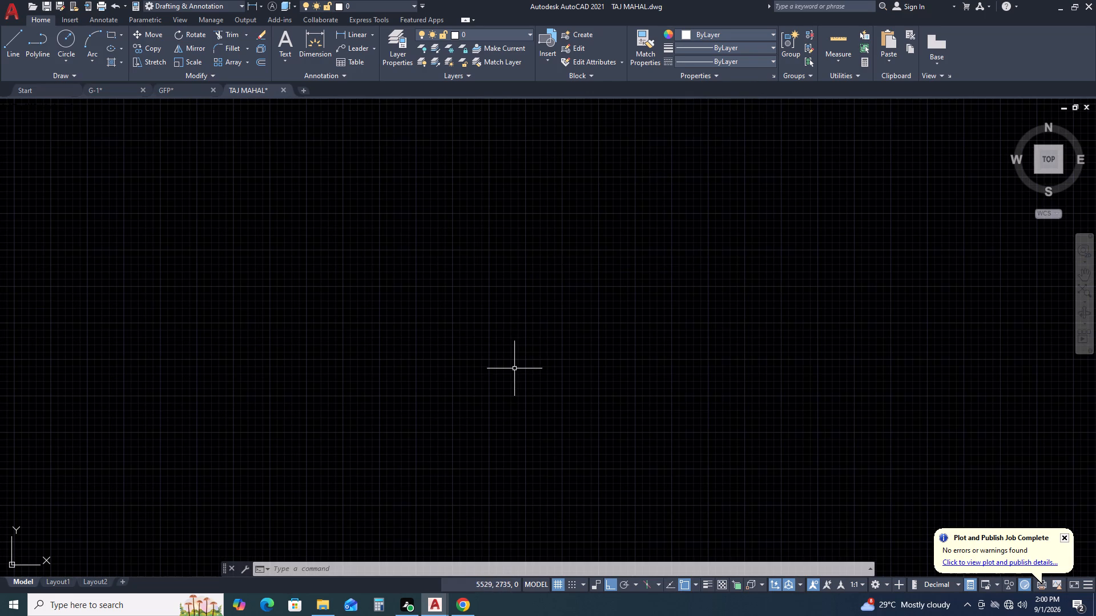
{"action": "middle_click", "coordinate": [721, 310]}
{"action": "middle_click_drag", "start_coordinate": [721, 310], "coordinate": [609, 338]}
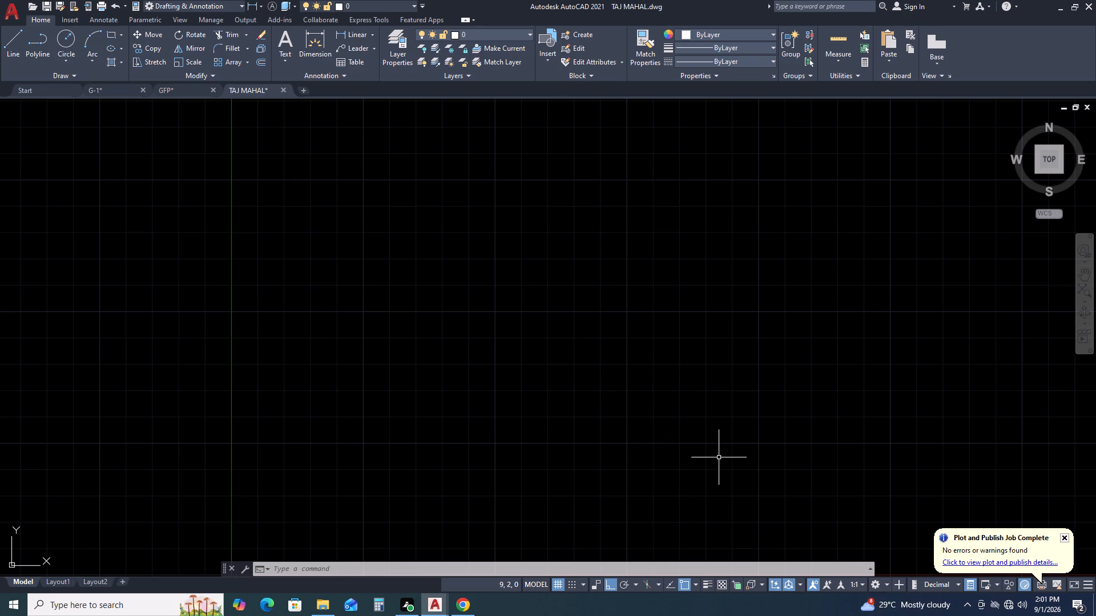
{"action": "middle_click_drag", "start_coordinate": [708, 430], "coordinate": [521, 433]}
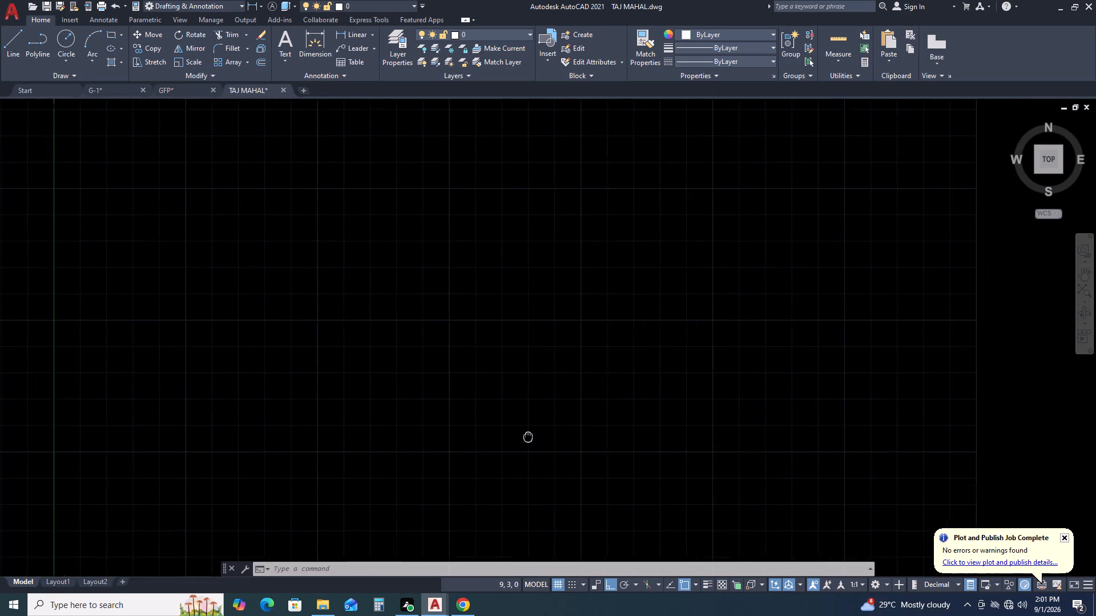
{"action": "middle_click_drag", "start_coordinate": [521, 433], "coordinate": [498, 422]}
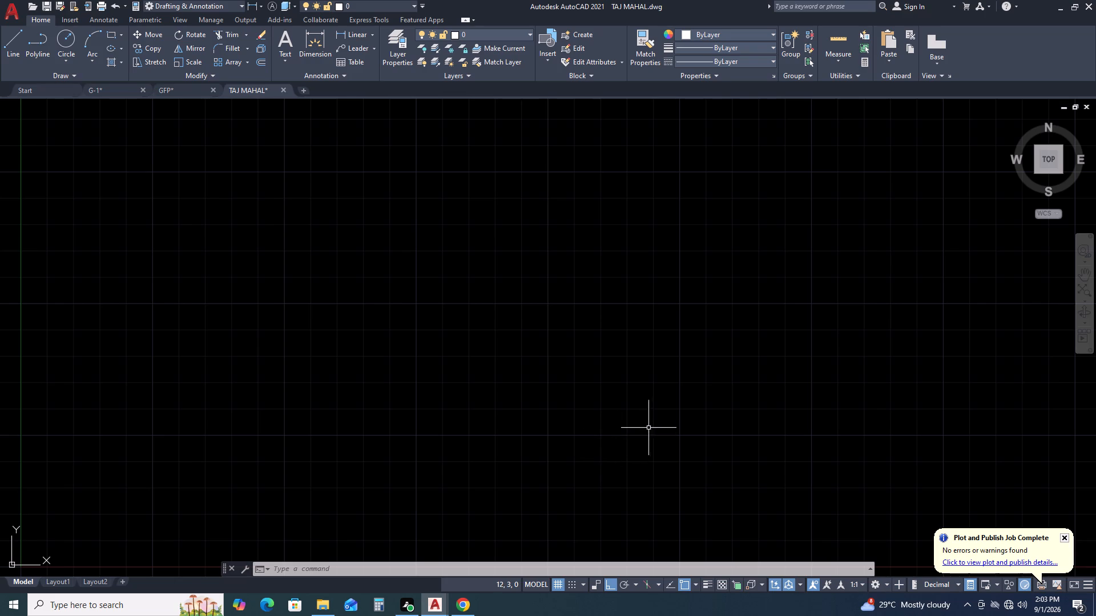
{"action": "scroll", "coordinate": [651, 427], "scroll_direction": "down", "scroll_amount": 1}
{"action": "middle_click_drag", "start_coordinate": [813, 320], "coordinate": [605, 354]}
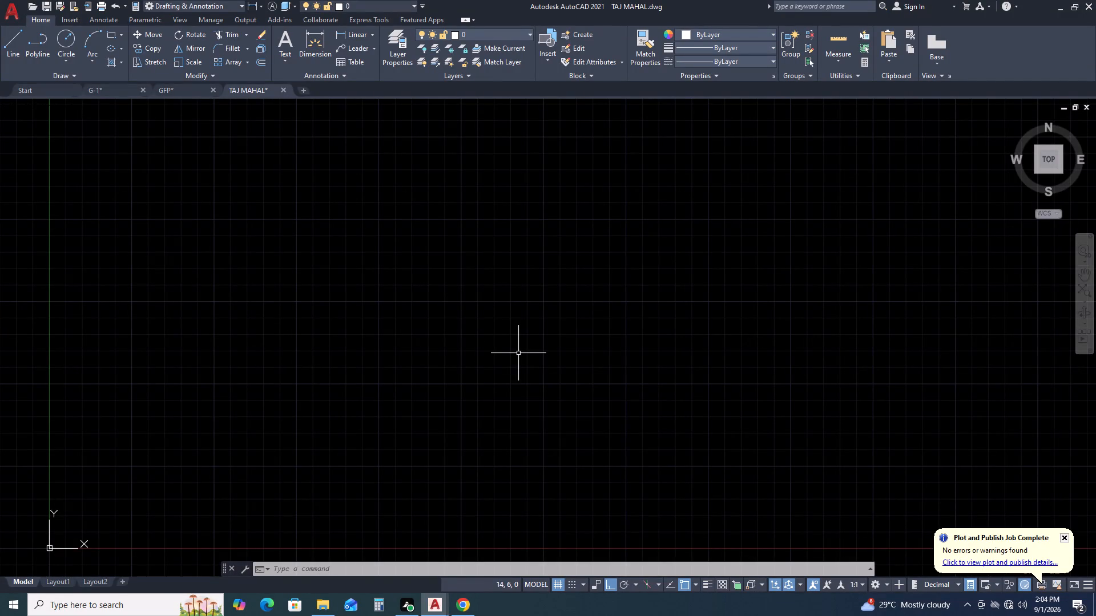
Draw a horizontal polyline 1000 mm long, starting near the drawing origin.
{"action": "type", "text": "PL"}
{"action": "key", "text": "space"}
{"action": "left_click_drag", "start_coordinate": [233, 312], "coordinate": [241, 317]}
{"action": "middle_click_drag", "start_coordinate": [769, 383], "coordinate": [671, 416]}
{"action": "middle_click_drag", "start_coordinate": [734, 409], "coordinate": [706, 414]}
{"action": "middle_click", "coordinate": [672, 418]}
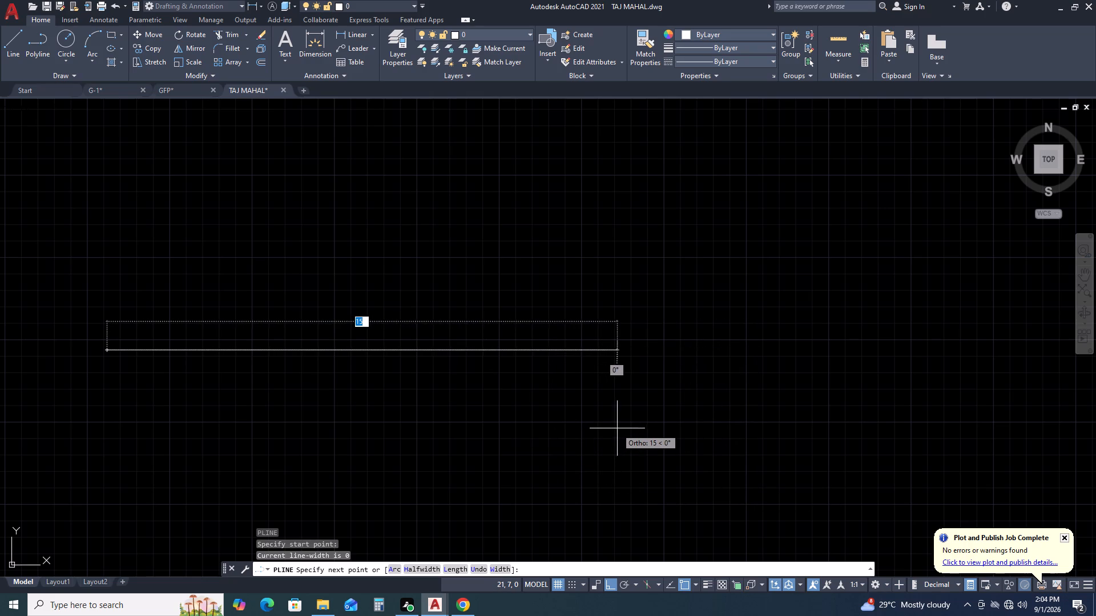
{"action": "key", "text": "1"}
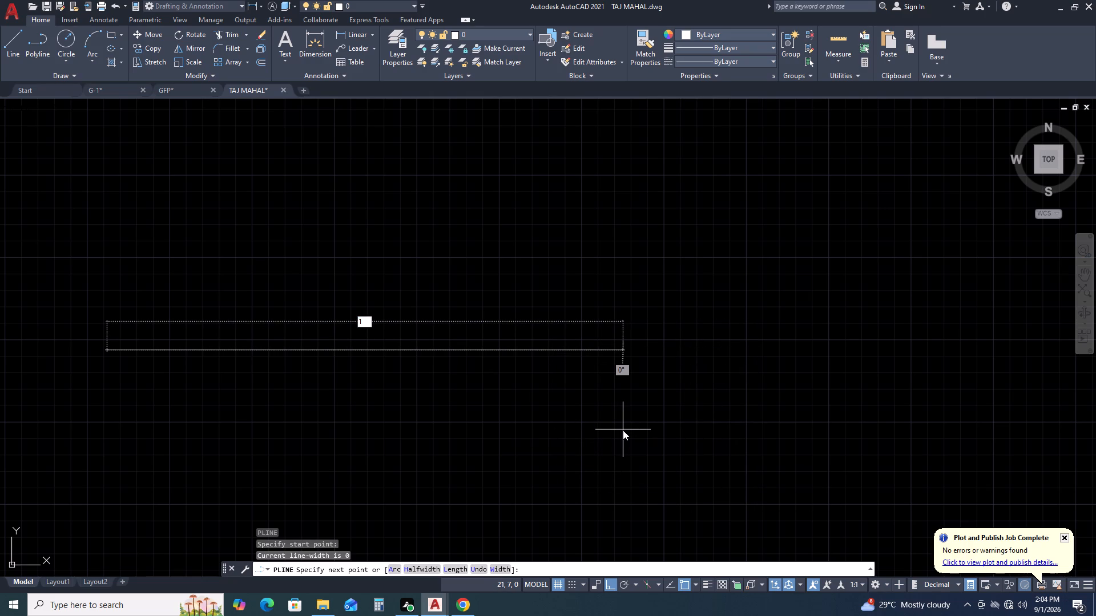
{"action": "type", "text": "000"}
{"action": "key", "text": "space"}
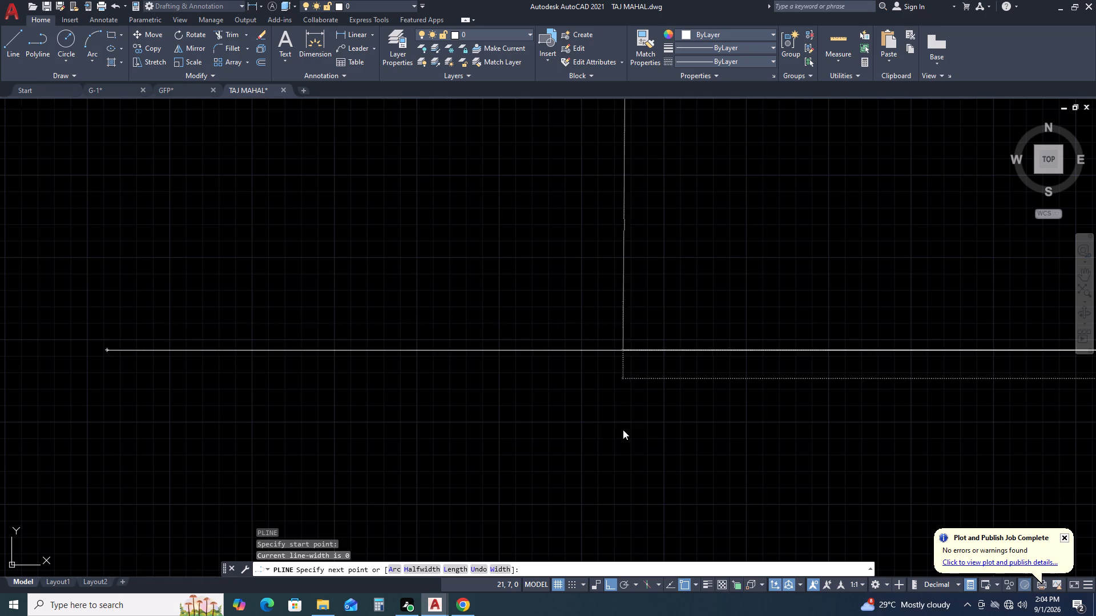
{"action": "scroll", "coordinate": [651, 416], "scroll_direction": "down", "scroll_amount": 14}
{"action": "middle_click_drag", "start_coordinate": [849, 408], "coordinate": [437, 383]}
{"action": "scroll", "coordinate": [678, 416], "scroll_direction": "down", "scroll_amount": 4}
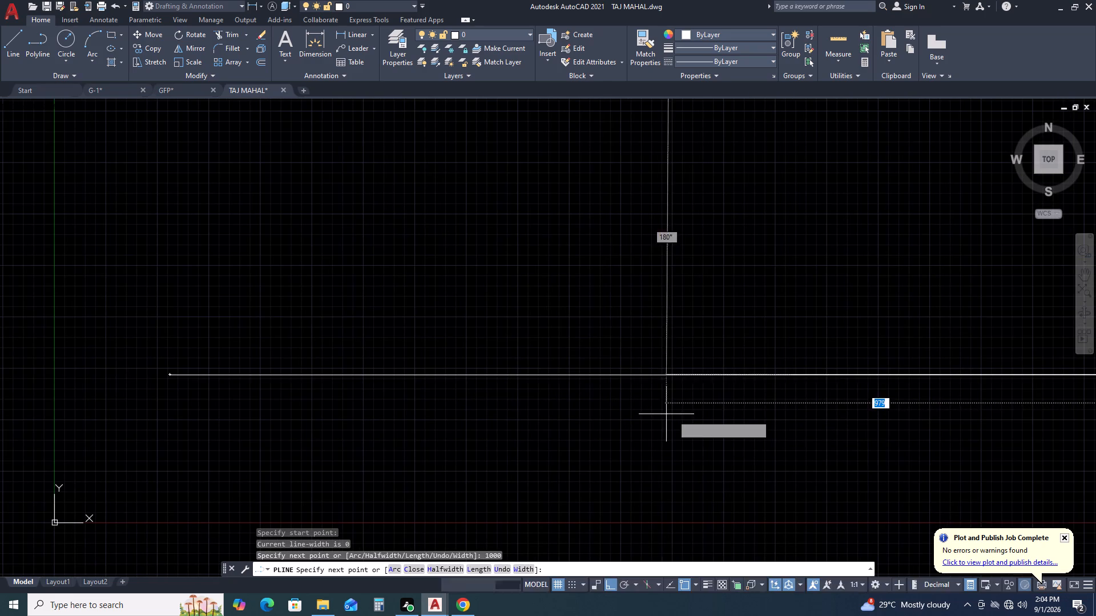
{"action": "scroll", "coordinate": [684, 417], "scroll_direction": "down", "scroll_amount": 2}
{"action": "key", "text": "Escape"}
{"action": "scroll", "coordinate": [682, 416], "scroll_direction": "up", "scroll_amount": 1}
{"action": "scroll", "coordinate": [682, 416], "scroll_direction": "down", "scroll_amount": 9}
{"action": "middle_click_drag", "start_coordinate": [936, 384], "coordinate": [179, 289]}
{"action": "middle_click_drag", "start_coordinate": [550, 314], "coordinate": [539, 330]}
{"action": "middle_click_drag", "start_coordinate": [507, 374], "coordinate": [499, 386]}
{"action": "middle_click_drag", "start_coordinate": [496, 390], "coordinate": [493, 395]}
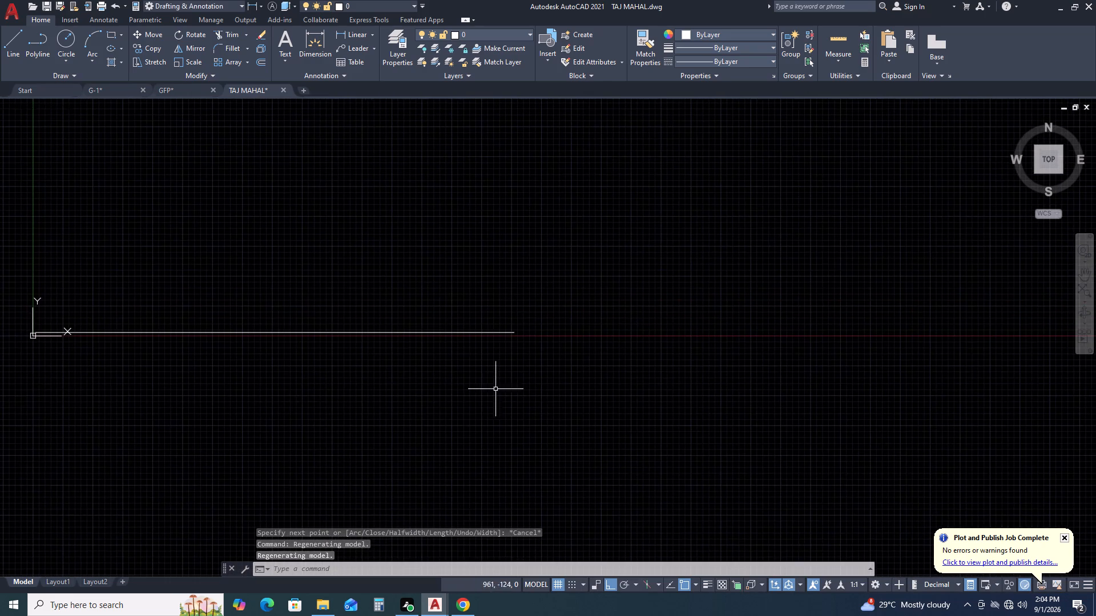
Turn on grid snap while moving the 1000 mm line horizontally in the positive X direction, away from the origin.
{"action": "scroll", "coordinate": [527, 332], "scroll_direction": "up", "scroll_amount": 1}
{"action": "middle_click_drag", "start_coordinate": [545, 311], "coordinate": [462, 408]}
{"action": "scroll", "coordinate": [404, 424], "scroll_direction": "up", "scroll_amount": 3}
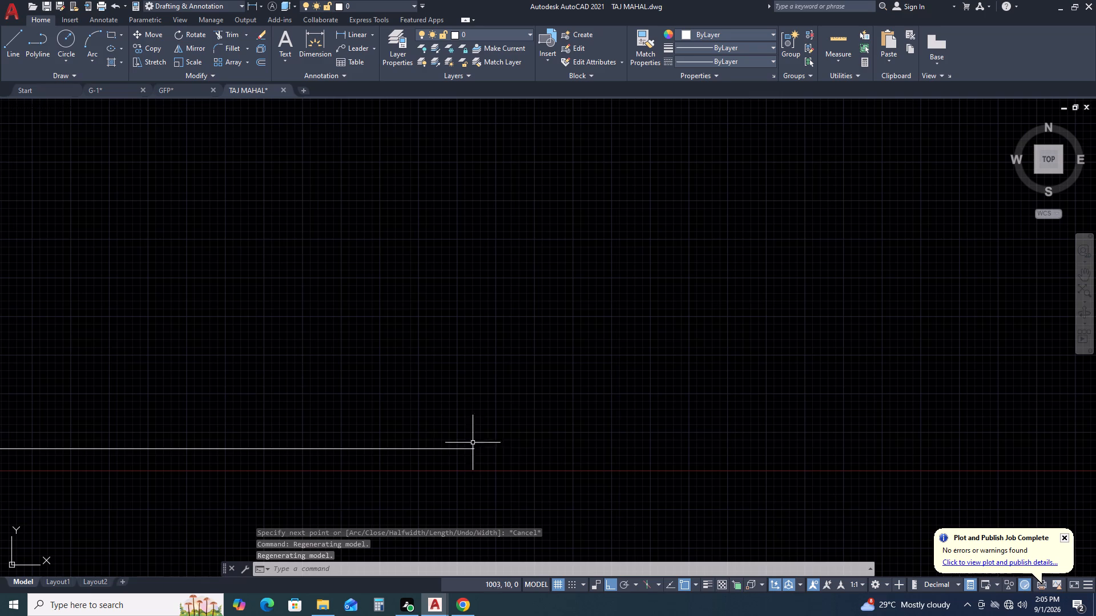
{"action": "left_click", "coordinate": [481, 444]}
{"action": "left_click", "coordinate": [424, 455]}
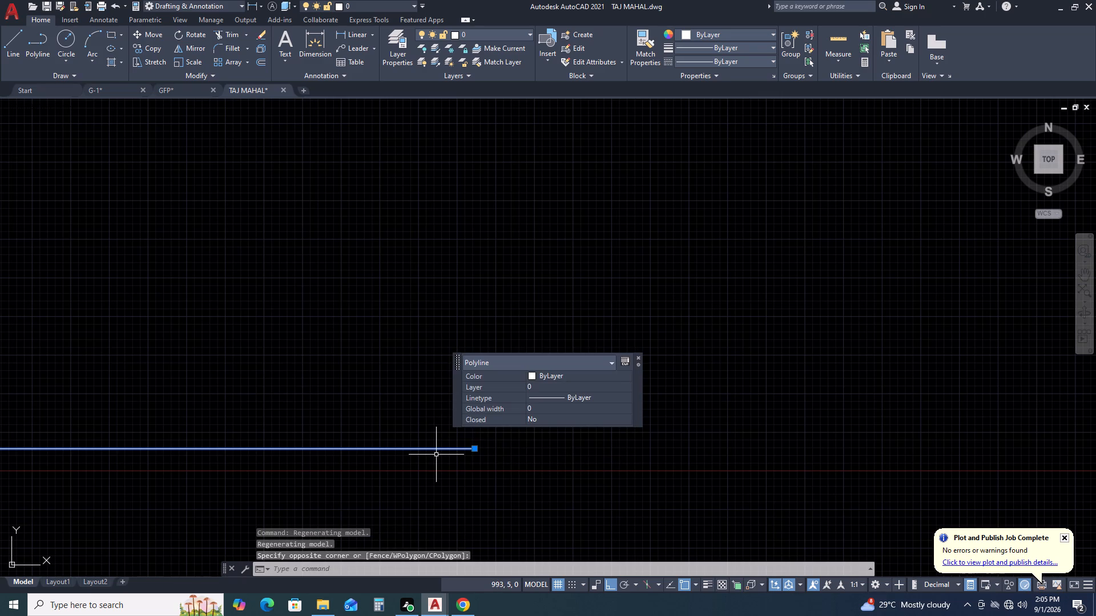
{"action": "key", "text": "m"}
{"action": "key", "text": "space"}
{"action": "left_click", "coordinate": [449, 444]}
{"action": "scroll", "coordinate": [755, 219], "scroll_direction": "down", "scroll_amount": 2}
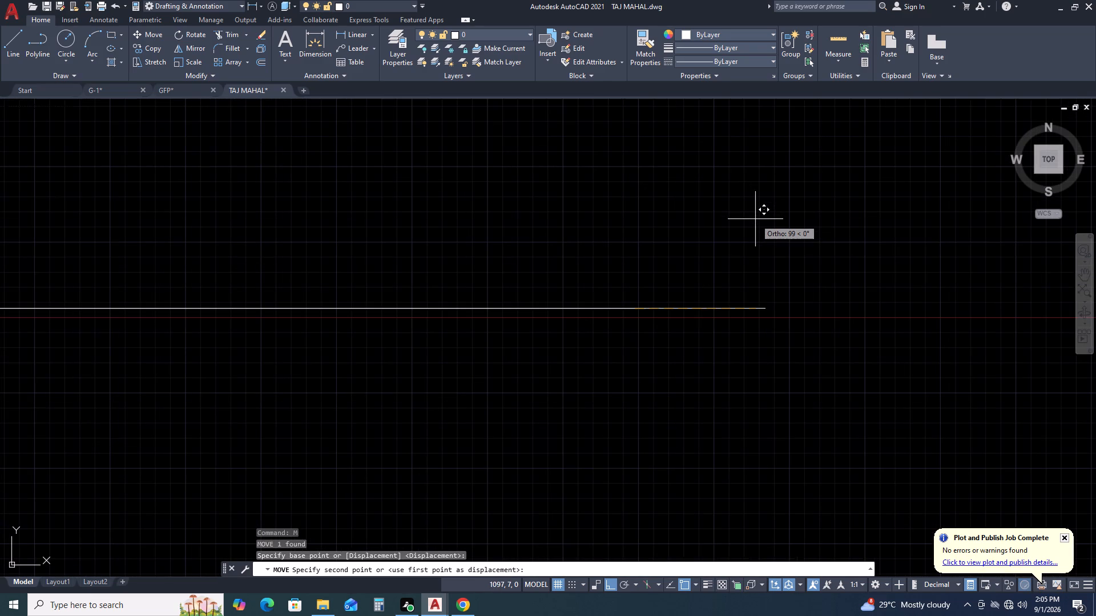
{"action": "key", "text": "F9"}
{"action": "scroll", "coordinate": [778, 221], "scroll_direction": "down", "scroll_amount": 1}
{"action": "left_click", "coordinate": [897, 198]}
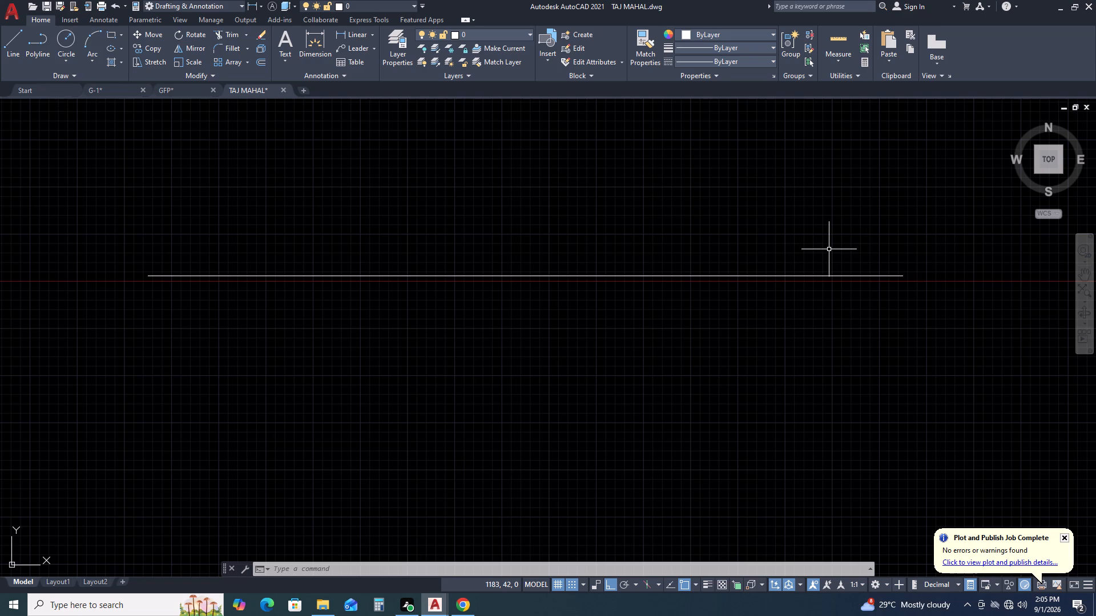
Move the 1000 mm line diagonally away from the X axis in positive X and Y, with Ortho mode turned off.
{"action": "middle_click_drag", "start_coordinate": [837, 229], "coordinate": [726, 352]}
{"action": "left_click", "coordinate": [823, 388]}
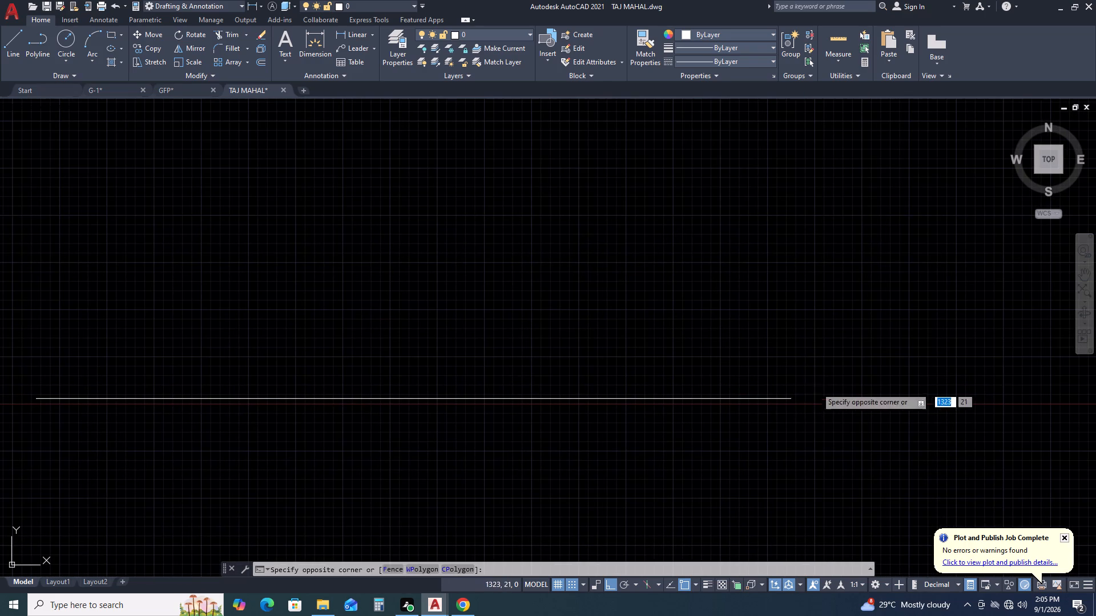
{"action": "left_click", "coordinate": [743, 416]}
{"action": "type", "text": "M"}
{"action": "key", "text": "space"}
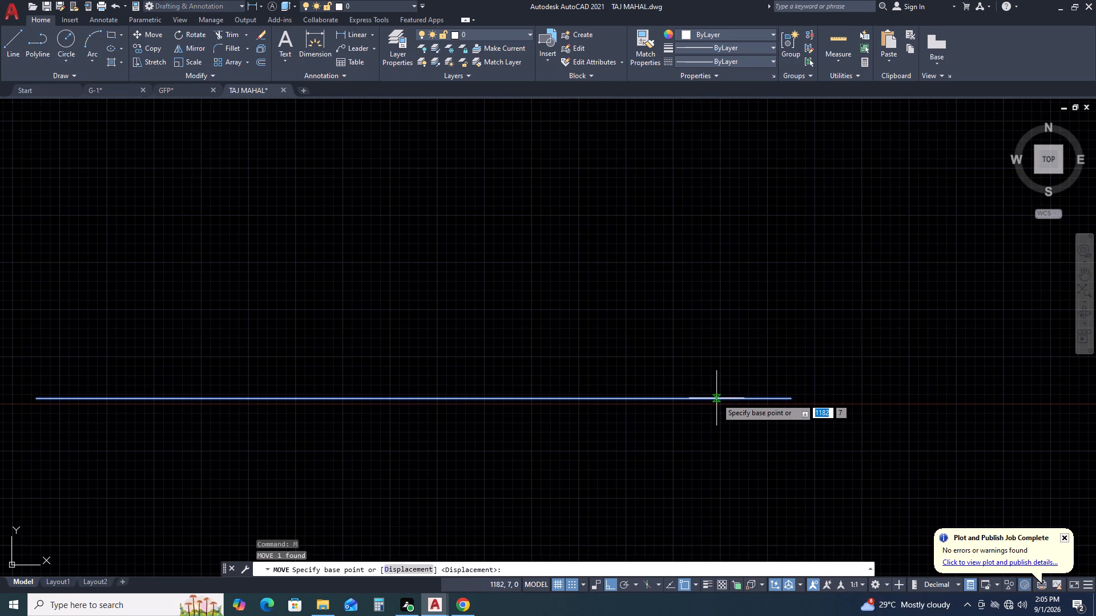
{"action": "left_click", "coordinate": [716, 398]}
{"action": "key", "text": "F8"}
{"action": "scroll", "coordinate": [794, 194], "scroll_direction": "down", "scroll_amount": 1}
{"action": "middle_click_drag", "start_coordinate": [836, 158], "coordinate": [807, 176]}
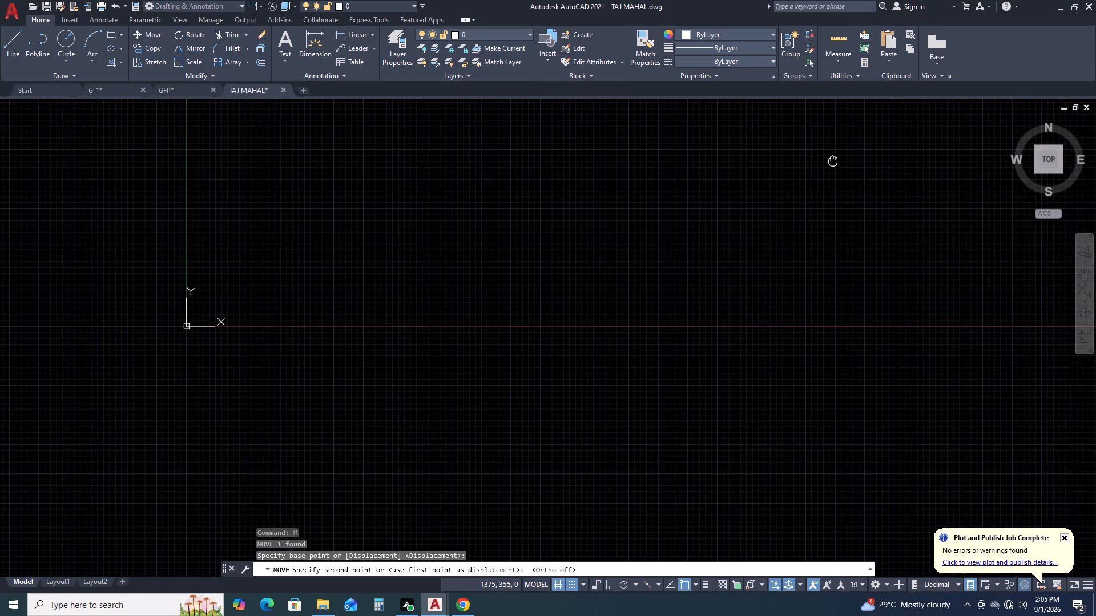
{"action": "middle_click_drag", "start_coordinate": [807, 176], "coordinate": [469, 282]}
{"action": "left_click", "coordinate": [691, 198]}
{"action": "scroll", "coordinate": [654, 187], "scroll_direction": "up", "scroll_amount": 2}
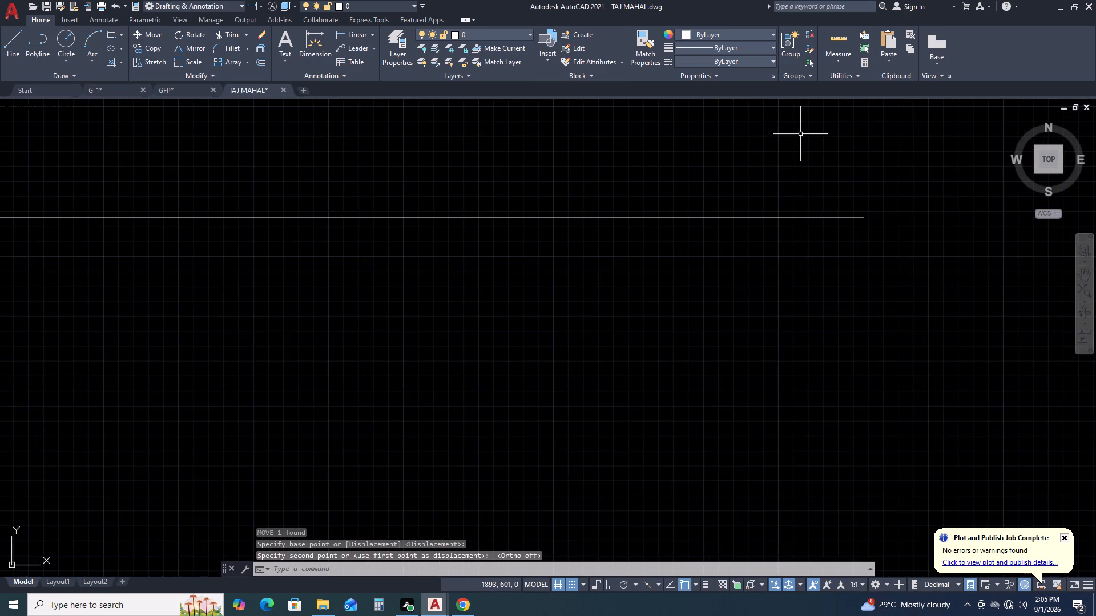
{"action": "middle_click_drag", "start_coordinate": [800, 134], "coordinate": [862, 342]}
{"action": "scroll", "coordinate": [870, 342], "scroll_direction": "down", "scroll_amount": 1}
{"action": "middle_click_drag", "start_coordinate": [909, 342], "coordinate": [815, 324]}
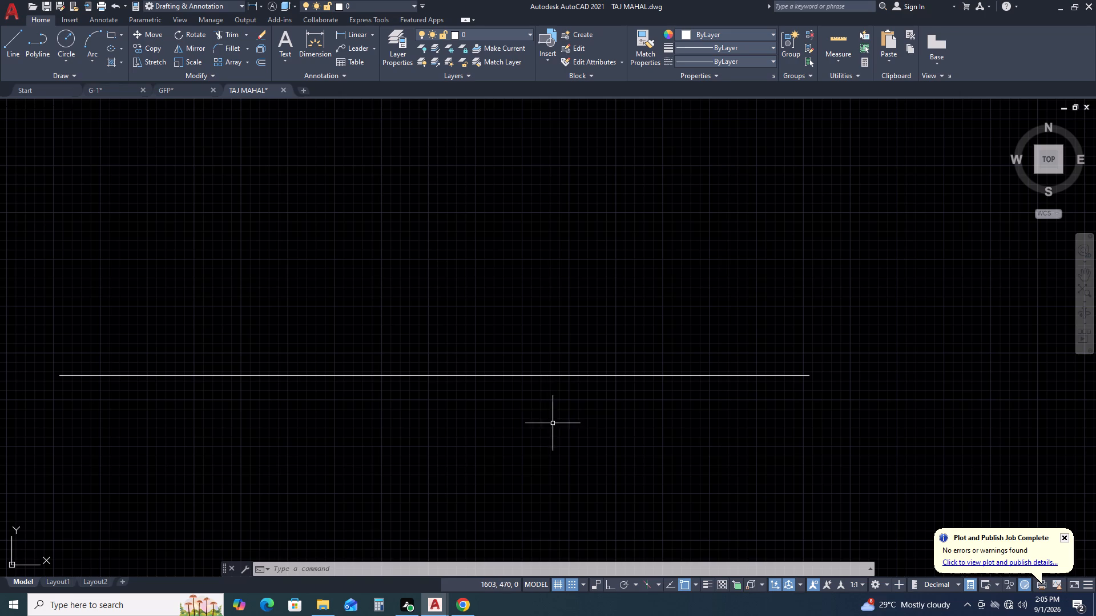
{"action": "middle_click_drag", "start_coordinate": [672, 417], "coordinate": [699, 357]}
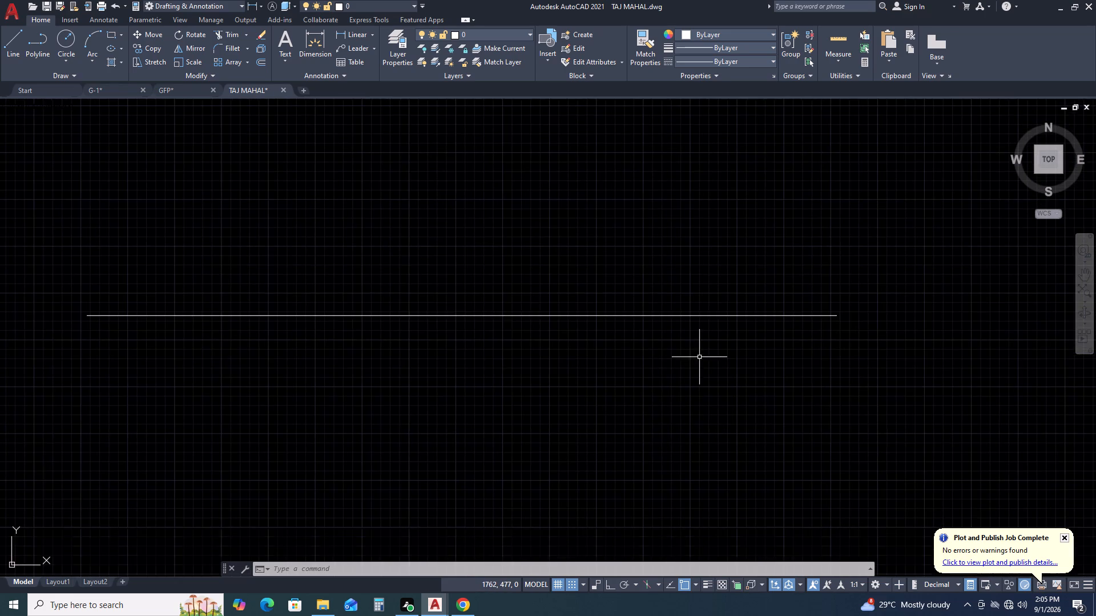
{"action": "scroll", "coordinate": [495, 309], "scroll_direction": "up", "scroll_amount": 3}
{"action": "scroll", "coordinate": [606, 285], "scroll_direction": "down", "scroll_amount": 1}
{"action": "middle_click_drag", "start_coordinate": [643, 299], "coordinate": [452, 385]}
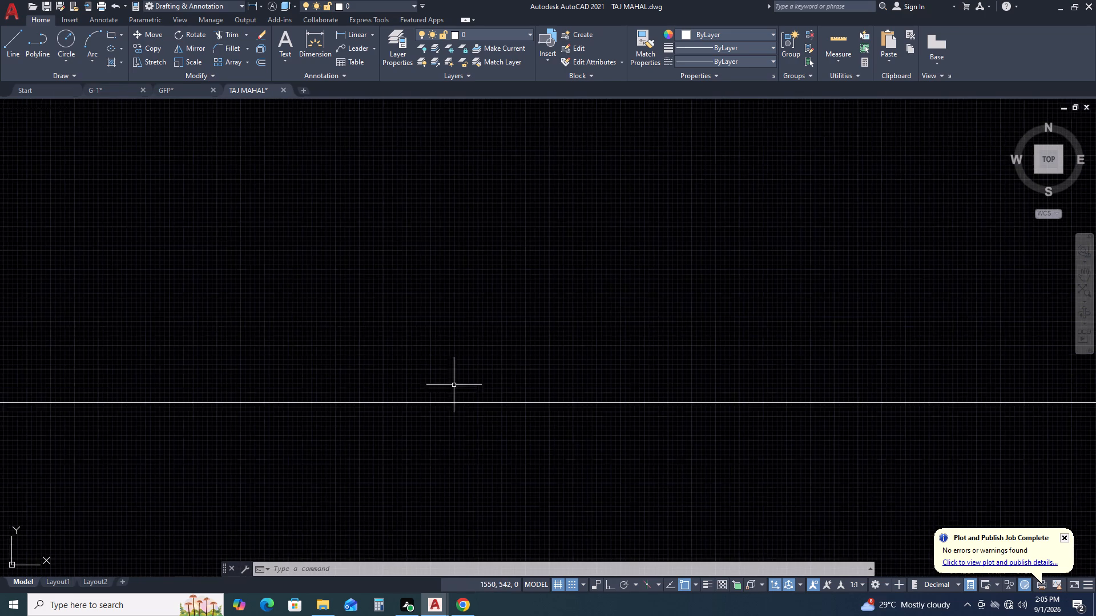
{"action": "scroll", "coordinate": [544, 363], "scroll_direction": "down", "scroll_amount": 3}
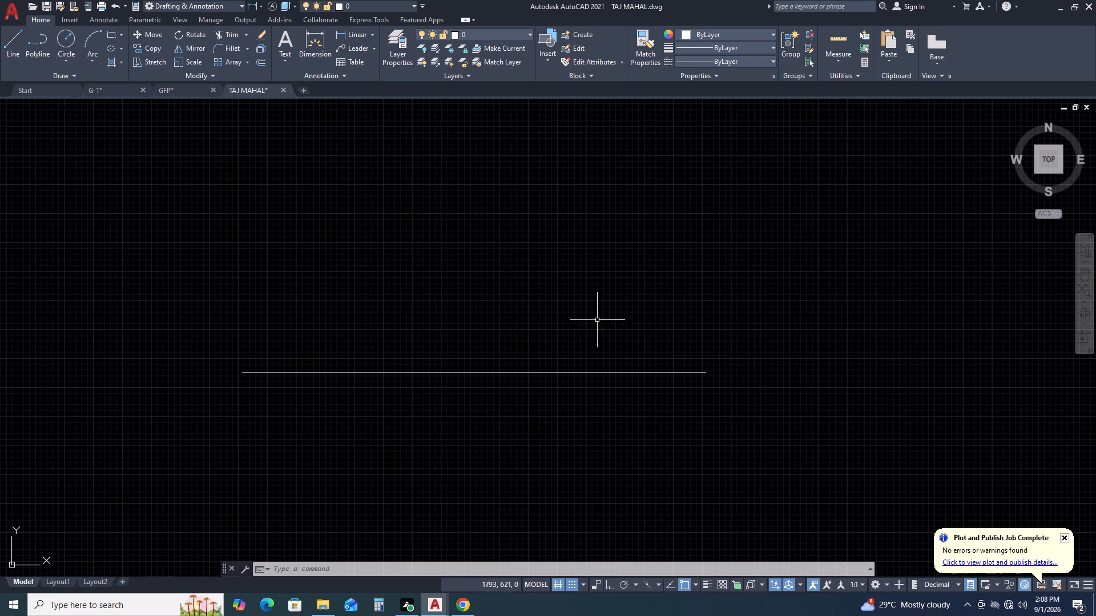
Move the 1000 mm line farther from the origin in the positive X and Y directions.
{"action": "middle_click_drag", "start_coordinate": [727, 258], "coordinate": [663, 355]}
{"action": "middle_click", "coordinate": [663, 355]}
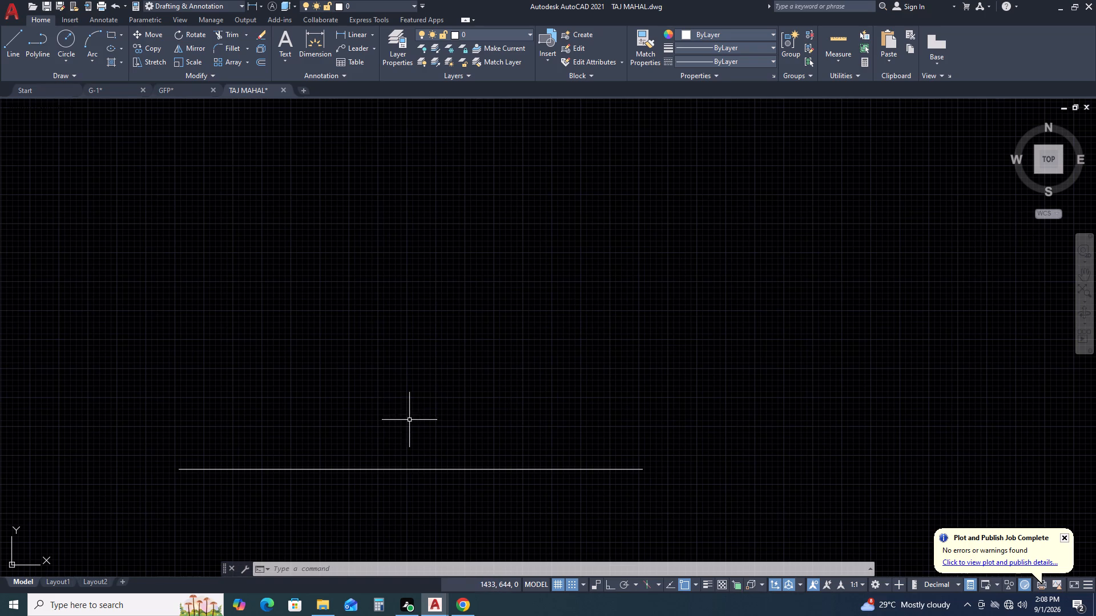
{"action": "middle_click_drag", "start_coordinate": [414, 420], "coordinate": [428, 395]}
{"action": "middle_click_drag", "start_coordinate": [445, 361], "coordinate": [452, 347]}
{"action": "middle_click_drag", "start_coordinate": [415, 419], "coordinate": [483, 371]}
{"action": "scroll", "coordinate": [492, 390], "scroll_direction": "down", "scroll_amount": 1}
{"action": "left_click_drag", "start_coordinate": [723, 451], "coordinate": [567, 330]}
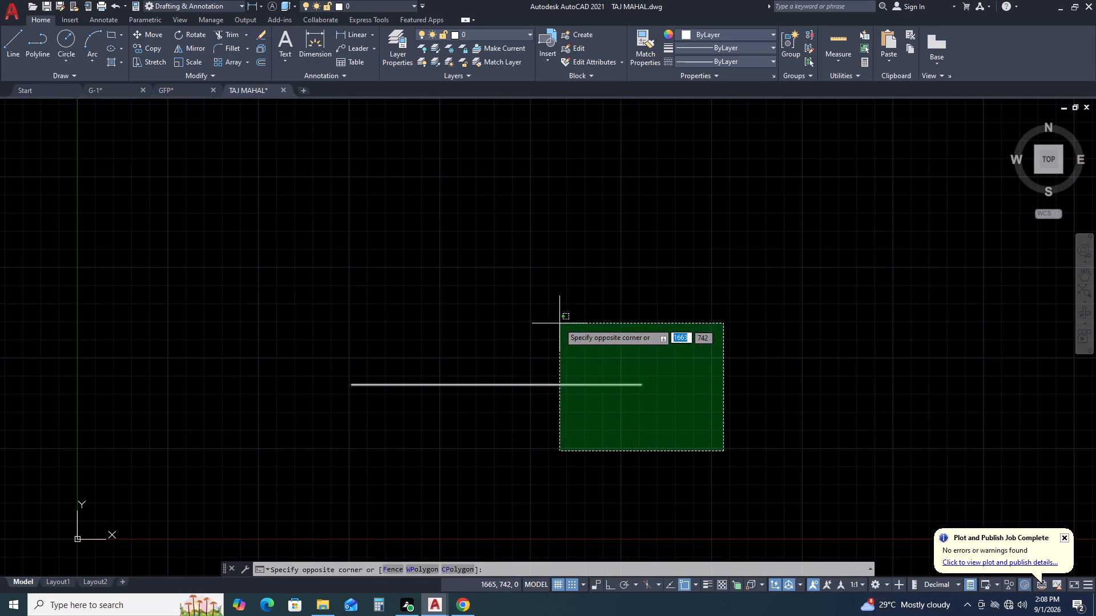
{"action": "left_click", "coordinate": [557, 320]}
{"action": "type", "text": "M"}
{"action": "key", "text": "space"}
{"action": "left_click_drag", "start_coordinate": [579, 396], "coordinate": [585, 391]}
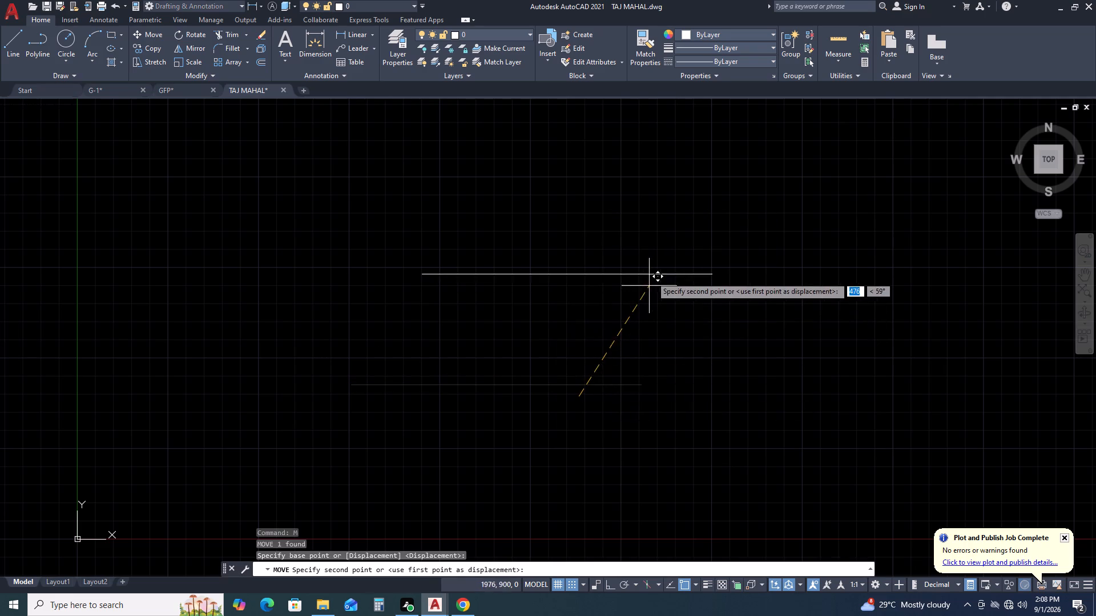
{"action": "scroll", "coordinate": [662, 253], "scroll_direction": "down", "scroll_amount": 1}
{"action": "middle_click_drag", "start_coordinate": [763, 191], "coordinate": [348, 309]}
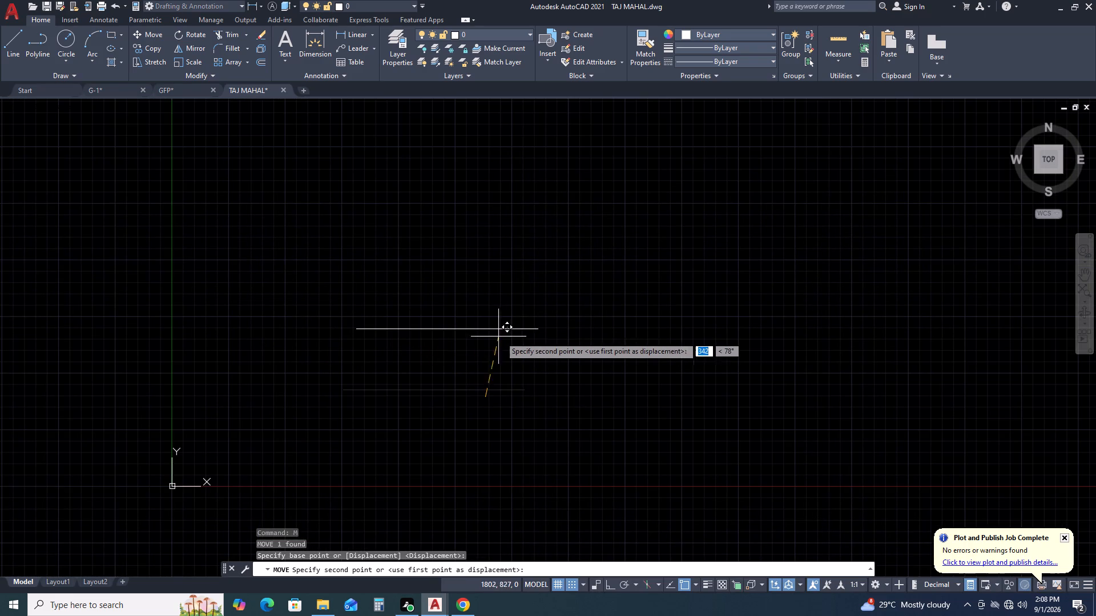
{"action": "left_click", "coordinate": [661, 275]}
{"action": "scroll", "coordinate": [676, 264], "scroll_direction": "up", "scroll_amount": 3}
{"action": "middle_click_drag", "start_coordinate": [751, 218], "coordinate": [605, 318]}
Shift the 1000 mm line once more, a shorter distance in the positive X and Y directions.
{"action": "left_click", "coordinate": [690, 294]}
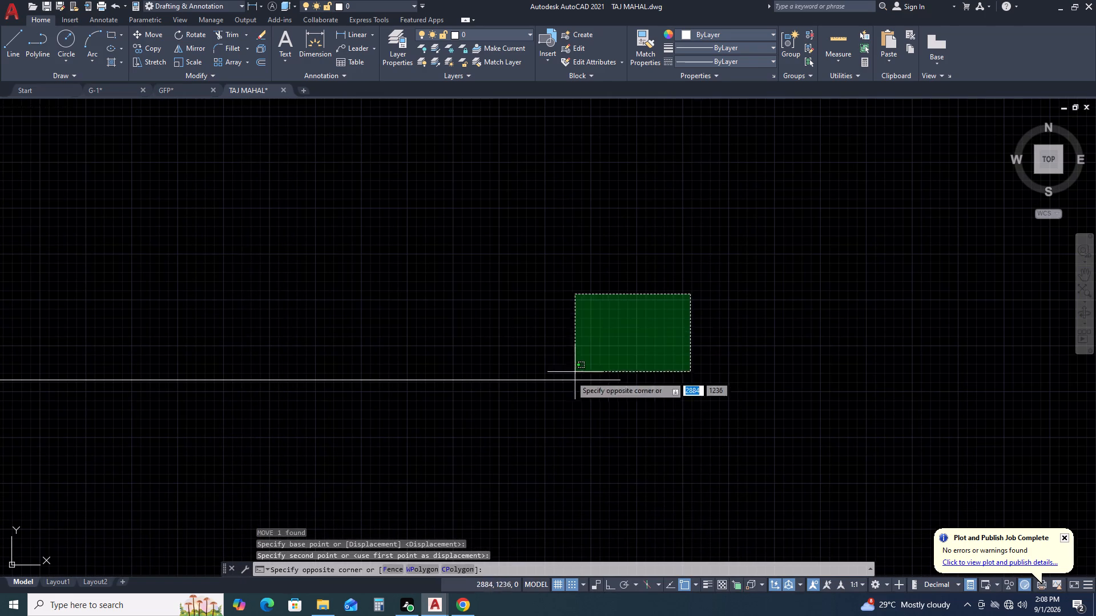
{"action": "left_click", "coordinate": [537, 416]}
{"action": "type", "text": "M"}
{"action": "key", "text": "space"}
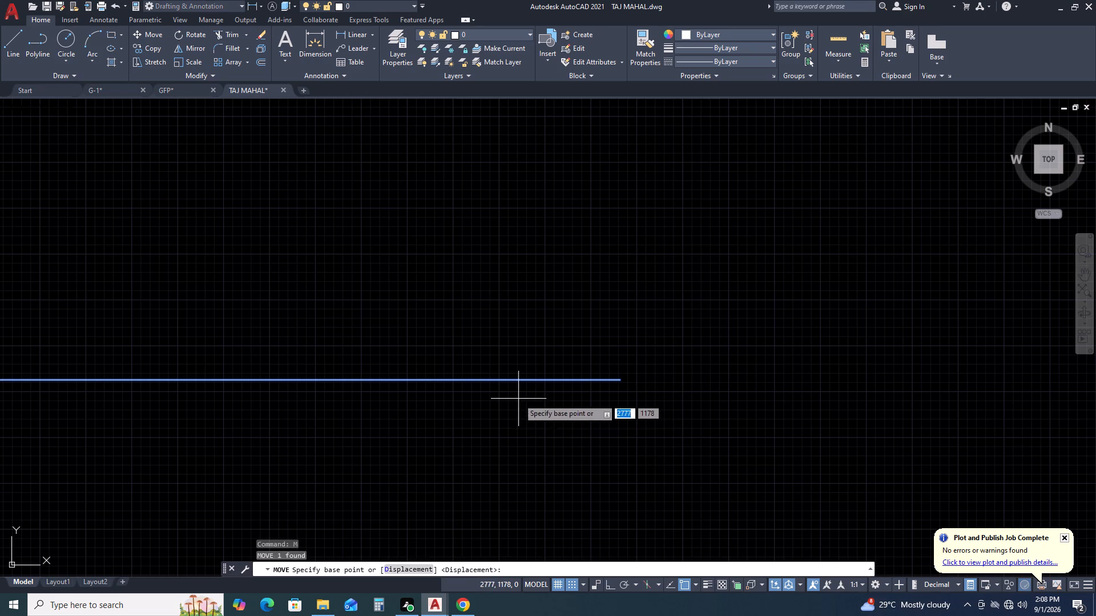
{"action": "left_click", "coordinate": [518, 399]}
{"action": "left_click", "coordinate": [718, 307]}
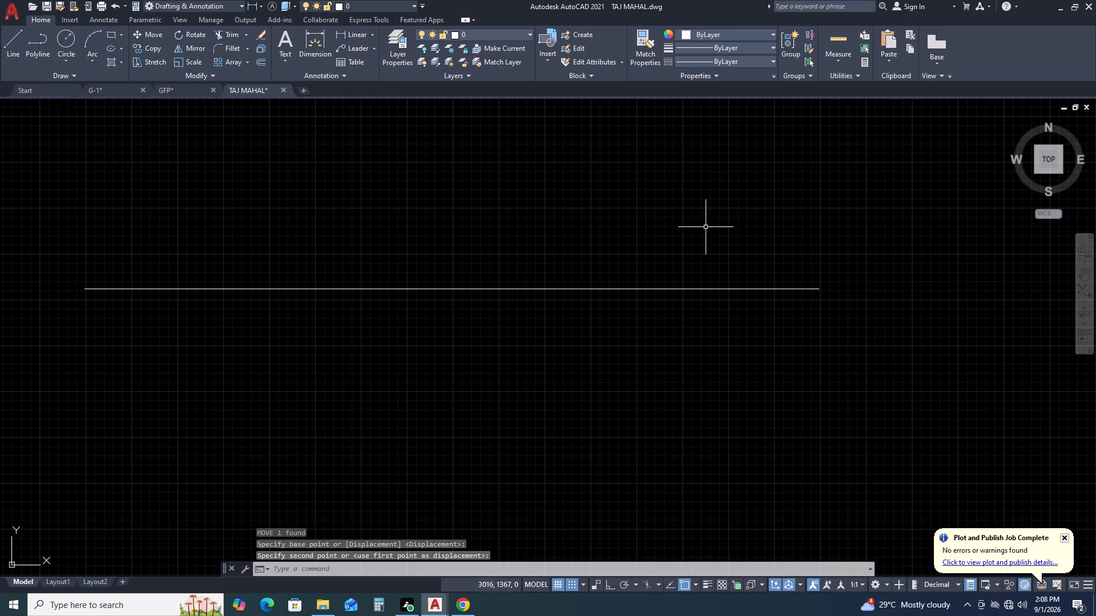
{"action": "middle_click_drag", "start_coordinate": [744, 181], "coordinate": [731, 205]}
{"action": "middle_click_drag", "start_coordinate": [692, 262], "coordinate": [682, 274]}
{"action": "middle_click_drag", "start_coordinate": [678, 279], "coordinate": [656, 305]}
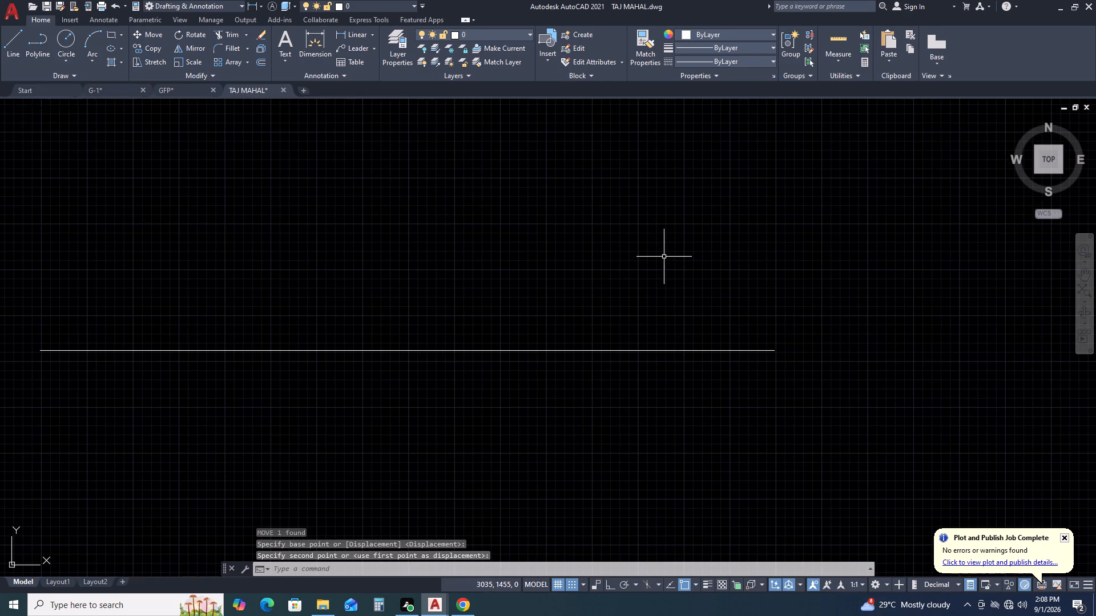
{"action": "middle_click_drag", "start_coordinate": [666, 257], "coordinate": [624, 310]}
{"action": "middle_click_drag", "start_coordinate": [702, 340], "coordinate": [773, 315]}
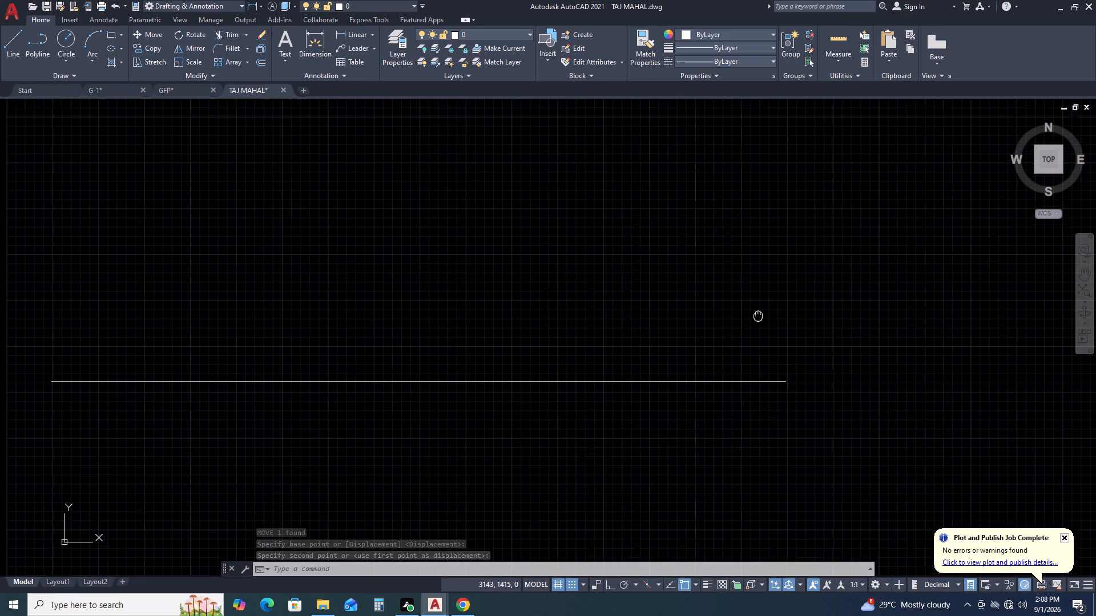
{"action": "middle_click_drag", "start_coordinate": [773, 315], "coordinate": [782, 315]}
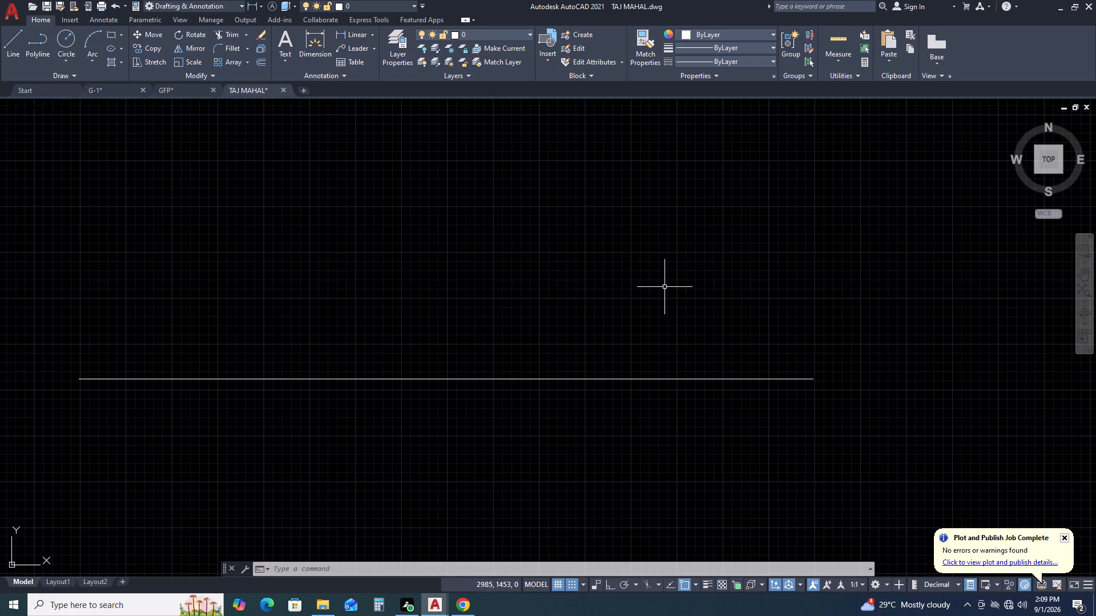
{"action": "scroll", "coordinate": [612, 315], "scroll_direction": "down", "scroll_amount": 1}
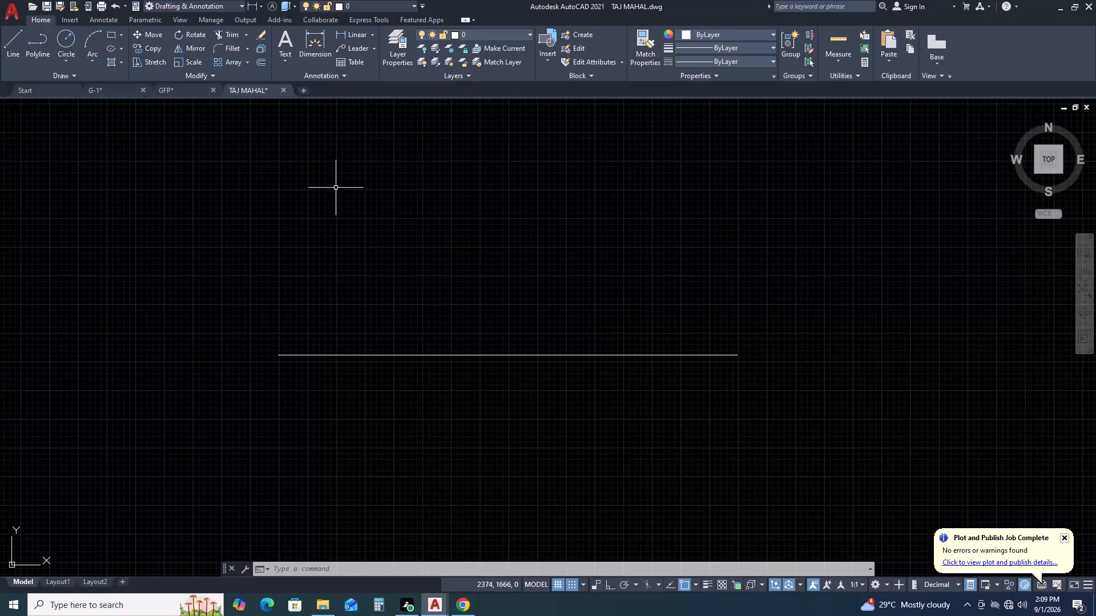
Set the Standard dimension style's text height to 20 and make that style current.
{"action": "key", "text": "d"}
{"action": "key", "text": "space"}
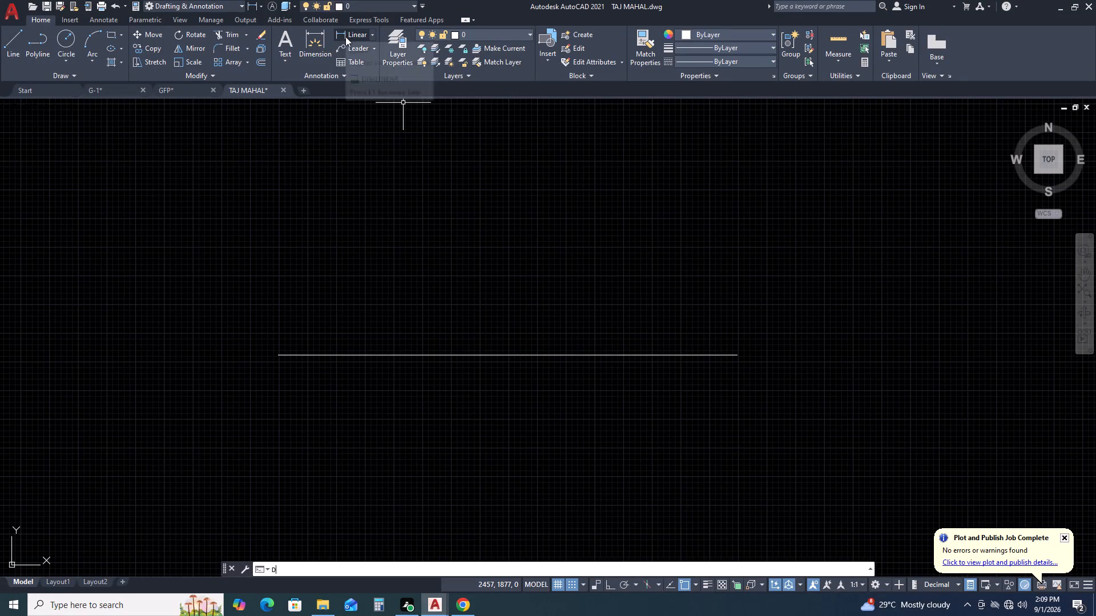
{"action": "left_click", "coordinate": [670, 274]}
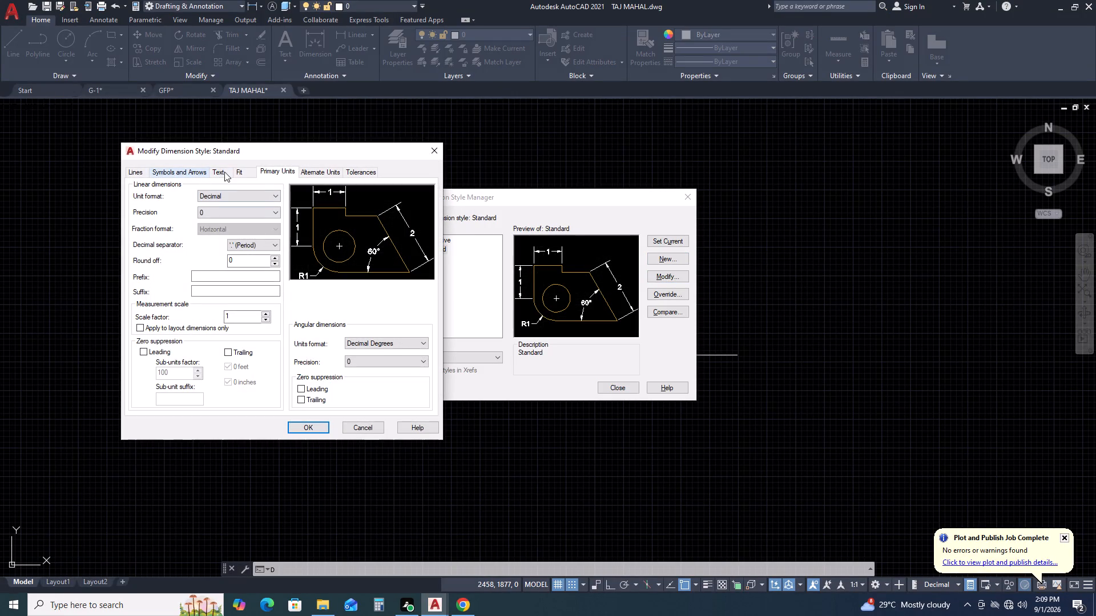
{"action": "left_click", "coordinate": [227, 172]}
{"action": "left_click", "coordinate": [260, 253]}
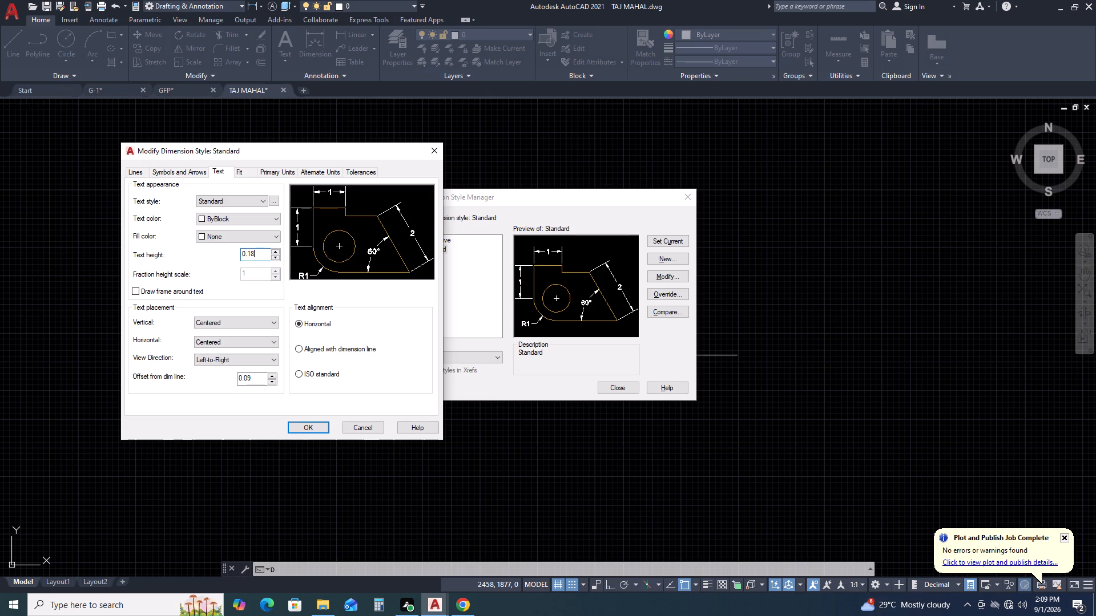
{"action": "key", "text": "BackSpace"}
{"action": "key", "text": "BackSpace"}
{"action": "key", "text": "BackSpace"}
{"action": "key", "text": "BackSpace"}
{"action": "key", "text": "BackSpace"}
{"action": "key", "text": "BackSpace"}
{"action": "key", "text": "BackSpace"}
{"action": "key", "text": "BackSpace"}
{"action": "key", "text": "BackSpace"}
{"action": "key", "text": "BackSpace"}
{"action": "key", "text": "BackSpace"}
{"action": "key", "text": "BackSpace"}
{"action": "key", "text": "BackSpace"}
{"action": "key", "text": "BackSpace"}
{"action": "key", "text": "2"}
{"action": "key", "text": "0"}
{"action": "key", "text": "Return"}
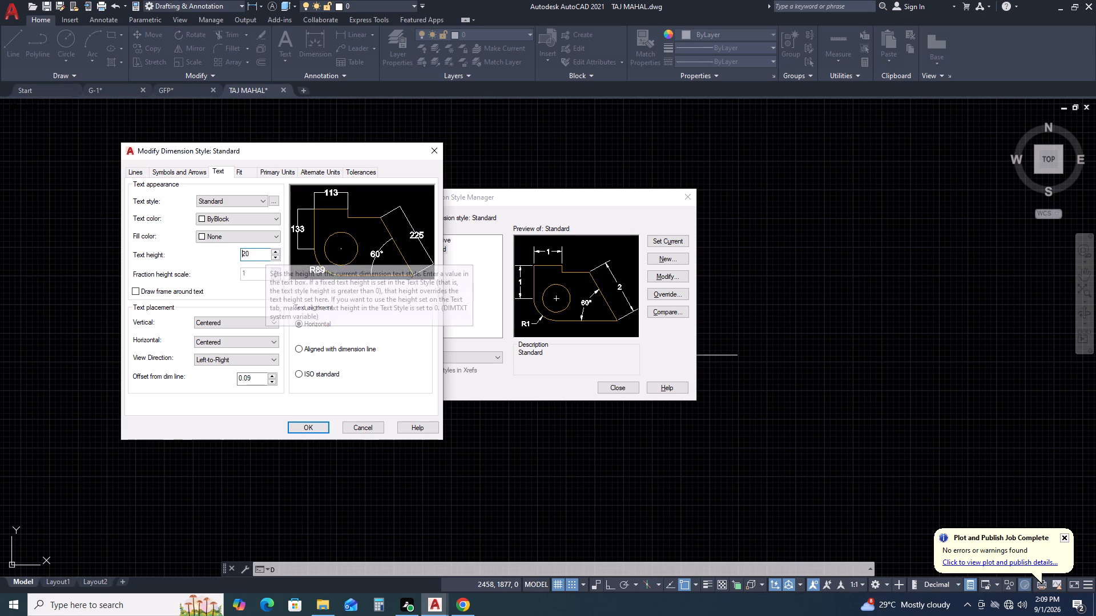
{"action": "left_click", "coordinate": [313, 430]}
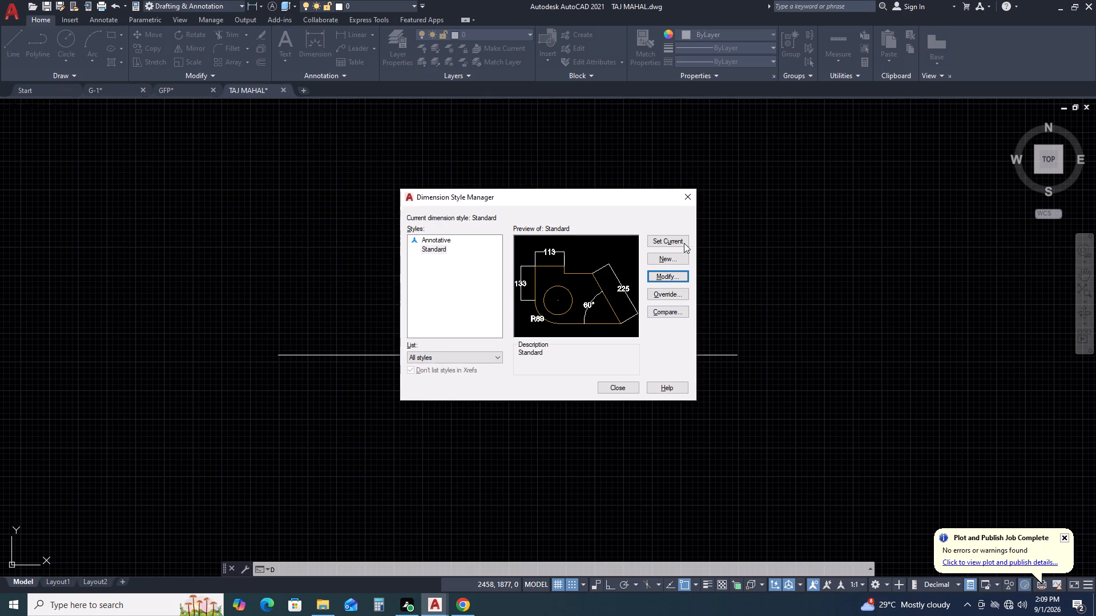
{"action": "left_click", "coordinate": [680, 243]}
{"action": "left_click", "coordinate": [687, 179]}
{"action": "left_click", "coordinate": [688, 184]}
{"action": "left_click", "coordinate": [688, 191]}
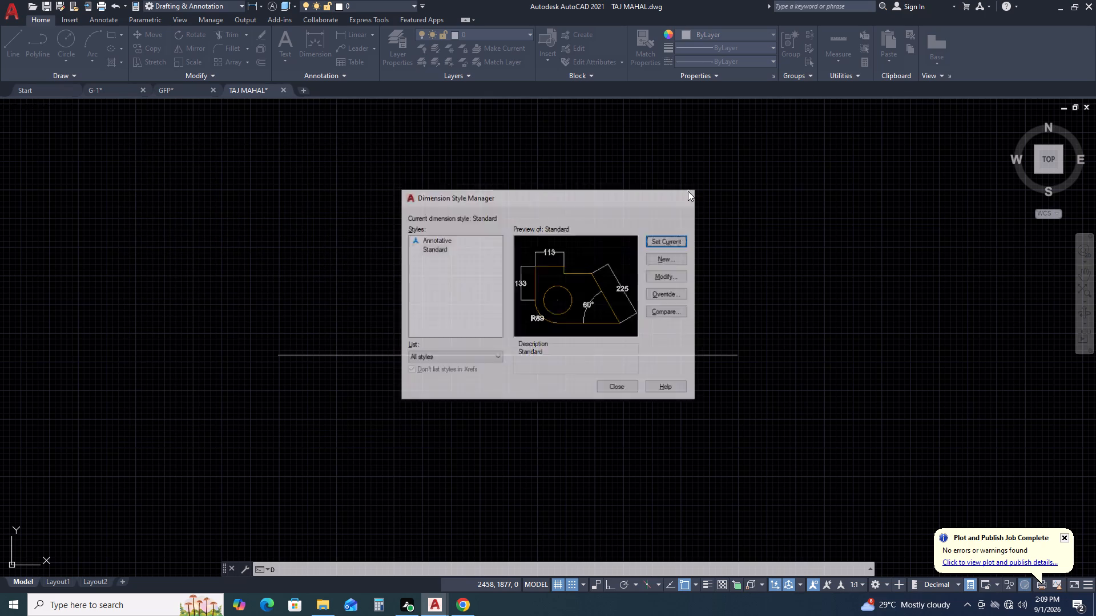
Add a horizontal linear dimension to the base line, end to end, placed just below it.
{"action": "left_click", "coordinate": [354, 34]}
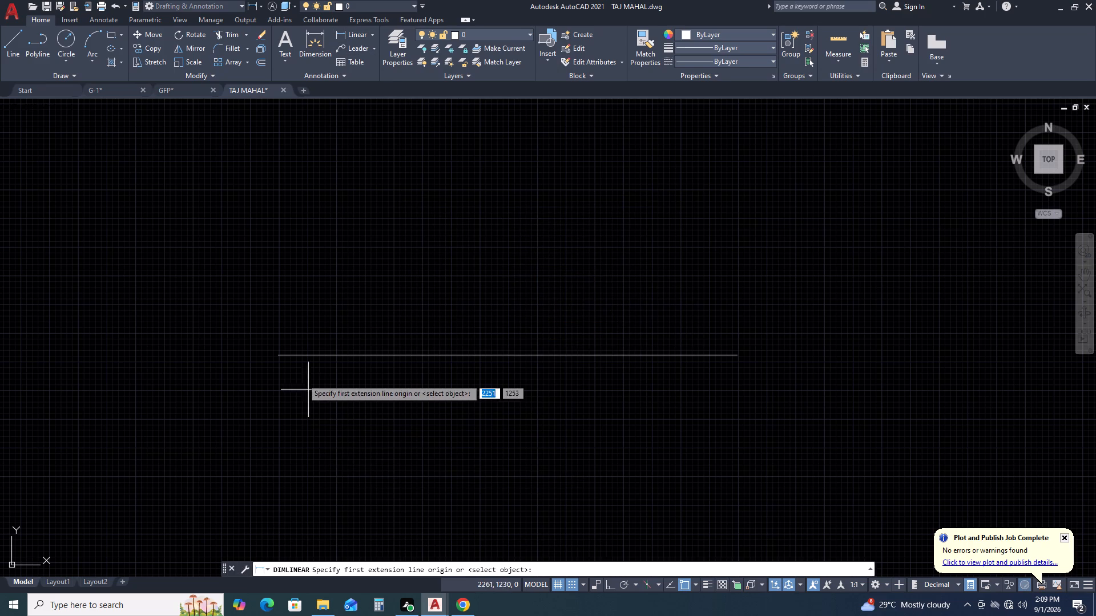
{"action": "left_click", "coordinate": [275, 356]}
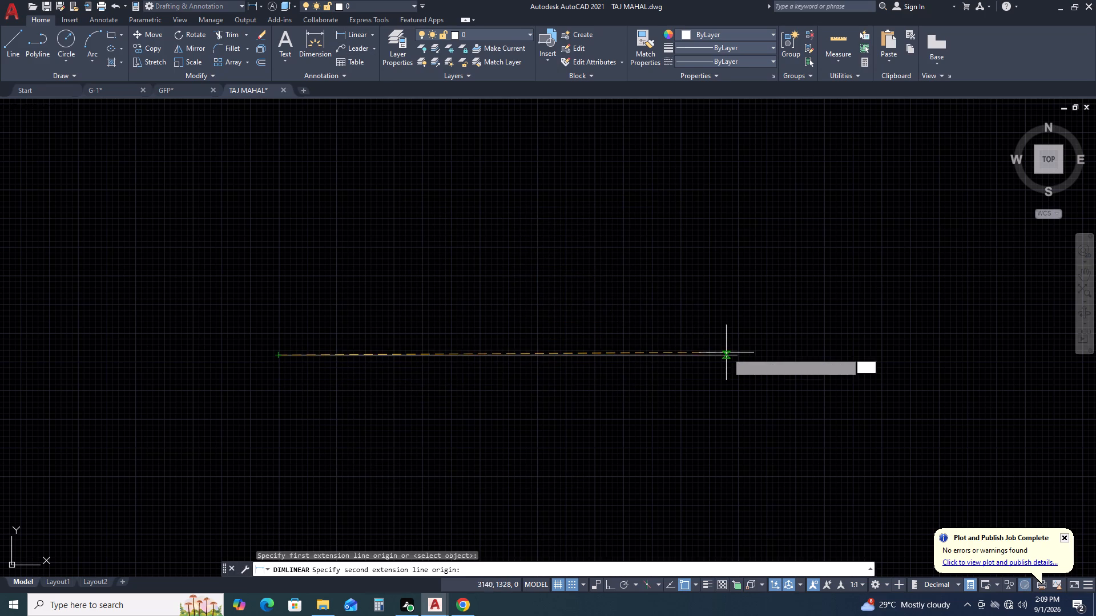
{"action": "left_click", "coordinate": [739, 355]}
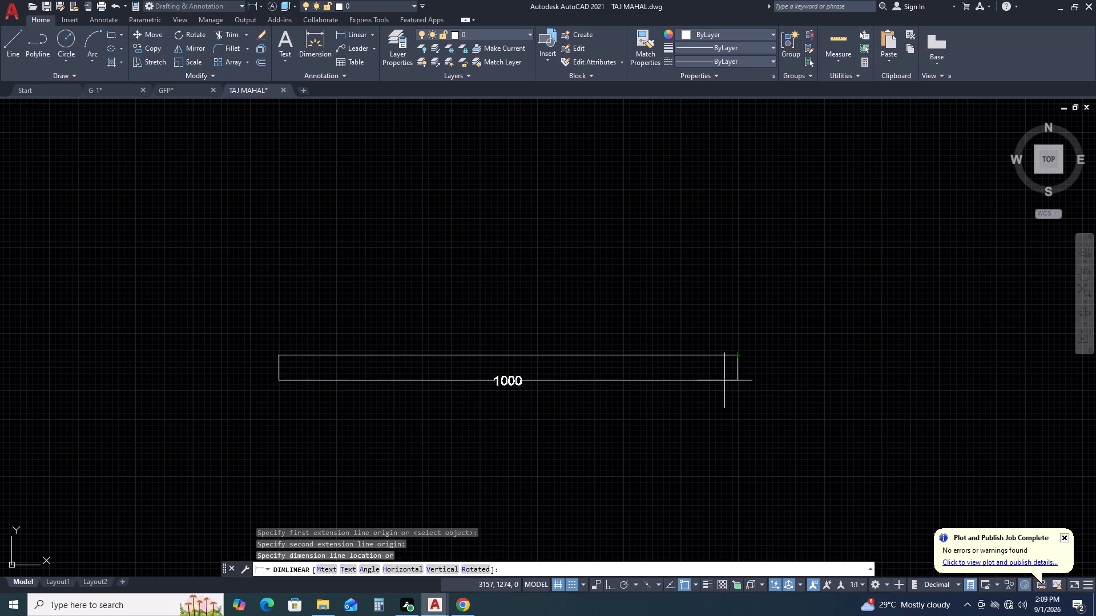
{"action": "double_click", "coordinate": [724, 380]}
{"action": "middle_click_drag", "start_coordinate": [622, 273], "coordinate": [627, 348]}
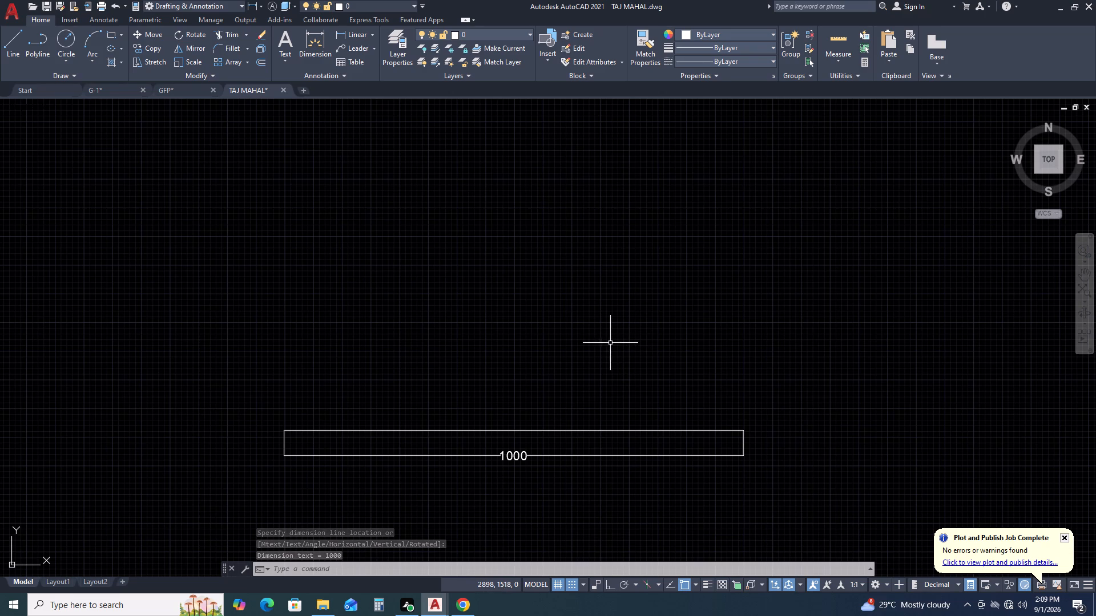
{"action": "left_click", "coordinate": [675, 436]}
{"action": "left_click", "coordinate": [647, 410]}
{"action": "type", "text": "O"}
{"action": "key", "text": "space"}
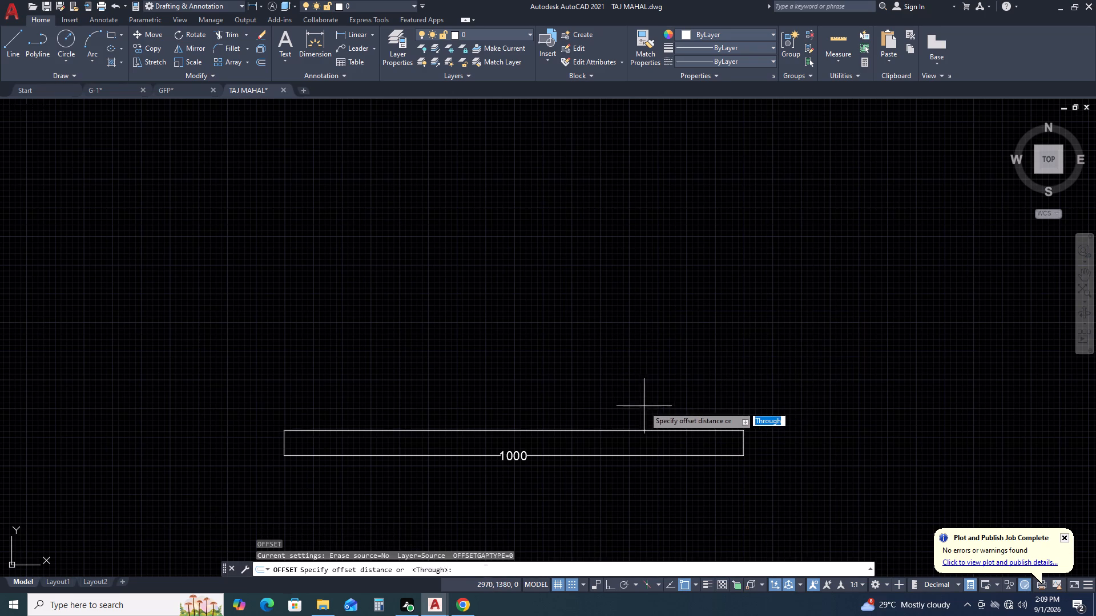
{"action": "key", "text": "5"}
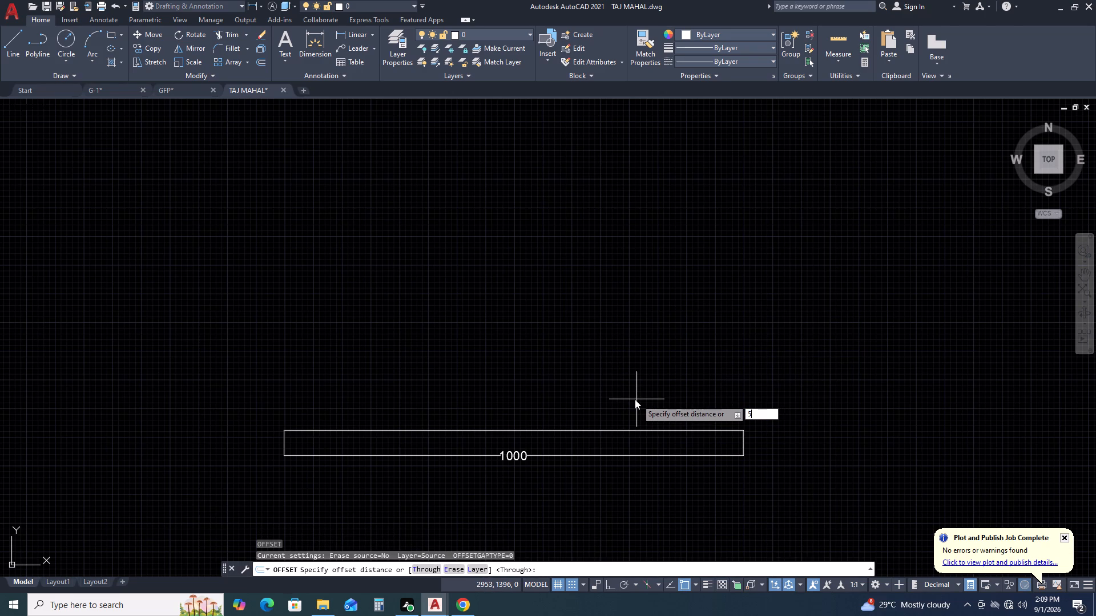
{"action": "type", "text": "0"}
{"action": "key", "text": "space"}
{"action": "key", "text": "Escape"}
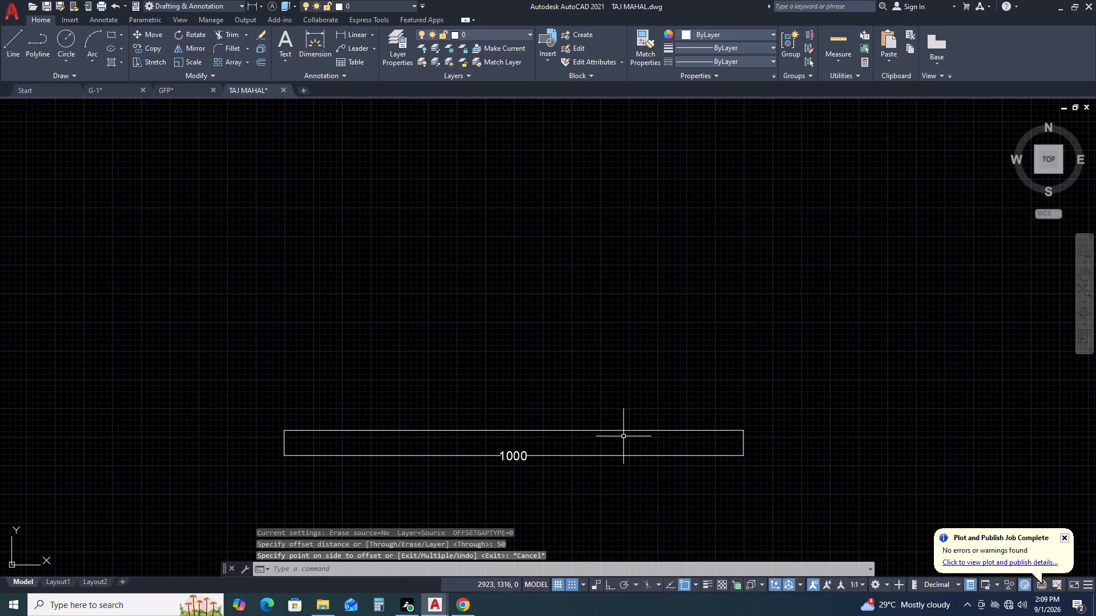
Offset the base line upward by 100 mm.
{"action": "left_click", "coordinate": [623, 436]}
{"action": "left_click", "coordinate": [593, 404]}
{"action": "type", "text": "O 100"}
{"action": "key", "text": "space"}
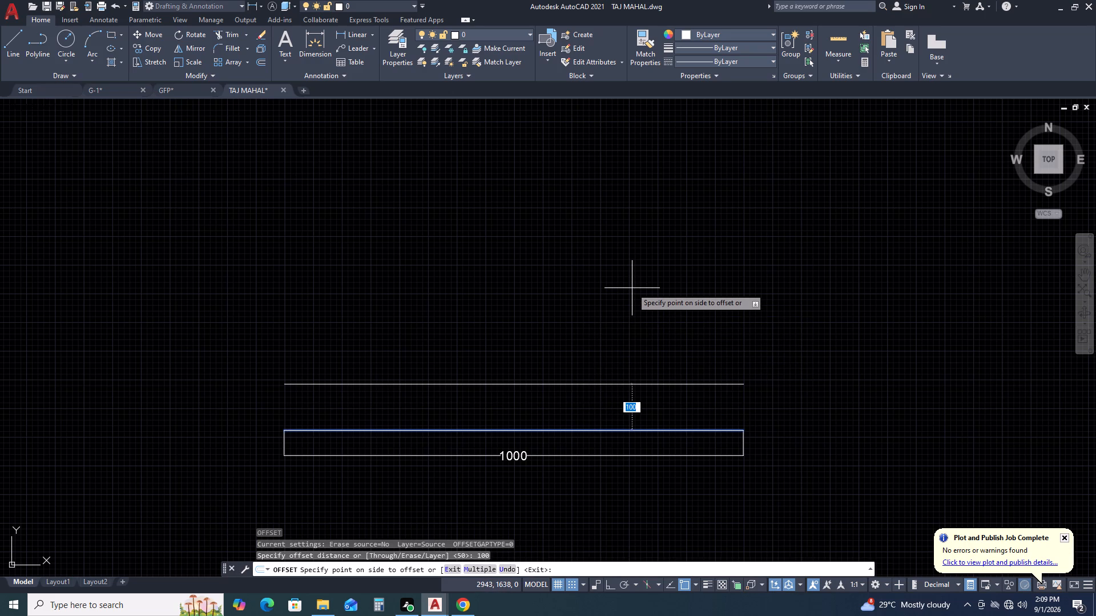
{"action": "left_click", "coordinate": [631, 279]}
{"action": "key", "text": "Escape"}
Erase the 1000 mm base line, its offset copy above and its linear dimension.
{"action": "middle_click_drag", "start_coordinate": [622, 389], "coordinate": [660, 317]}
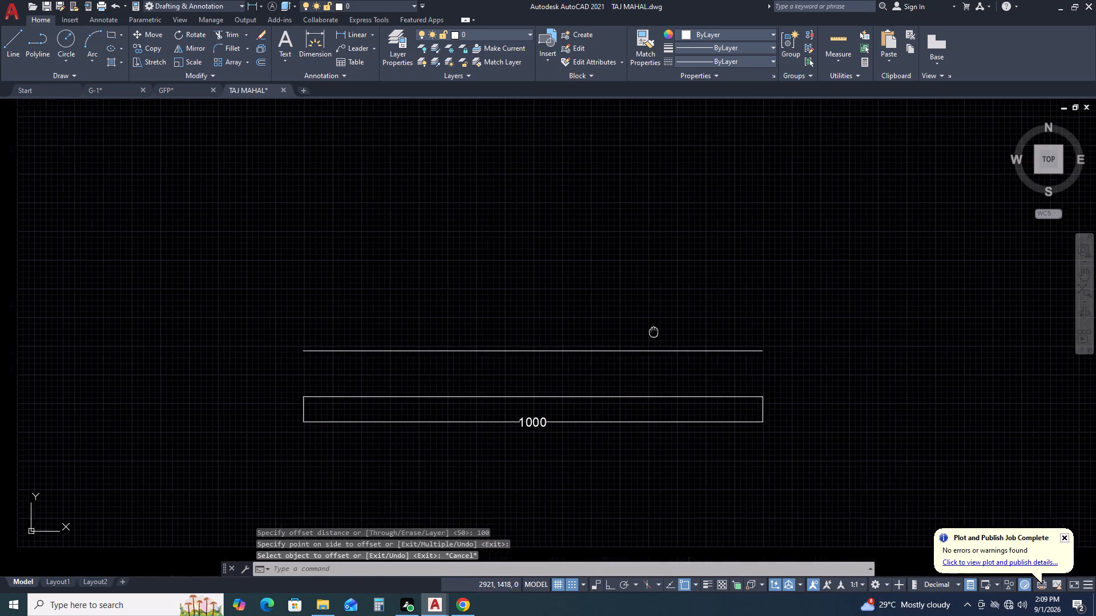
{"action": "middle_click_drag", "start_coordinate": [660, 317], "coordinate": [663, 307]}
{"action": "middle_click_drag", "start_coordinate": [749, 320], "coordinate": [654, 352]}
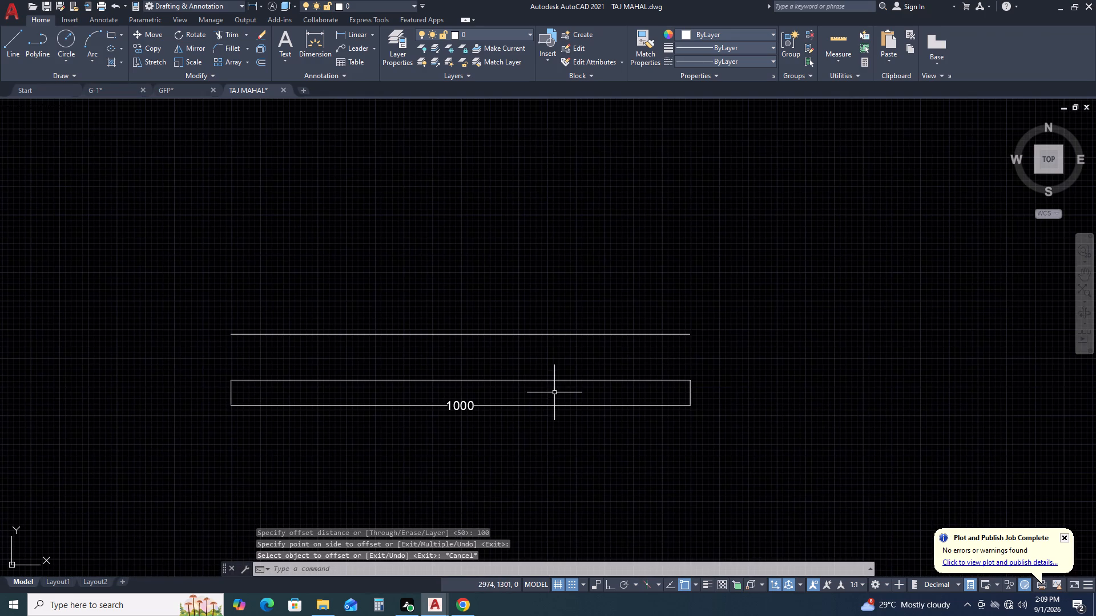
{"action": "left_click", "coordinate": [700, 276]}
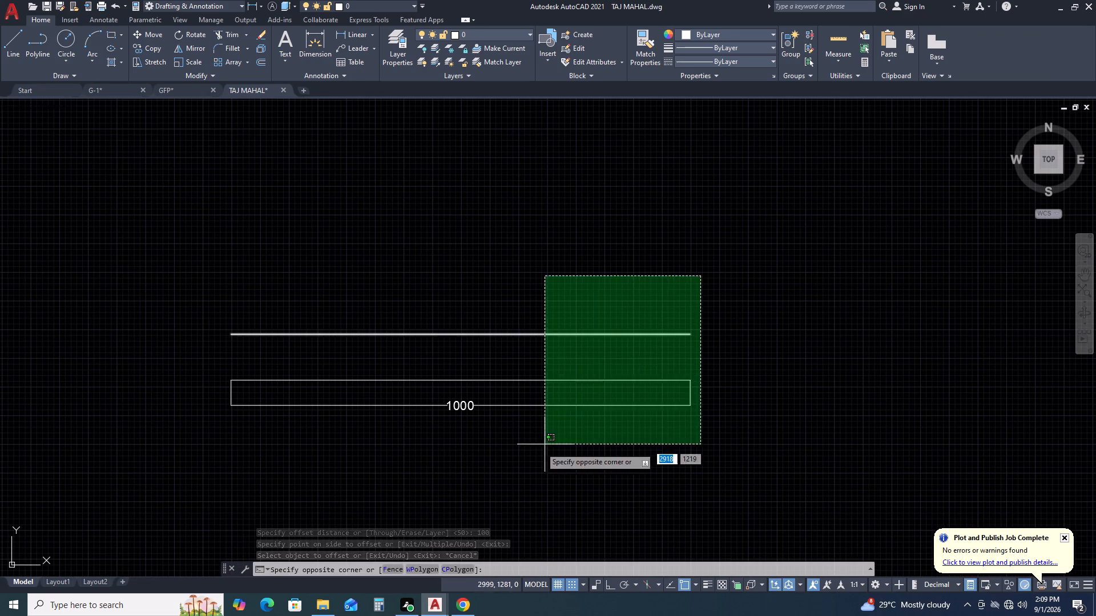
{"action": "left_click", "coordinate": [527, 458]}
{"action": "key", "text": "Delete"}
Draw a horizontal polyline 10000 mm long in the positive X direction, with Ortho mode turned on.
{"action": "type", "text": "PL"}
{"action": "key", "text": "space"}
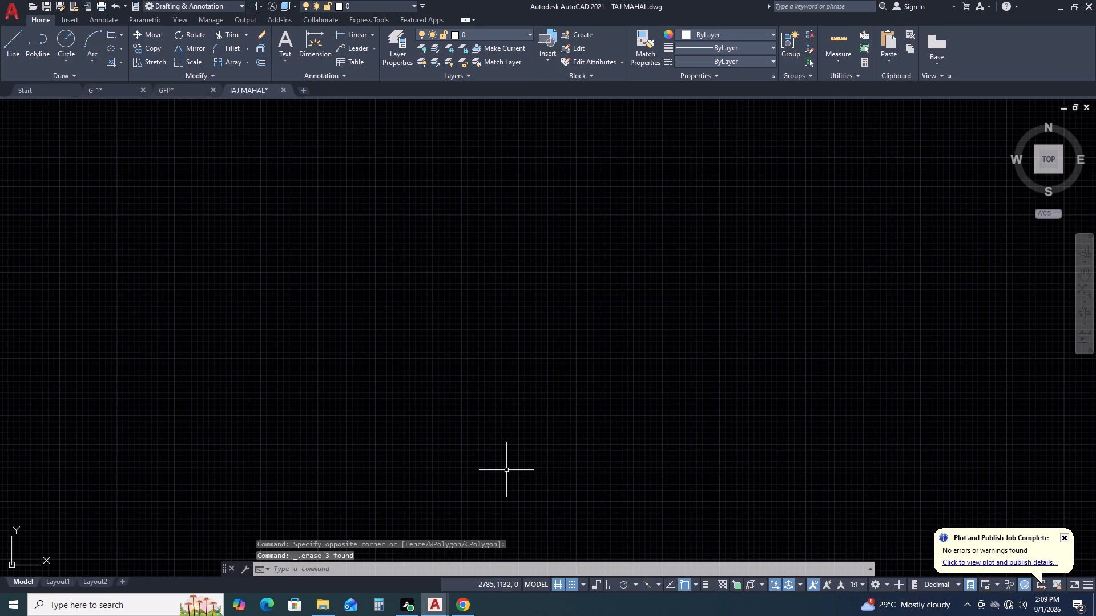
{"action": "left_click", "coordinate": [163, 413]}
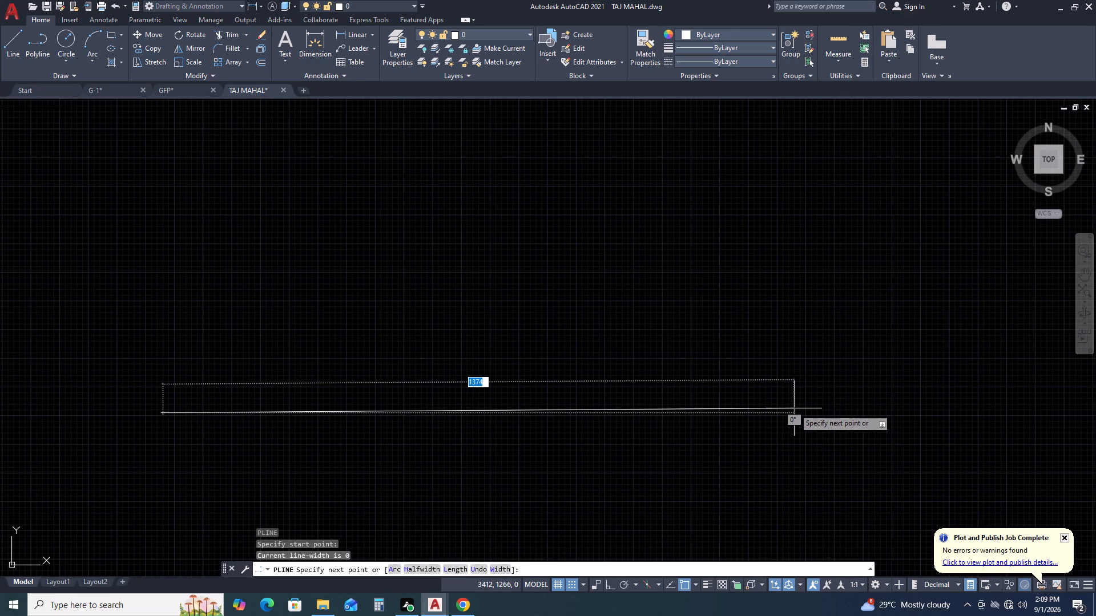
{"action": "key", "text": "F8"}
{"action": "type", "text": "10000"}
{"action": "key", "text": "space"}
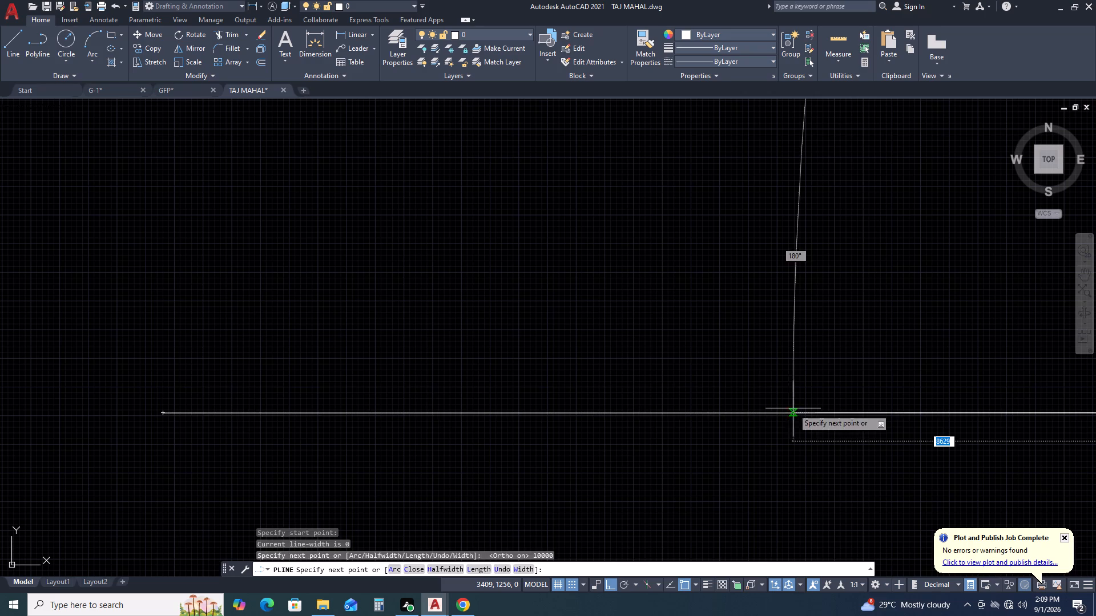
{"action": "scroll", "coordinate": [659, 400], "scroll_direction": "down", "scroll_amount": 5}
{"action": "key", "text": "Escape"}
Move the 10000 mm polyline diagonally away from the origin in positive X and Y, with Ortho mode turned off.
{"action": "scroll", "coordinate": [711, 400], "scroll_direction": "up", "scroll_amount": 1}
{"action": "scroll", "coordinate": [711, 400], "scroll_direction": "down", "scroll_amount": 7}
{"action": "middle_click_drag", "start_coordinate": [879, 392], "coordinate": [702, 411]}
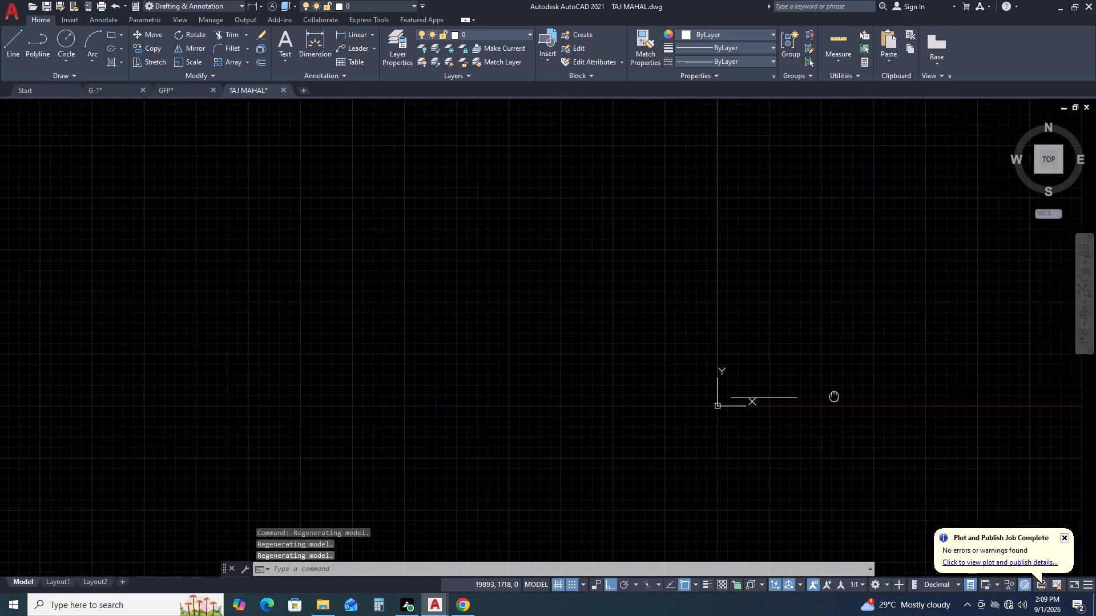
{"action": "middle_click_drag", "start_coordinate": [702, 411], "coordinate": [384, 431]}
{"action": "middle_click_drag", "start_coordinate": [377, 431], "coordinate": [370, 431]}
{"action": "middle_click", "coordinate": [365, 431]}
{"action": "scroll", "coordinate": [324, 440], "scroll_direction": "up", "scroll_amount": 4}
{"action": "left_click_drag", "start_coordinate": [353, 429], "coordinate": [336, 419]}
{"action": "left_click", "coordinate": [255, 350]}
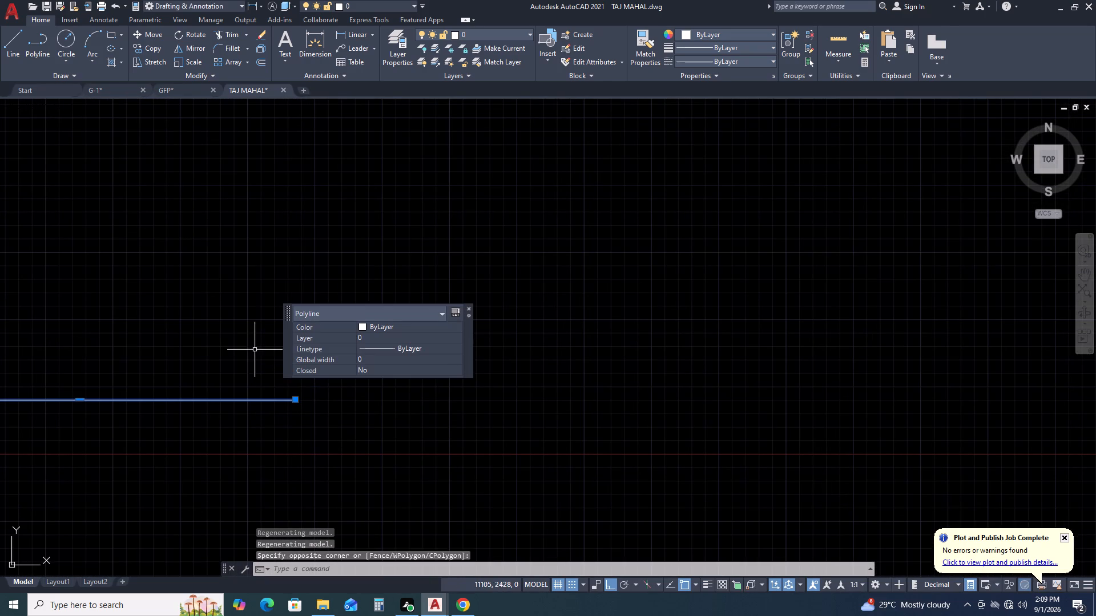
{"action": "key", "text": "m"}
{"action": "key", "text": "space"}
{"action": "left_click_drag", "start_coordinate": [257, 372], "coordinate": [292, 365]}
{"action": "key", "text": "F8"}
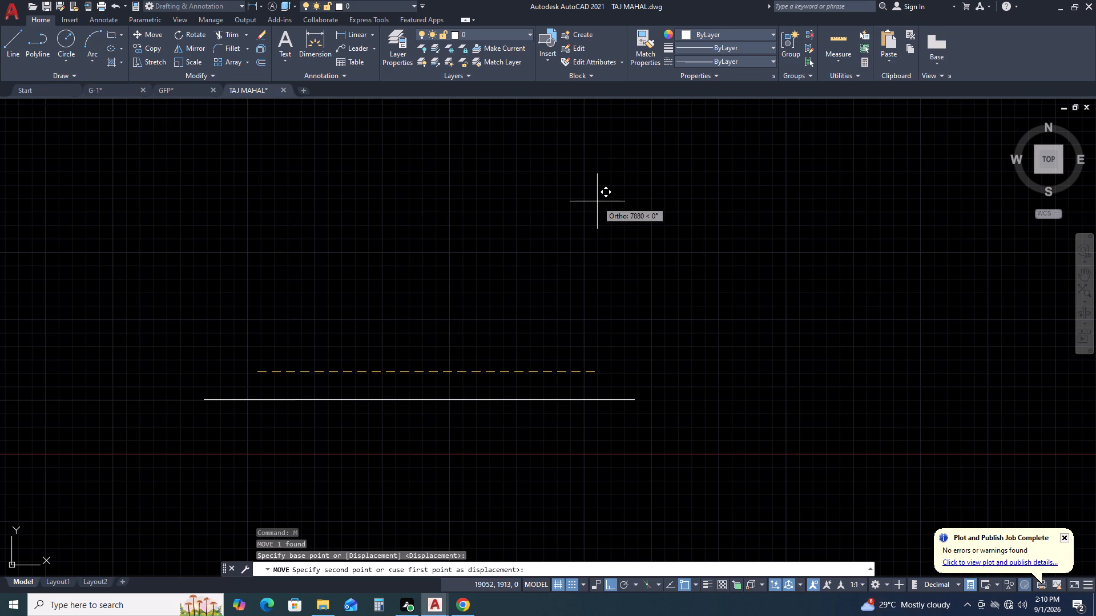
{"action": "left_click", "coordinate": [684, 172]}
Add a horizontal linear dimension between the polyline's two endpoints, placed just below it.
{"action": "scroll", "coordinate": [593, 177], "scroll_direction": "up", "scroll_amount": 2}
{"action": "middle_click_drag", "start_coordinate": [657, 163], "coordinate": [699, 258]}
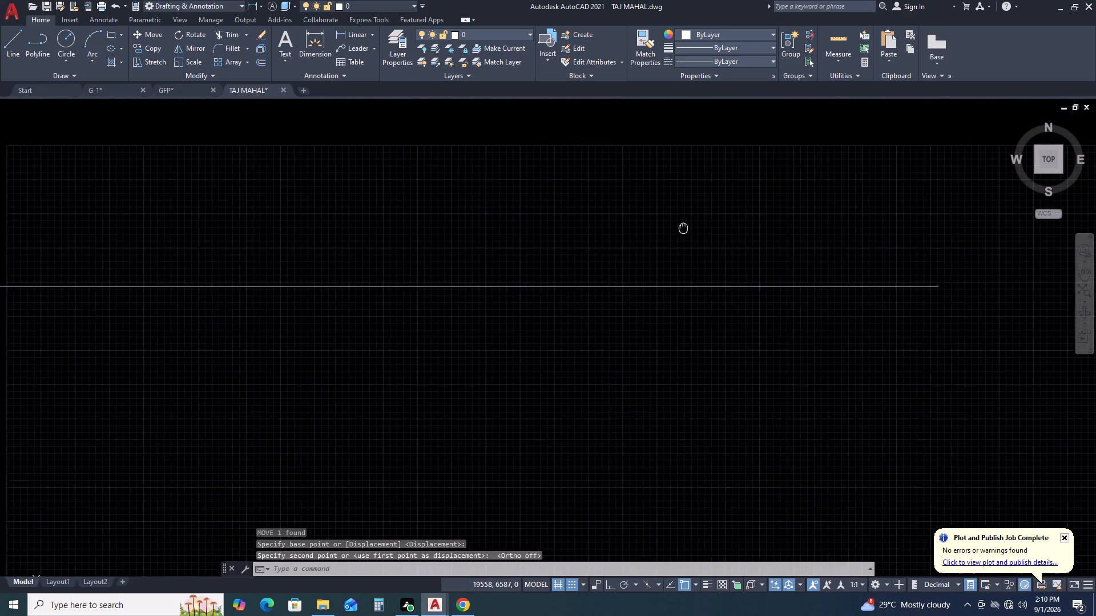
{"action": "middle_click_drag", "start_coordinate": [699, 258], "coordinate": [703, 262]}
{"action": "scroll", "coordinate": [714, 268], "scroll_direction": "down", "scroll_amount": 1}
{"action": "key", "text": "d"}
{"action": "key", "text": "l"}
{"action": "key", "text": "i"}
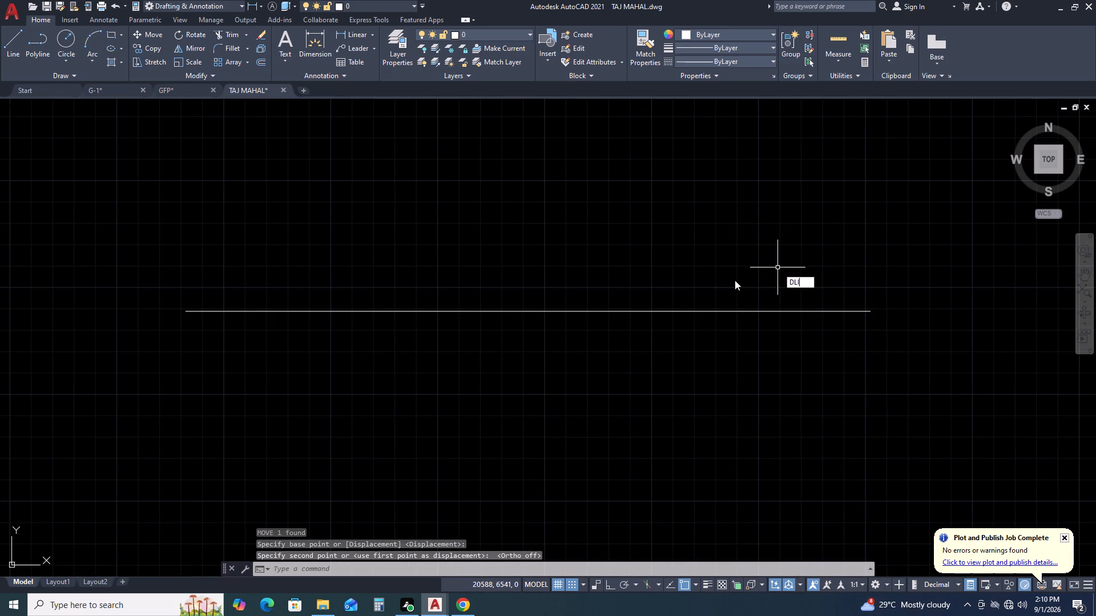
{"action": "key", "text": "space"}
{"action": "left_click", "coordinate": [187, 310]}
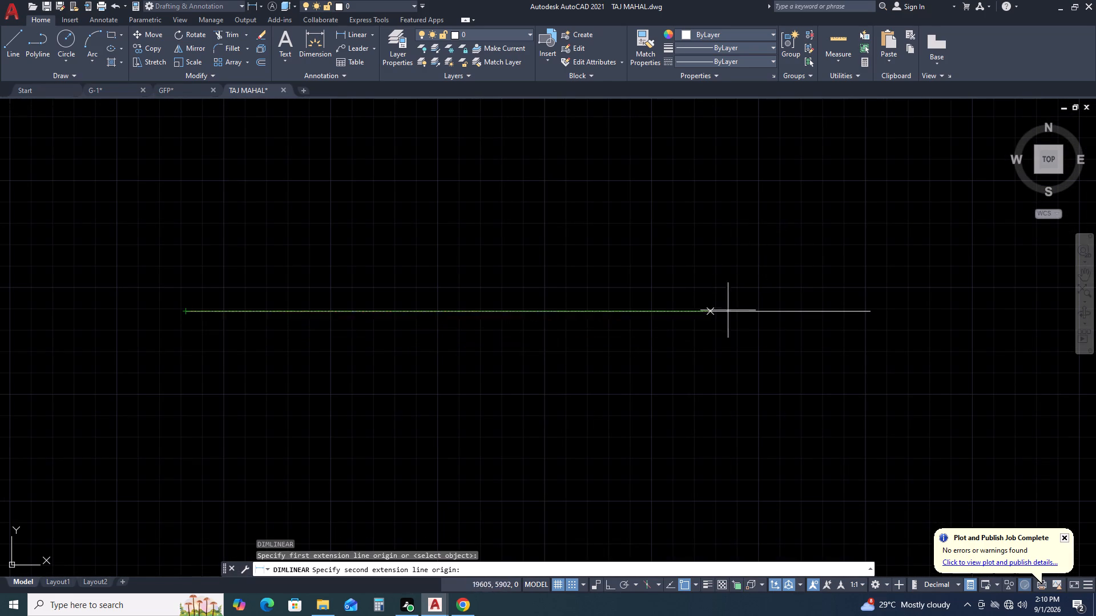
{"action": "left_click", "coordinate": [871, 311]}
{"action": "left_click", "coordinate": [864, 327]}
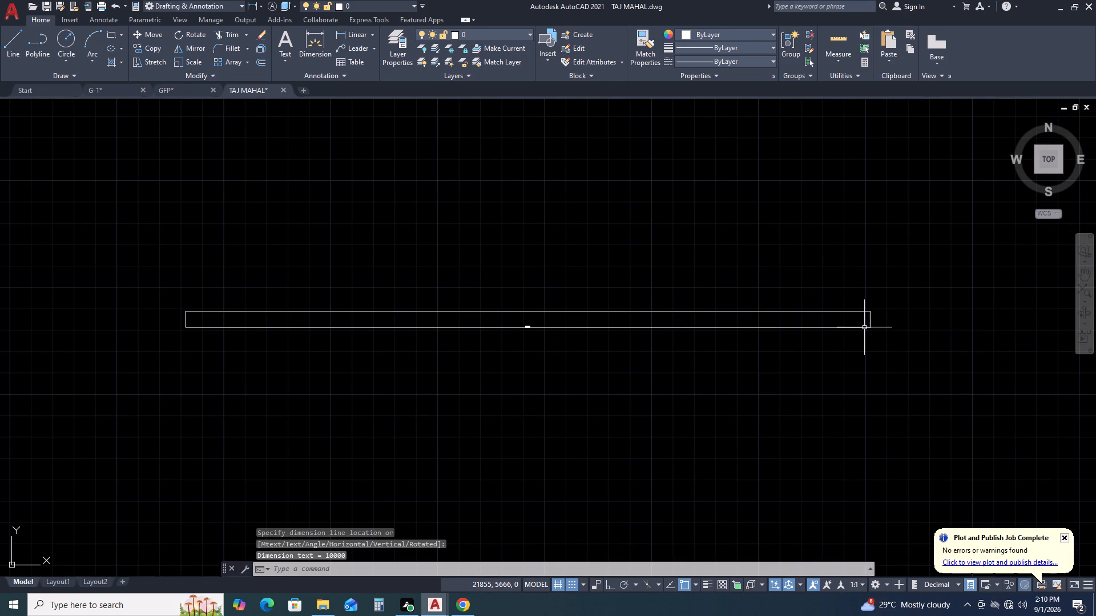
Set the Standard dimension style's text height to 55 and make that style current.
{"action": "scroll", "coordinate": [530, 325], "scroll_direction": "up", "scroll_amount": 3}
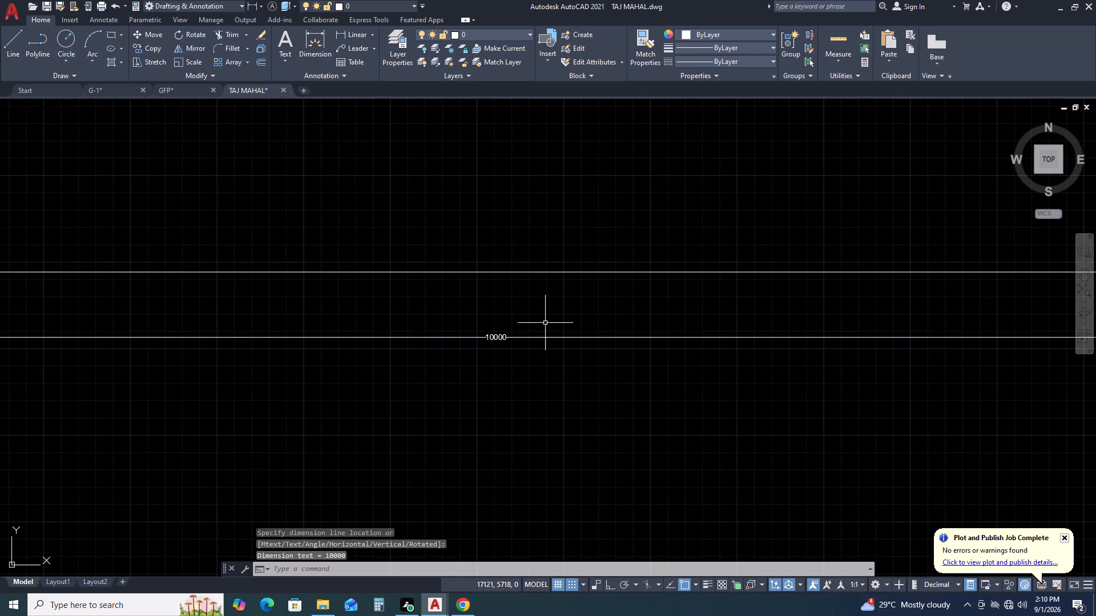
{"action": "type", "text": "D"}
{"action": "key", "text": "space"}
{"action": "left_click", "coordinate": [674, 274]}
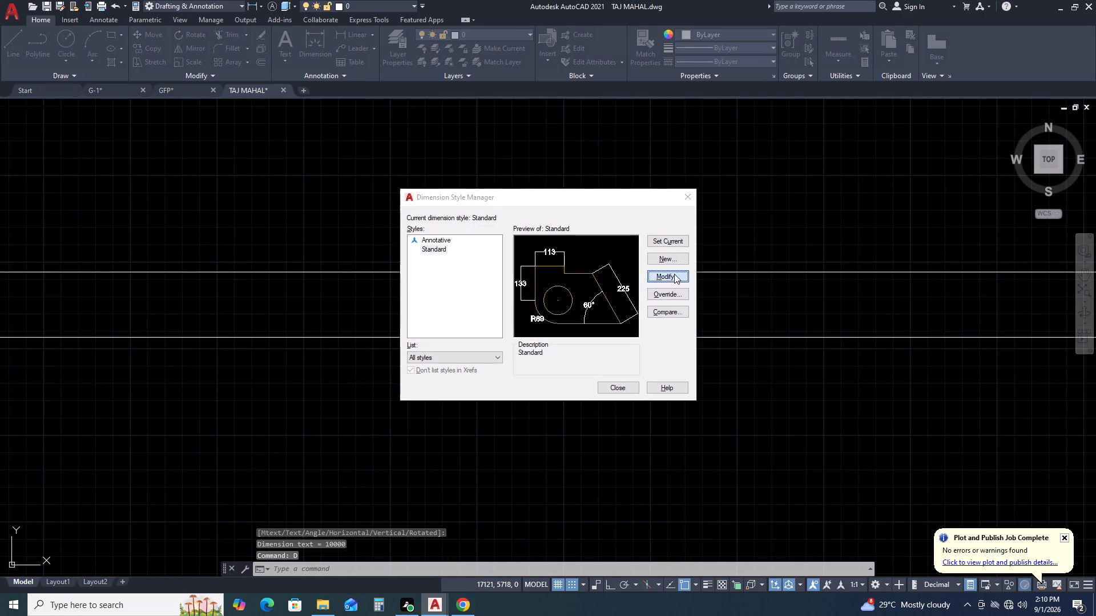
{"action": "left_click", "coordinate": [253, 252]}
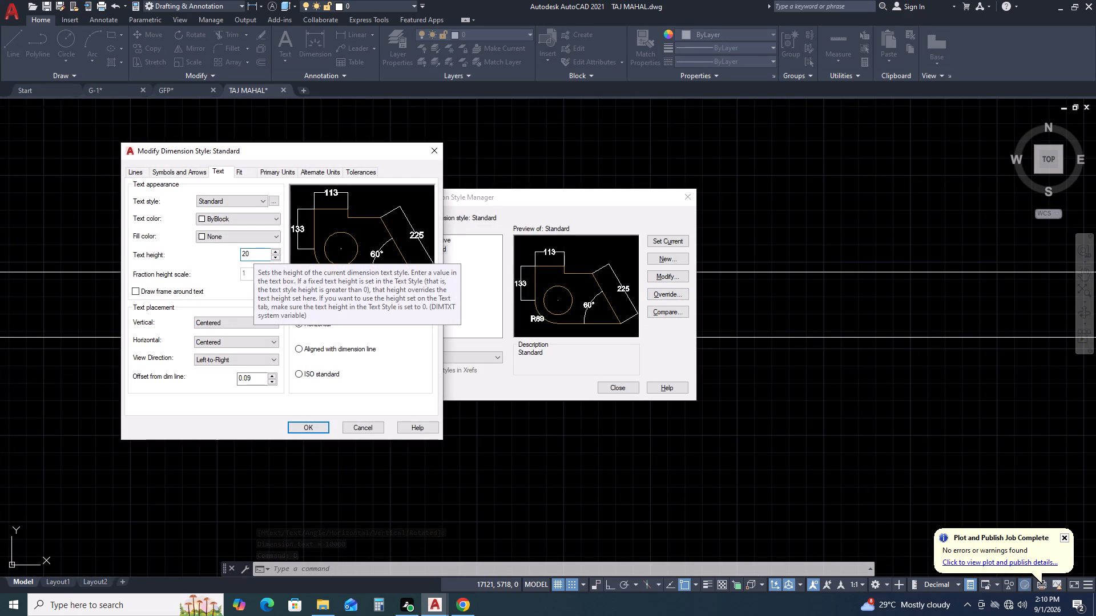
{"action": "key", "text": "BackSpace"}
{"action": "key", "text": "BackSpace"}
{"action": "key", "text": "5"}
{"action": "key", "text": "5"}
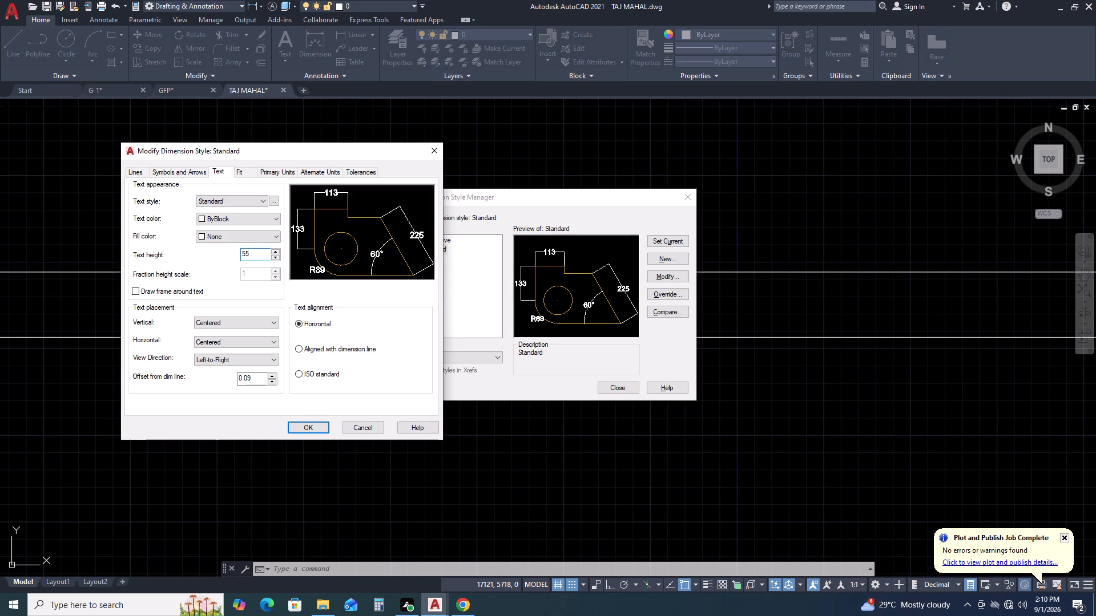
{"action": "key", "text": "Return"}
{"action": "left_click", "coordinate": [311, 427]}
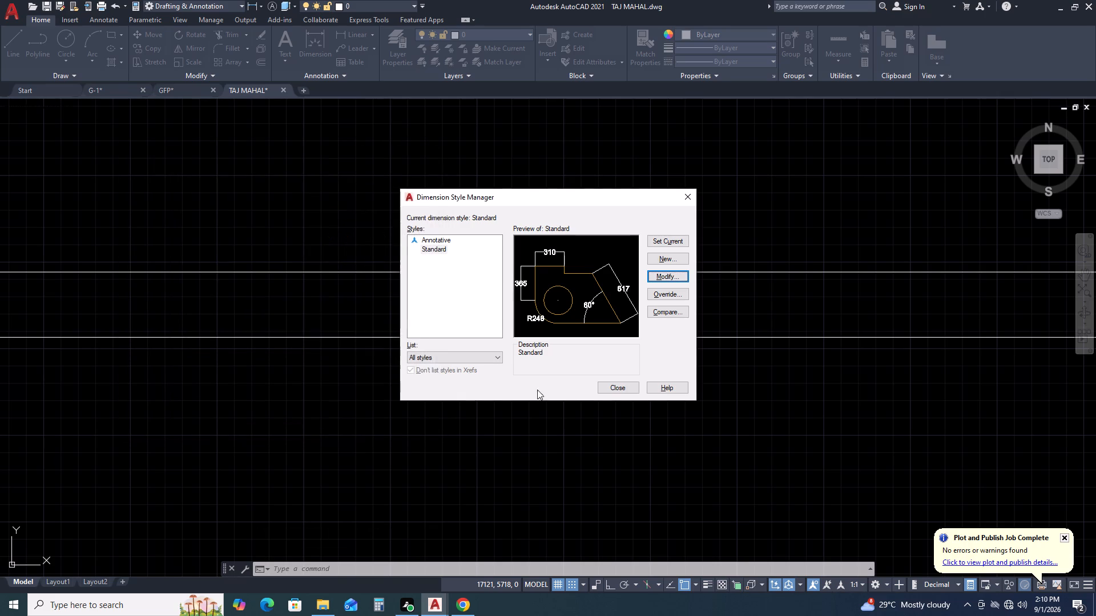
{"action": "left_click", "coordinate": [668, 242]}
{"action": "left_click", "coordinate": [693, 189]}
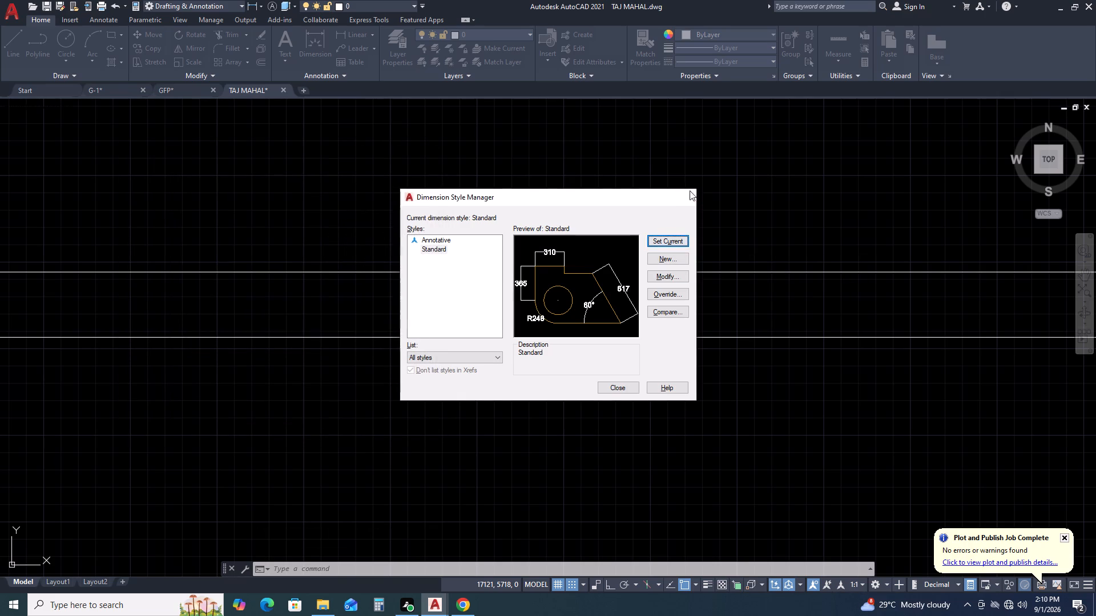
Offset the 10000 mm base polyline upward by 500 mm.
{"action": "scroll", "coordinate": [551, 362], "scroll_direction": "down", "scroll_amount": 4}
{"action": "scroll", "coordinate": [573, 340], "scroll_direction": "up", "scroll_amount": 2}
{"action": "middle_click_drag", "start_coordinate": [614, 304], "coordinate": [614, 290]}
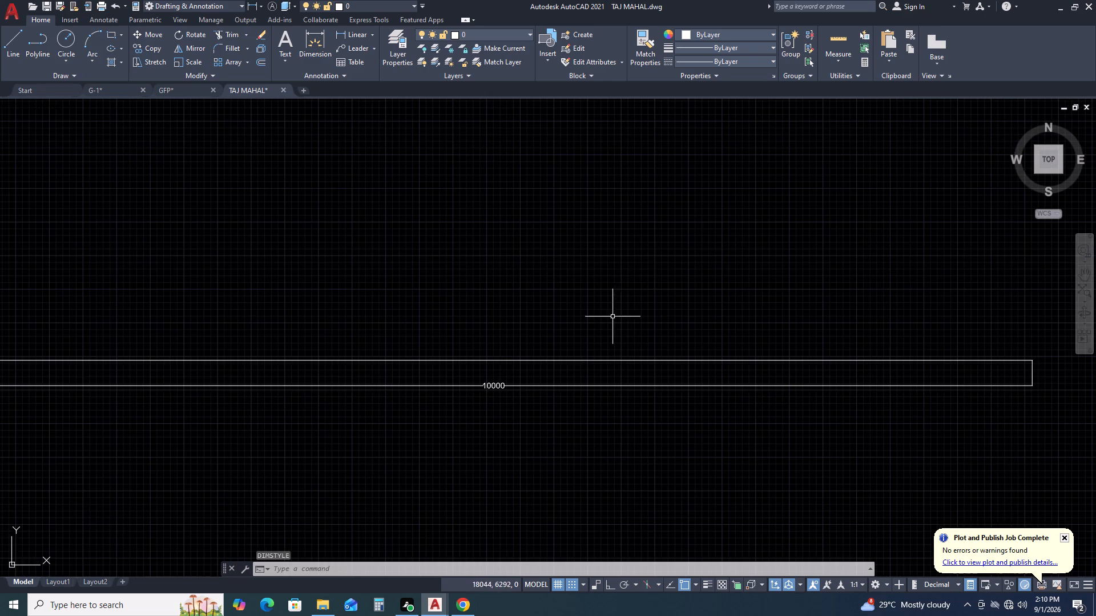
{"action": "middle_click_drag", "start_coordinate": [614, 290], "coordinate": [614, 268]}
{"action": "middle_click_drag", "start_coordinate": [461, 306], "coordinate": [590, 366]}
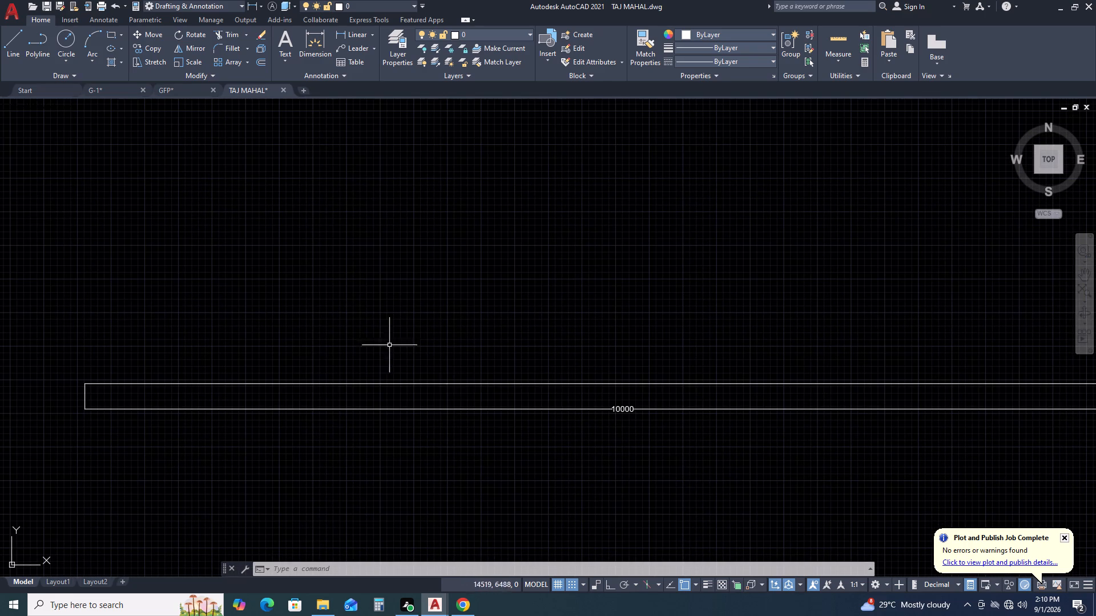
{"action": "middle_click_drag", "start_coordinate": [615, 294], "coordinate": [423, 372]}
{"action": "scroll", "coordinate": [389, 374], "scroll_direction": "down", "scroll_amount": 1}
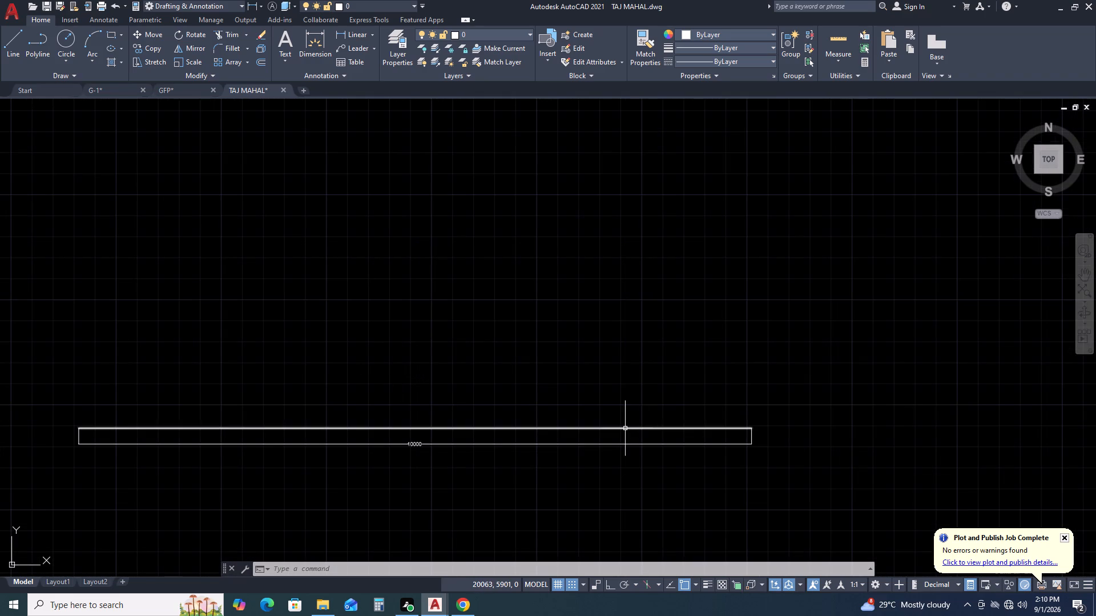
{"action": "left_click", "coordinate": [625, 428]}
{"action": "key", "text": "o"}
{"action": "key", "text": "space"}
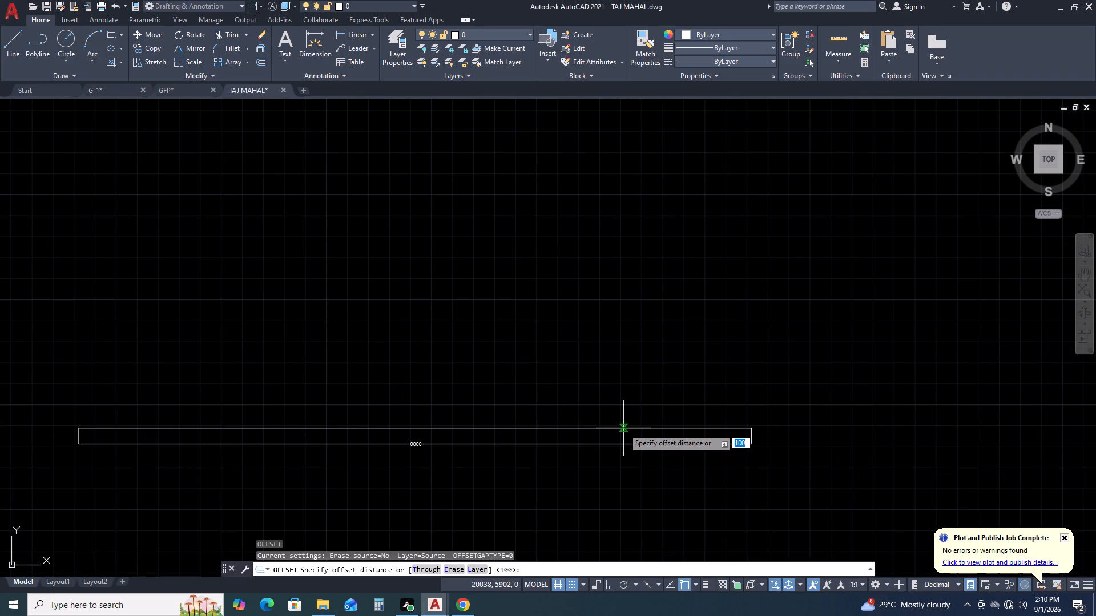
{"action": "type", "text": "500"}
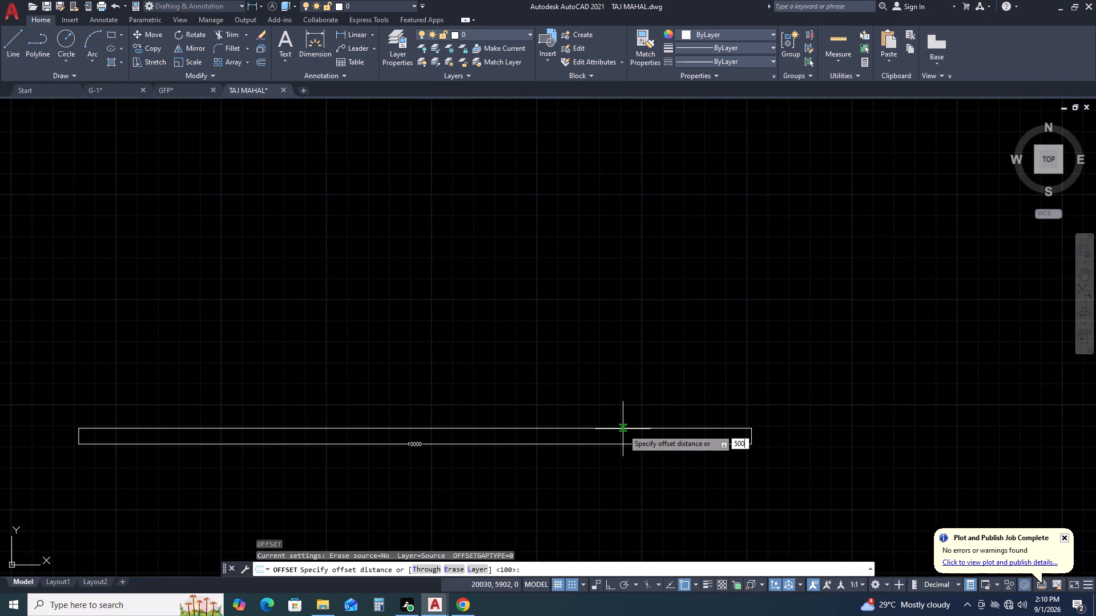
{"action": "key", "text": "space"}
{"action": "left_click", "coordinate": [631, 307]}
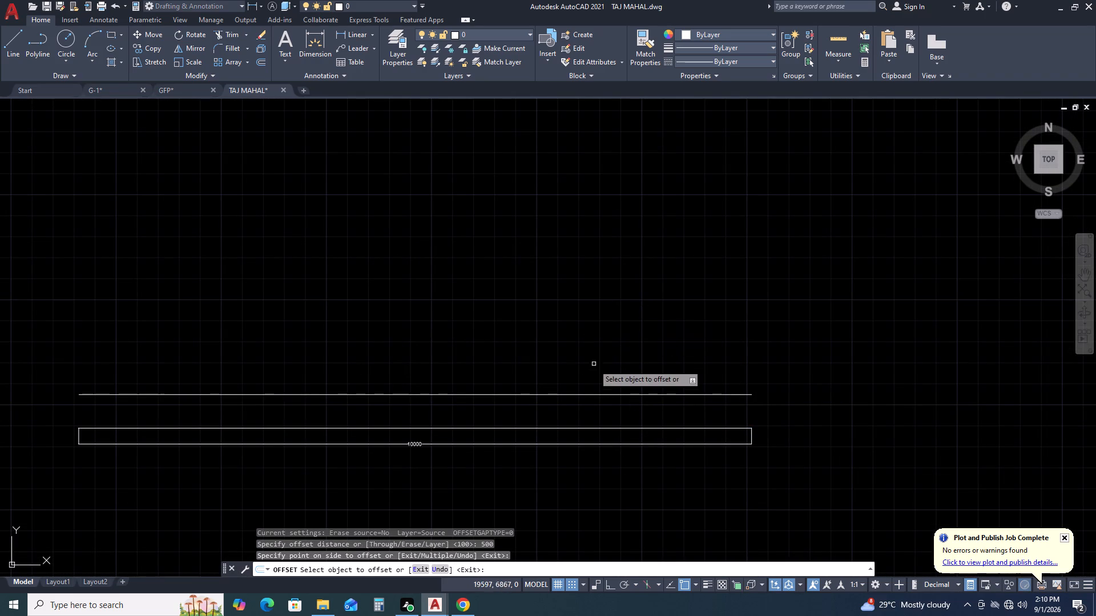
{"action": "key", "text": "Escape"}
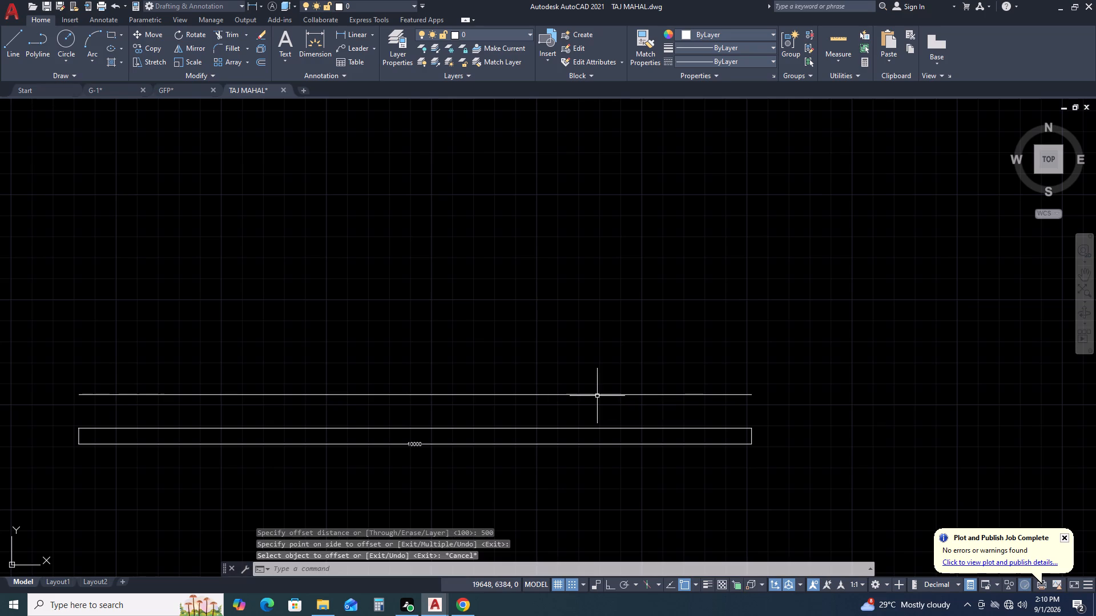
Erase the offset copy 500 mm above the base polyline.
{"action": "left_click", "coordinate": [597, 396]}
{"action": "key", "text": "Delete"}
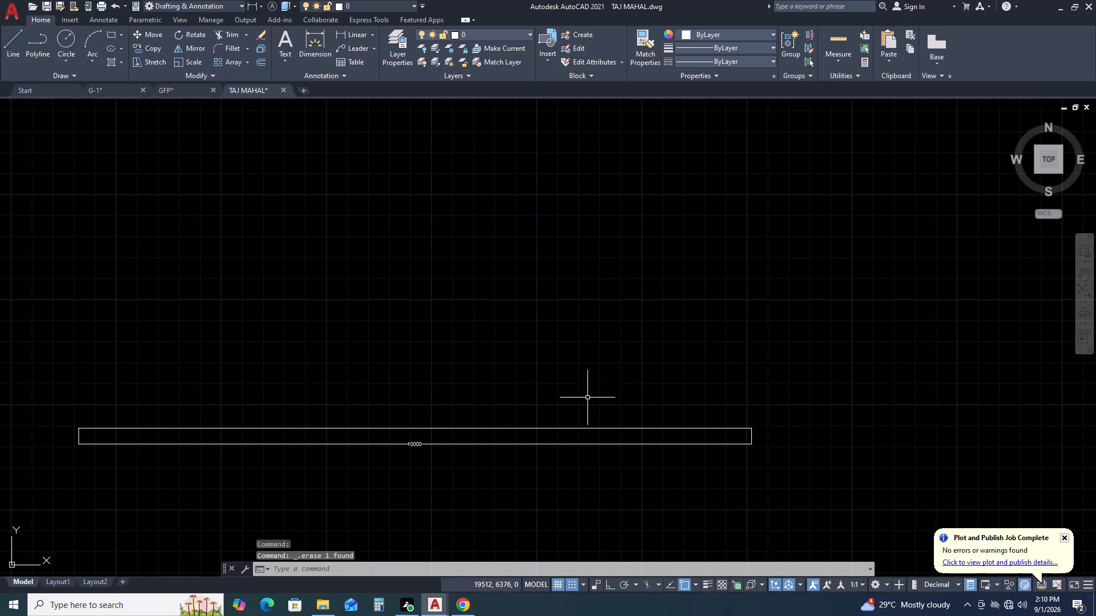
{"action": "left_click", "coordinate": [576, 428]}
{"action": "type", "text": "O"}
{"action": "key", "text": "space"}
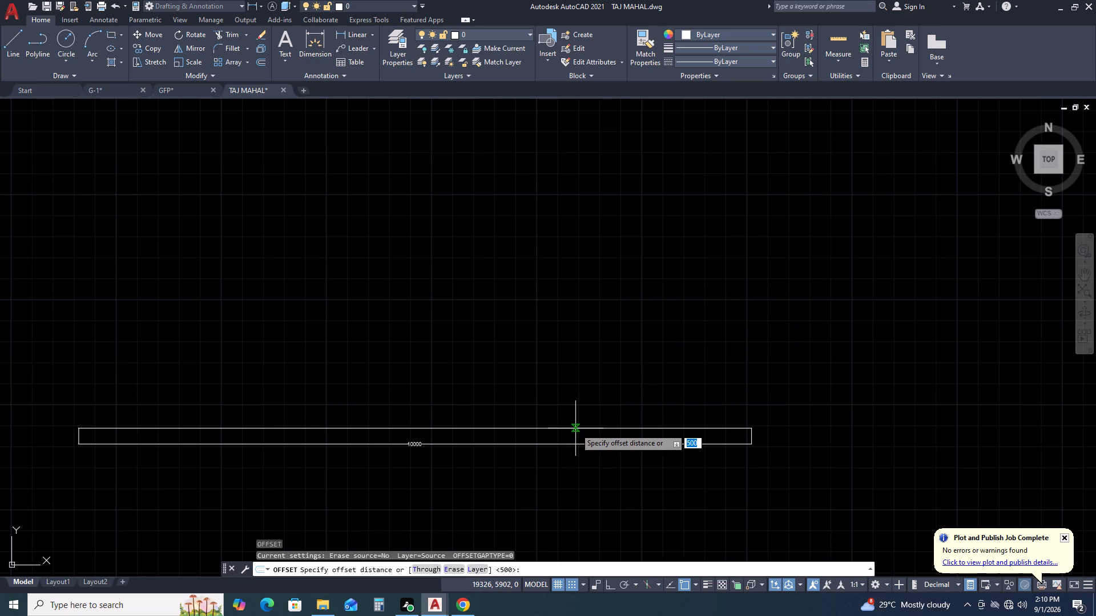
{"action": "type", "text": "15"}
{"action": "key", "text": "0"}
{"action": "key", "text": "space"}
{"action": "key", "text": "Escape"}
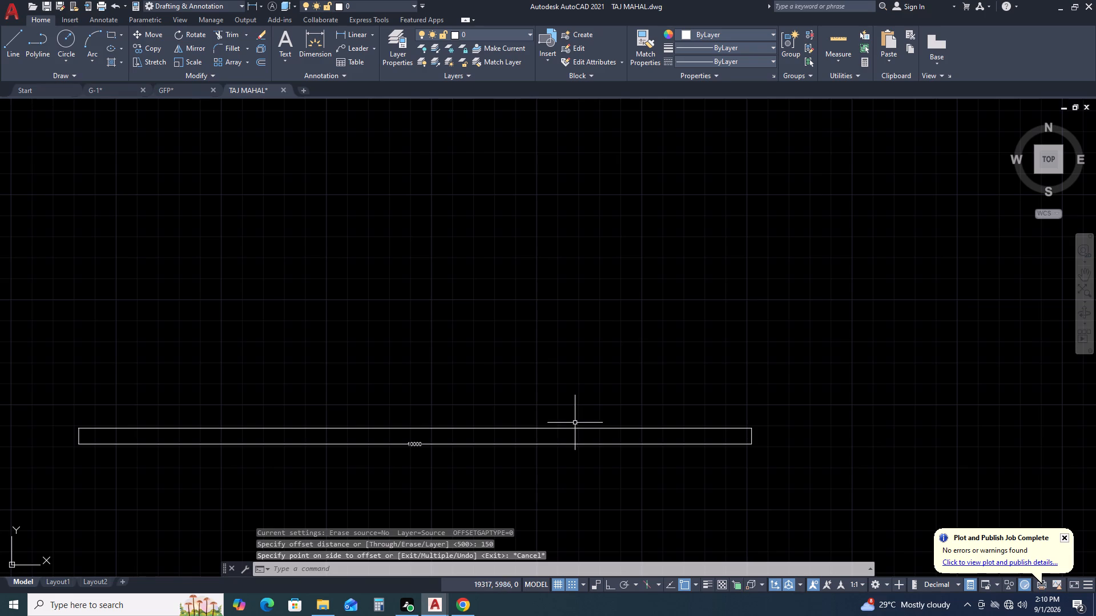
Offset the 10000 mm base polyline upward by 1000 mm.
{"action": "left_click", "coordinate": [575, 423]}
{"action": "left_click", "coordinate": [546, 434]}
{"action": "type", "text": "O"}
{"action": "key", "text": "space"}
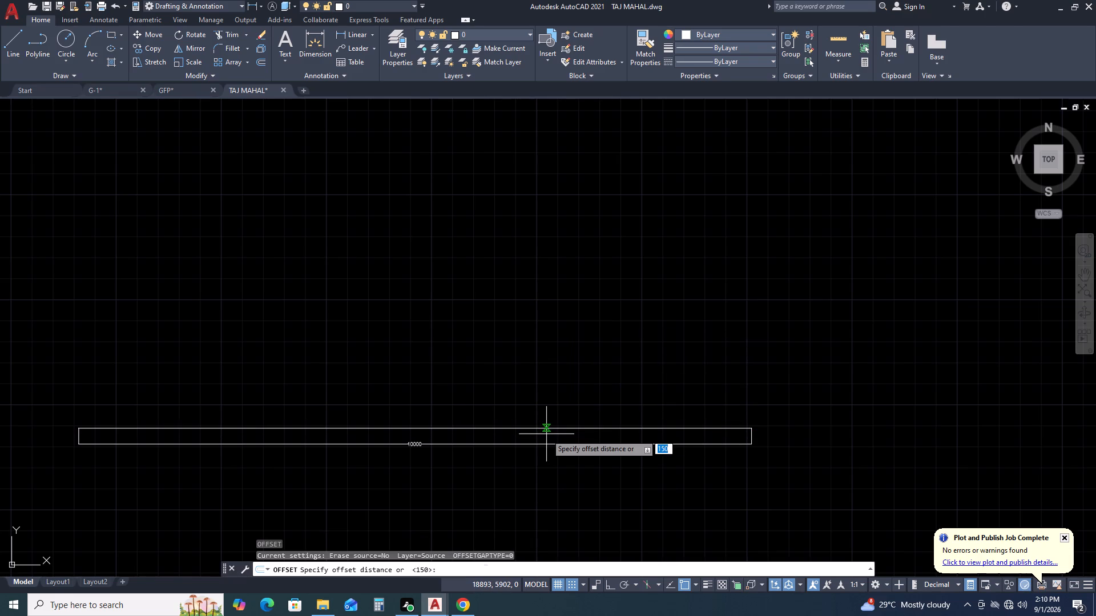
{"action": "type", "text": "1000"}
{"action": "key", "text": "space"}
{"action": "left_click", "coordinate": [571, 336]}
{"action": "key", "text": "Escape"}
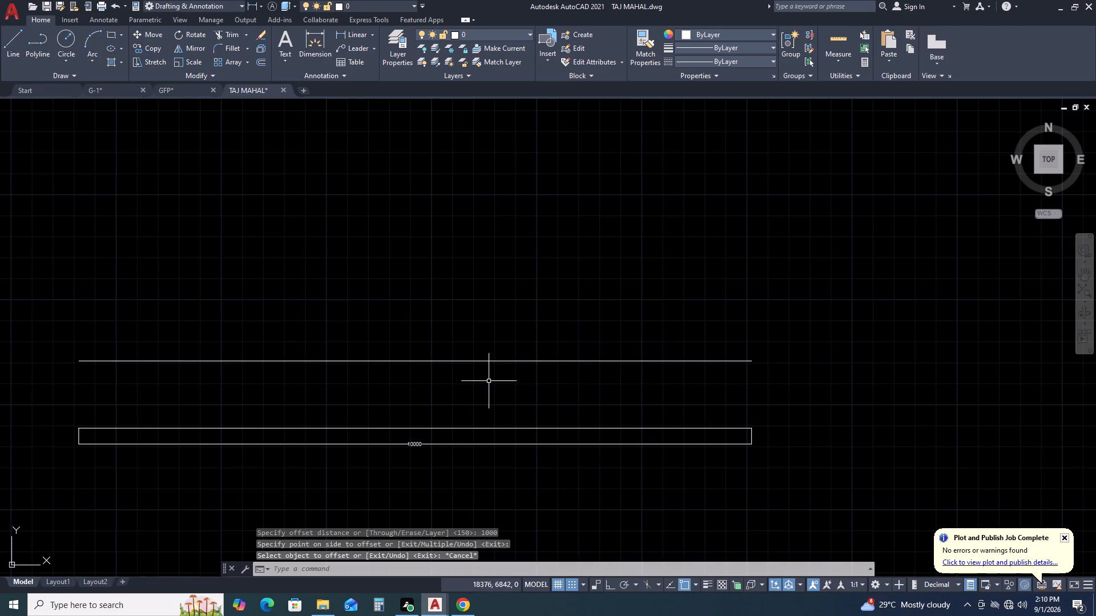
Offset the upper polyline downward by 50 mm, and offset that copy downward by another 50 mm.
{"action": "middle_click_drag", "start_coordinate": [489, 384], "coordinate": [596, 329]}
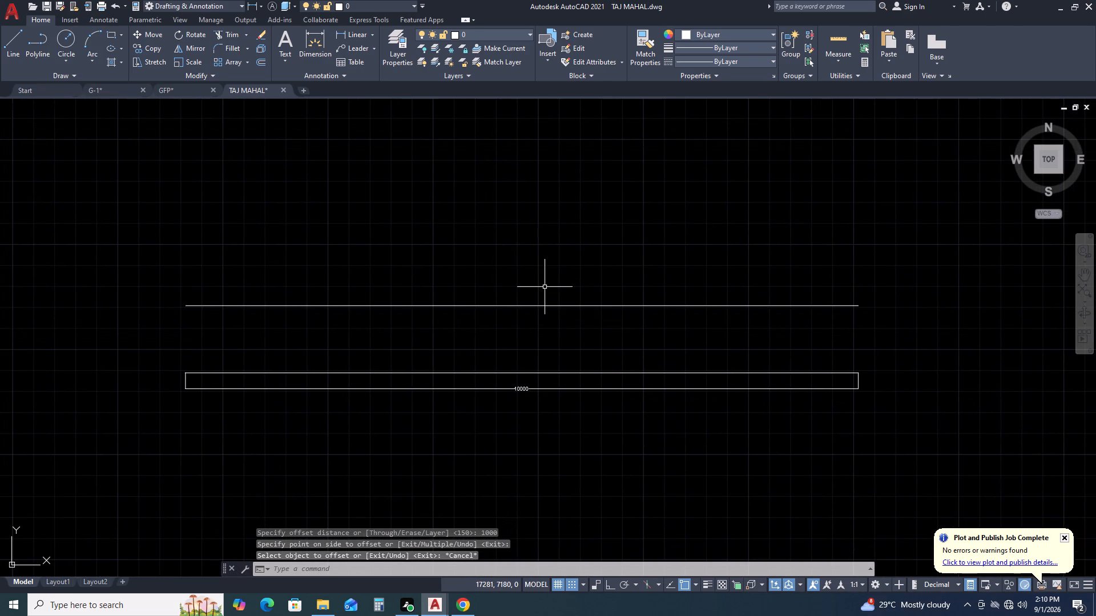
{"action": "double_click", "coordinate": [661, 309]}
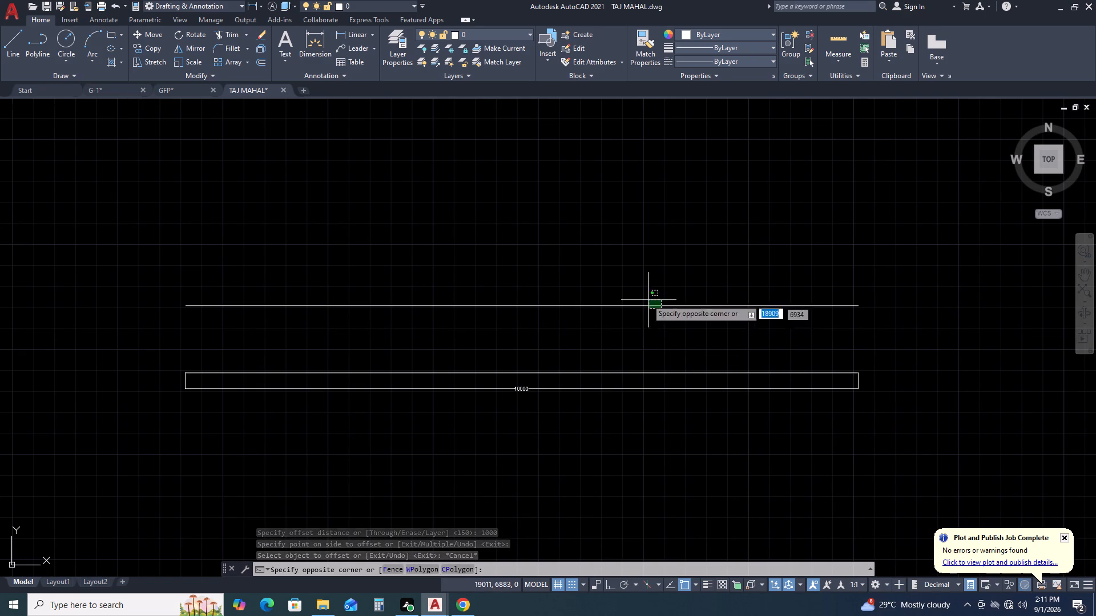
{"action": "left_click", "coordinate": [639, 294]}
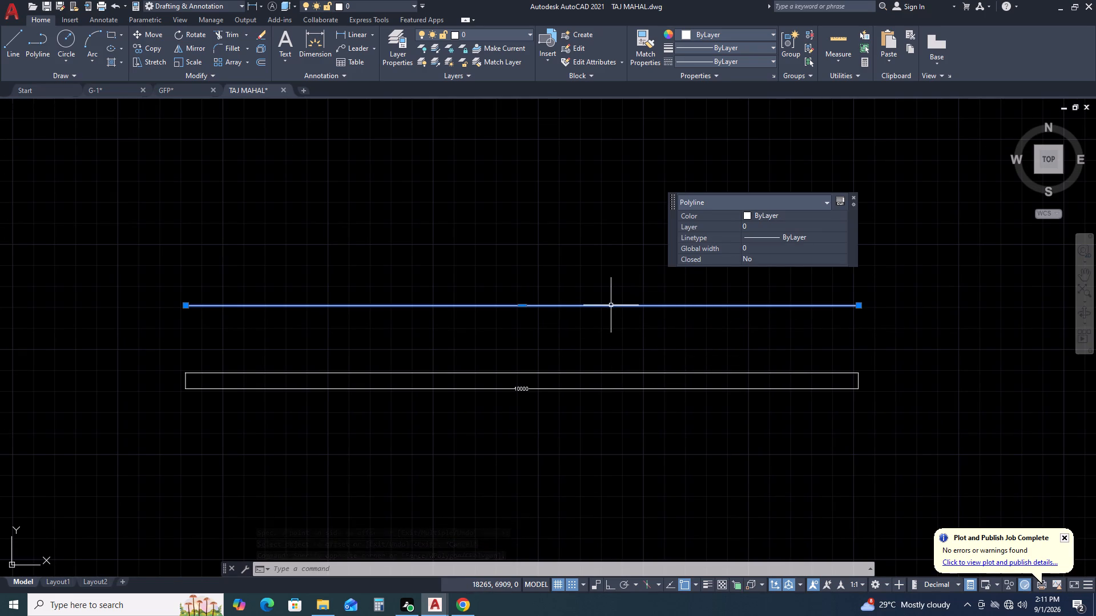
{"action": "type", "text": "O"}
{"action": "key", "text": "space"}
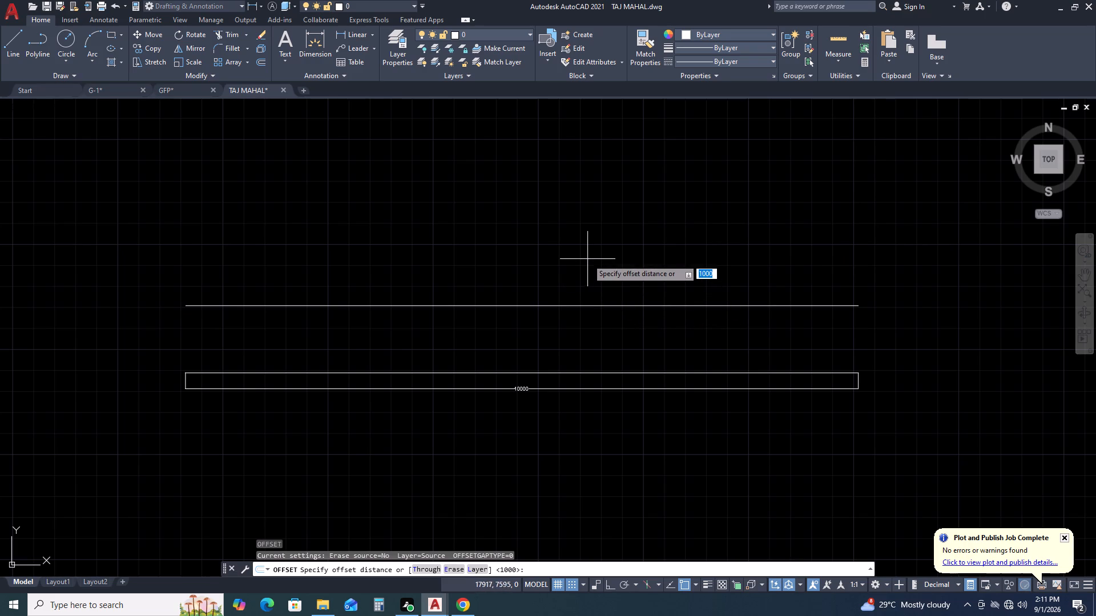
{"action": "key", "text": "5"}
{"action": "key", "text": "0"}
{"action": "key", "text": "space"}
{"action": "left_click", "coordinate": [609, 325]}
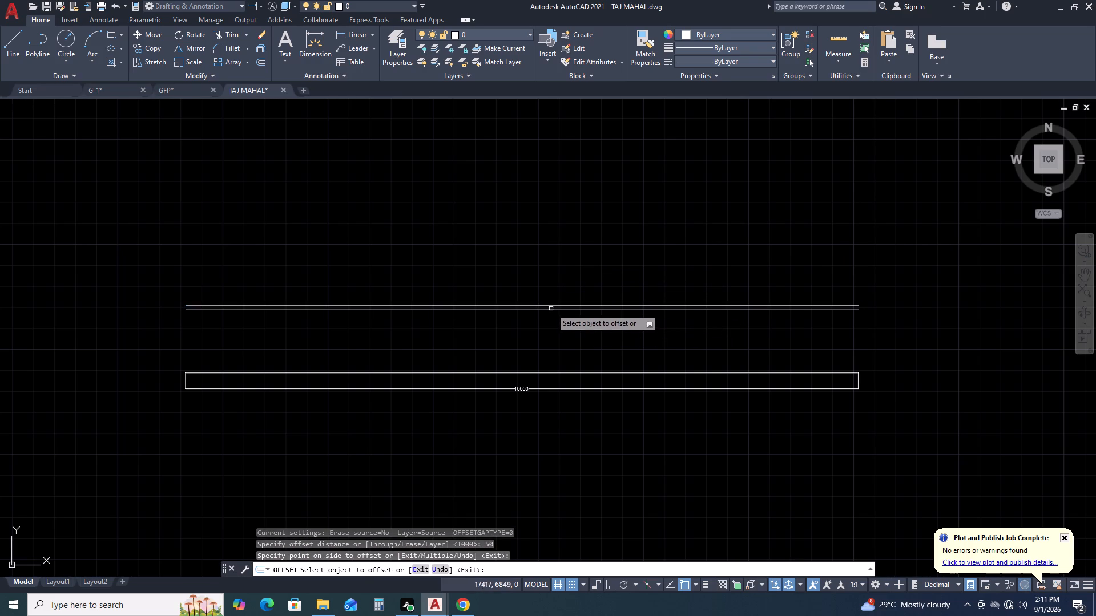
{"action": "left_click", "coordinate": [570, 309]}
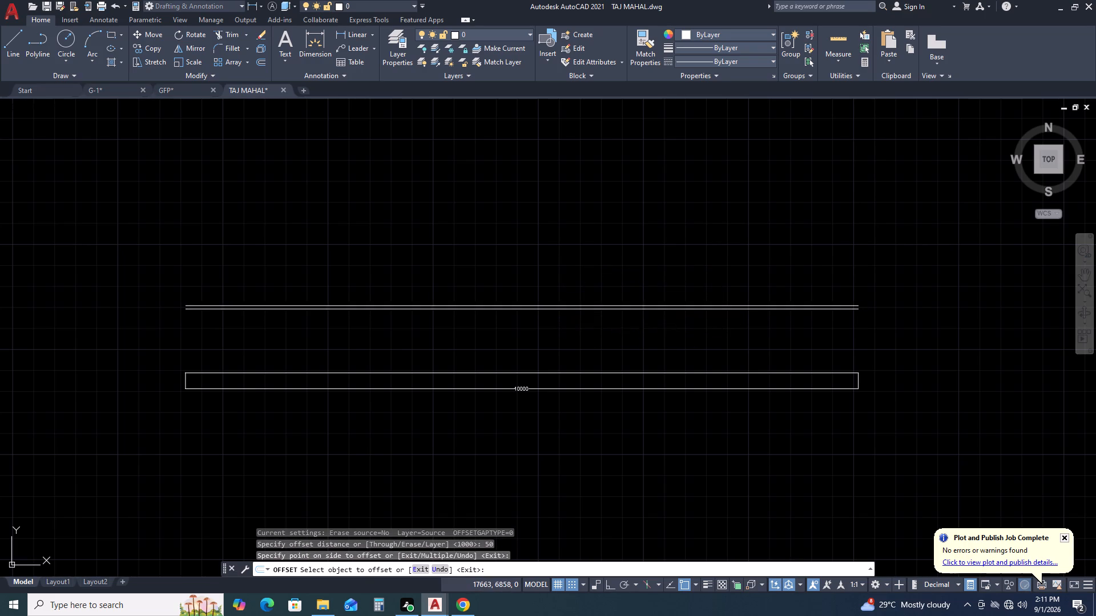
{"action": "left_click", "coordinate": [577, 338]}
{"action": "key", "text": "Escape"}
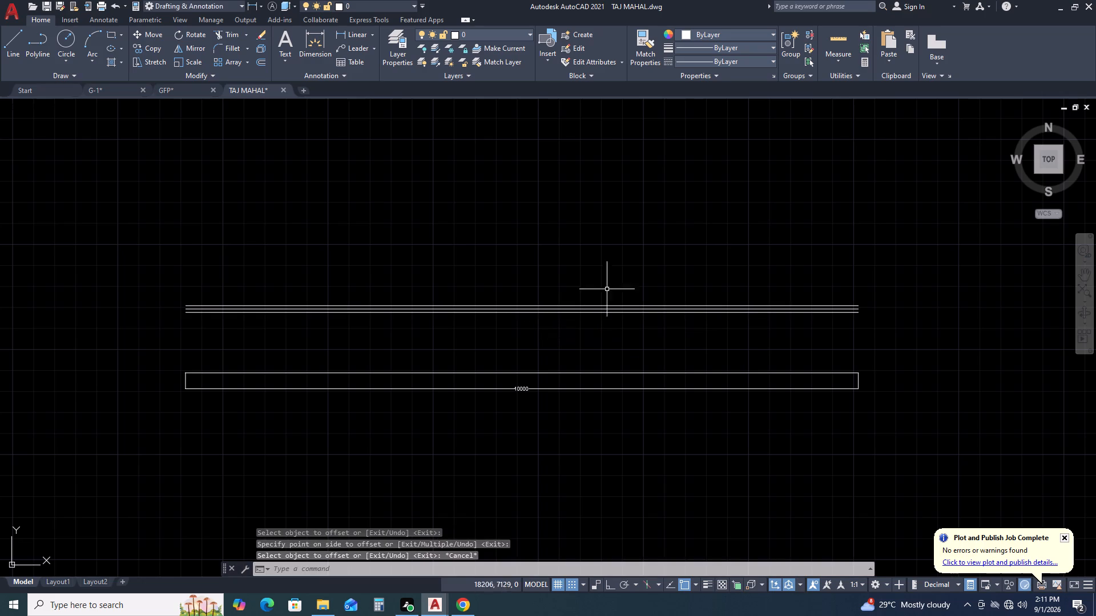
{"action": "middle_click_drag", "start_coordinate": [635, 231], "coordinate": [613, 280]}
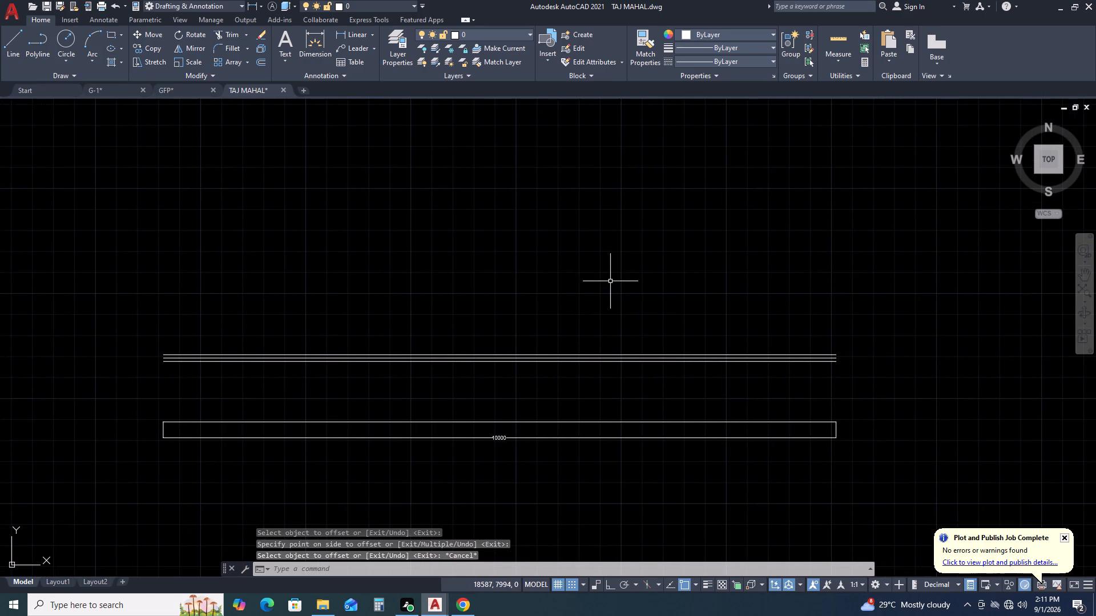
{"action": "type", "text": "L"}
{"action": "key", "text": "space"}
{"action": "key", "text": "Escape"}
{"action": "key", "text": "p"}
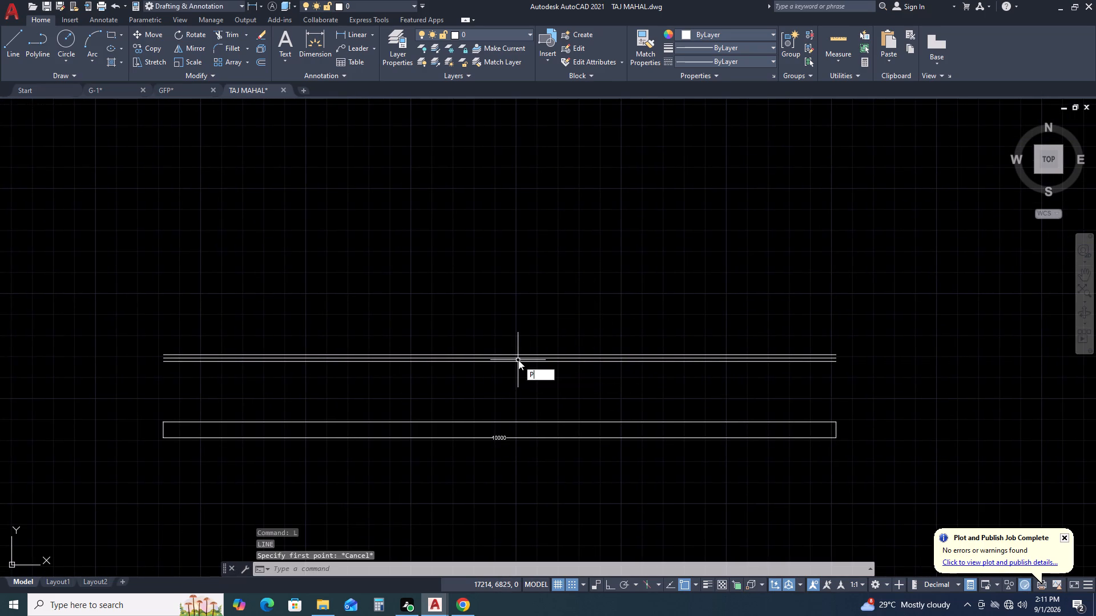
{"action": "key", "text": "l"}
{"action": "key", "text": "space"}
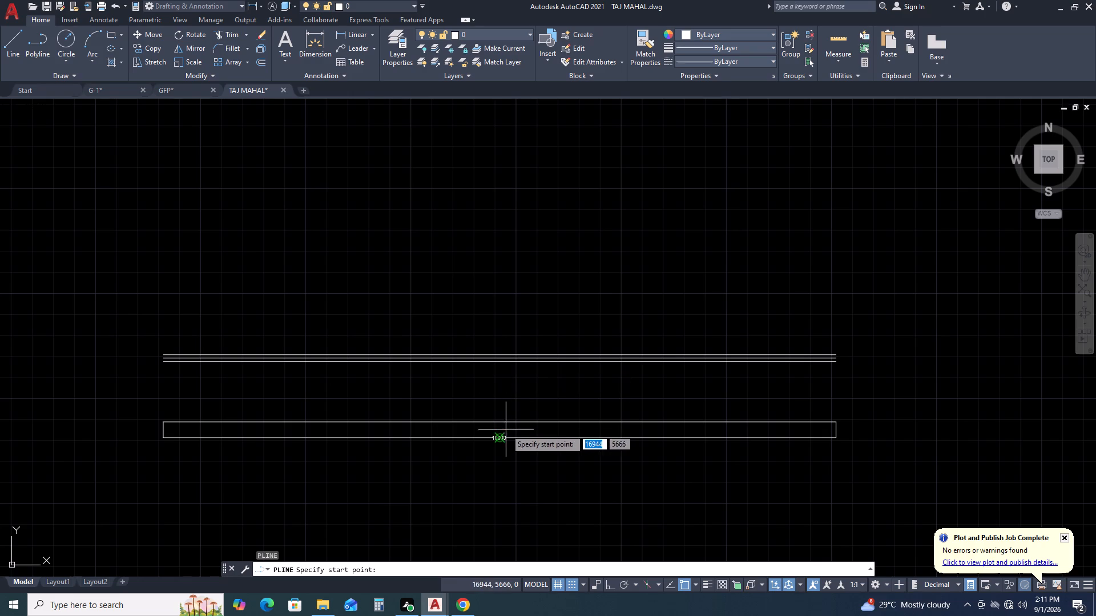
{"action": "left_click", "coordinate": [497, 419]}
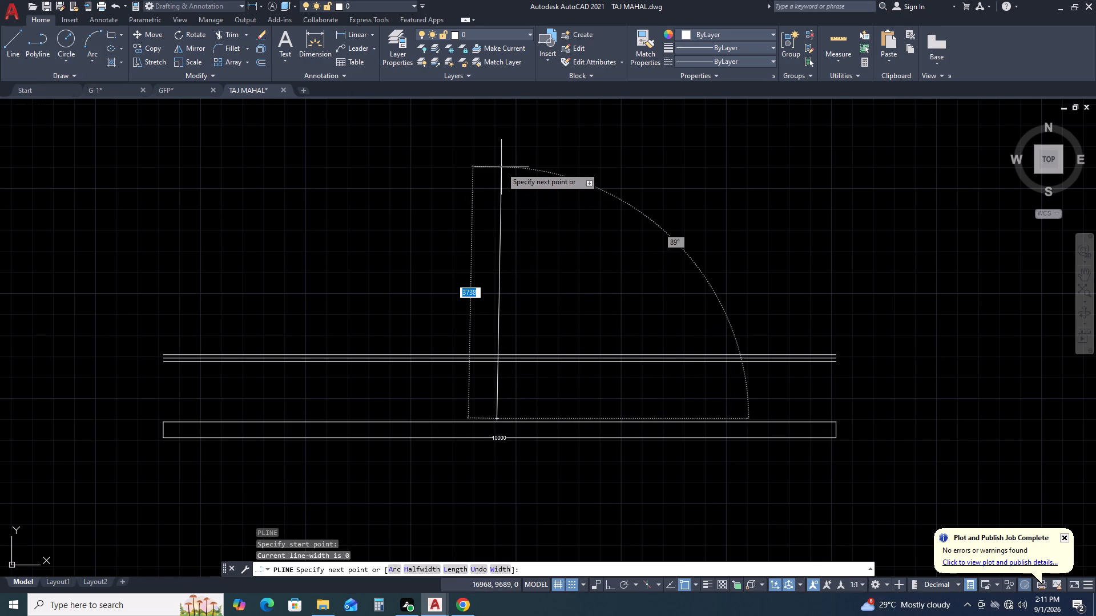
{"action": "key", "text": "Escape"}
Draw a vertical construction line (XLINE) through the midpoint of the middle line in the upper group of three.
{"action": "key", "text": "x"}
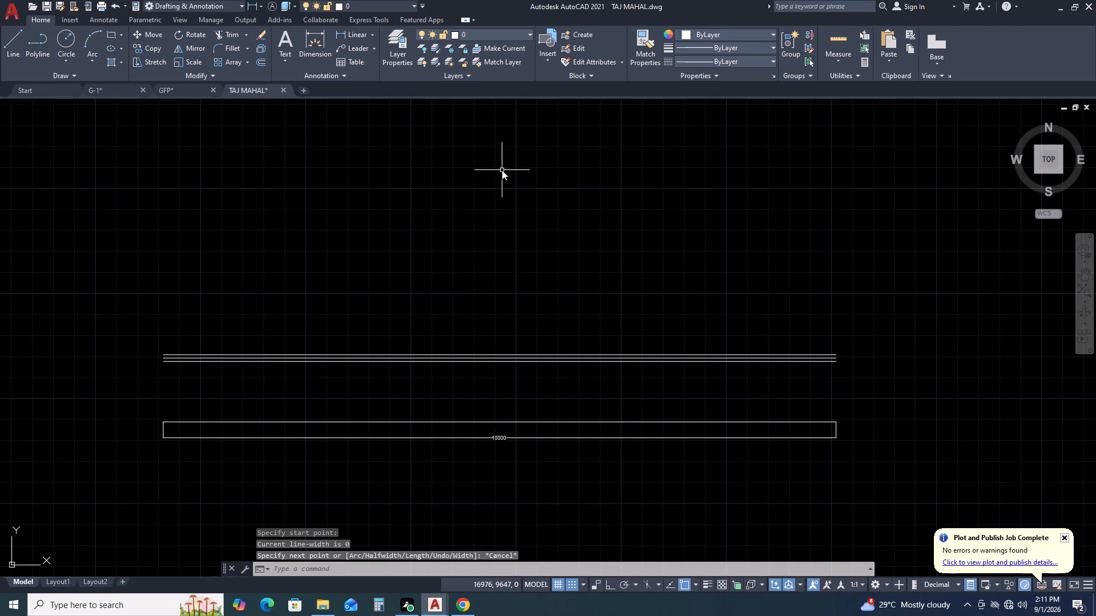
{"action": "type", "text": "L"}
{"action": "key", "text": "space"}
{"action": "key", "text": "v"}
{"action": "key", "text": "space"}
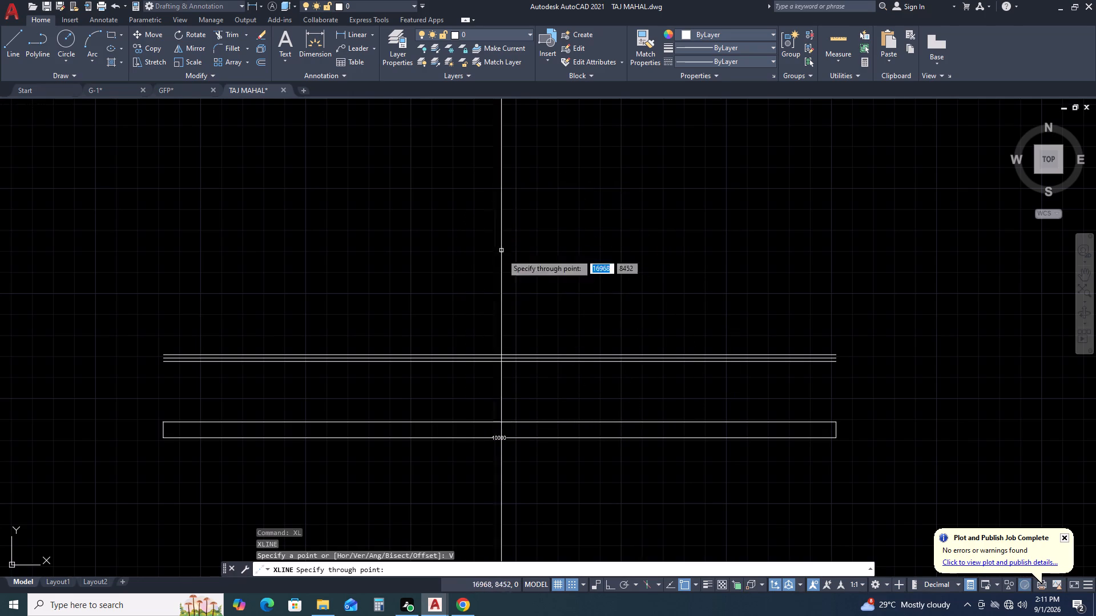
{"action": "left_click", "coordinate": [503, 359]}
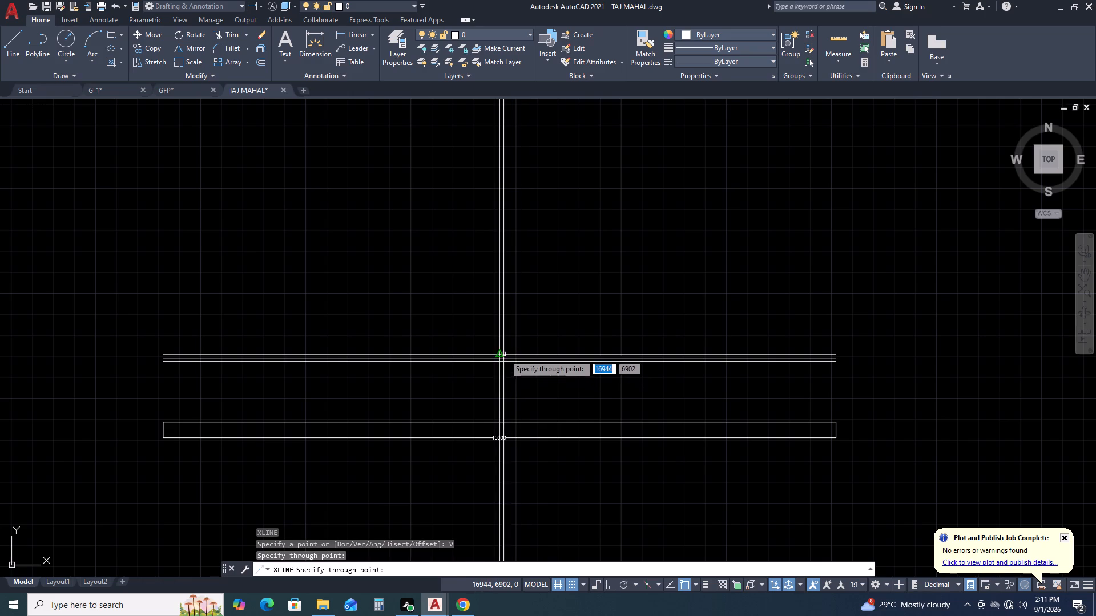
{"action": "key", "text": "Escape"}
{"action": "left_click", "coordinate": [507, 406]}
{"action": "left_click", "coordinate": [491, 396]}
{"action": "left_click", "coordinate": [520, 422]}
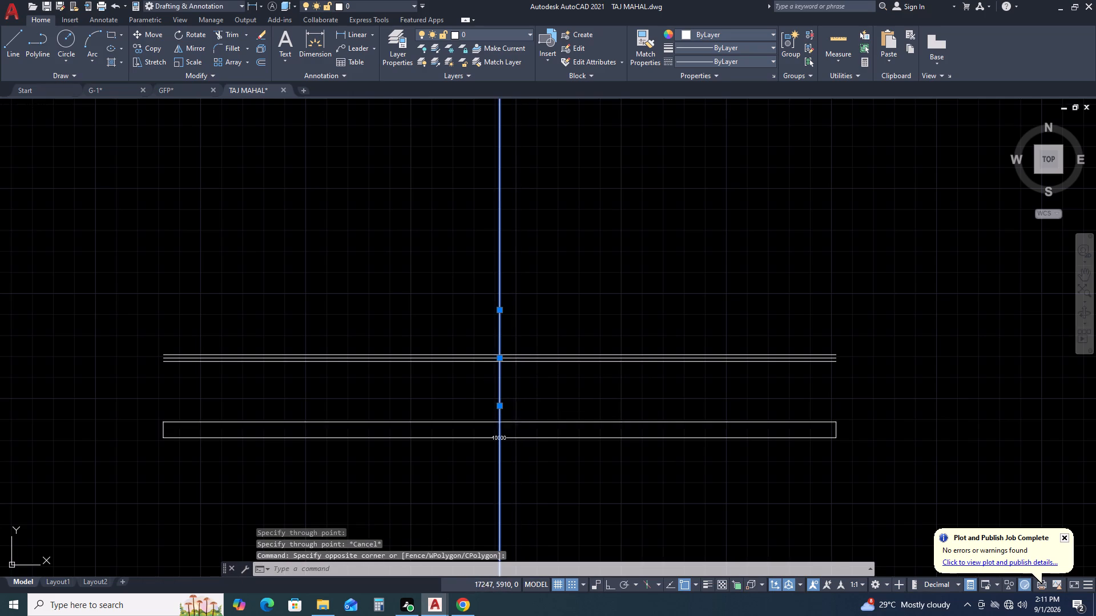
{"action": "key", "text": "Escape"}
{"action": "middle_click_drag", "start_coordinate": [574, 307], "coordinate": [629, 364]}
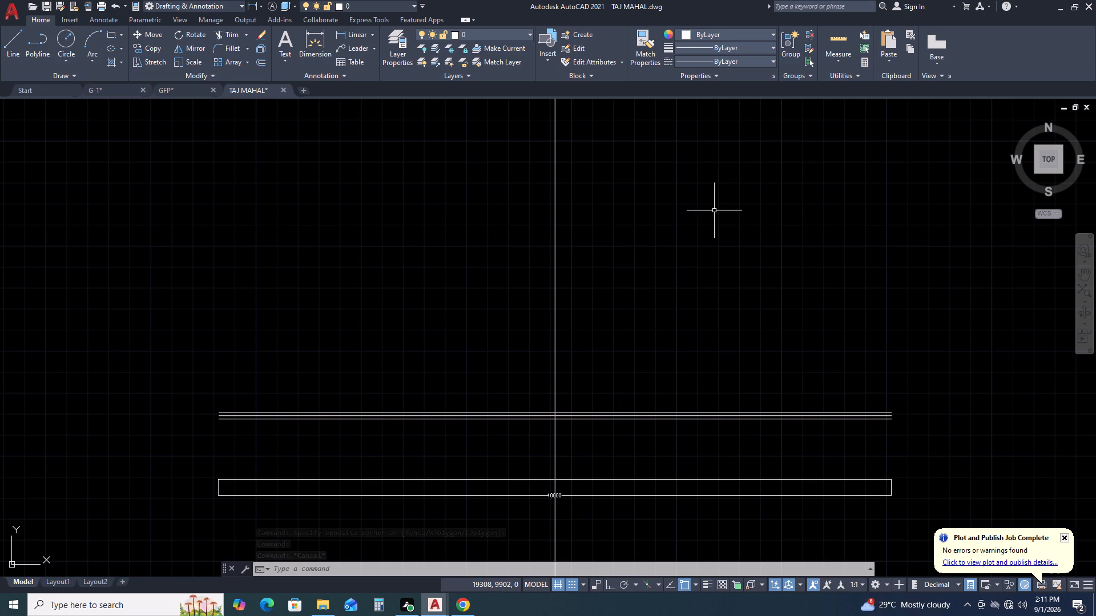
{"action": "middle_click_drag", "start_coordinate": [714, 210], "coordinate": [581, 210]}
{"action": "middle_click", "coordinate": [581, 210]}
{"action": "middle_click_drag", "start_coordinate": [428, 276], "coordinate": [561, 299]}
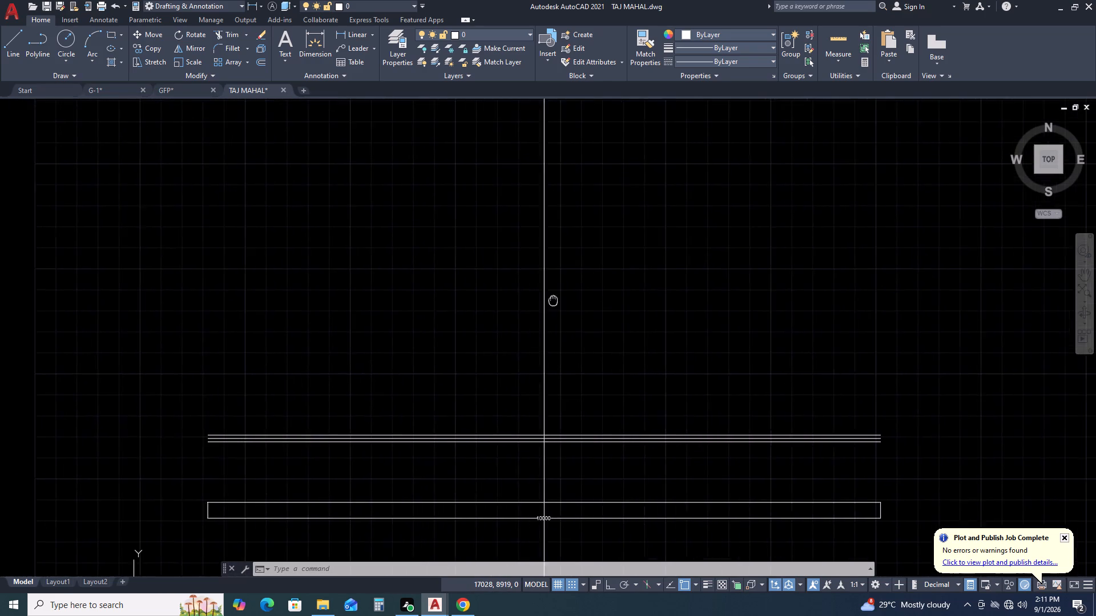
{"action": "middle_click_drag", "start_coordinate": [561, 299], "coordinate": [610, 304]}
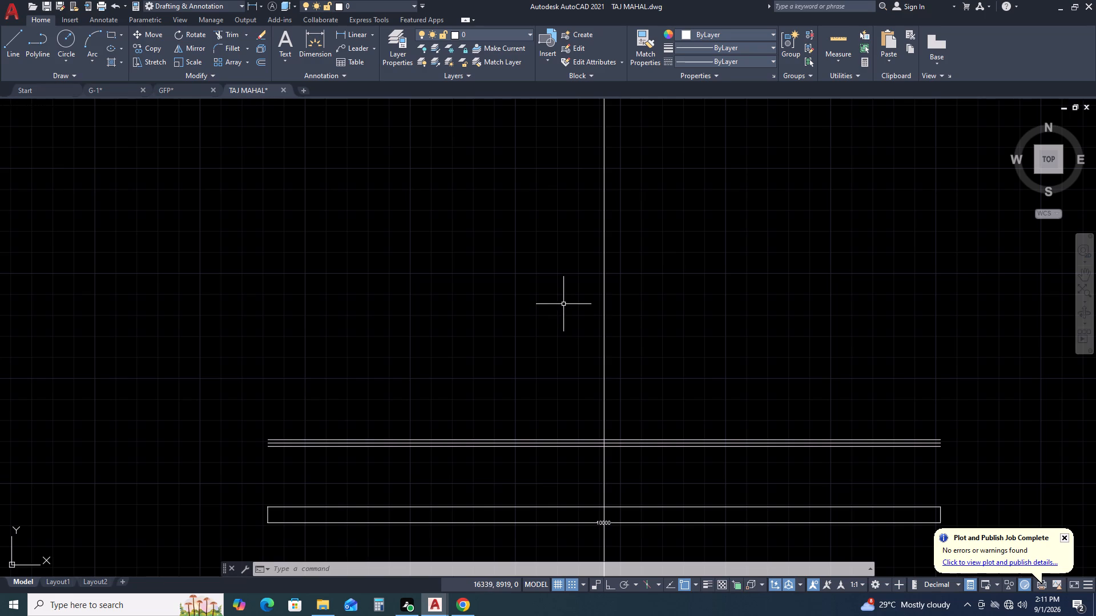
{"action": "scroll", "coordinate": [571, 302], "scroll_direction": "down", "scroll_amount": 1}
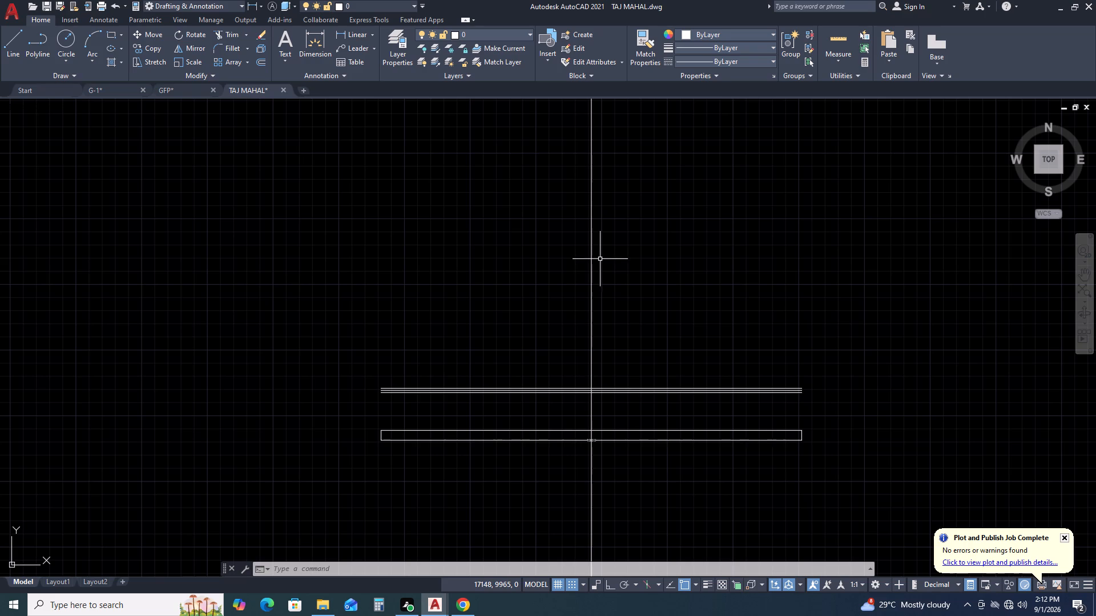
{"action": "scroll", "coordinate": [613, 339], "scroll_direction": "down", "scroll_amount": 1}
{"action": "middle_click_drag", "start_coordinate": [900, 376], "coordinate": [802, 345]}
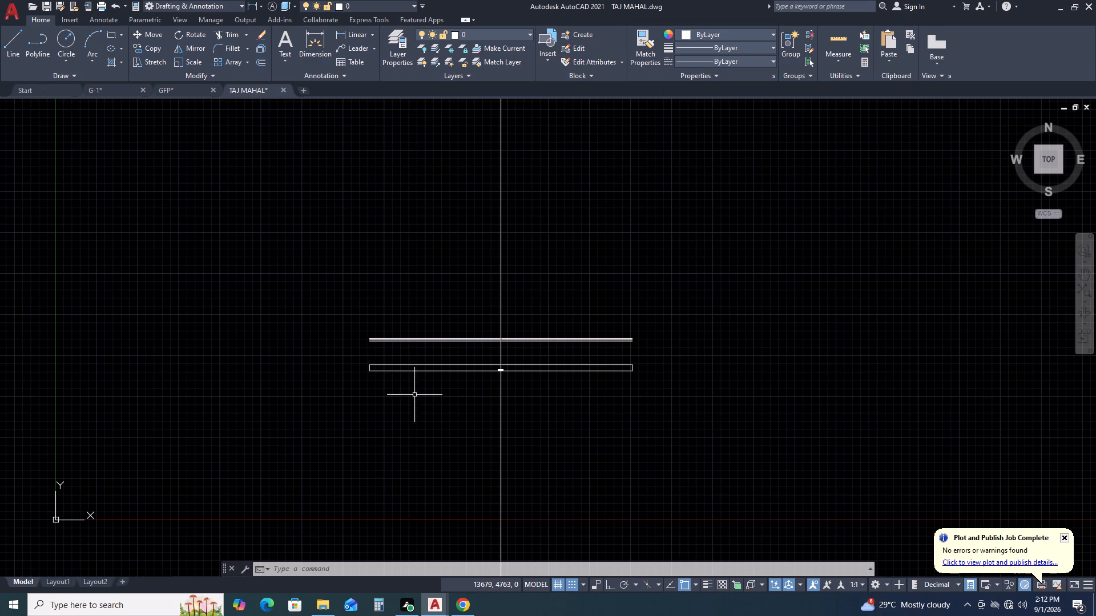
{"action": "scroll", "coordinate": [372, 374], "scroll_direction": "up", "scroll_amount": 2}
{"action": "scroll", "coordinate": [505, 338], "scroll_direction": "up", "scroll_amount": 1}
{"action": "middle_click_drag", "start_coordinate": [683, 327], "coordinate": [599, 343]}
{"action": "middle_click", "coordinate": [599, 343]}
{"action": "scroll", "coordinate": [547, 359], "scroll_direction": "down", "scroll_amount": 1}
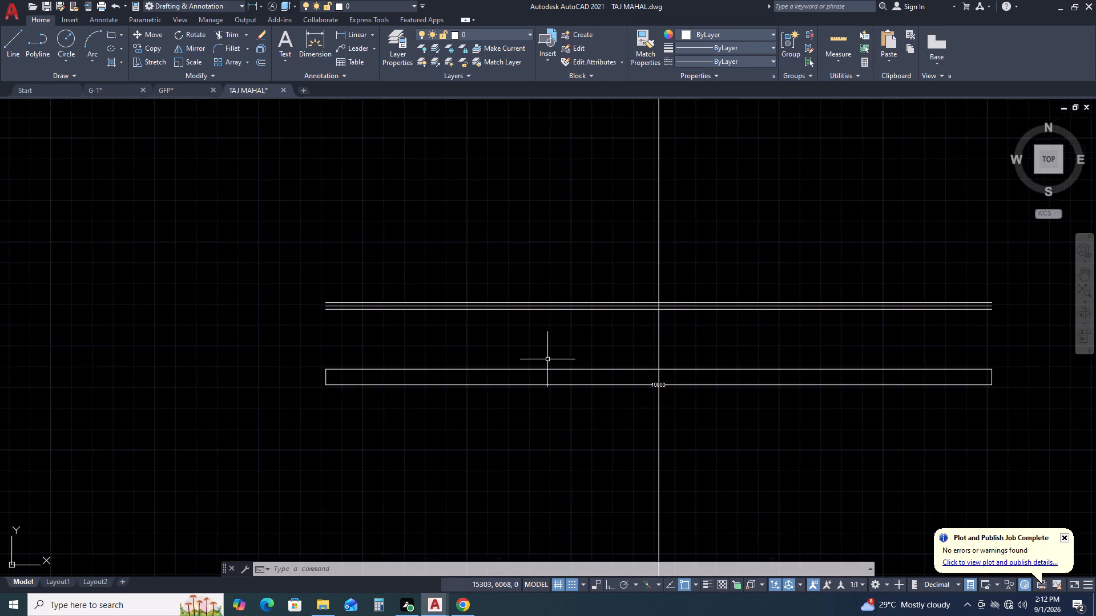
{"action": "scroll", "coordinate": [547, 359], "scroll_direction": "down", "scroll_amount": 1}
Draw vertical lines at both ends of the plinth, joining the lowest of the three upper lines to the base band's top line.
{"action": "type", "text": "L"}
{"action": "key", "text": "space"}
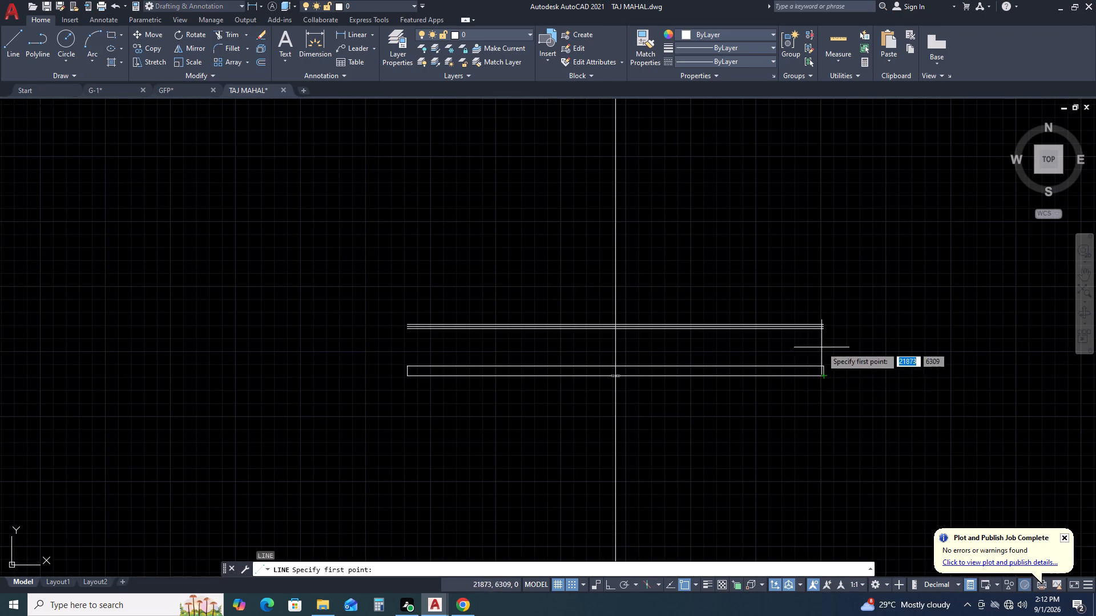
{"action": "scroll", "coordinate": [824, 324], "scroll_direction": "up", "scroll_amount": 2}
{"action": "left_click", "coordinate": [820, 337]}
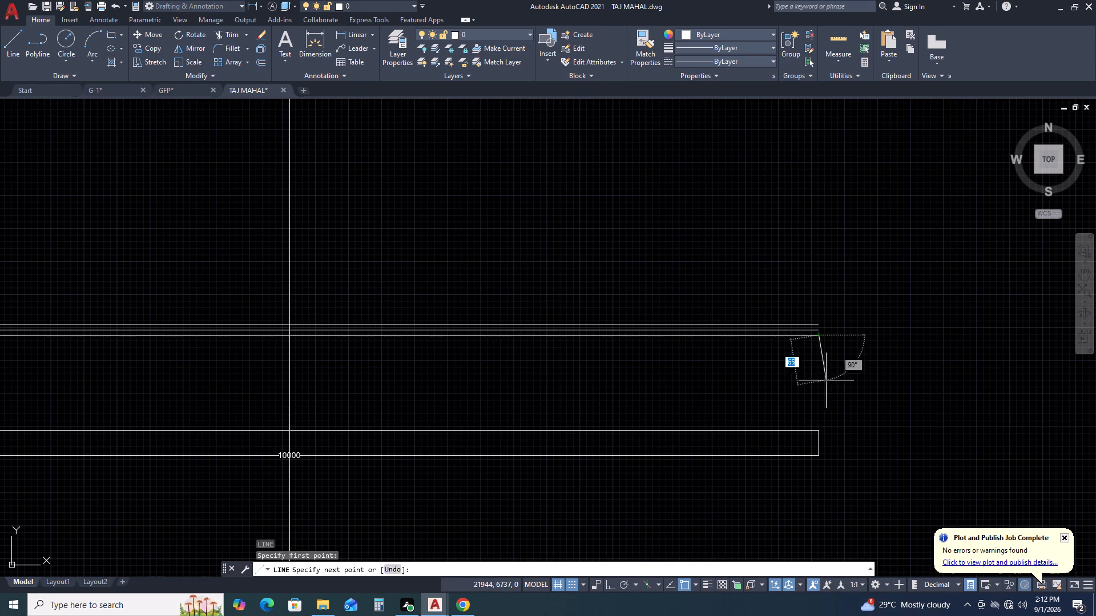
{"action": "left_click", "coordinate": [819, 430]}
{"action": "key", "text": "Escape"}
{"action": "scroll", "coordinate": [816, 347], "scroll_direction": "down", "scroll_amount": 3}
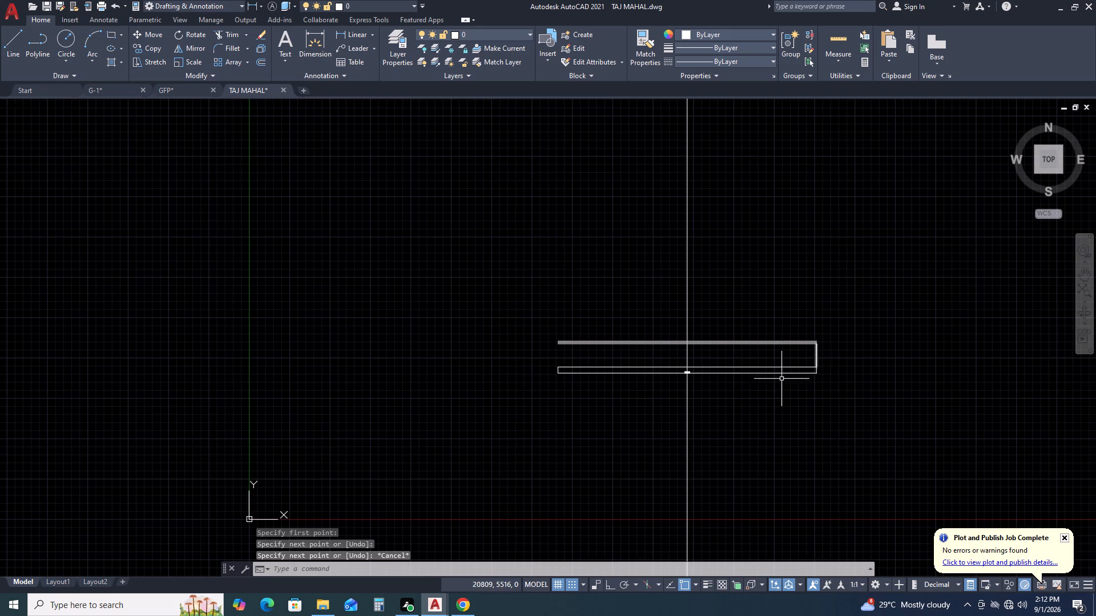
{"action": "key", "text": "space"}
{"action": "scroll", "coordinate": [575, 346], "scroll_direction": "up", "scroll_amount": 2}
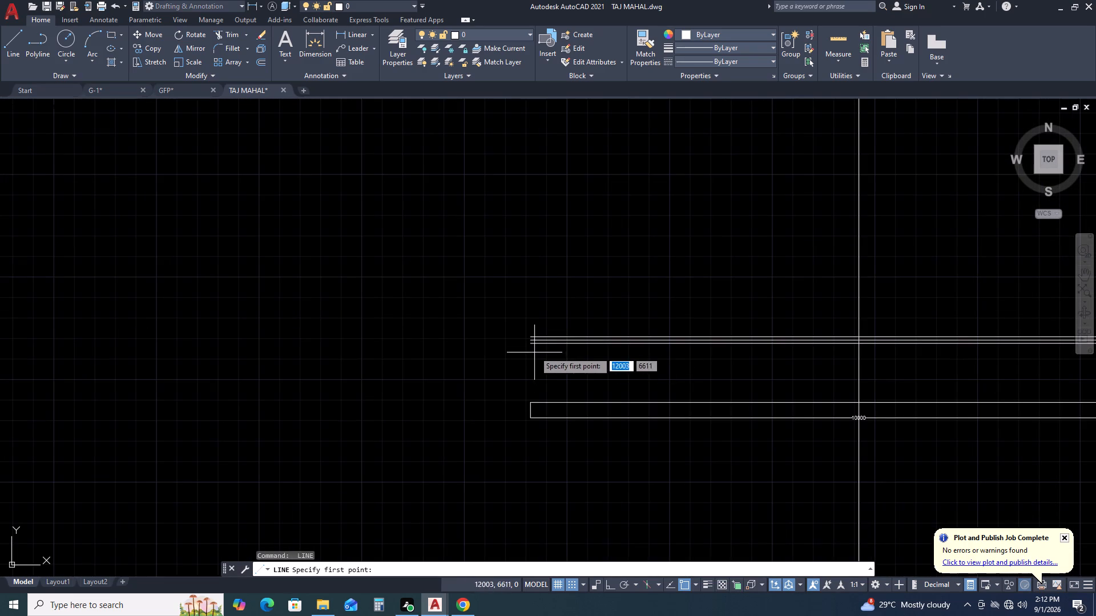
{"action": "left_click", "coordinate": [529, 346]}
{"action": "left_click", "coordinate": [528, 401]}
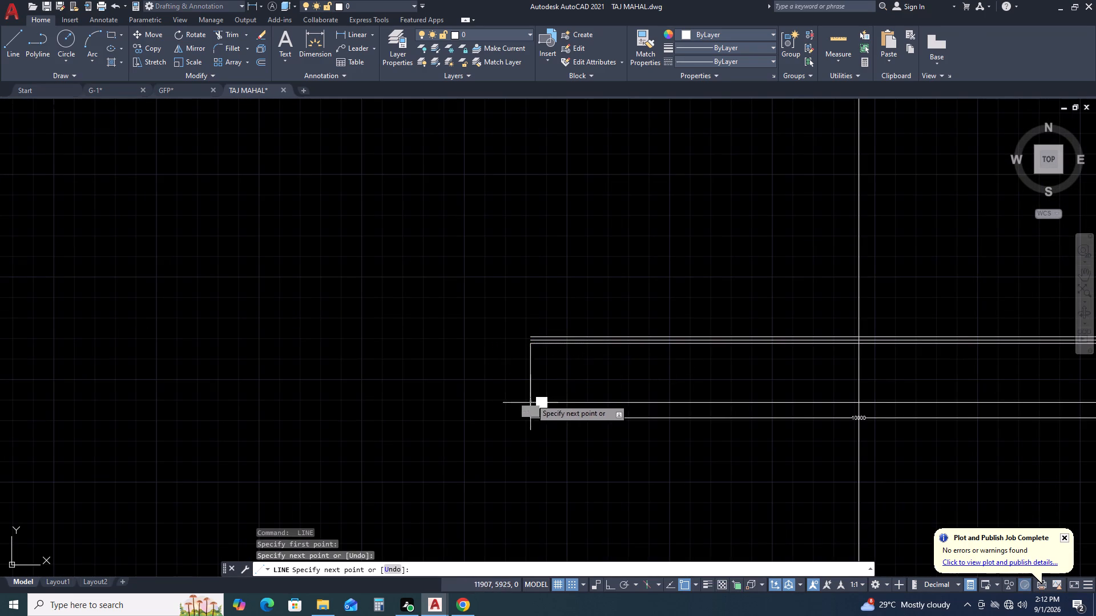
{"action": "key", "text": "Escape"}
Divide the base band's top line into 32 equal segments with the DIVIDE command.
{"action": "scroll", "coordinate": [408, 355], "scroll_direction": "down", "scroll_amount": 1}
{"action": "scroll", "coordinate": [572, 388], "scroll_direction": "down", "scroll_amount": 1}
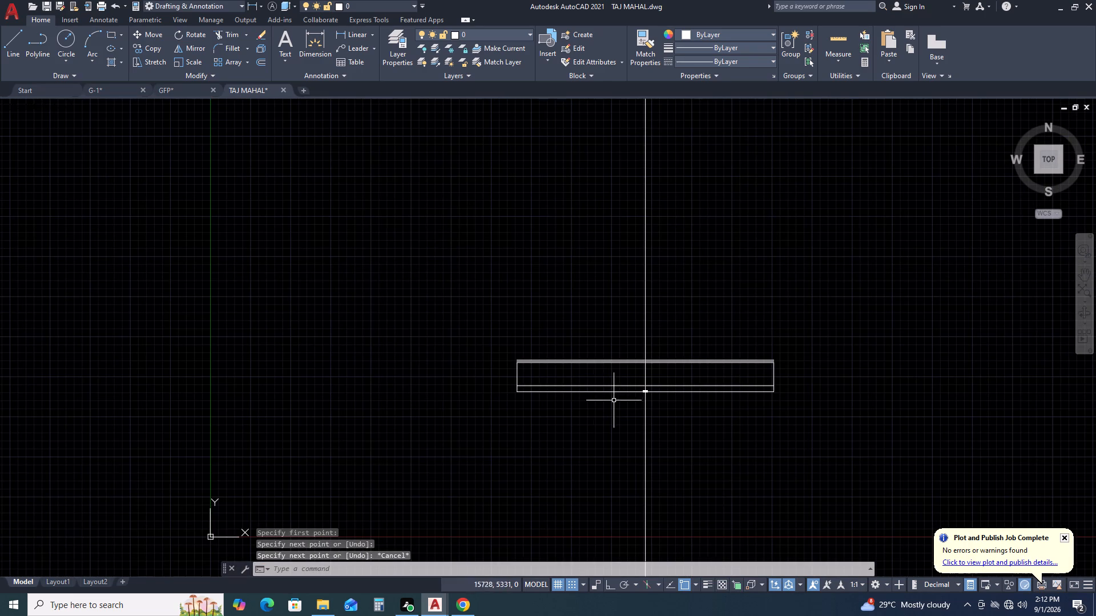
{"action": "scroll", "coordinate": [508, 390], "scroll_direction": "up", "scroll_amount": 2}
{"action": "middle_click_drag", "start_coordinate": [597, 368], "coordinate": [502, 355]}
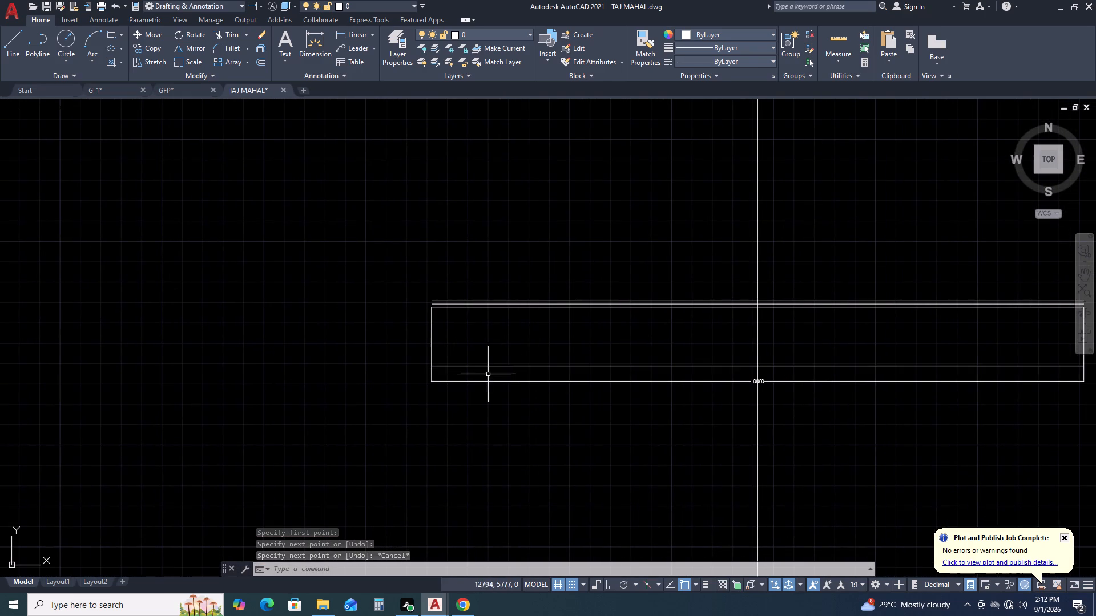
{"action": "left_click", "coordinate": [496, 367]}
{"action": "type", "text": "DI"}
{"action": "type", "text": "V"}
{"action": "key", "text": "space"}
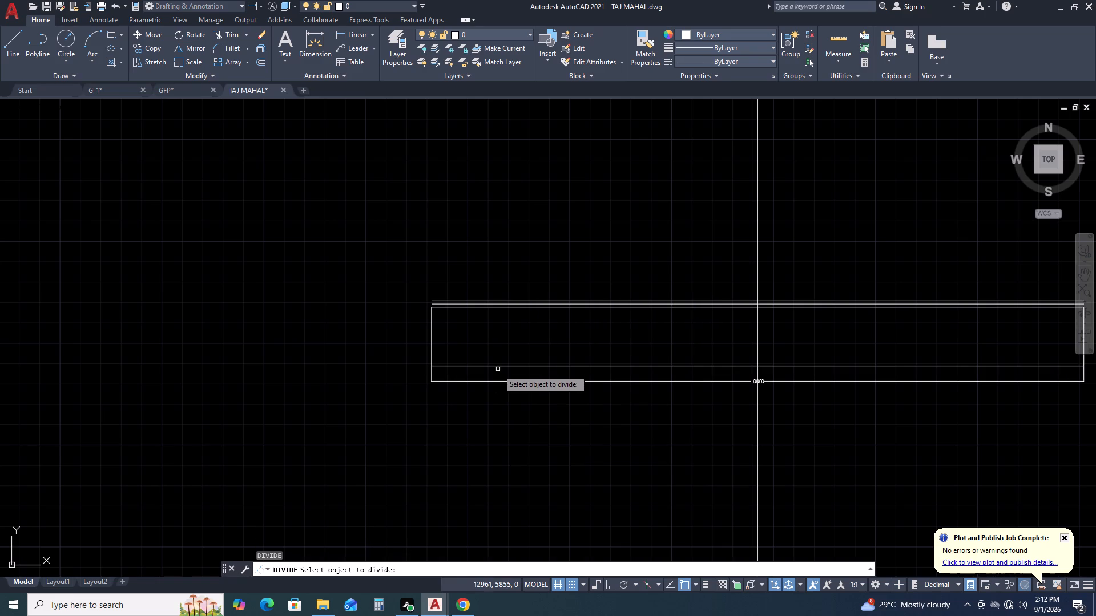
{"action": "left_click", "coordinate": [504, 366]}
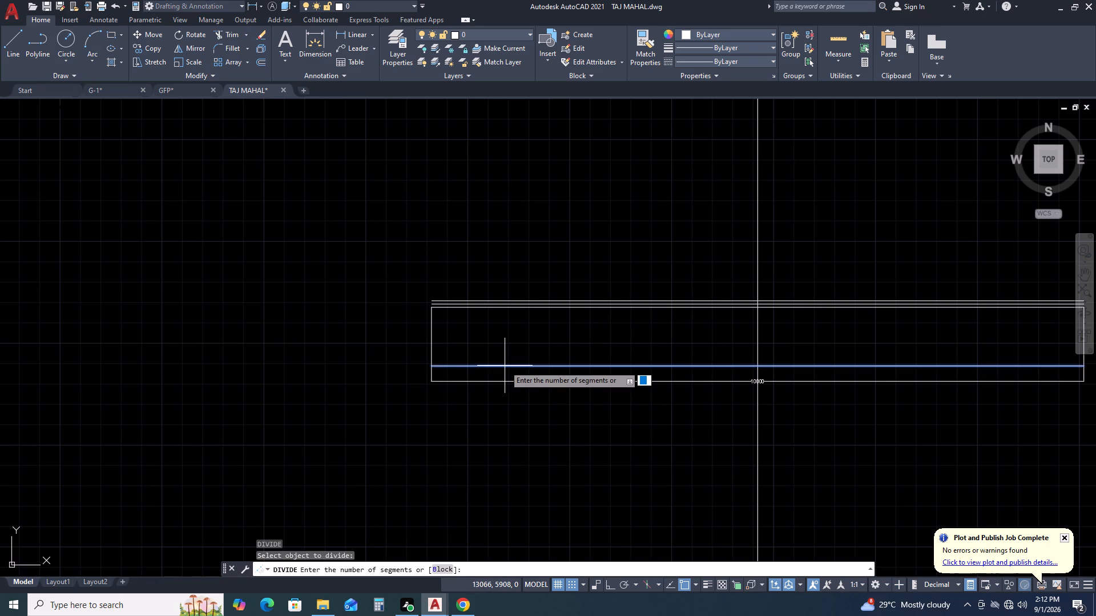
{"action": "key", "text": "3"}
{"action": "type", "text": "2"}
{"action": "key", "text": "space"}
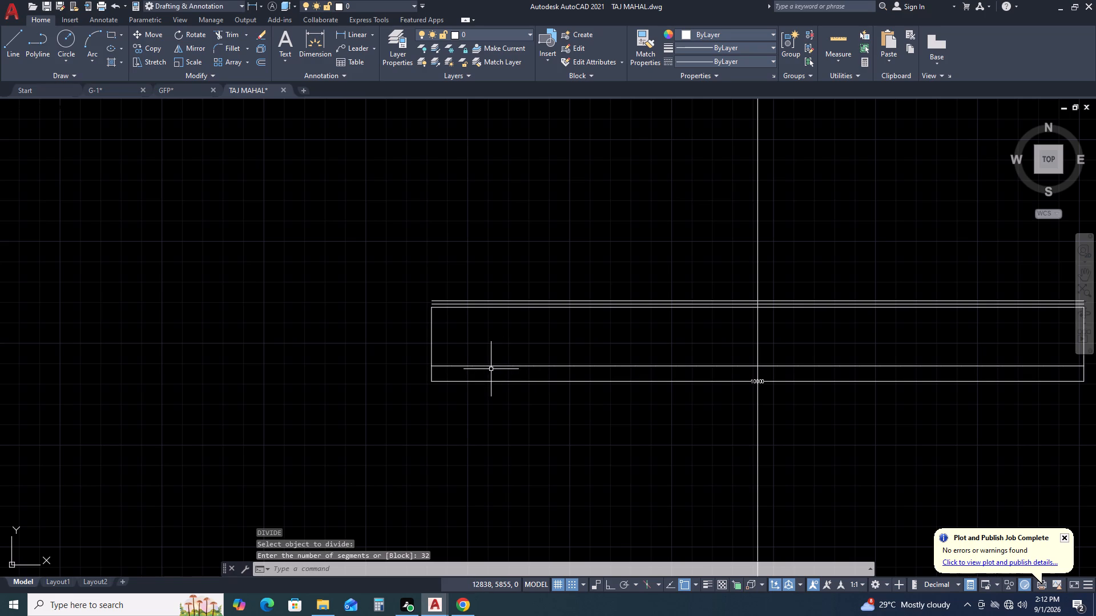
Set the point style to the plain X marker.
{"action": "key", "text": "p"}
{"action": "type", "text": "T"}
{"action": "key", "text": "space"}
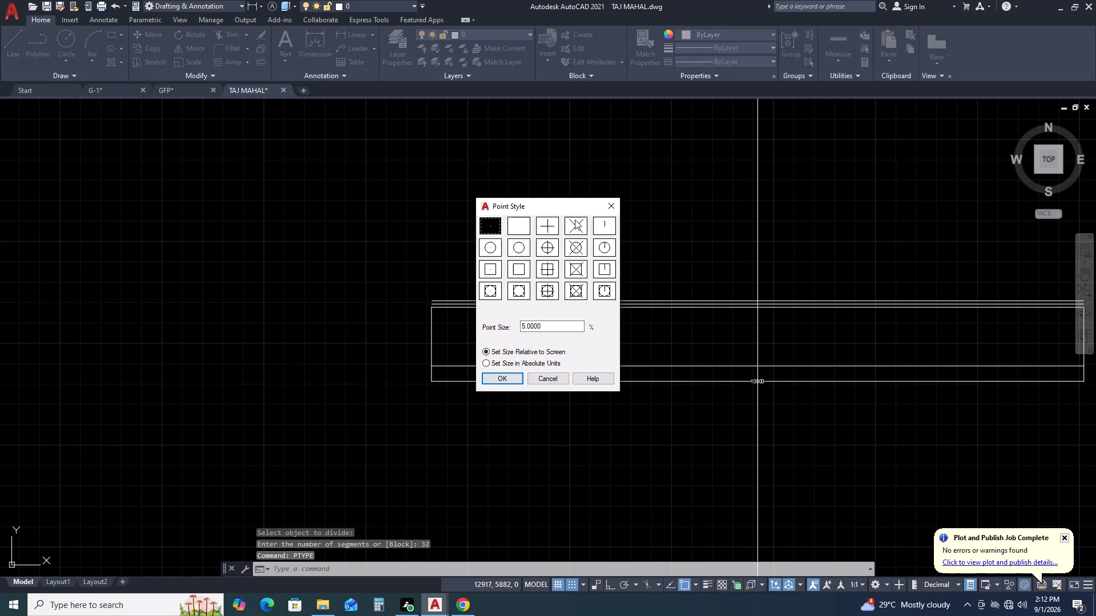
{"action": "left_click", "coordinate": [575, 220]}
{"action": "left_click", "coordinate": [511, 380]}
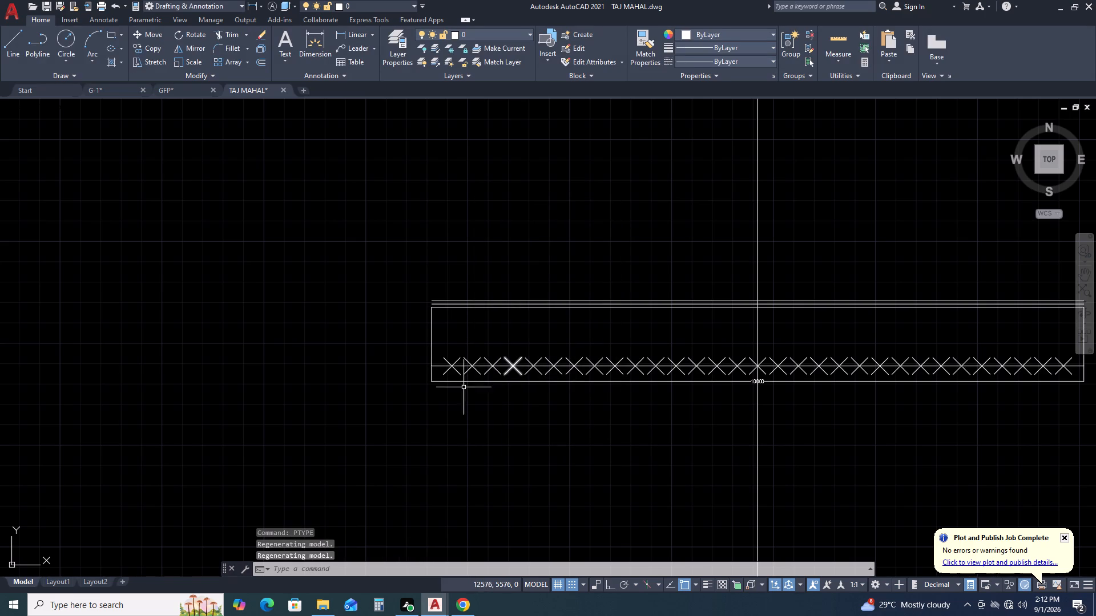
With Ortho turned on, draw a 500 mm vertical line upward from the first division point at the plinth's left end.
{"action": "middle_click_drag", "start_coordinate": [733, 360], "coordinate": [559, 361]}
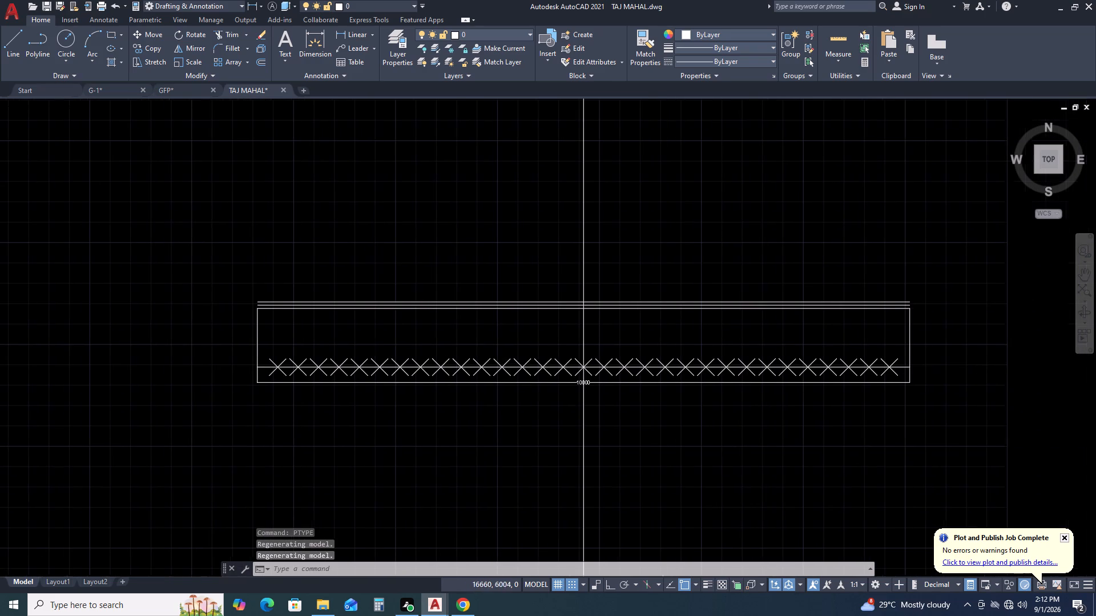
{"action": "scroll", "coordinate": [278, 371], "scroll_direction": "up", "scroll_amount": 2}
{"action": "middle_click_drag", "start_coordinate": [272, 367], "coordinate": [379, 394]}
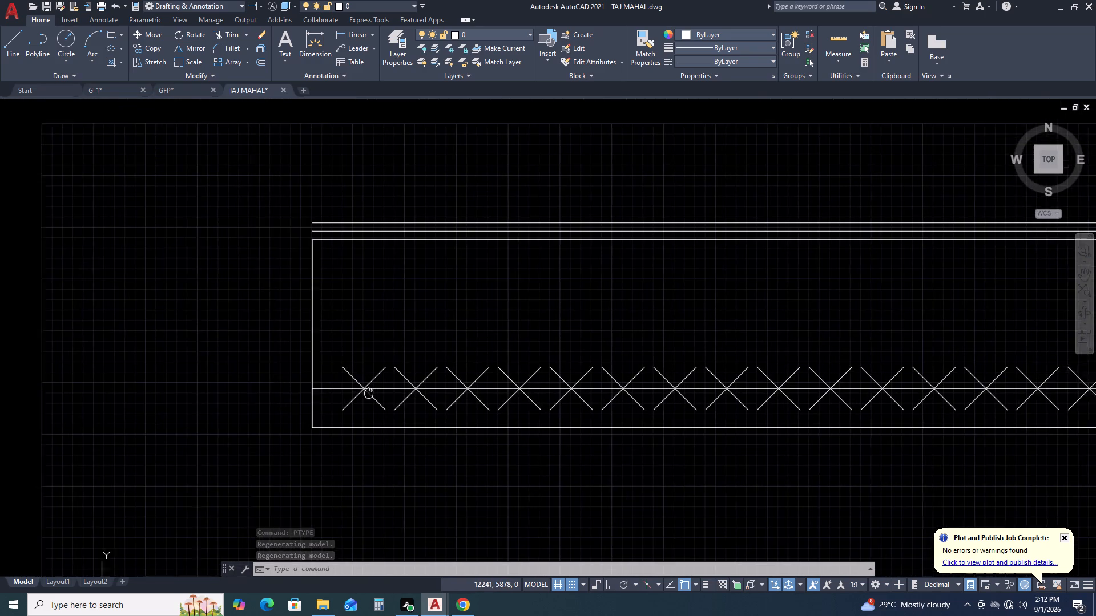
{"action": "scroll", "coordinate": [346, 385], "scroll_direction": "up", "scroll_amount": 1}
{"action": "scroll", "coordinate": [385, 376], "scroll_direction": "down", "scroll_amount": 2}
{"action": "middle_click_drag", "start_coordinate": [702, 285], "coordinate": [527, 308]}
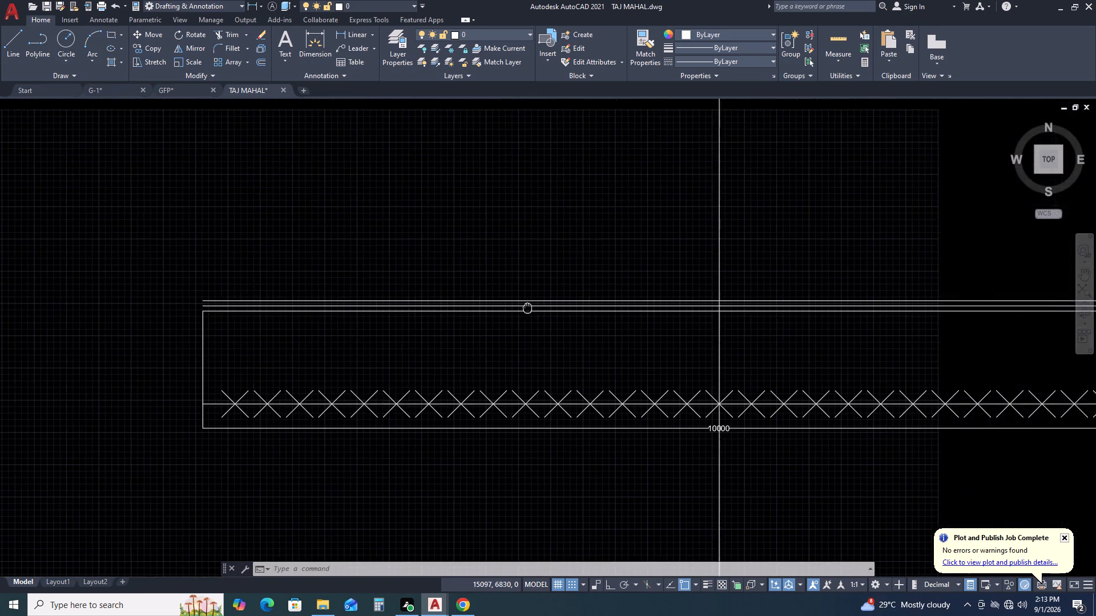
{"action": "scroll", "coordinate": [545, 310], "scroll_direction": "down", "scroll_amount": 1}
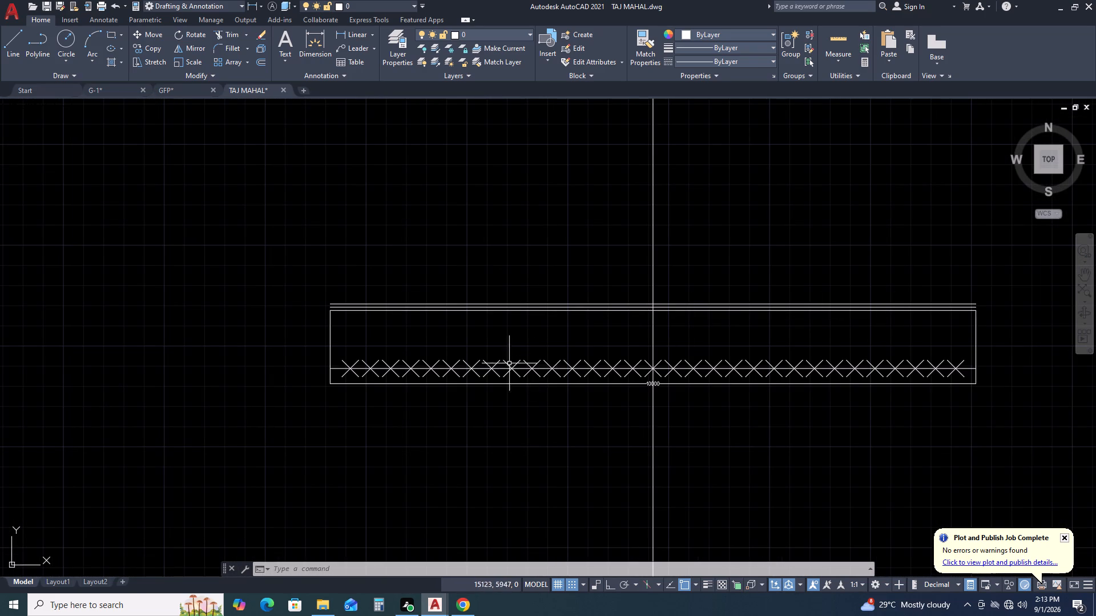
{"action": "scroll", "coordinate": [325, 359], "scroll_direction": "up", "scroll_amount": 2}
{"action": "scroll", "coordinate": [374, 383], "scroll_direction": "up", "scroll_amount": 2}
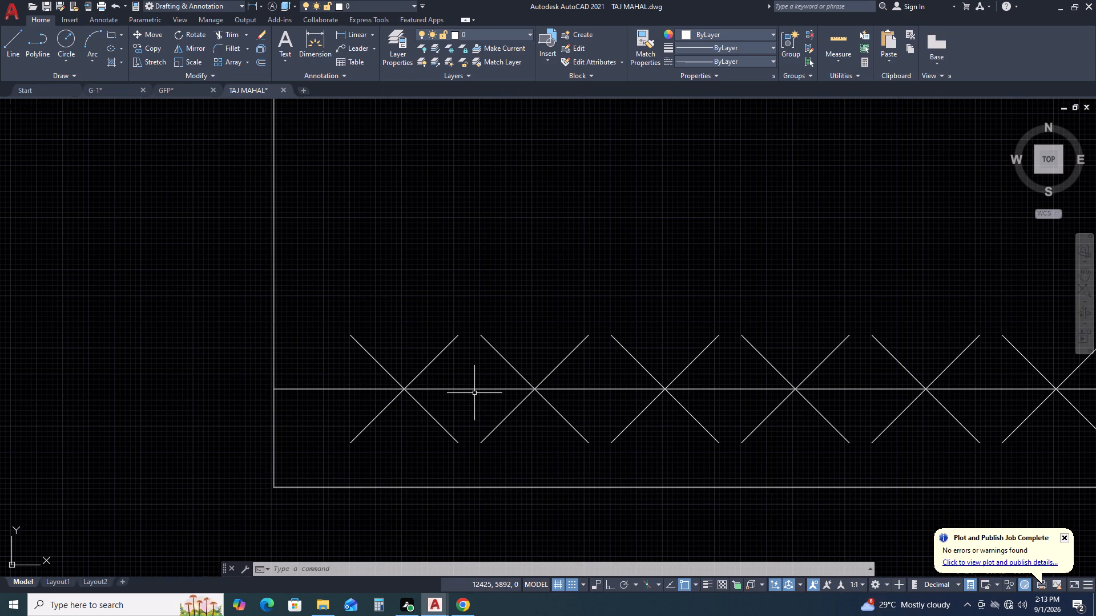
{"action": "type", "text": "L"}
{"action": "key", "text": "space"}
{"action": "left_click", "coordinate": [401, 390]}
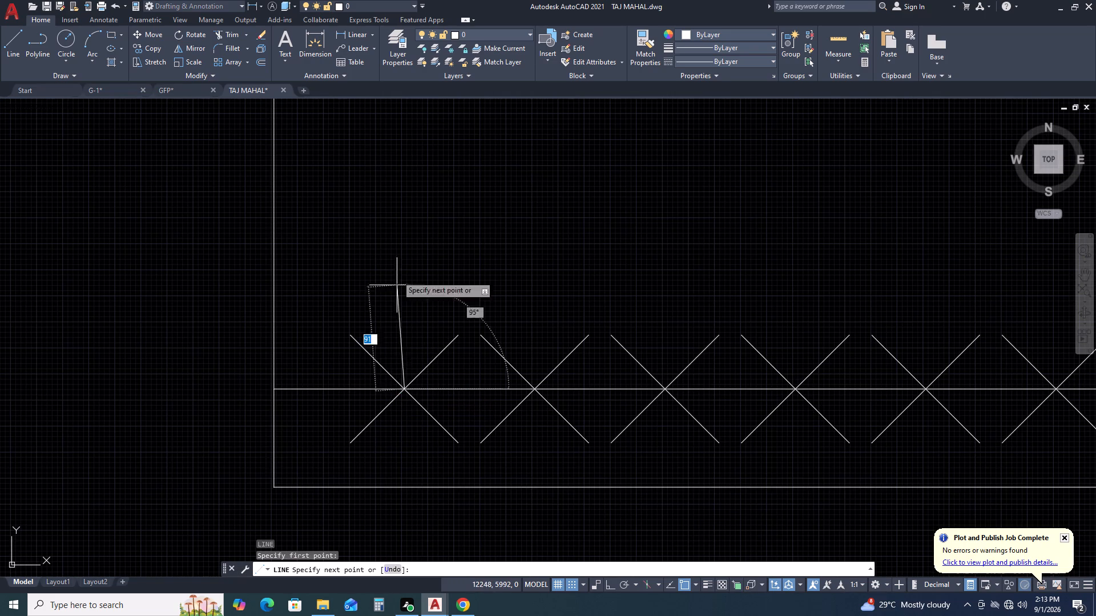
{"action": "key", "text": "F8"}
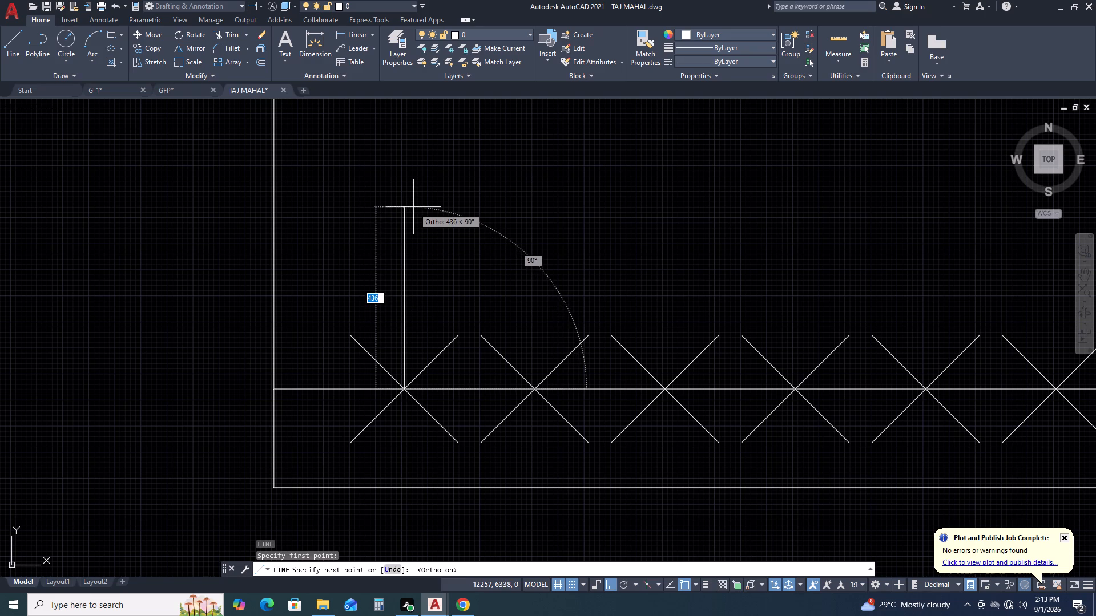
{"action": "scroll", "coordinate": [414, 189], "scroll_direction": "down", "scroll_amount": 1}
{"action": "middle_click_drag", "start_coordinate": [414, 165], "coordinate": [425, 210]}
{"action": "scroll", "coordinate": [438, 241], "scroll_direction": "down", "scroll_amount": 2}
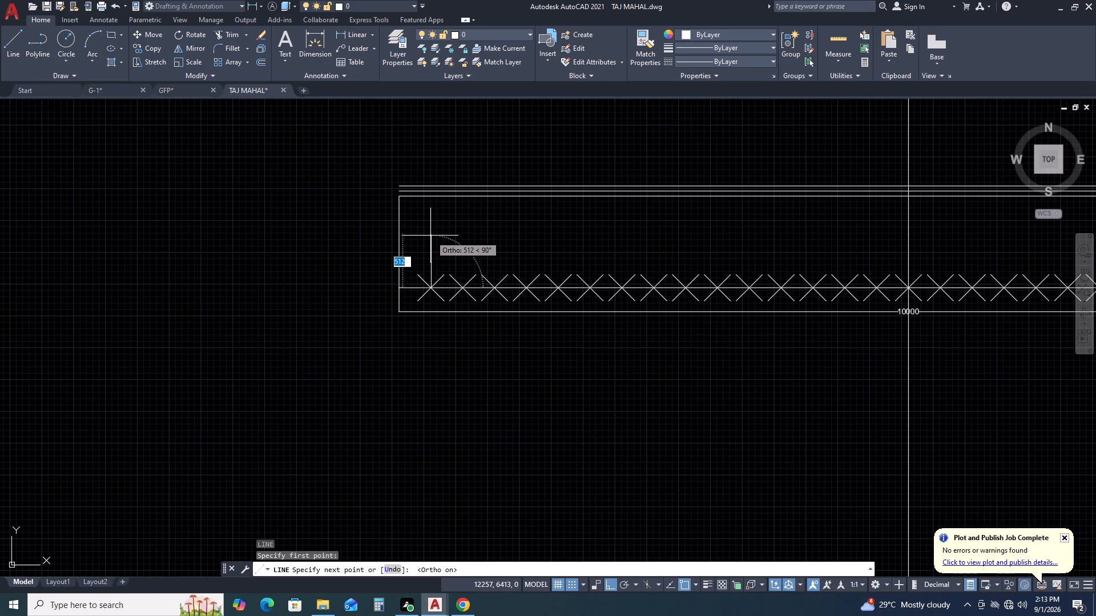
{"action": "type", "text": "500"}
{"action": "key", "text": "space"}
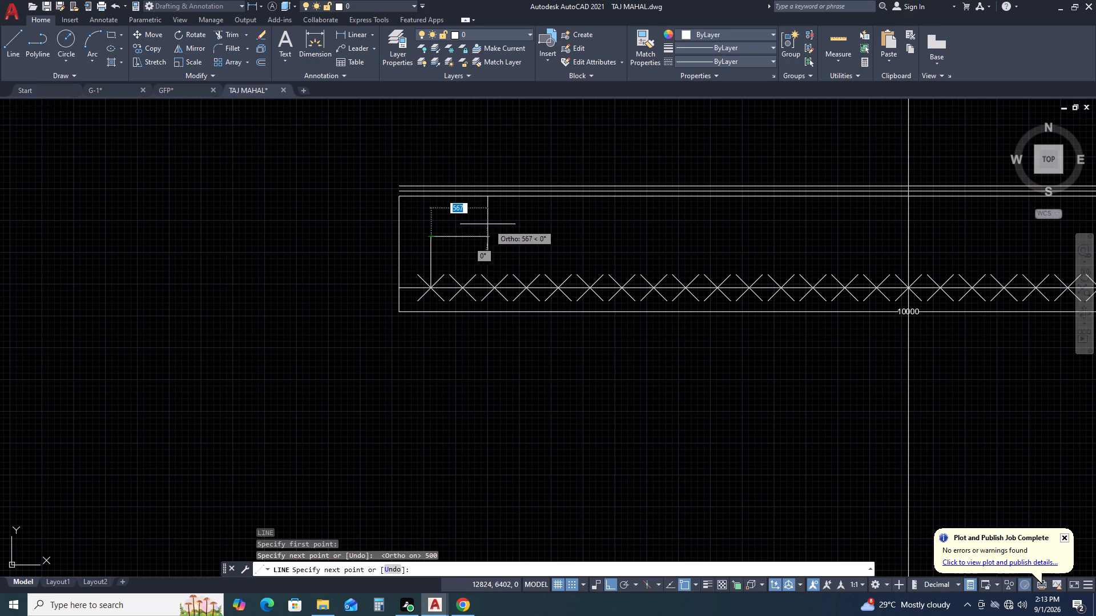
{"action": "scroll", "coordinate": [452, 236], "scroll_direction": "up", "scroll_amount": 1}
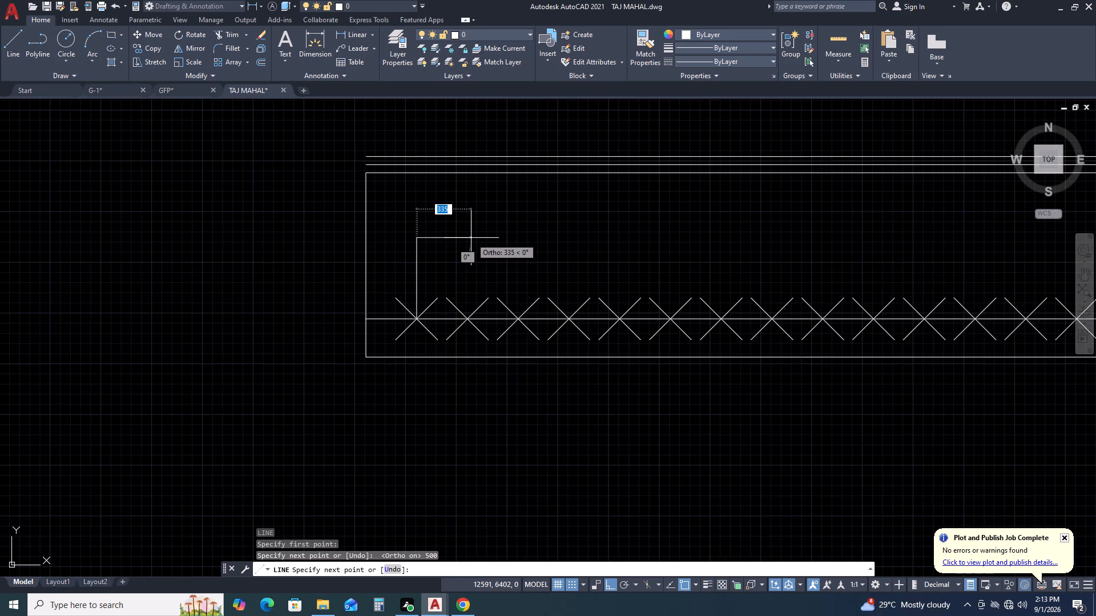
{"action": "key", "text": "Escape"}
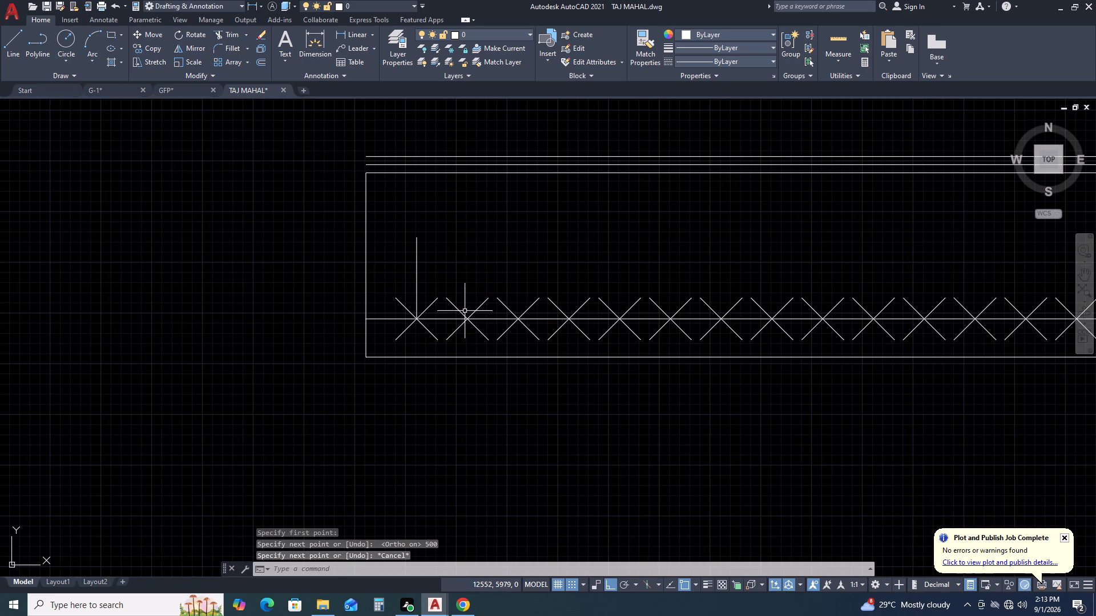
Draw a 500 mm vertical line up from the second division point and join its top to the first vertical's top.
{"action": "type", "text": "L"}
{"action": "key", "text": "space"}
{"action": "left_click_drag", "start_coordinate": [466, 321], "coordinate": [466, 314]}
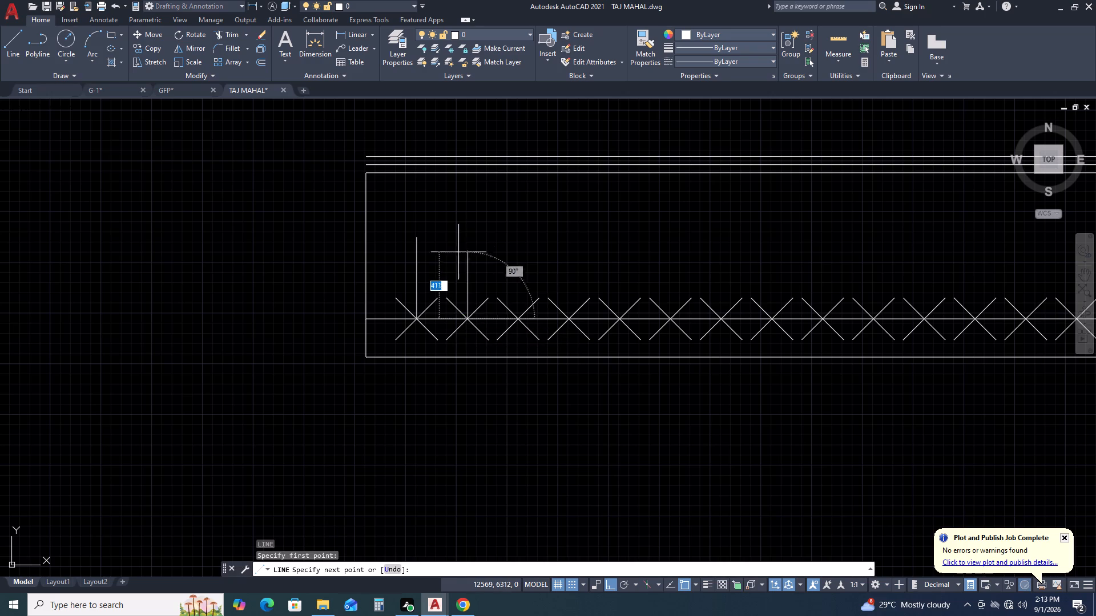
{"action": "type", "text": "500"}
{"action": "key", "text": "space"}
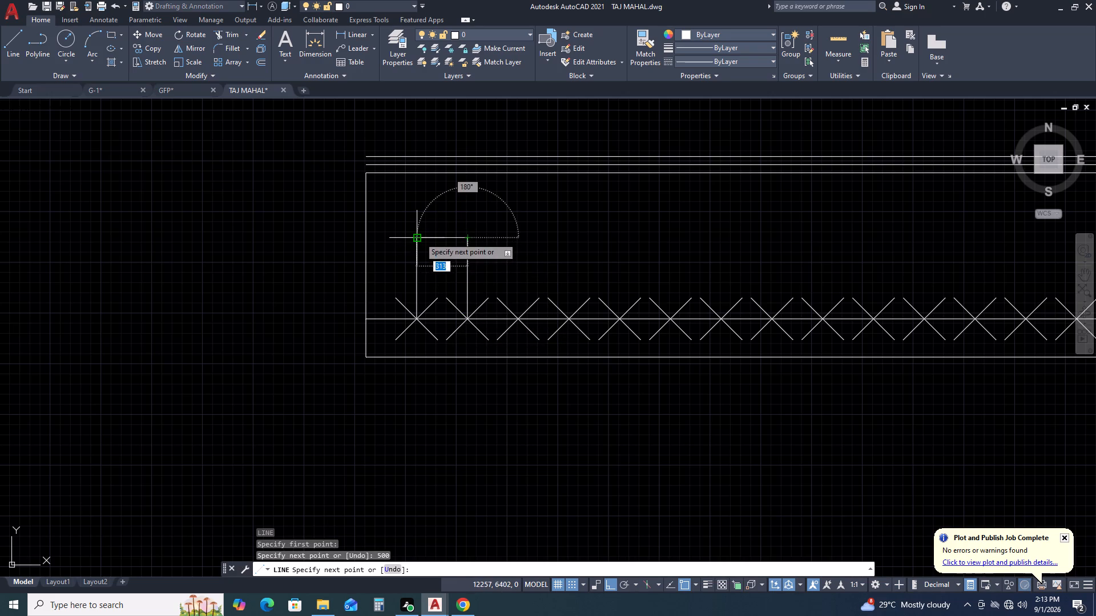
{"action": "left_click", "coordinate": [420, 237]}
{"action": "key", "text": "Escape"}
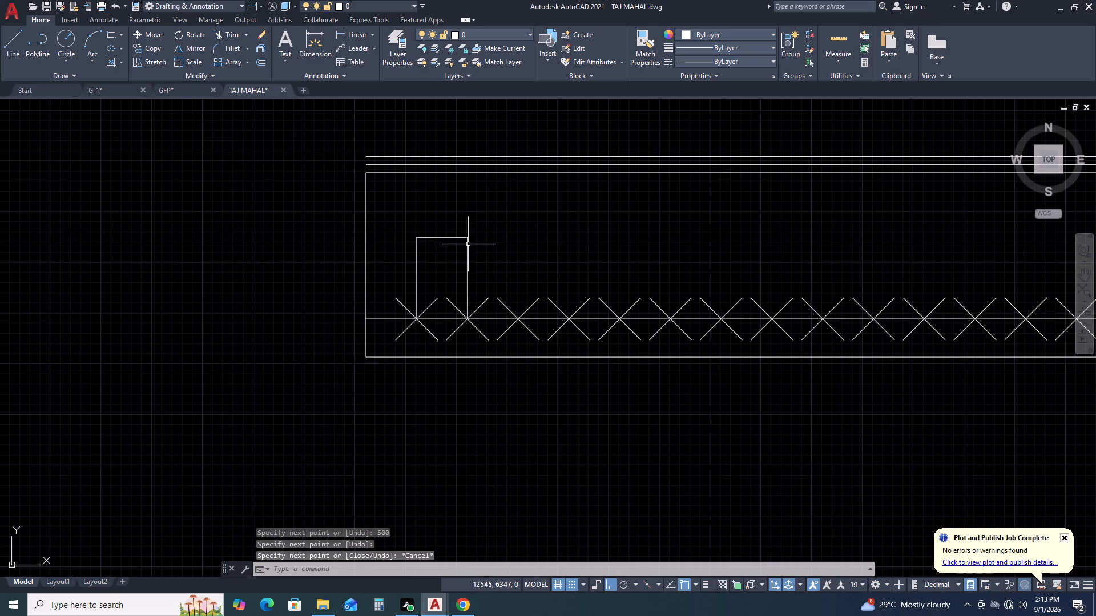
{"action": "middle_click_drag", "start_coordinate": [521, 226], "coordinate": [537, 294]}
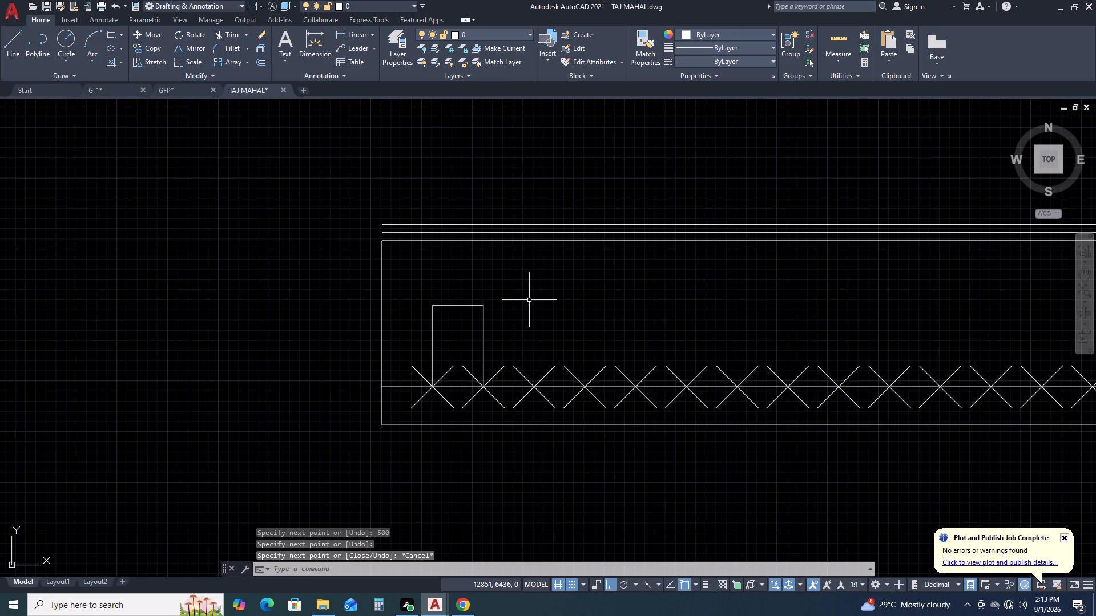
Draw a small three-point arc rising from the top-left corner of the first plinth panel.
{"action": "key", "text": "a"}
{"action": "key", "text": "space"}
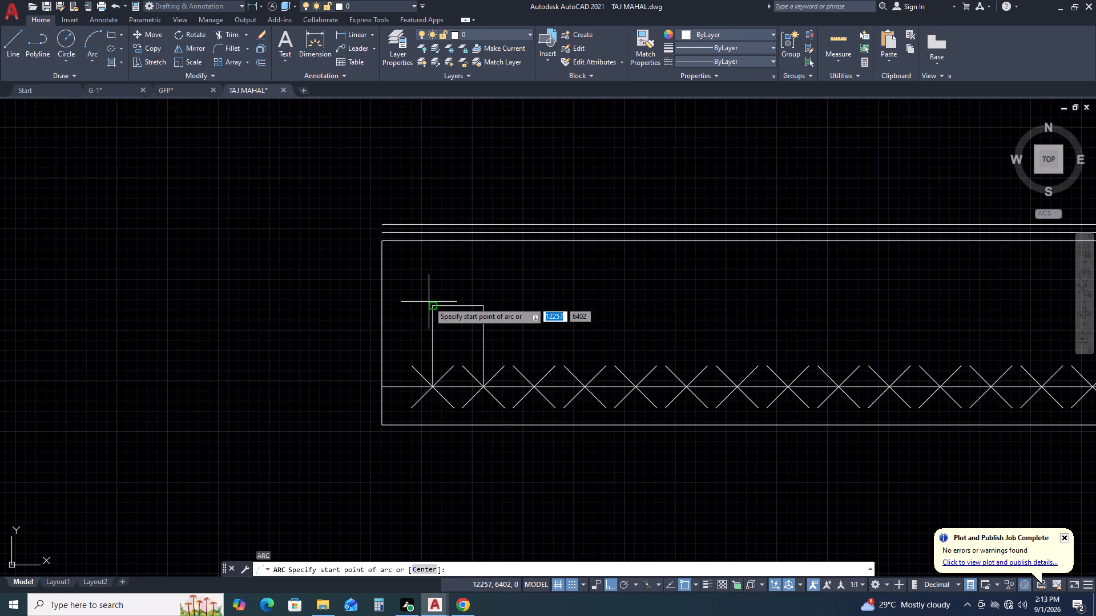
{"action": "left_click", "coordinate": [434, 304]}
{"action": "left_click", "coordinate": [439, 290]}
{"action": "scroll", "coordinate": [439, 290], "scroll_direction": "up", "scroll_amount": 2}
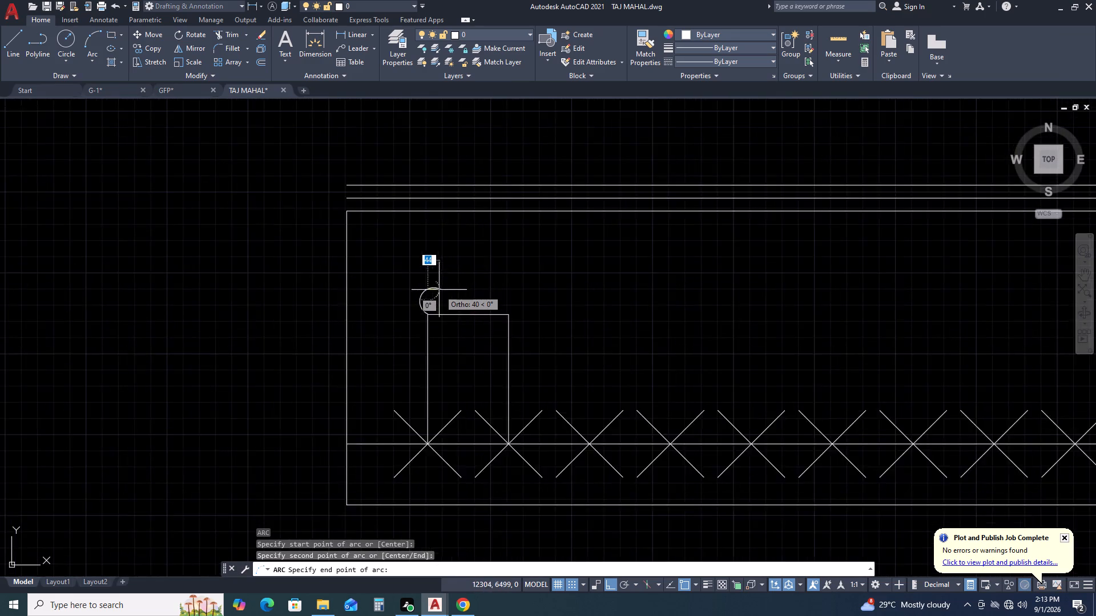
{"action": "left_click", "coordinate": [447, 290]}
{"action": "key", "text": "v"}
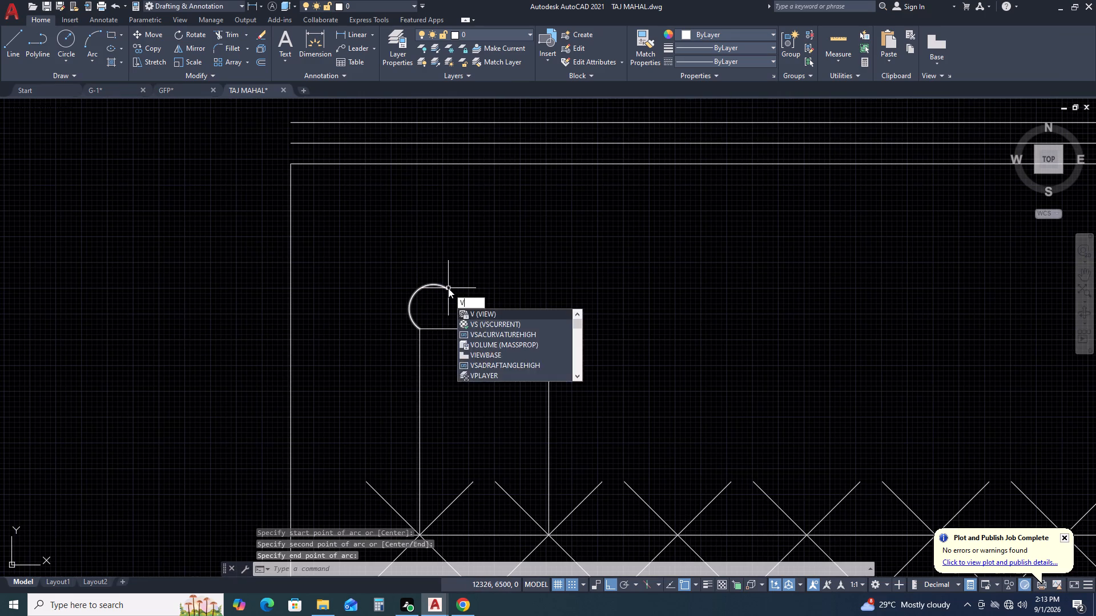
{"action": "key", "text": "Escape"}
Draw a second, smaller arc continuing upward from the free end of the first arc.
{"action": "key", "text": "space"}
{"action": "left_click", "coordinate": [444, 290]}
{"action": "left_click", "coordinate": [452, 279]}
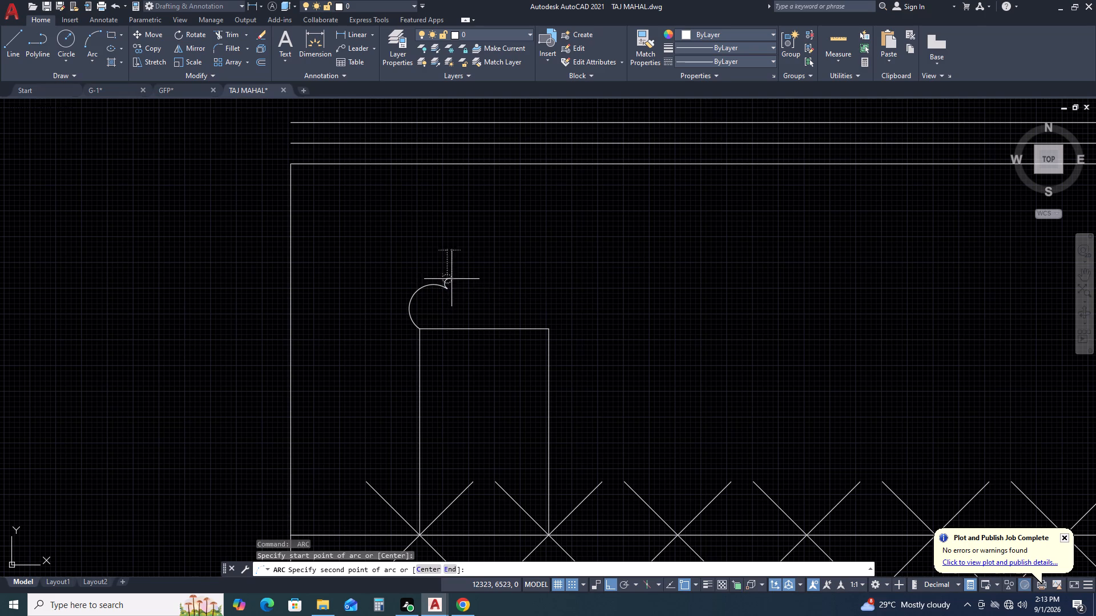
{"action": "left_click", "coordinate": [461, 267]}
Reshape both arcs with their midpoint grips, bulging the upper one upward and flattening the lower one inward.
{"action": "scroll", "coordinate": [456, 271], "scroll_direction": "up", "scroll_amount": 2}
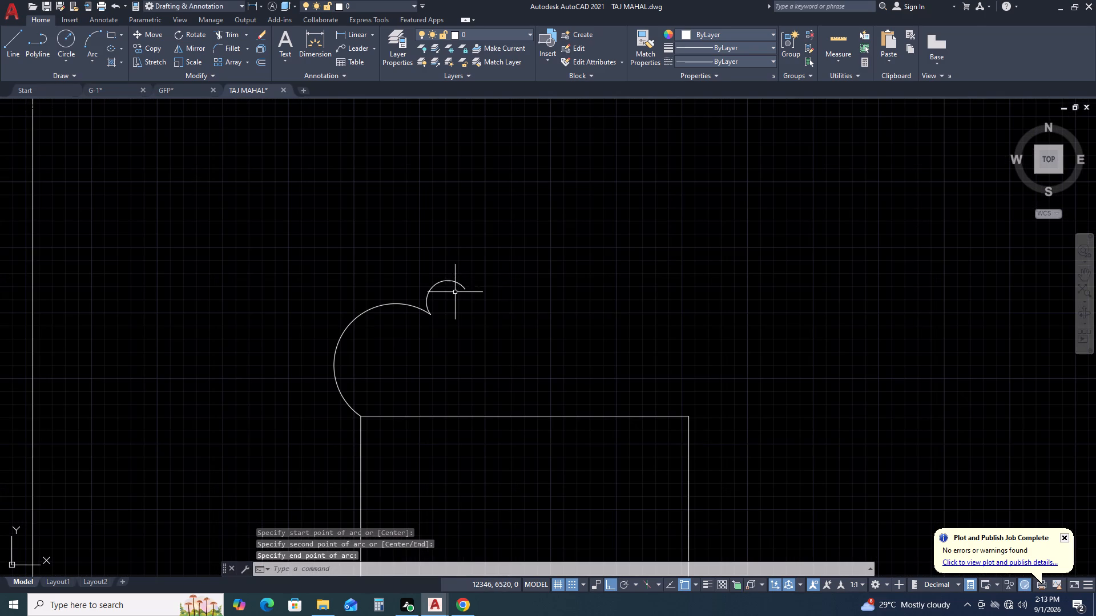
{"action": "left_click", "coordinate": [455, 294]}
{"action": "left_click", "coordinate": [435, 278]}
{"action": "left_click", "coordinate": [435, 286]}
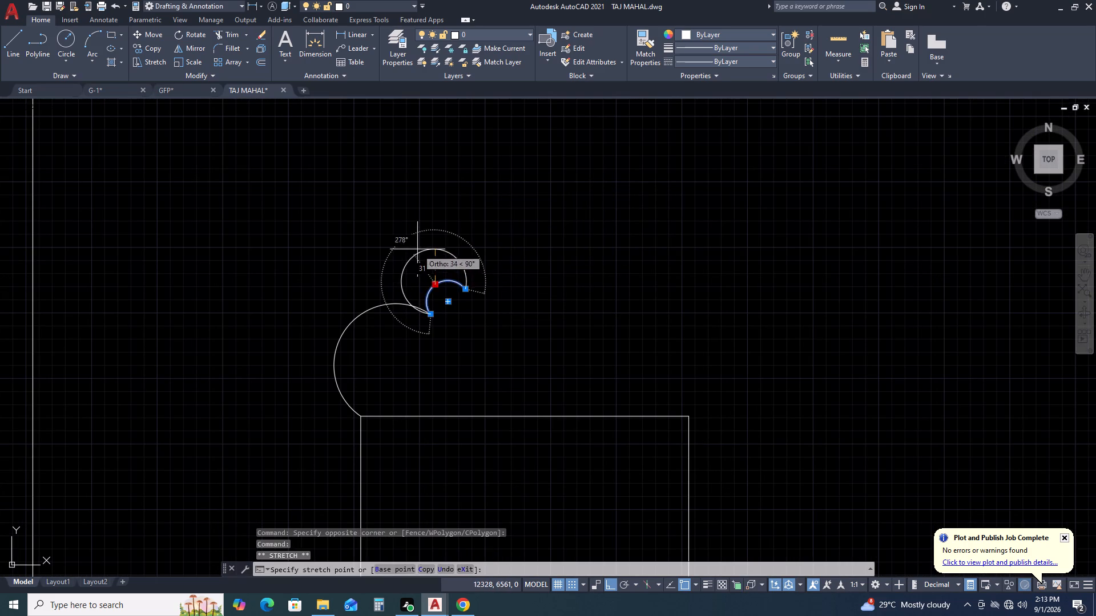
{"action": "left_click", "coordinate": [417, 249]}
{"action": "left_click", "coordinate": [368, 306]}
{"action": "left_click", "coordinate": [353, 325]}
{"action": "left_click", "coordinate": [342, 329]}
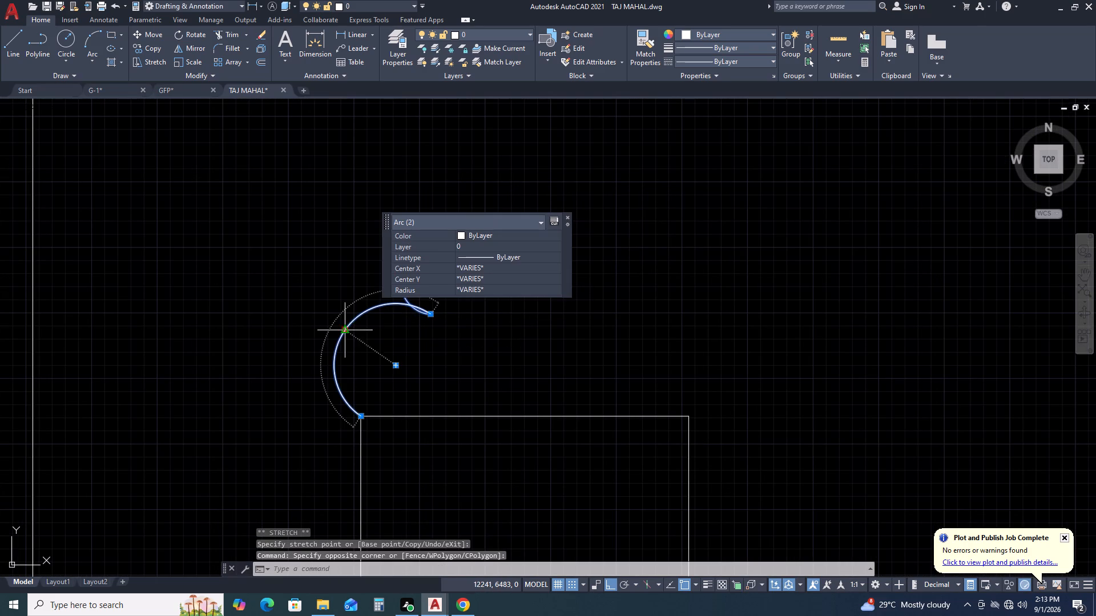
{"action": "left_click", "coordinate": [374, 334]}
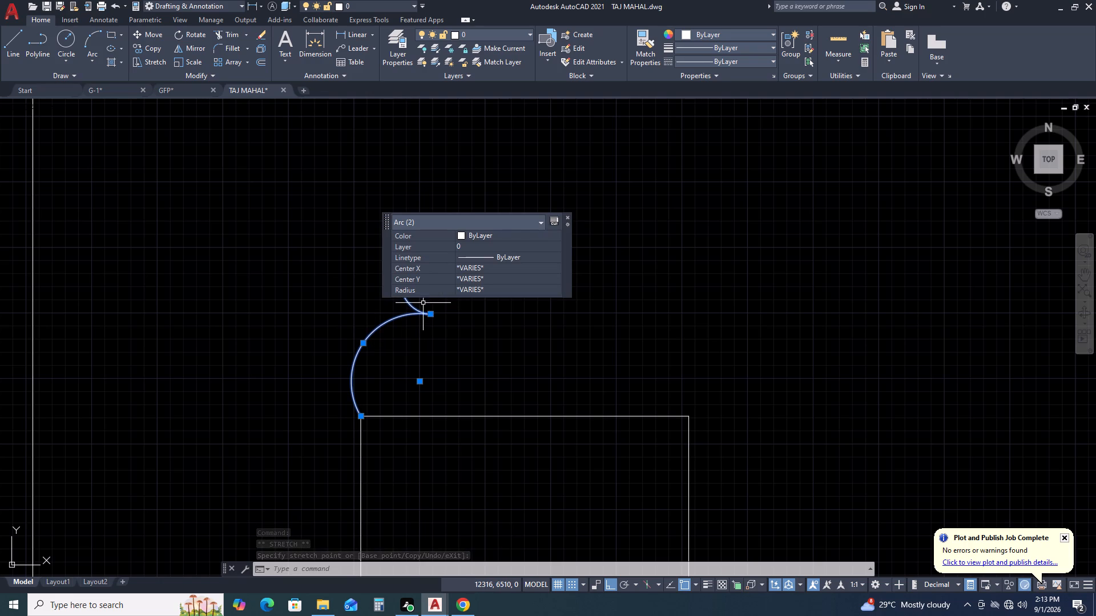
Stretch the upper arc's free end straight upward to open it into a taller scallop.
{"action": "middle_click", "coordinate": [543, 318]}
{"action": "middle_click_drag", "start_coordinate": [544, 333], "coordinate": [516, 407]}
{"action": "scroll", "coordinate": [522, 402], "scroll_direction": "down", "scroll_amount": 1}
{"action": "scroll", "coordinate": [461, 380], "scroll_direction": "up", "scroll_amount": 1}
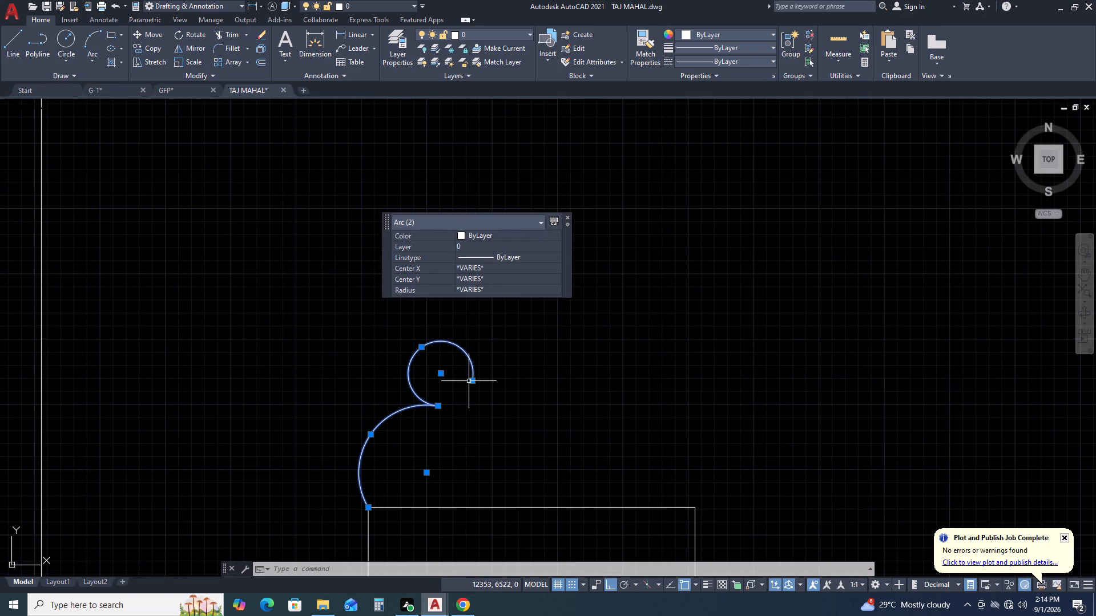
{"action": "left_click", "coordinate": [474, 382]}
{"action": "left_click", "coordinate": [474, 284]}
{"action": "scroll", "coordinate": [485, 295], "scroll_direction": "down", "scroll_amount": 1}
{"action": "key", "text": "Escape"}
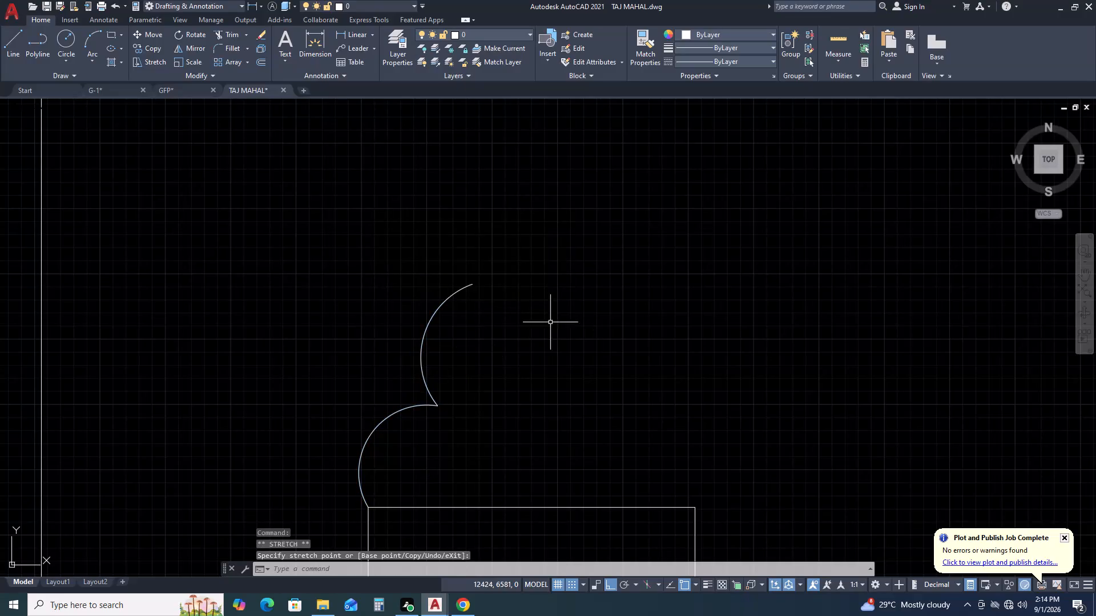
Draw a vertical centre line about 285 mm high from the midpoint of the panel's top edge.
{"action": "scroll", "coordinate": [599, 331], "scroll_direction": "down", "scroll_amount": 2}
{"action": "middle_click_drag", "start_coordinate": [627, 343], "coordinate": [619, 383]}
{"action": "key", "text": "l"}
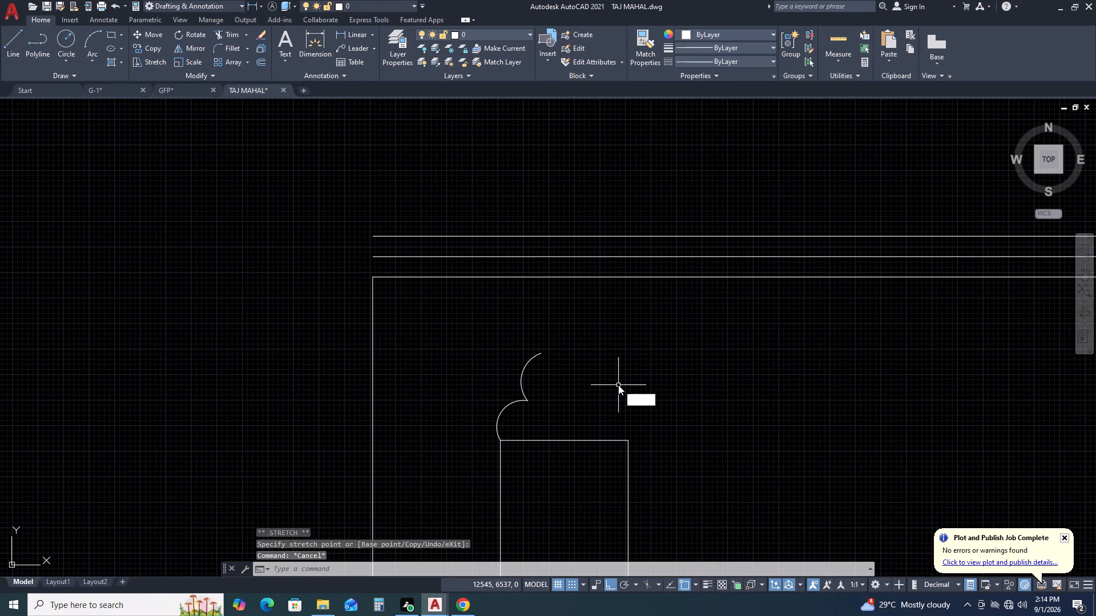
{"action": "key", "text": "space"}
{"action": "left_click", "coordinate": [567, 438]}
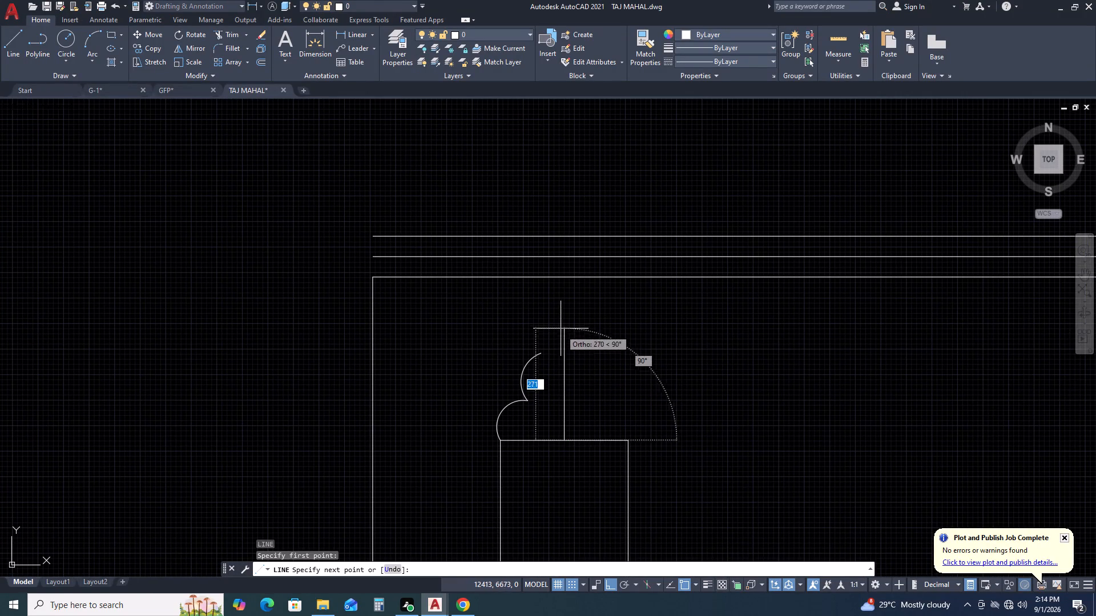
{"action": "left_click", "coordinate": [561, 322]}
{"action": "key", "text": "Escape"}
Draw a third arc from the upper scallop's end through the top of the centre line.
{"action": "key", "text": "a"}
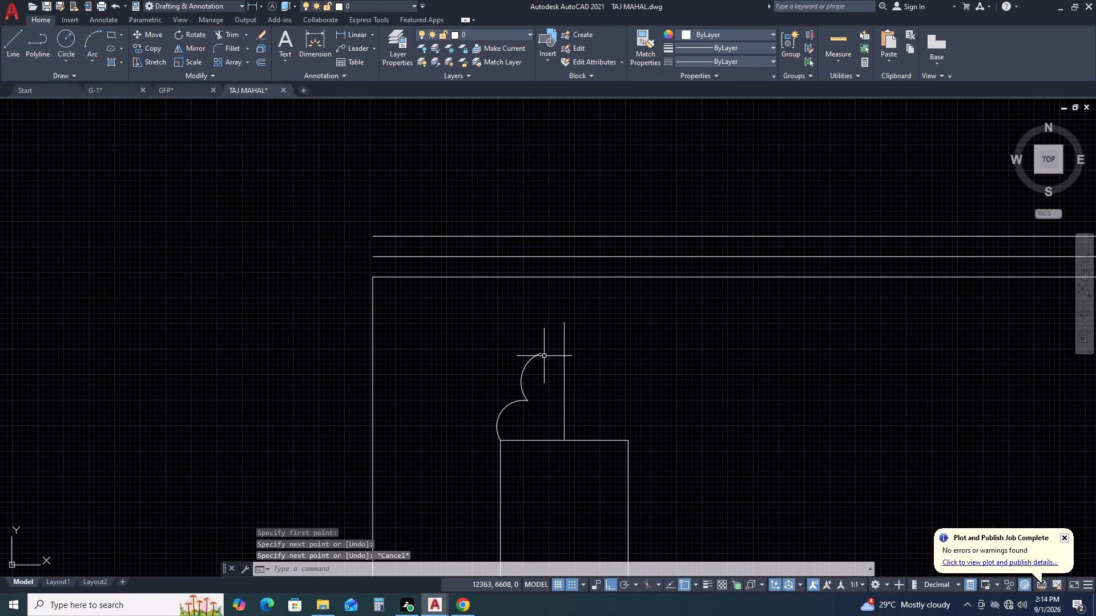
{"action": "key", "text": "space"}
{"action": "left_click", "coordinate": [539, 355]}
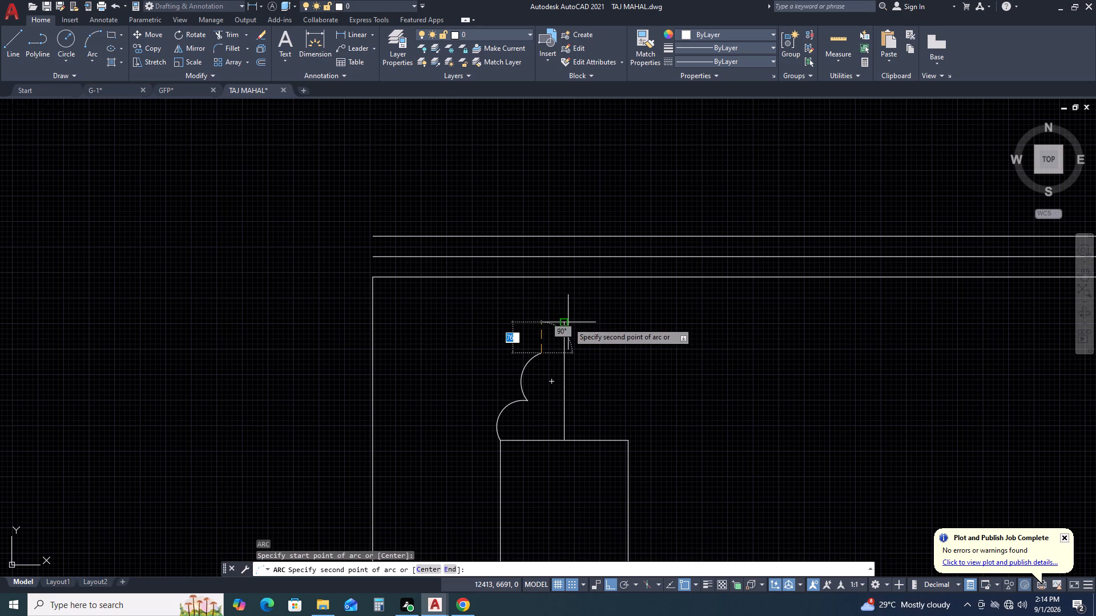
{"action": "left_click", "coordinate": [563, 321]}
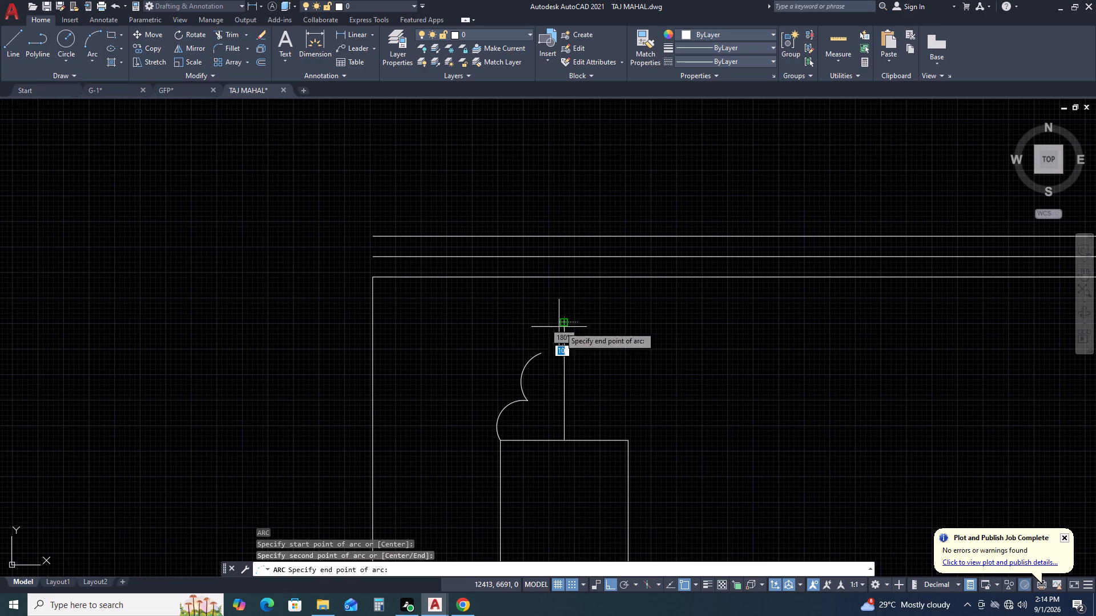
{"action": "double_click", "coordinate": [645, 355]}
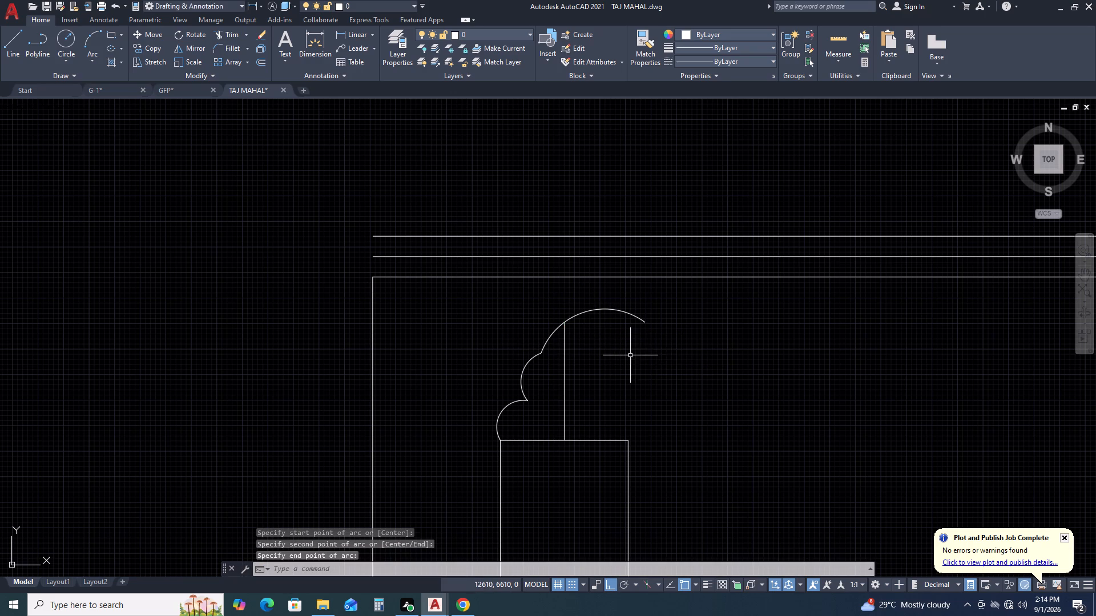
Trim the part of the third arc that extends beyond the centre line.
{"action": "key", "text": "t"}
{"action": "key", "text": "r"}
{"action": "key", "text": "space"}
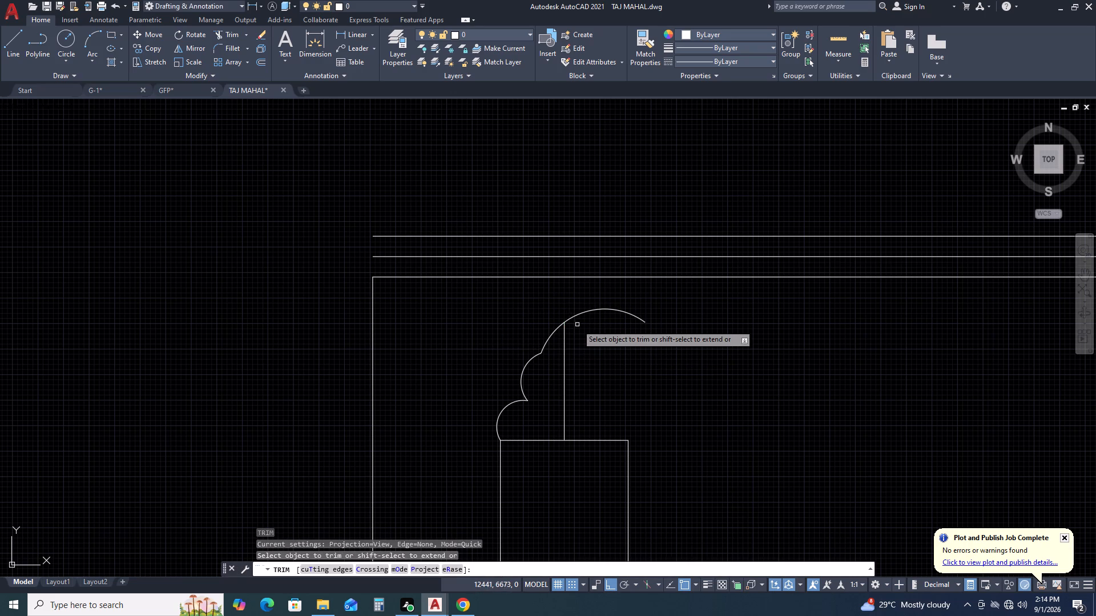
{"action": "left_click", "coordinate": [589, 312]}
{"action": "key", "text": "Escape"}
Stretch the shared joint of the lower and middle arcs outward, away from the centre line.
{"action": "left_click", "coordinate": [533, 360]}
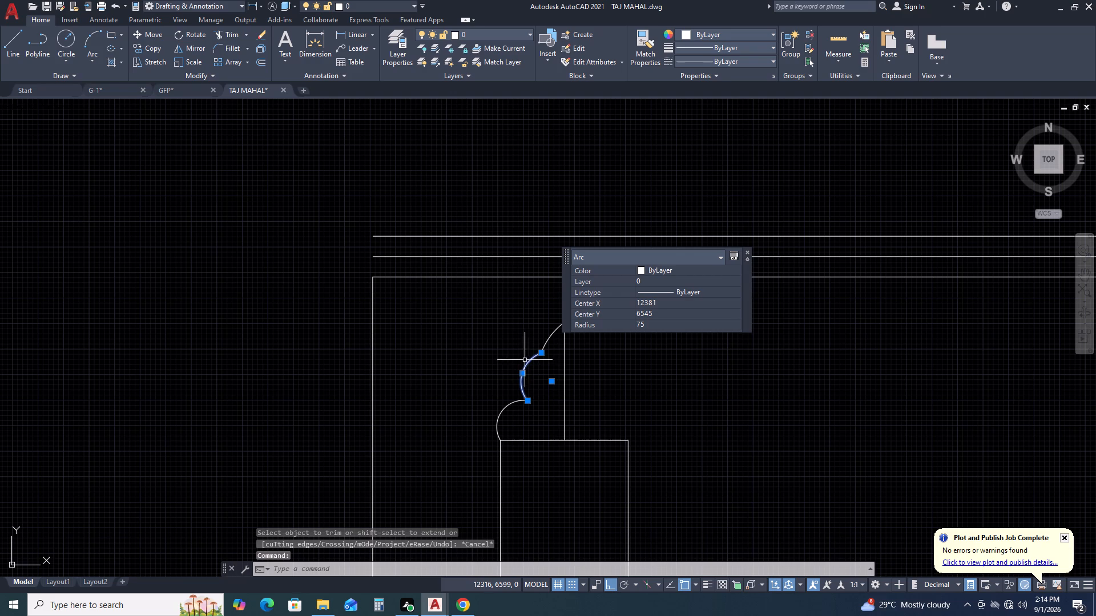
{"action": "left_click", "coordinate": [520, 402]}
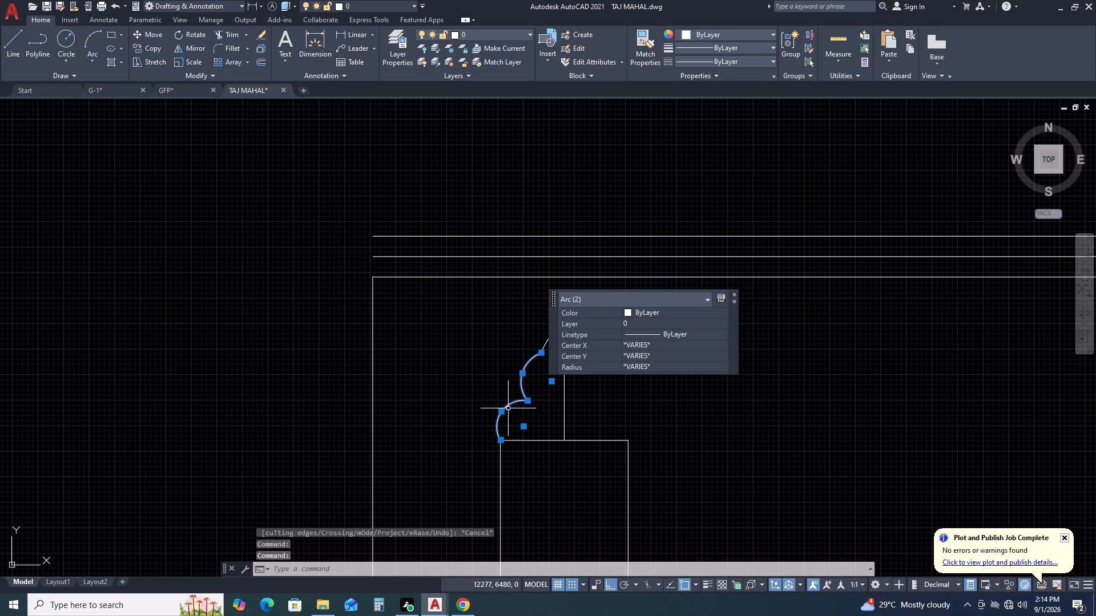
{"action": "left_click", "coordinate": [526, 401]}
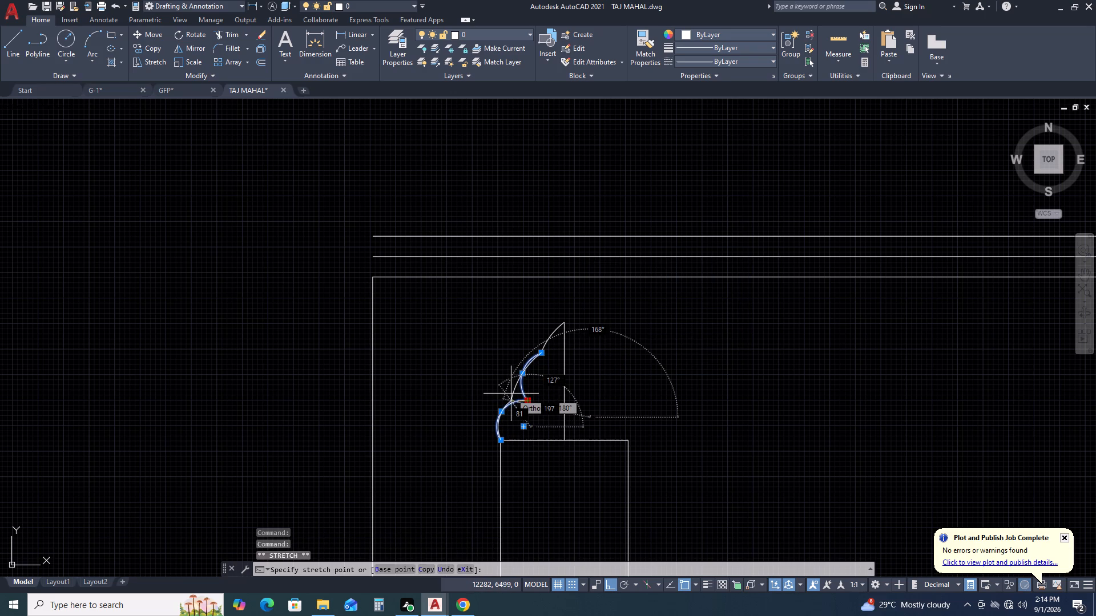
{"action": "left_click", "coordinate": [511, 394]}
{"action": "key", "text": "Escape"}
Select all three scallop arcs and stretch the joint between the lower and middle arcs horizontally inward, toward the centre line.
{"action": "scroll", "coordinate": [582, 395], "scroll_direction": "down", "scroll_amount": 1}
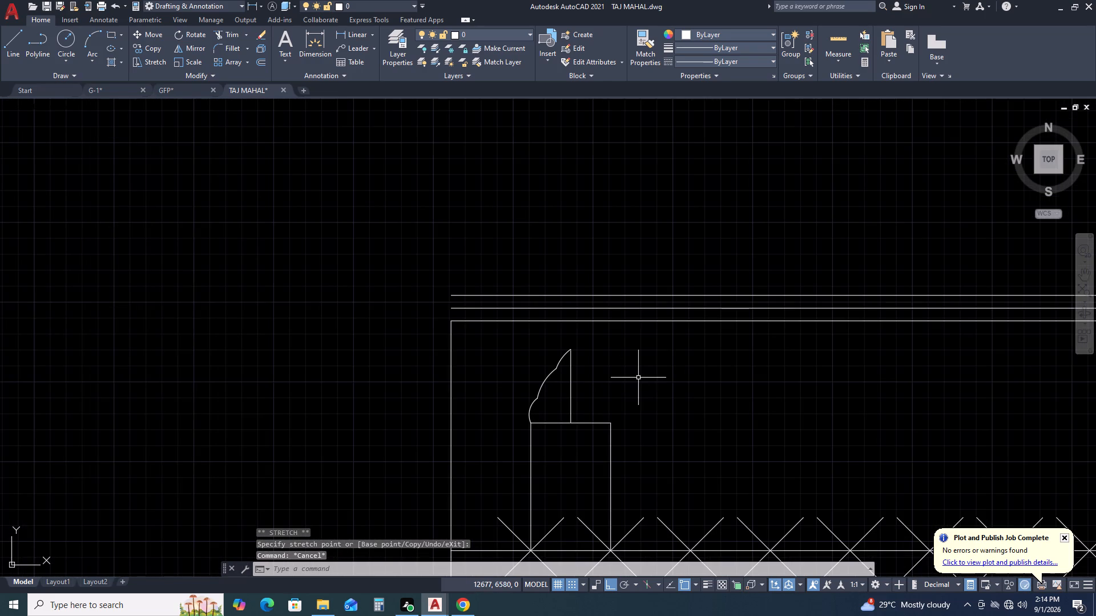
{"action": "middle_click_drag", "start_coordinate": [602, 383], "coordinate": [572, 383]}
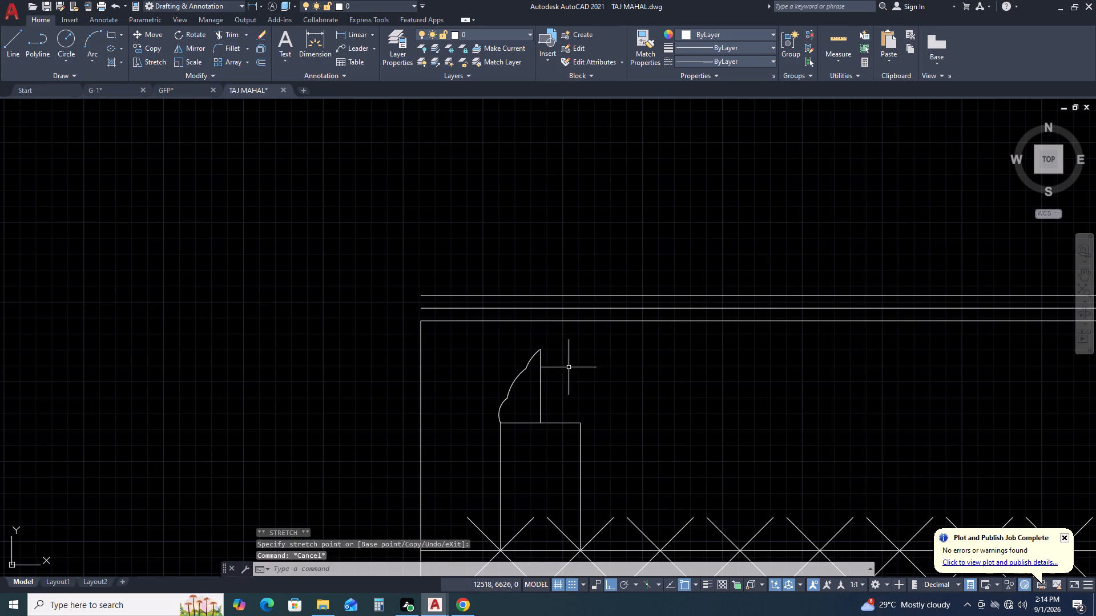
{"action": "scroll", "coordinate": [539, 358], "scroll_direction": "up", "scroll_amount": 2}
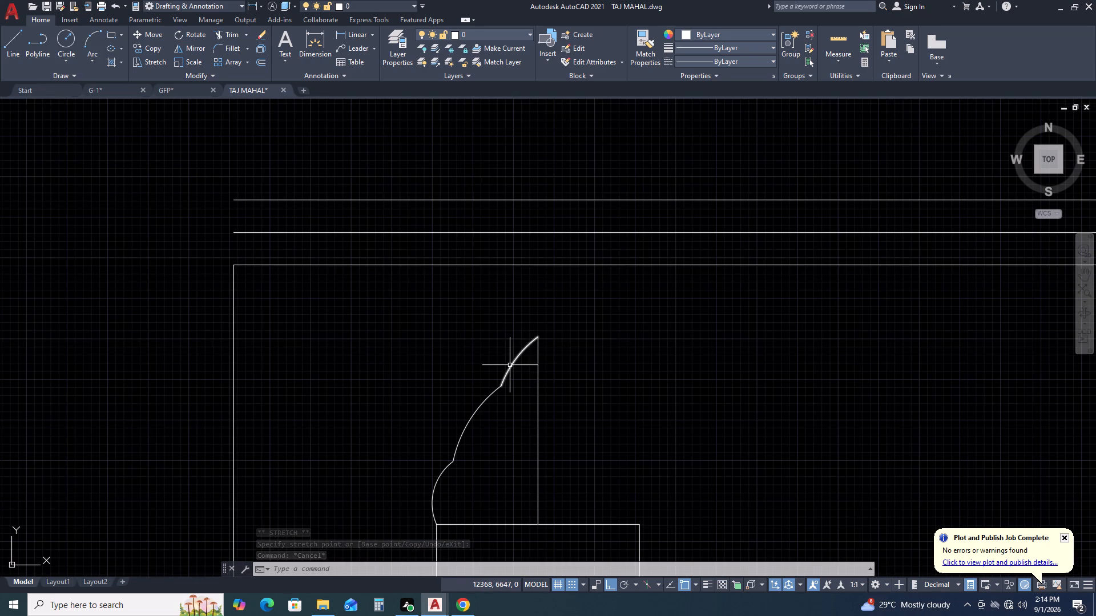
{"action": "left_click", "coordinate": [510, 365]}
{"action": "left_click", "coordinate": [478, 403]}
{"action": "left_click", "coordinate": [452, 416]}
{"action": "middle_click_drag", "start_coordinate": [457, 405], "coordinate": [394, 358]}
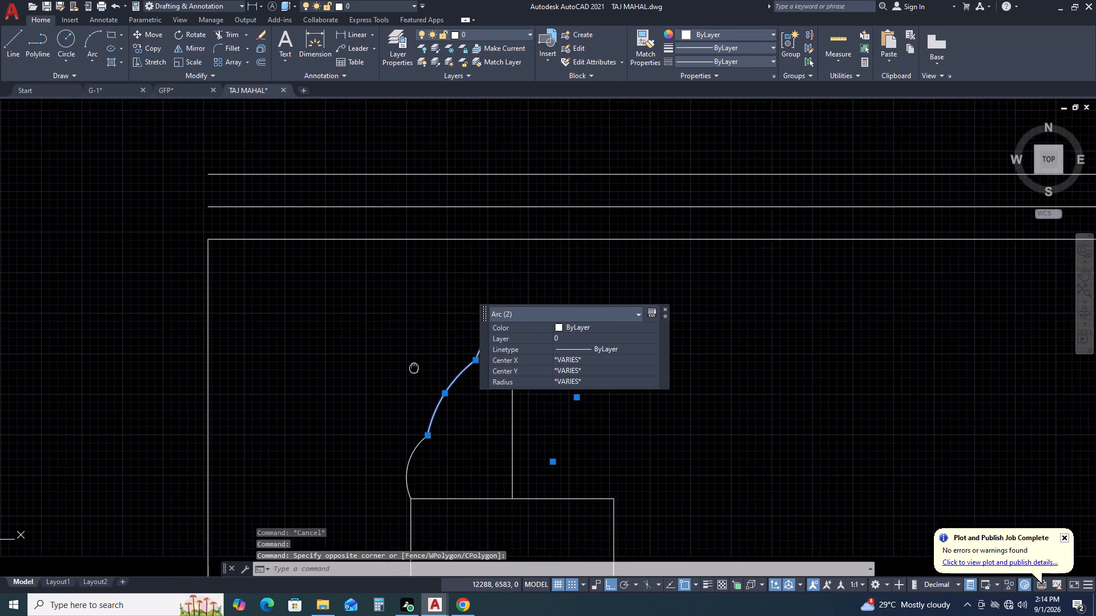
{"action": "middle_click_drag", "start_coordinate": [394, 358], "coordinate": [389, 356]}
{"action": "scroll", "coordinate": [368, 422], "scroll_direction": "up", "scroll_amount": 2}
{"action": "left_click", "coordinate": [415, 447]}
{"action": "left_click", "coordinate": [413, 442]}
{"action": "left_click_drag", "start_coordinate": [400, 418], "coordinate": [374, 345]}
{"action": "middle_click_drag", "start_coordinate": [381, 399], "coordinate": [312, 327]}
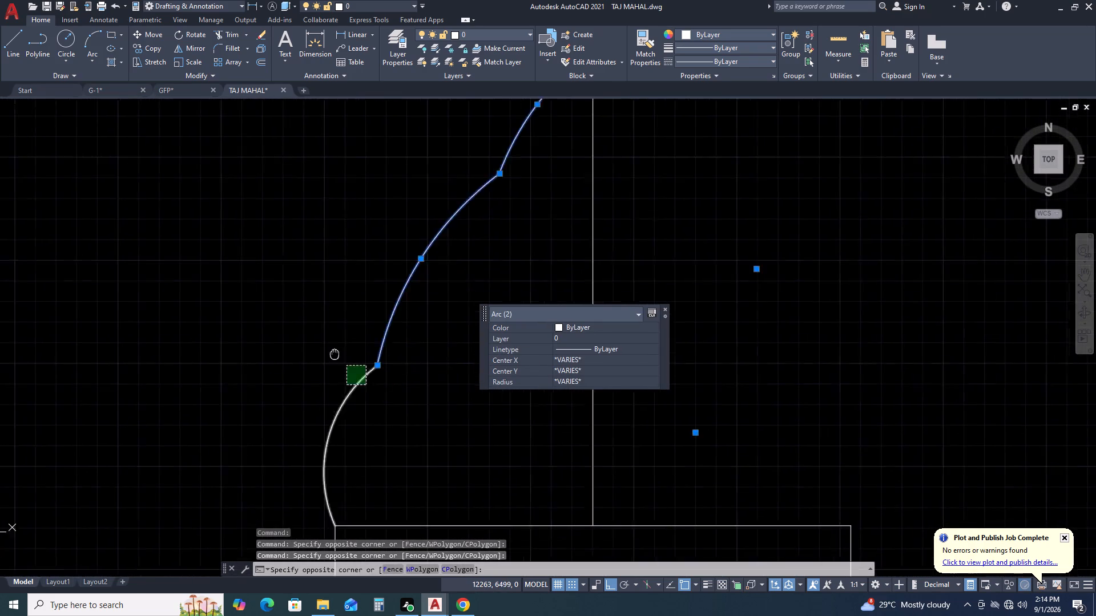
{"action": "middle_click_drag", "start_coordinate": [312, 327], "coordinate": [290, 295]}
{"action": "left_click", "coordinate": [301, 314]}
{"action": "left_click", "coordinate": [315, 342]}
{"action": "left_click_drag", "start_coordinate": [291, 327], "coordinate": [285, 325]}
{"action": "left_click", "coordinate": [299, 347]}
{"action": "left_click", "coordinate": [267, 319]}
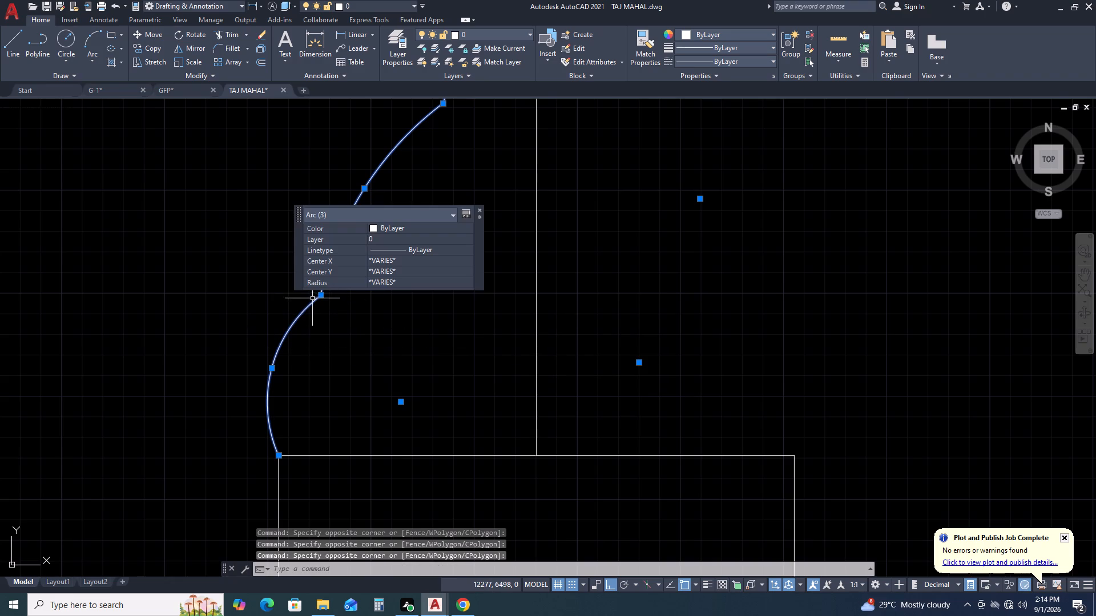
{"action": "left_click", "coordinate": [320, 296]}
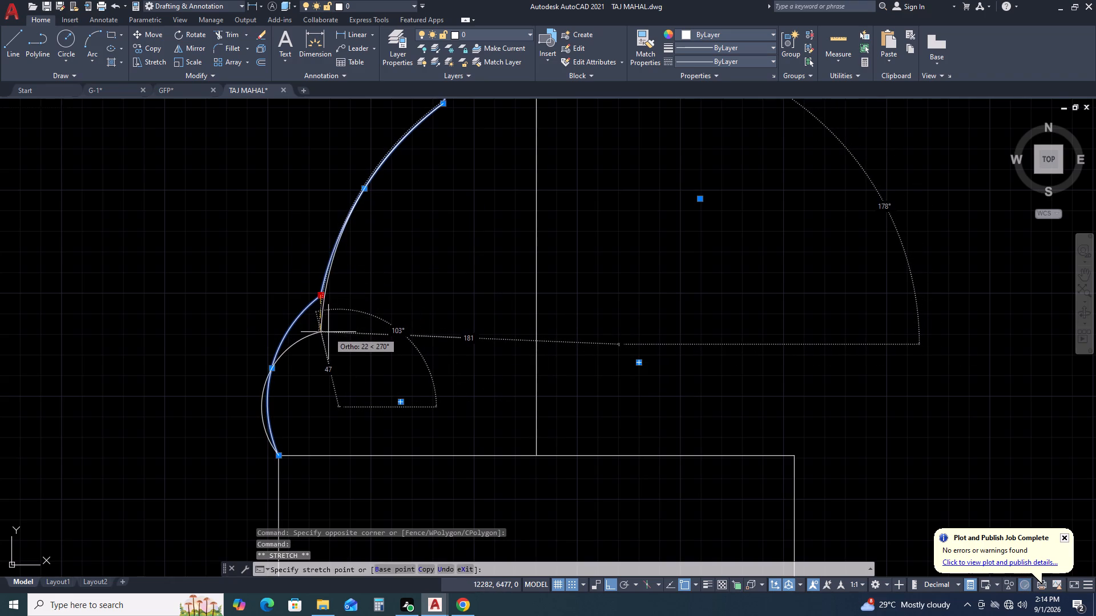
{"action": "left_click", "coordinate": [346, 309]}
Reshape the top arc by lowering its joint with the middle arc and its end on the centre line.
{"action": "scroll", "coordinate": [348, 306], "scroll_direction": "down", "scroll_amount": 1}
{"action": "middle_click_drag", "start_coordinate": [409, 306], "coordinate": [479, 415]}
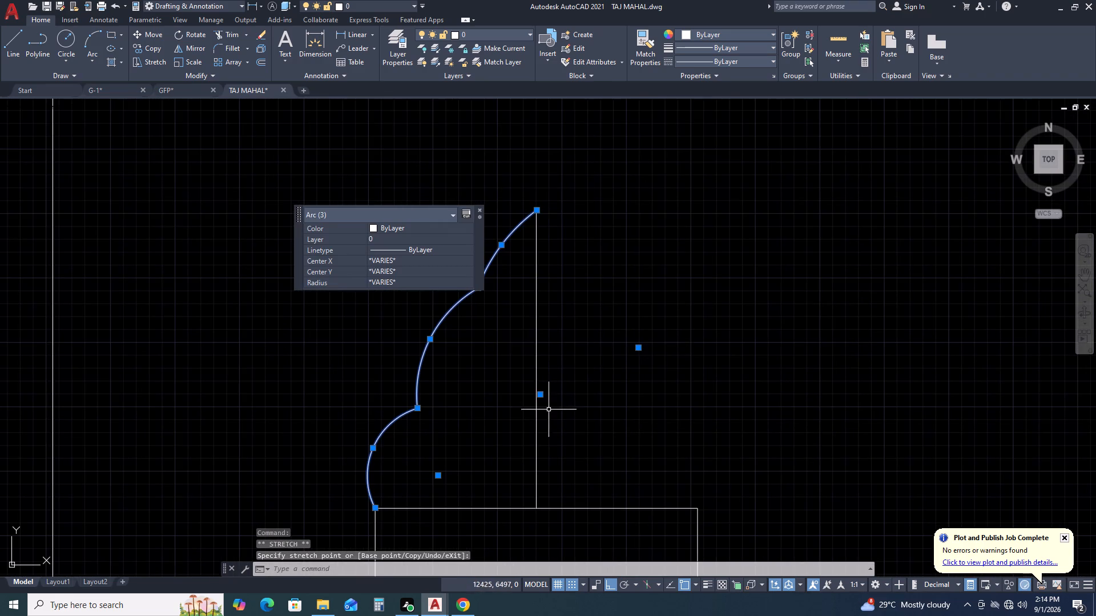
{"action": "middle_click_drag", "start_coordinate": [551, 353], "coordinate": [666, 360]}
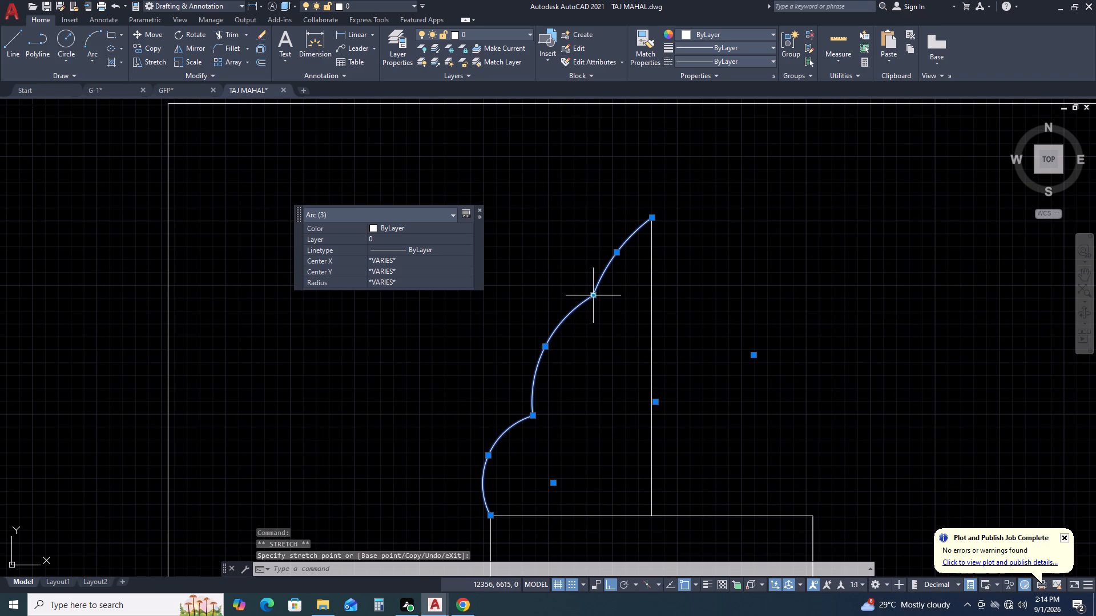
{"action": "left_click", "coordinate": [592, 294]}
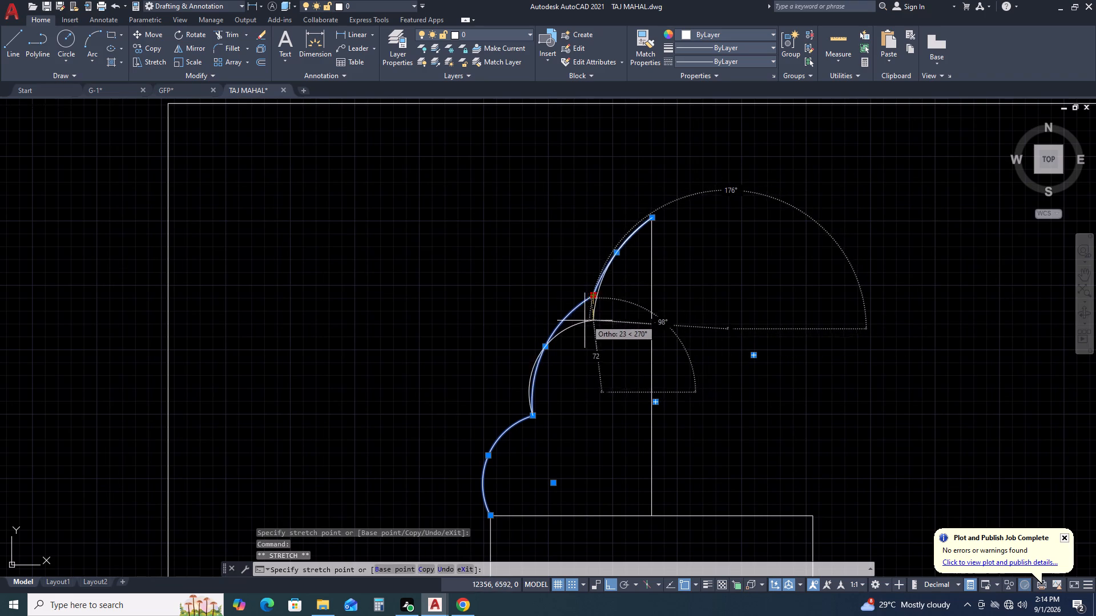
{"action": "left_click", "coordinate": [571, 326]}
{"action": "middle_click_drag", "start_coordinate": [616, 329], "coordinate": [603, 371]}
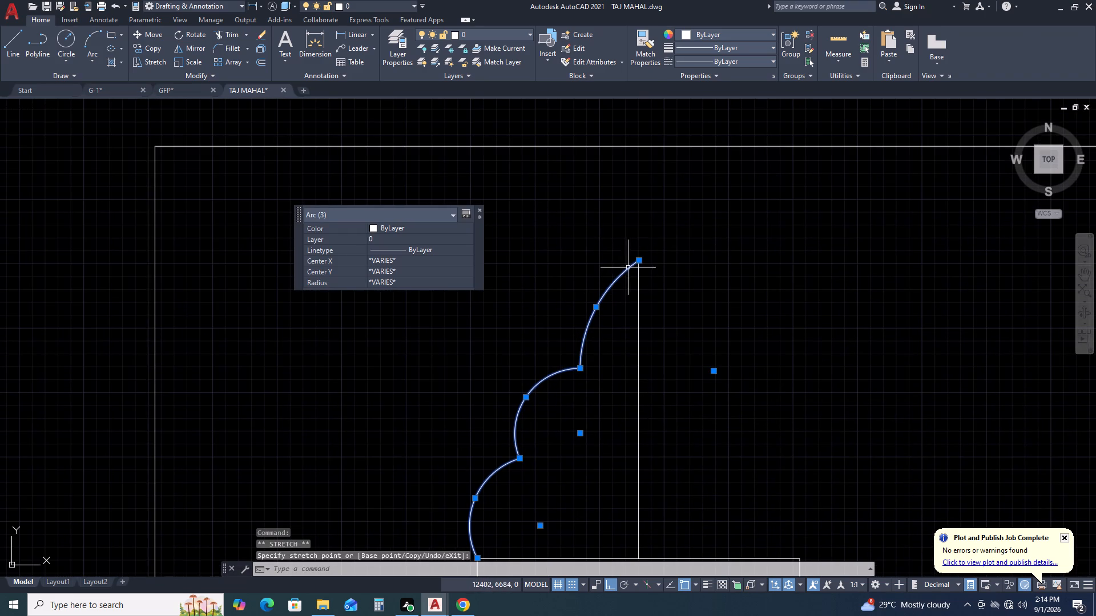
{"action": "left_click", "coordinate": [639, 258]}
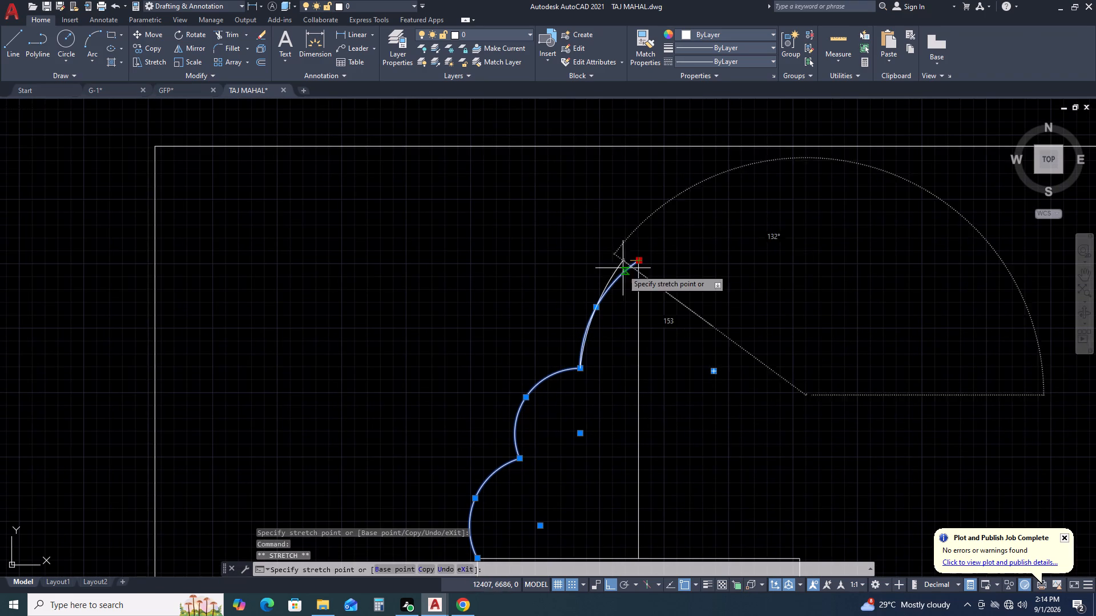
{"action": "left_click", "coordinate": [617, 300]}
{"action": "key", "text": "Escape"}
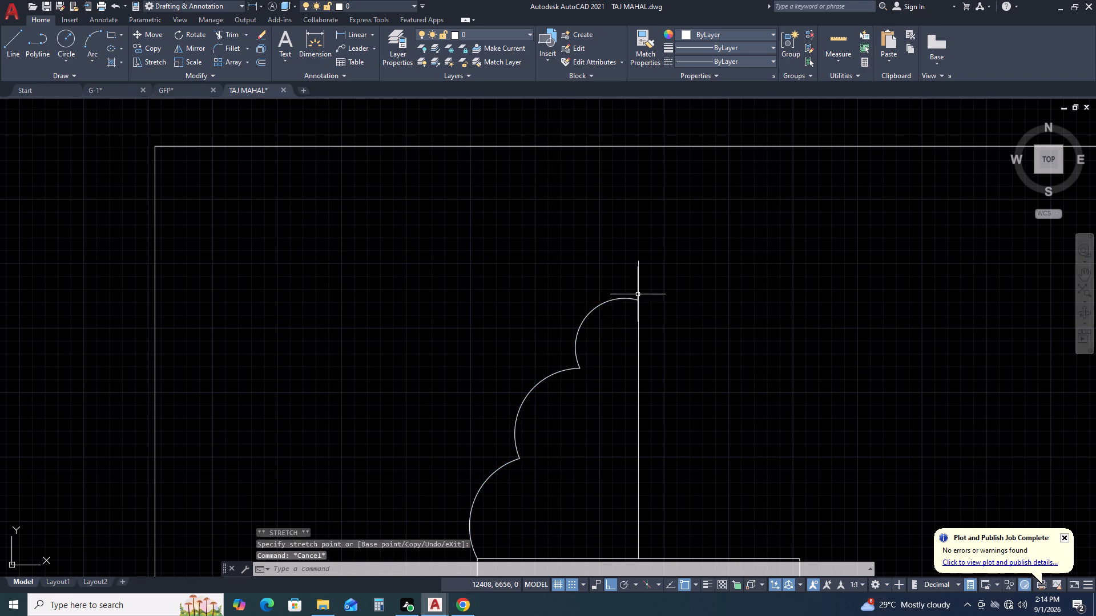
Draw a small three-point arc across the centre line, starting on the top scallop arc, to cap the arch.
{"action": "scroll", "coordinate": [686, 275], "scroll_direction": "down", "scroll_amount": 1}
{"action": "middle_click_drag", "start_coordinate": [718, 272], "coordinate": [703, 315]}
{"action": "type", "text": "A"}
{"action": "key", "text": "space"}
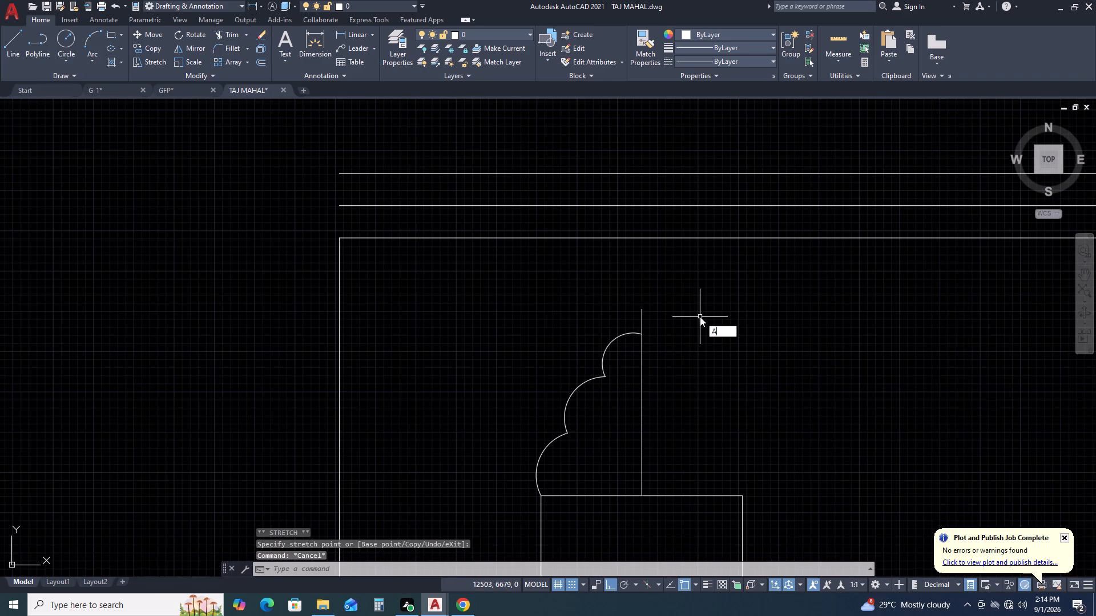
{"action": "left_click", "coordinate": [632, 331]}
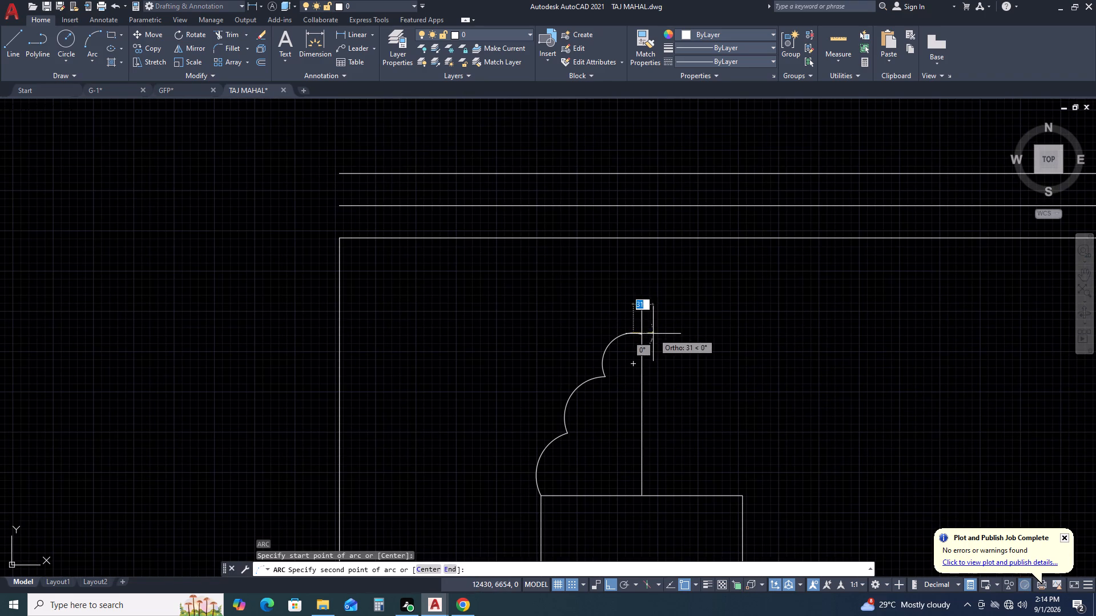
{"action": "left_click", "coordinate": [653, 334]}
{"action": "left_click", "coordinate": [652, 334]}
{"action": "middle_click_drag", "start_coordinate": [679, 345], "coordinate": [591, 313]}
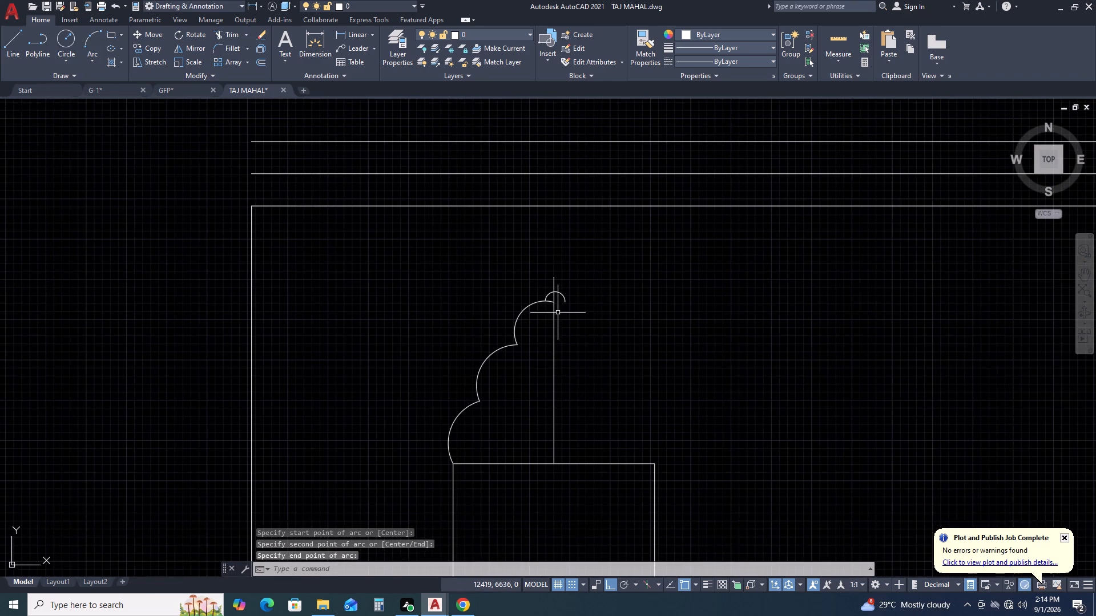
{"action": "scroll", "coordinate": [558, 313], "scroll_direction": "up", "scroll_amount": 1}
{"action": "scroll", "coordinate": [587, 281], "scroll_direction": "down", "scroll_amount": 1}
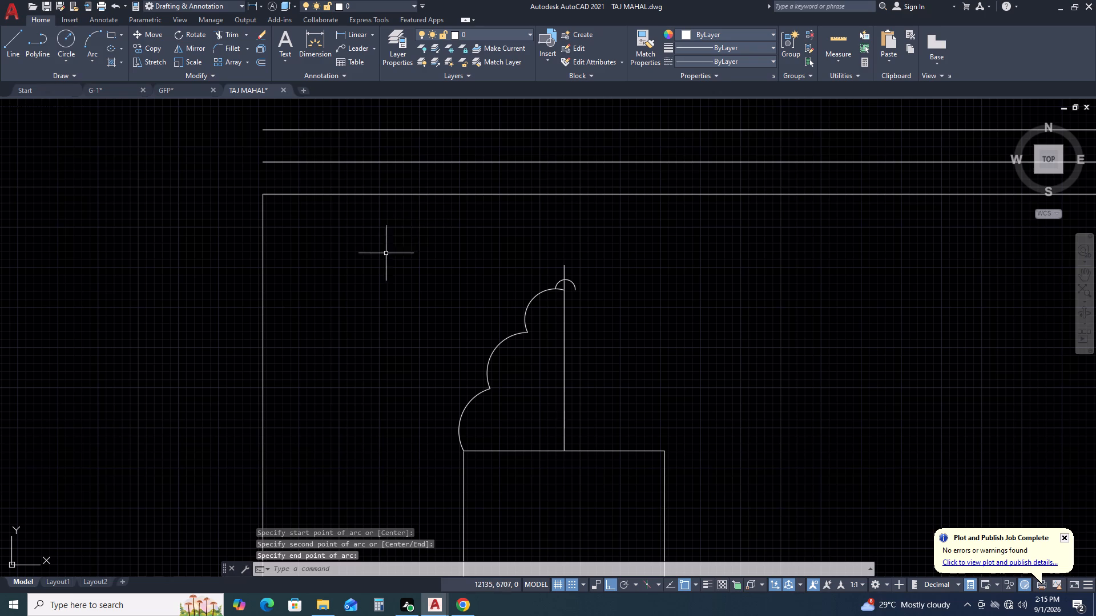
Mirror the four arch arcs about the vertical centre line, keeping the source arcs.
{"action": "left_click", "coordinate": [408, 237]}
{"action": "left_click", "coordinate": [586, 458]}
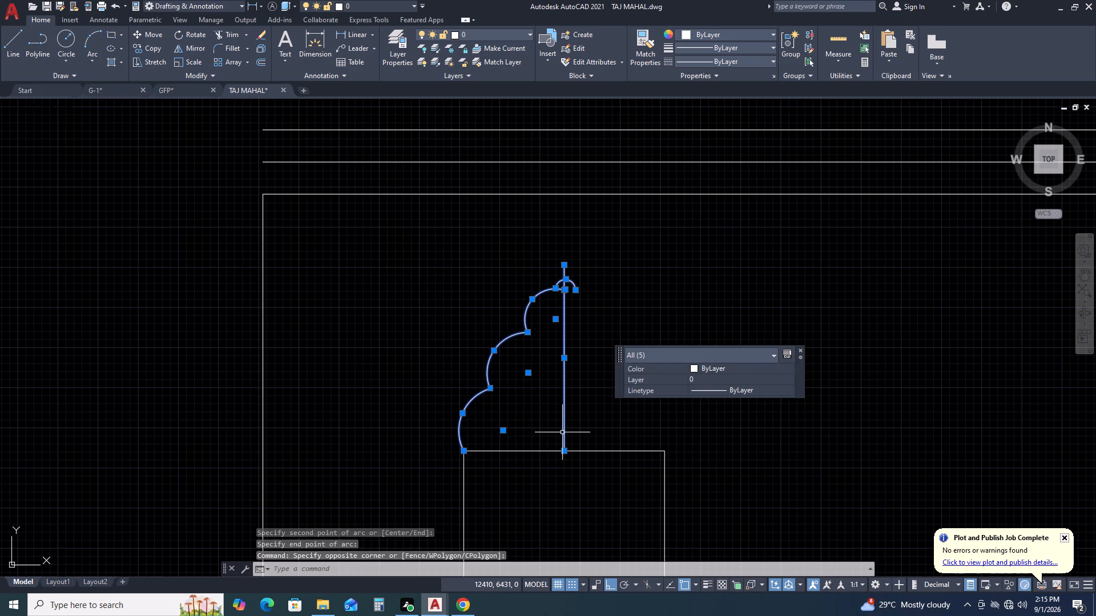
{"action": "left_click", "coordinate": [594, 381], "text": "shift"}
{"action": "left_click", "coordinate": [522, 390]}
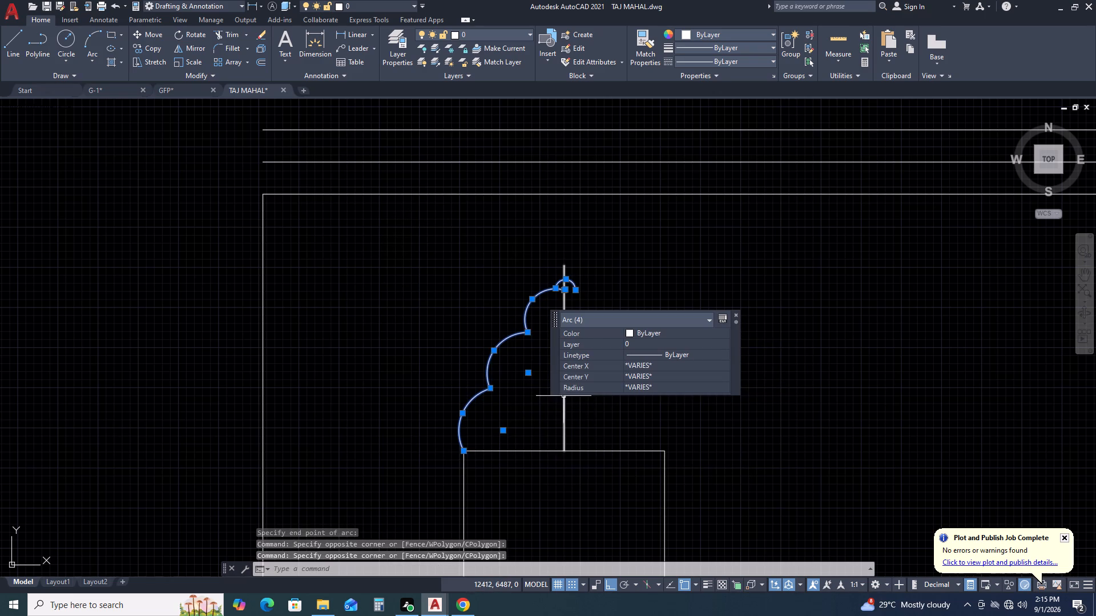
{"action": "key", "text": "m"}
{"action": "key", "text": "i"}
{"action": "key", "text": "space"}
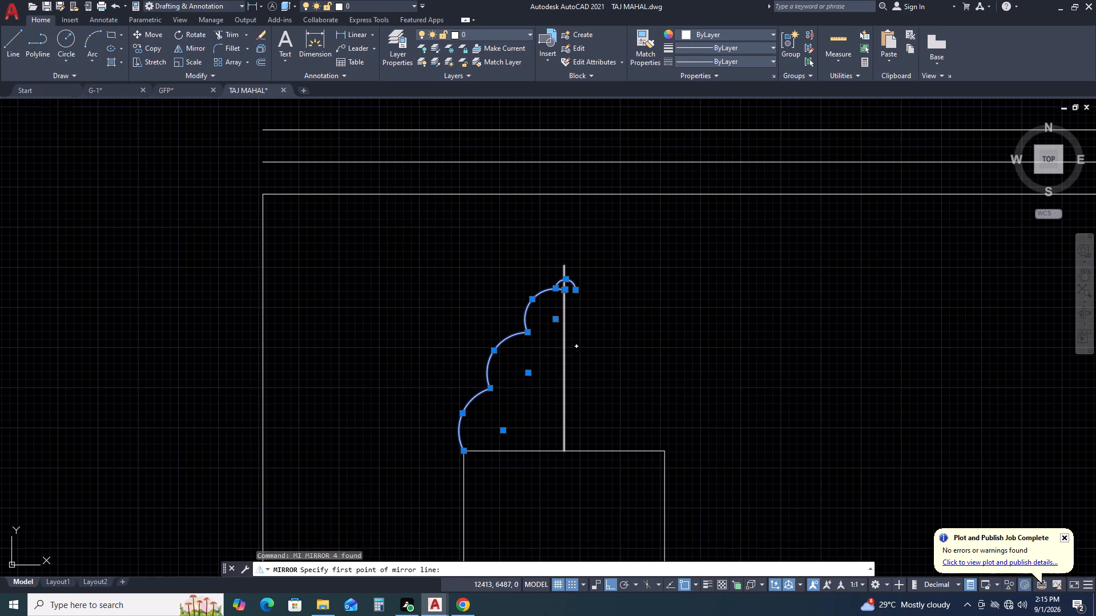
{"action": "left_click", "coordinate": [564, 451]}
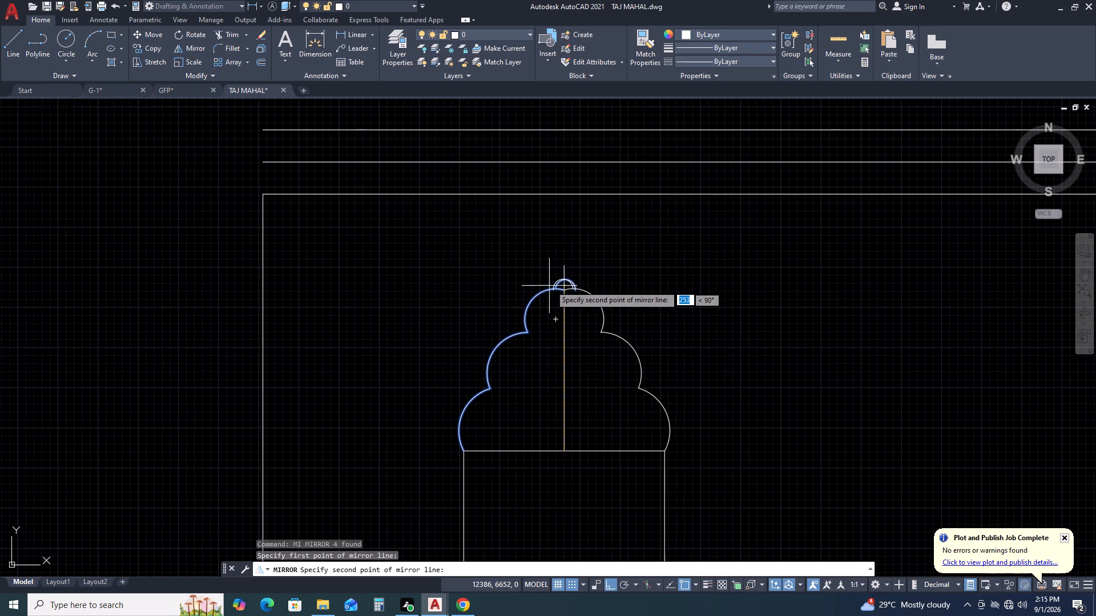
{"action": "left_click", "coordinate": [565, 264]}
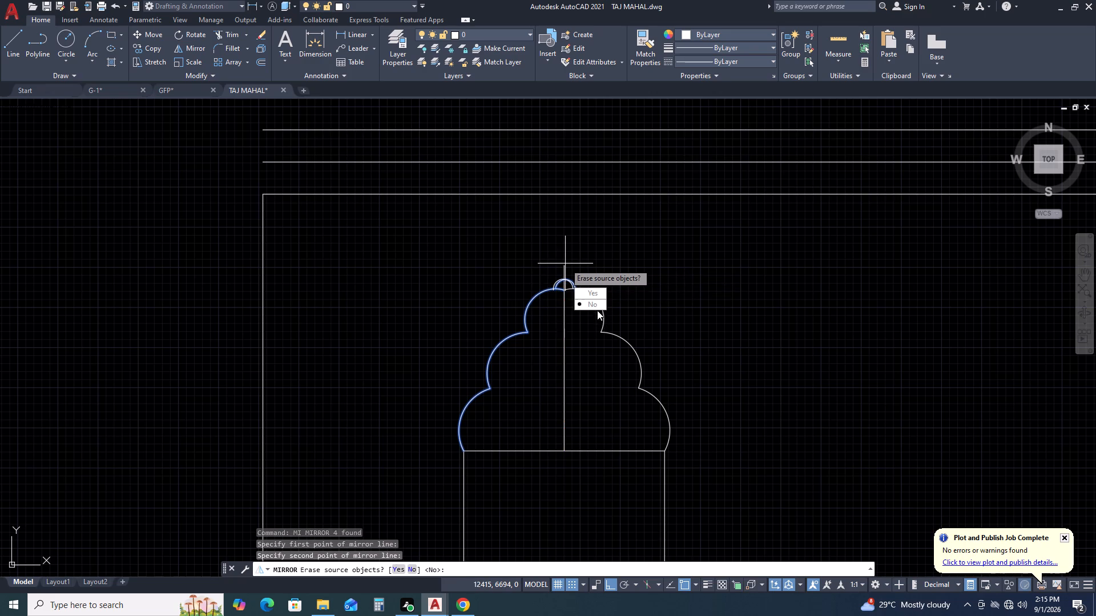
{"action": "left_click", "coordinate": [598, 306]}
Delete one of the two overlapping small cap arcs at the arch's apex.
{"action": "scroll", "coordinate": [554, 295], "scroll_direction": "up", "scroll_amount": 3}
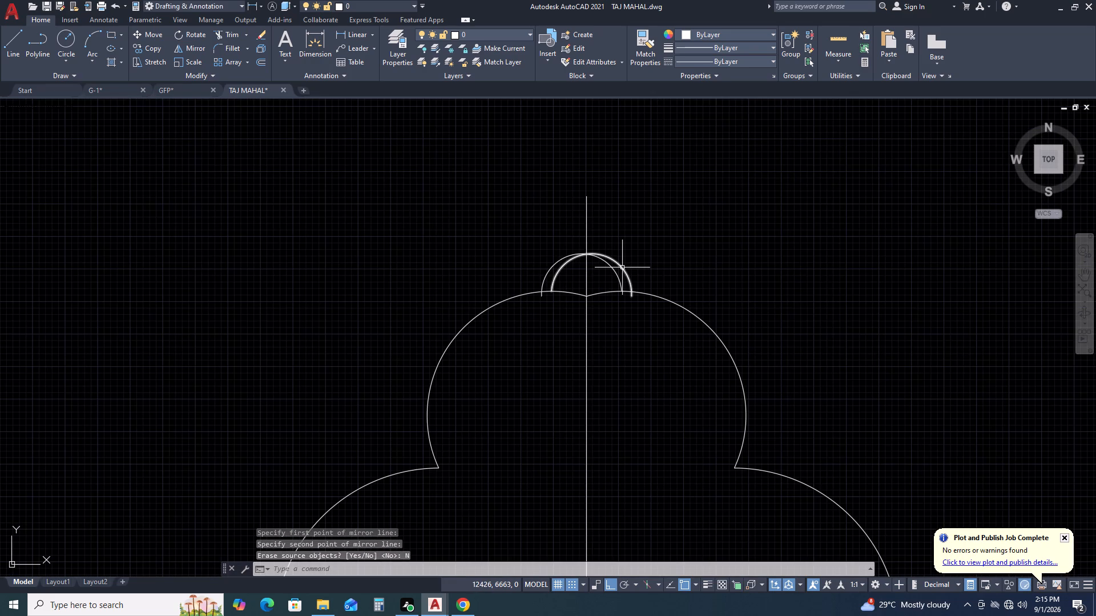
{"action": "left_click", "coordinate": [622, 268]}
{"action": "key", "text": "Delete"}
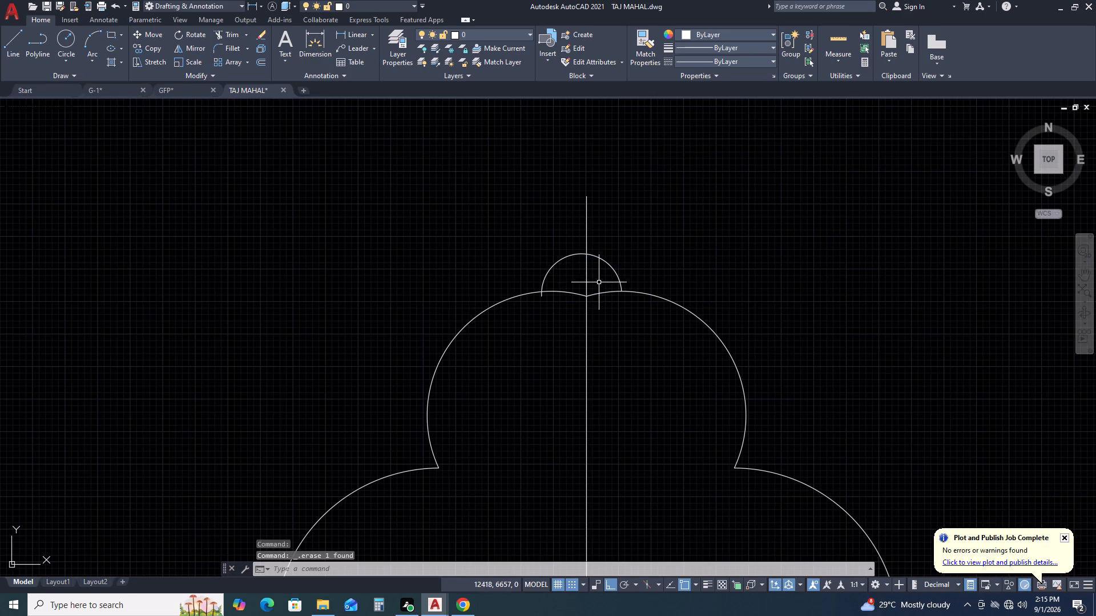
Trim the top scallop arcs inside the small cap arc and the cap arc's end that overhangs below them.
{"action": "key", "text": "t"}
{"action": "key", "text": "r"}
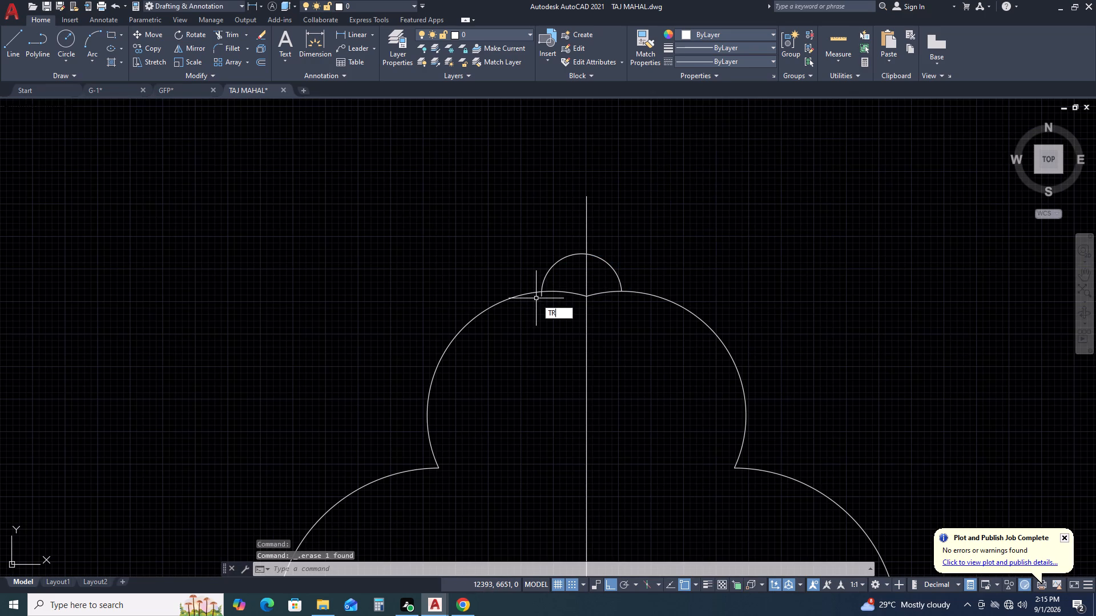
{"action": "key", "text": "space"}
{"action": "left_click", "coordinate": [568, 287]}
{"action": "left_click", "coordinate": [556, 298]}
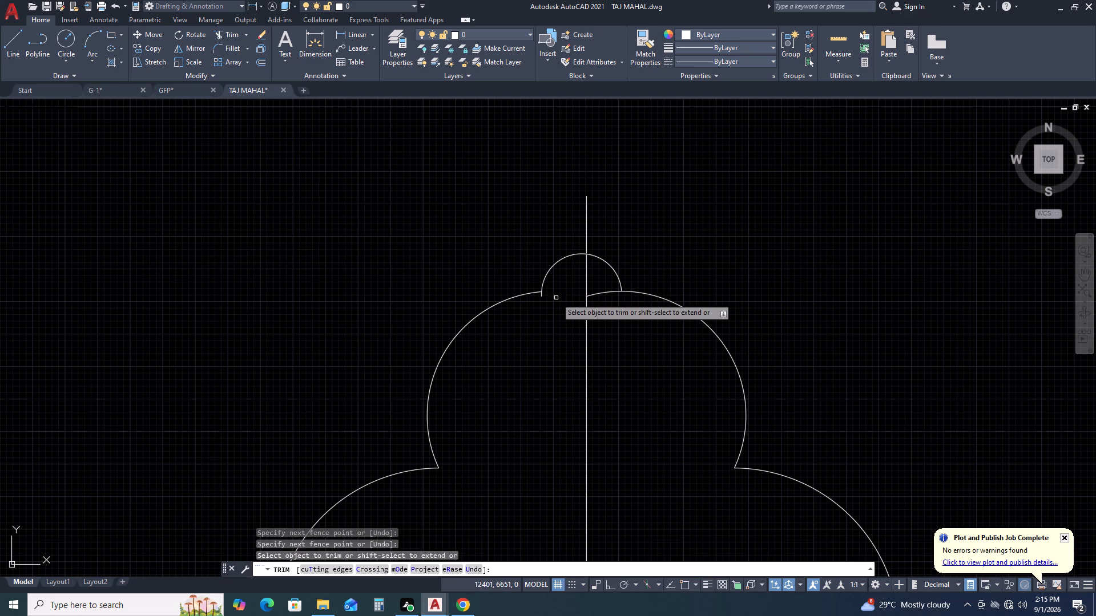
{"action": "left_click", "coordinate": [605, 287]}
{"action": "left_click", "coordinate": [604, 310]}
{"action": "scroll", "coordinate": [532, 293], "scroll_direction": "up", "scroll_amount": 2}
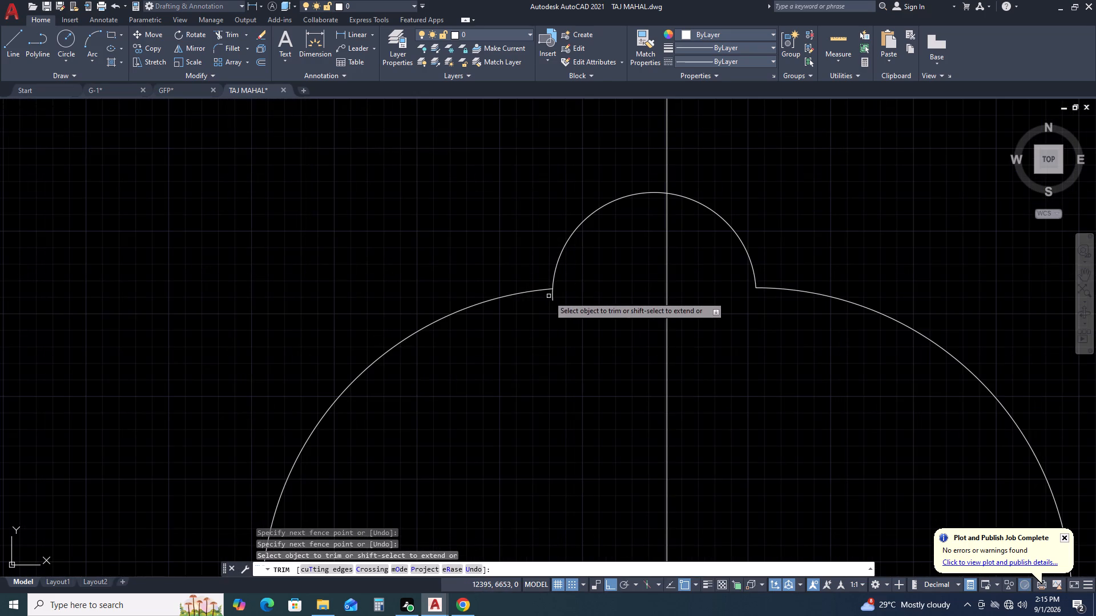
{"action": "left_click", "coordinate": [551, 295]}
{"action": "left_click", "coordinate": [554, 294]}
{"action": "scroll", "coordinate": [509, 311], "scroll_direction": "down", "scroll_amount": 4}
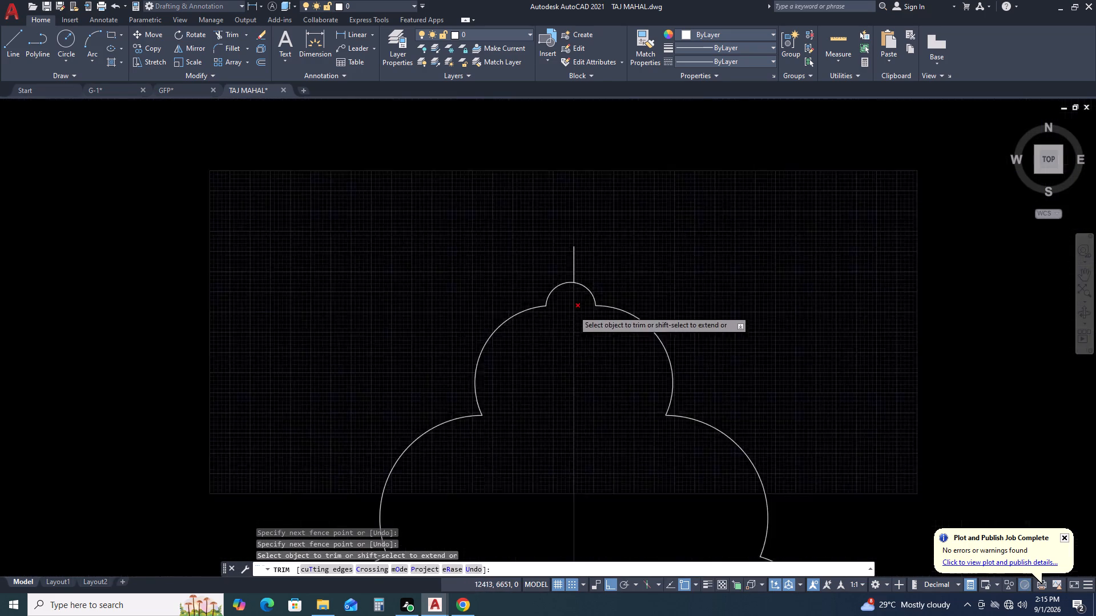
{"action": "middle_click_drag", "start_coordinate": [676, 303], "coordinate": [642, 246]}
{"action": "scroll", "coordinate": [644, 250], "scroll_direction": "down", "scroll_amount": 2}
{"action": "key", "text": "Escape"}
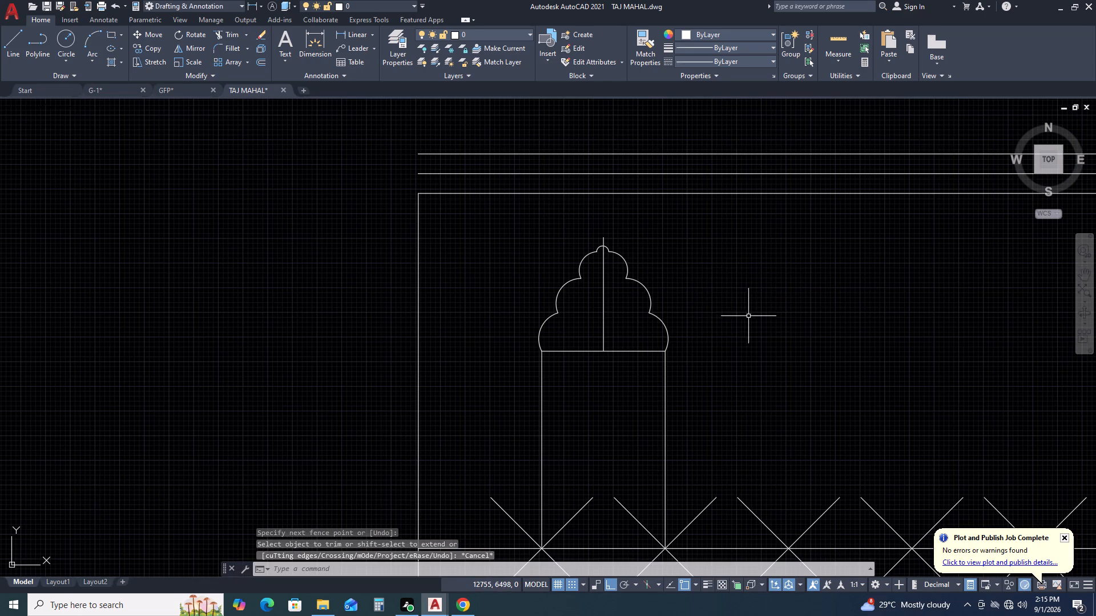
Reshape the right half's lowest scallop arc to a radius of about 34 mm by lowering its upper end and adjusting its midpoint.
{"action": "middle_click_drag", "start_coordinate": [725, 317], "coordinate": [661, 283]}
{"action": "scroll", "coordinate": [657, 286], "scroll_direction": "down", "scroll_amount": 1}
{"action": "middle_click_drag", "start_coordinate": [714, 297], "coordinate": [600, 297]}
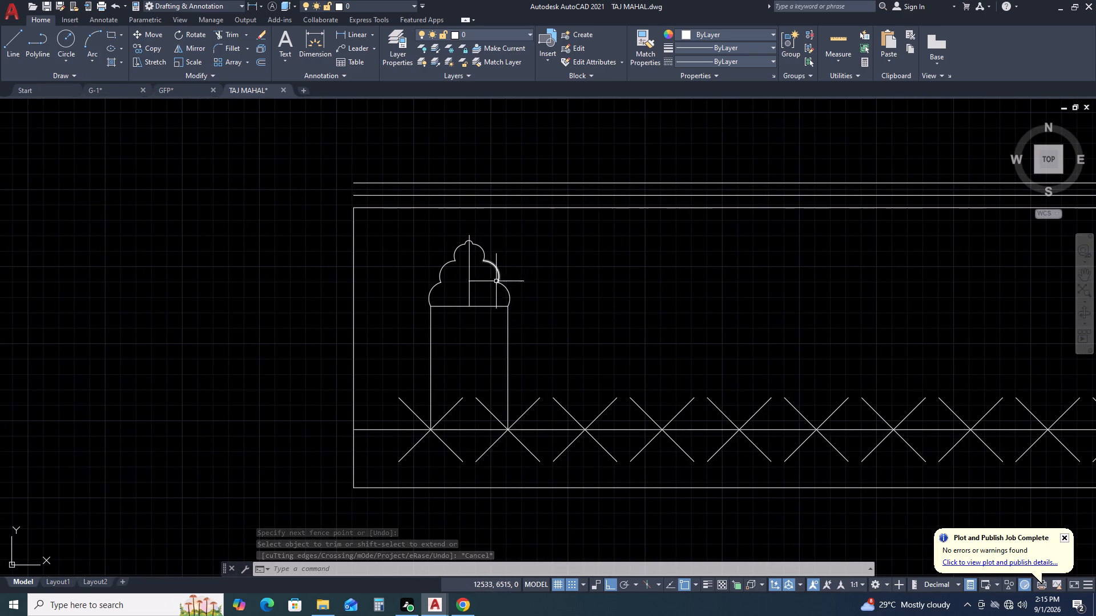
{"action": "scroll", "coordinate": [489, 296], "scroll_direction": "up", "scroll_amount": 4}
{"action": "left_click", "coordinate": [547, 286]}
{"action": "left_click", "coordinate": [506, 311]}
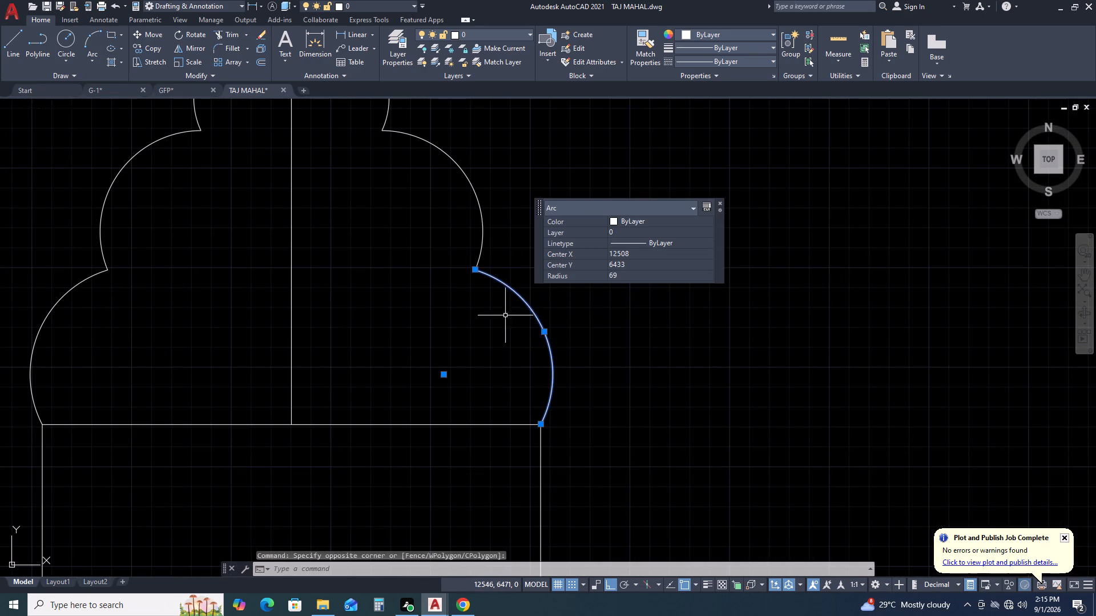
{"action": "scroll", "coordinate": [536, 321], "scroll_direction": "down", "scroll_amount": 1}
{"action": "middle_click_drag", "start_coordinate": [651, 328], "coordinate": [601, 383]}
{"action": "scroll", "coordinate": [444, 350], "scroll_direction": "up", "scroll_amount": 1}
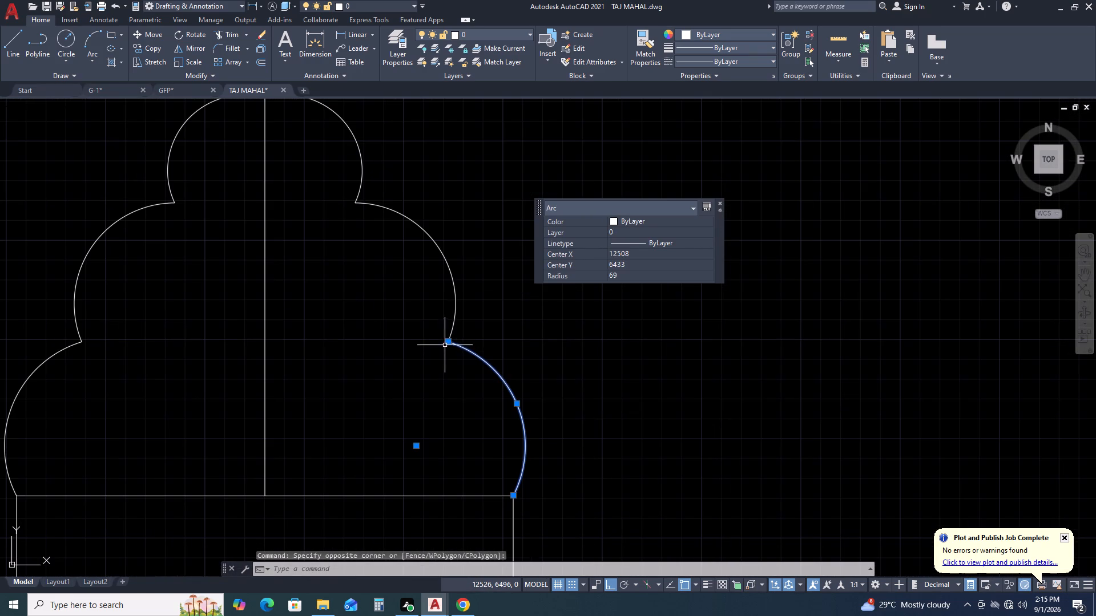
{"action": "left_click", "coordinate": [446, 342]}
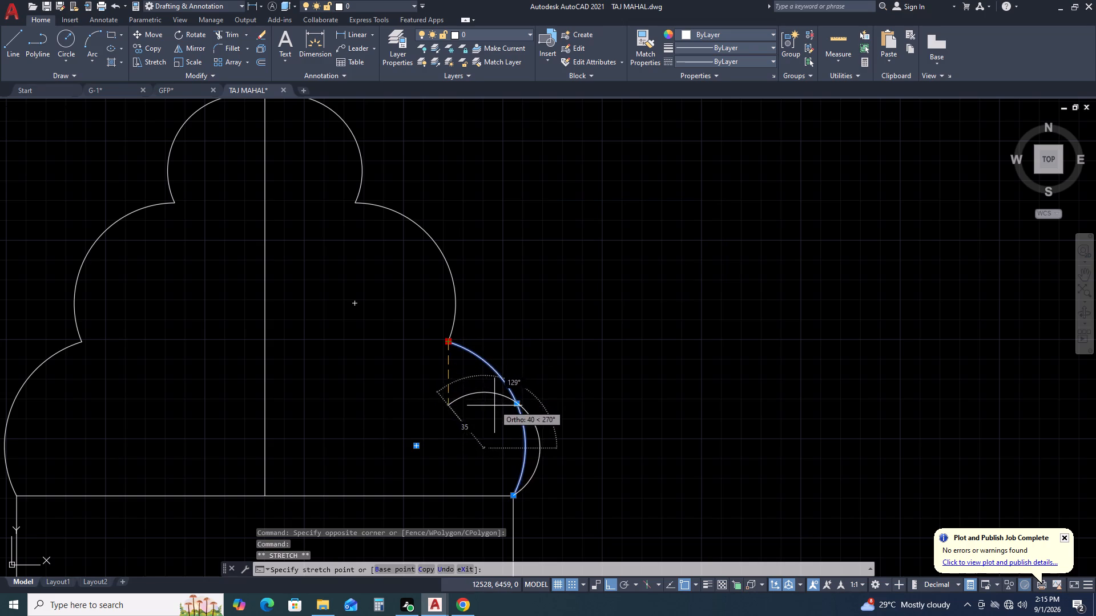
{"action": "left_click", "coordinate": [495, 411]}
{"action": "left_click", "coordinate": [529, 416]}
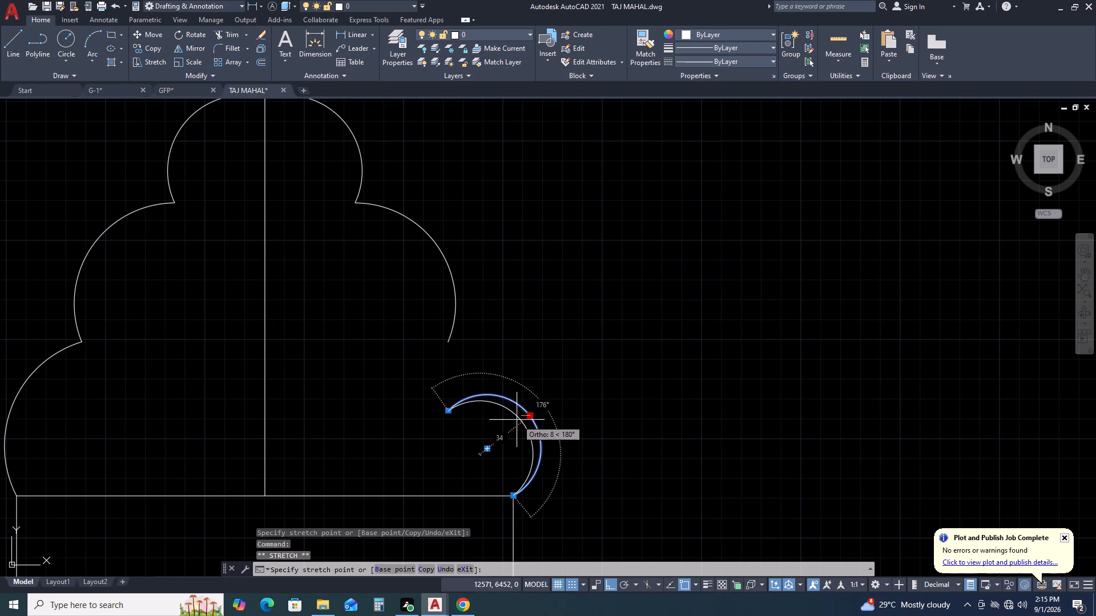
{"action": "left_click", "coordinate": [507, 420]}
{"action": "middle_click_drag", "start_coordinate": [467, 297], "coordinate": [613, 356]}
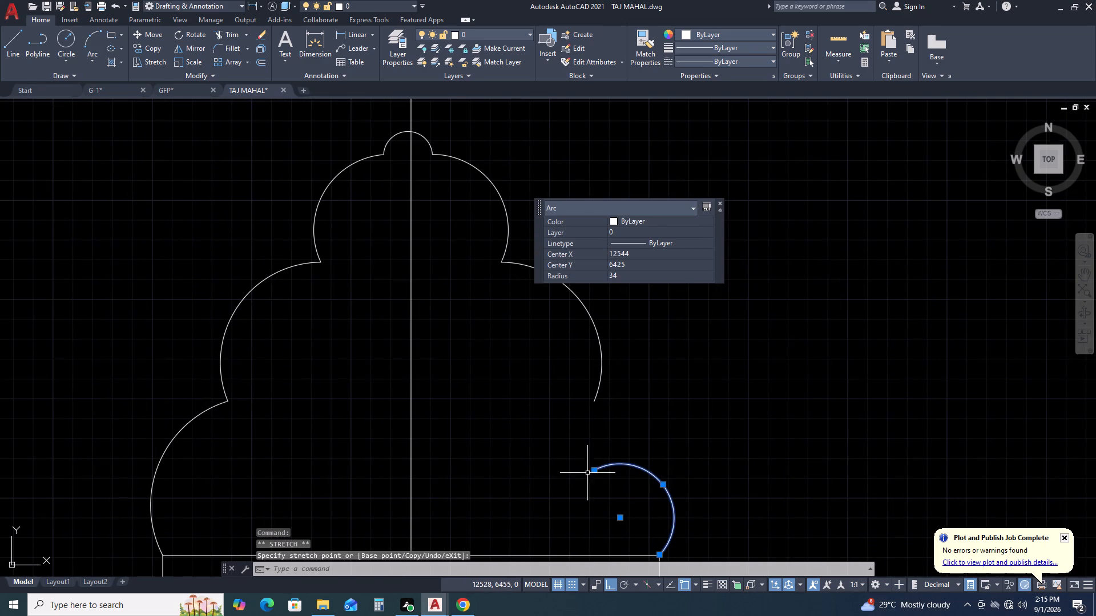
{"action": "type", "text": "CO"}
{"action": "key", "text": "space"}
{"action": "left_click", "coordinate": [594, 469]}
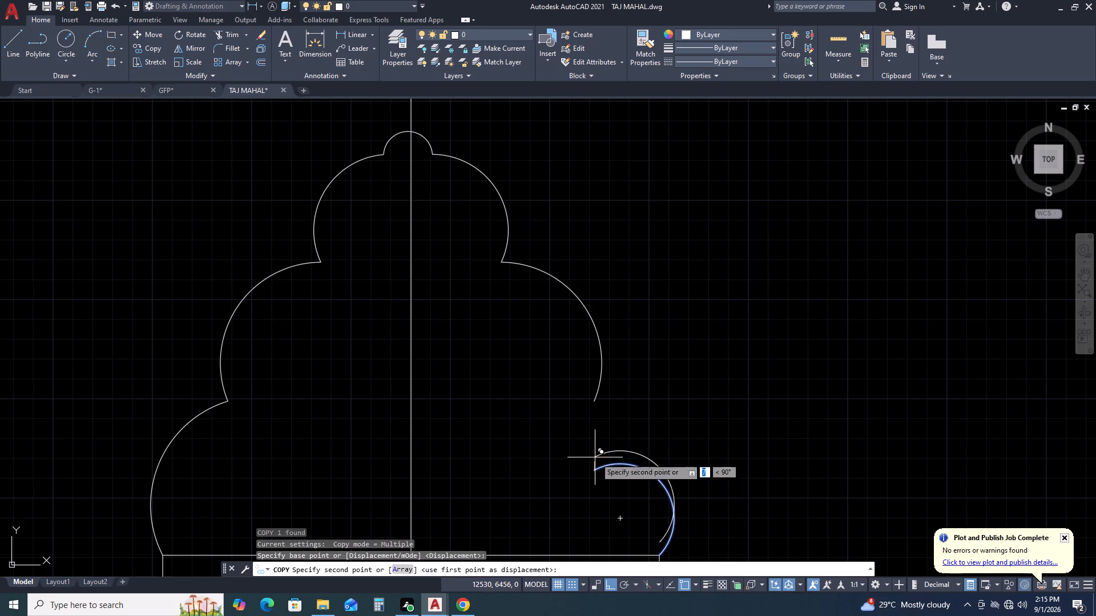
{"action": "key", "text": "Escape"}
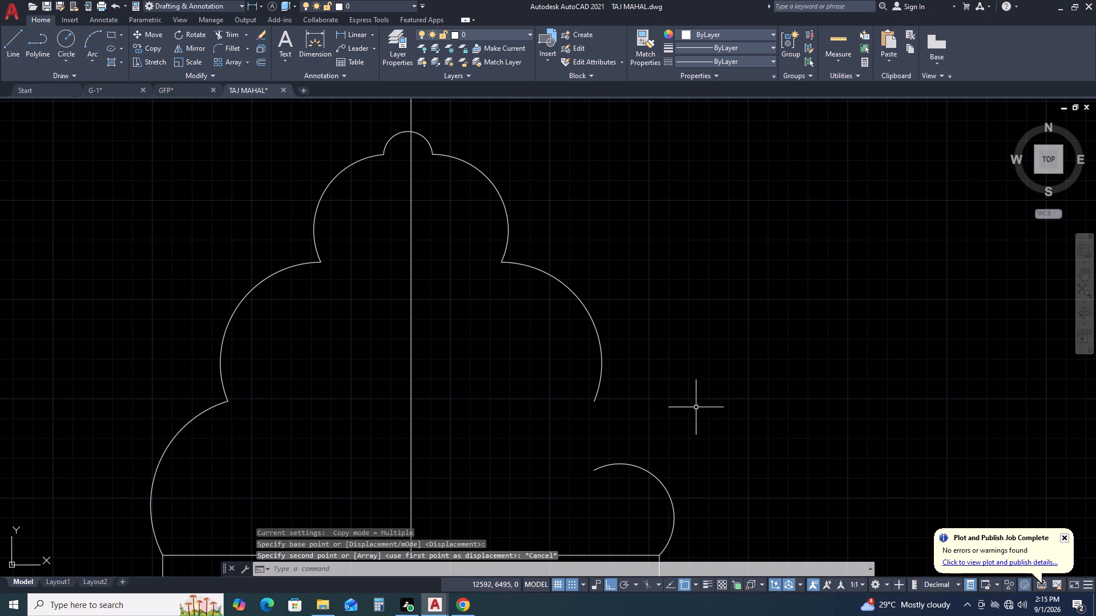
Copy the reshaped small arc four times from its lower end, chaining the copies end to end up toward the arch's apex.
{"action": "left_click", "coordinate": [700, 418]}
{"action": "left_click", "coordinate": [608, 459]}
{"action": "left_click", "coordinate": [620, 475]}
{"action": "left_click", "coordinate": [606, 458]}
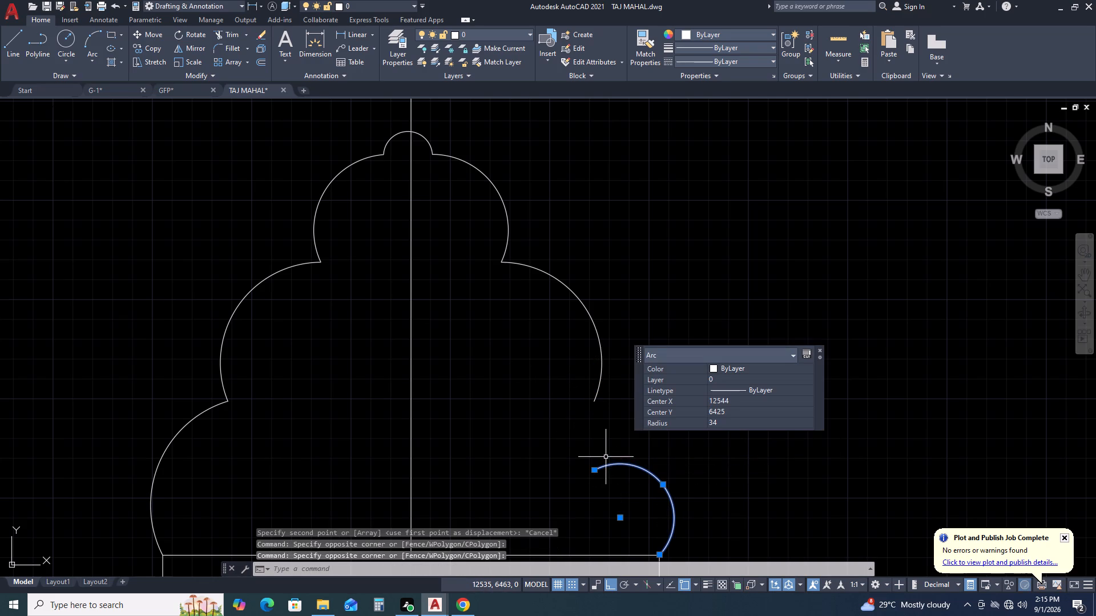
{"action": "type", "text": "CO"}
{"action": "key", "text": "space"}
{"action": "middle_click_drag", "start_coordinate": [635, 463], "coordinate": [547, 310]}
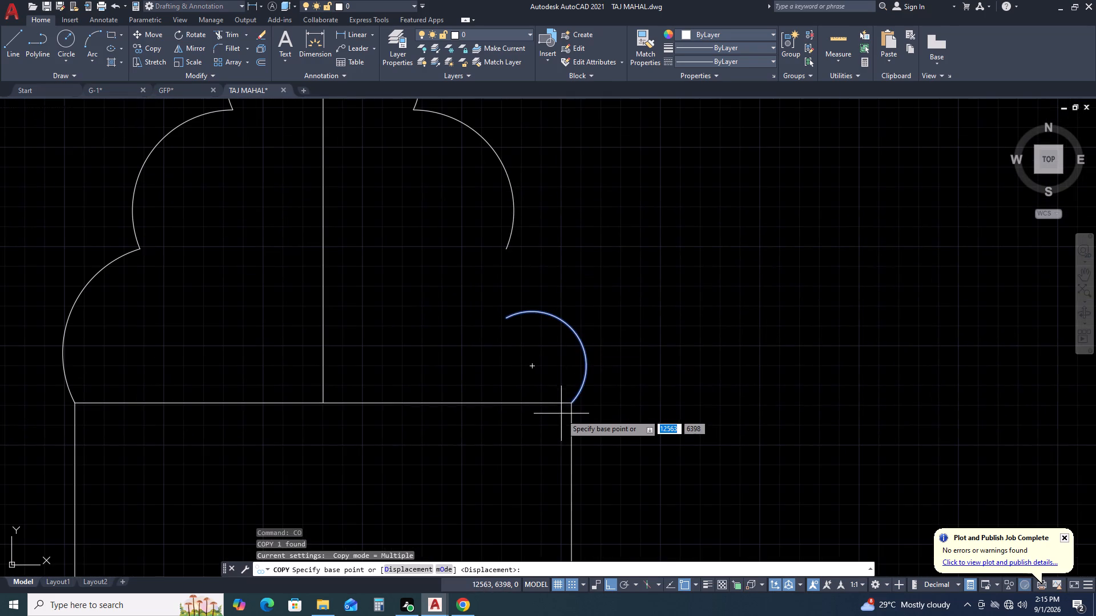
{"action": "left_click", "coordinate": [574, 406]}
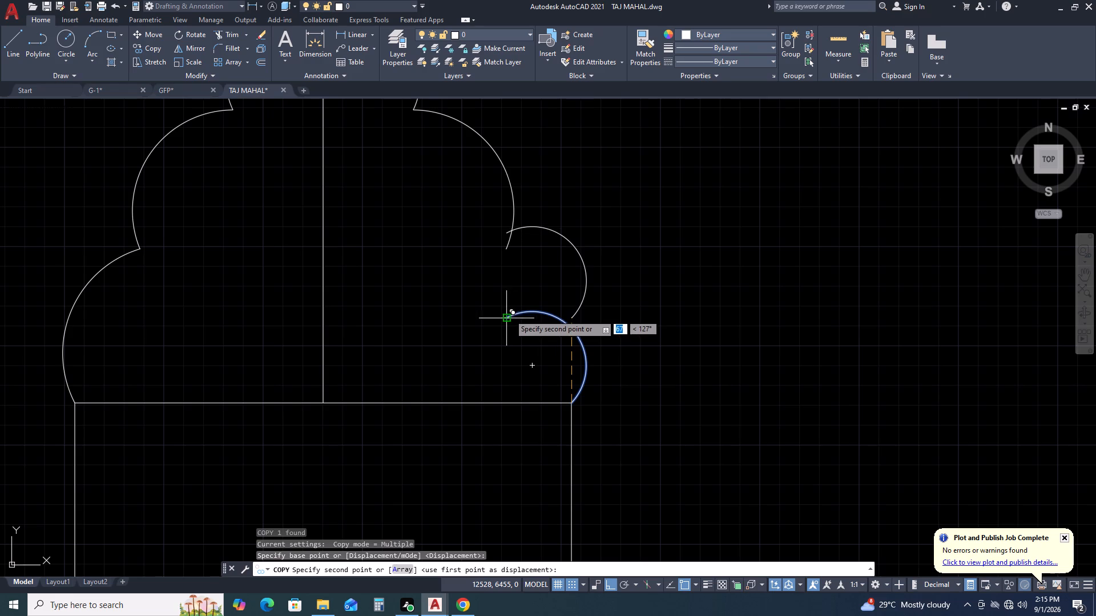
{"action": "left_click", "coordinate": [509, 314]}
{"action": "scroll", "coordinate": [600, 300], "scroll_direction": "down", "scroll_amount": 2}
{"action": "middle_click_drag", "start_coordinate": [627, 292], "coordinate": [640, 427]}
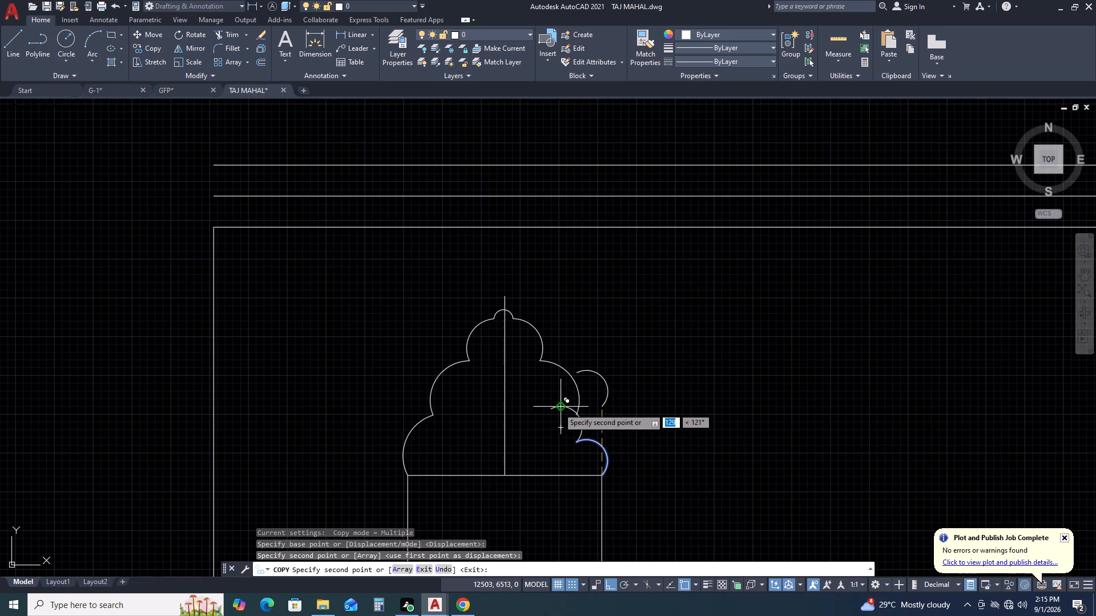
{"action": "left_click", "coordinate": [552, 404]}
{"action": "double_click", "coordinate": [526, 376]}
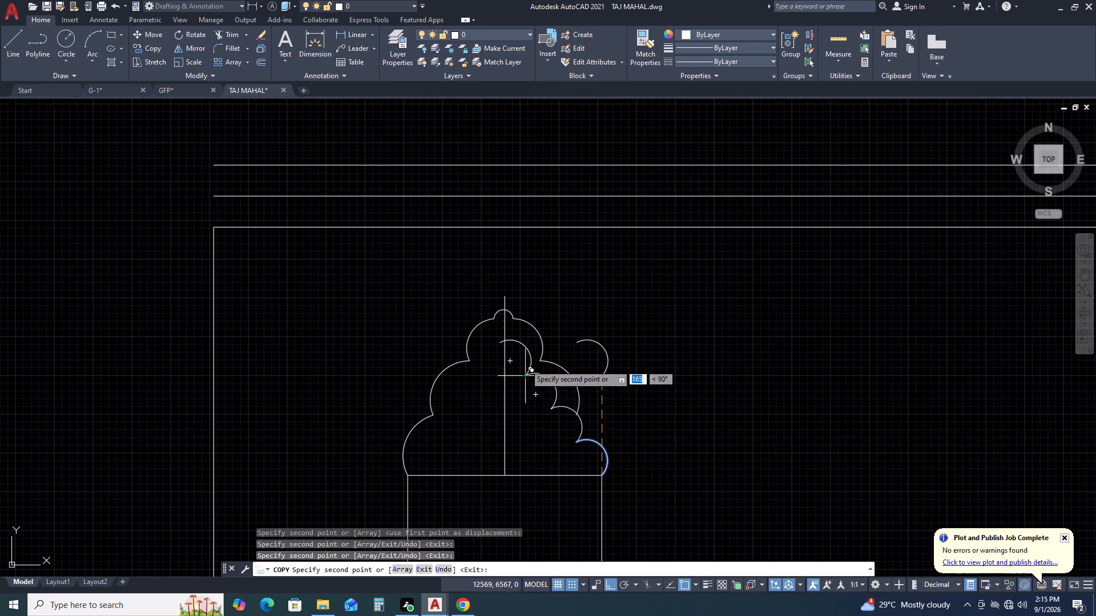
{"action": "left_click", "coordinate": [512, 334]}
{"action": "key", "text": "Escape"}
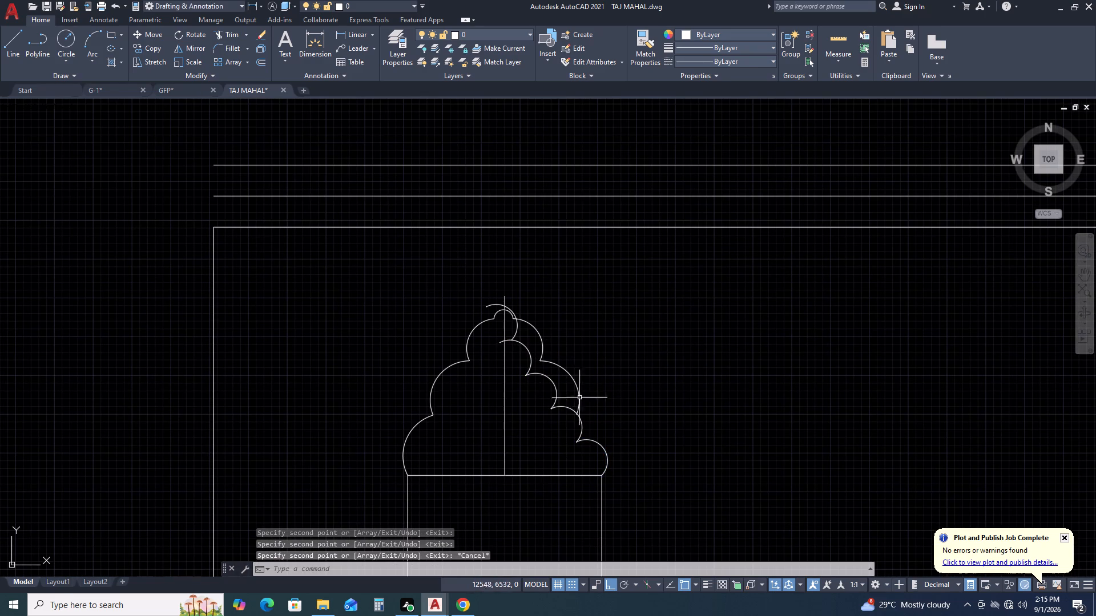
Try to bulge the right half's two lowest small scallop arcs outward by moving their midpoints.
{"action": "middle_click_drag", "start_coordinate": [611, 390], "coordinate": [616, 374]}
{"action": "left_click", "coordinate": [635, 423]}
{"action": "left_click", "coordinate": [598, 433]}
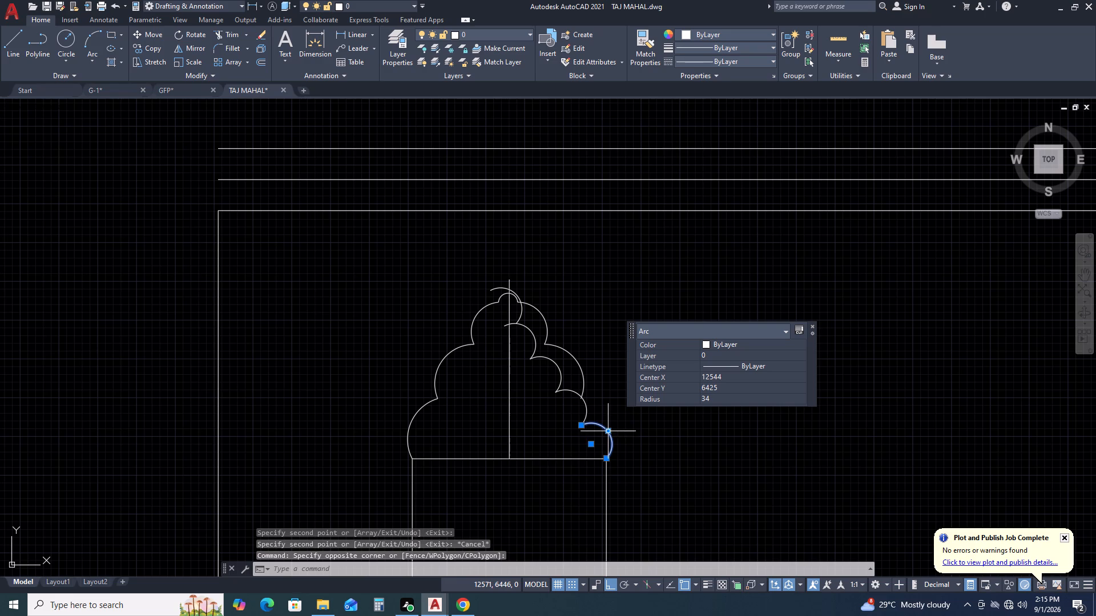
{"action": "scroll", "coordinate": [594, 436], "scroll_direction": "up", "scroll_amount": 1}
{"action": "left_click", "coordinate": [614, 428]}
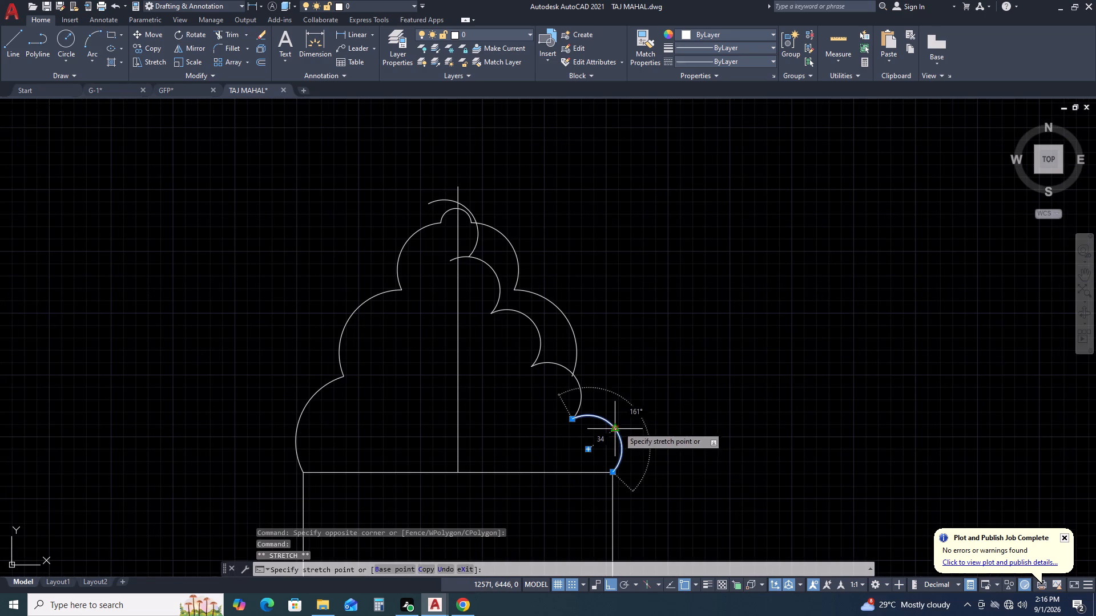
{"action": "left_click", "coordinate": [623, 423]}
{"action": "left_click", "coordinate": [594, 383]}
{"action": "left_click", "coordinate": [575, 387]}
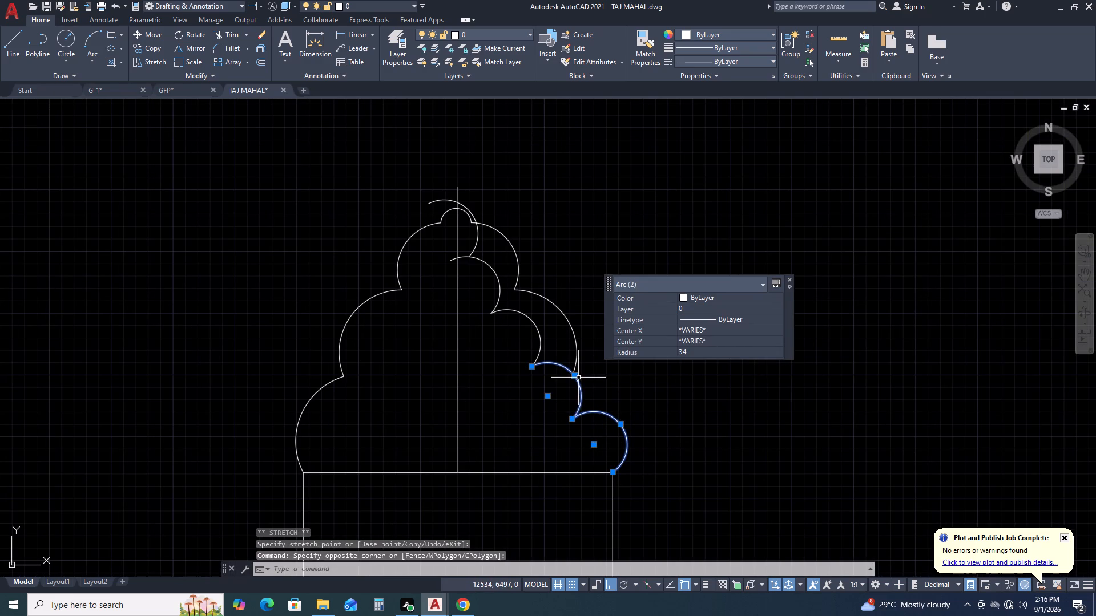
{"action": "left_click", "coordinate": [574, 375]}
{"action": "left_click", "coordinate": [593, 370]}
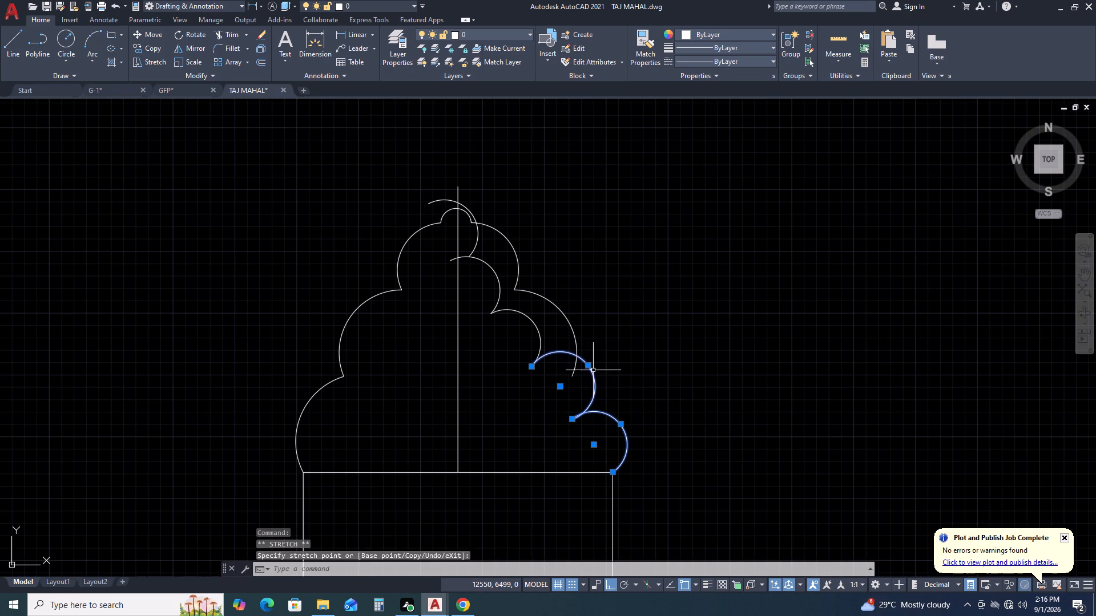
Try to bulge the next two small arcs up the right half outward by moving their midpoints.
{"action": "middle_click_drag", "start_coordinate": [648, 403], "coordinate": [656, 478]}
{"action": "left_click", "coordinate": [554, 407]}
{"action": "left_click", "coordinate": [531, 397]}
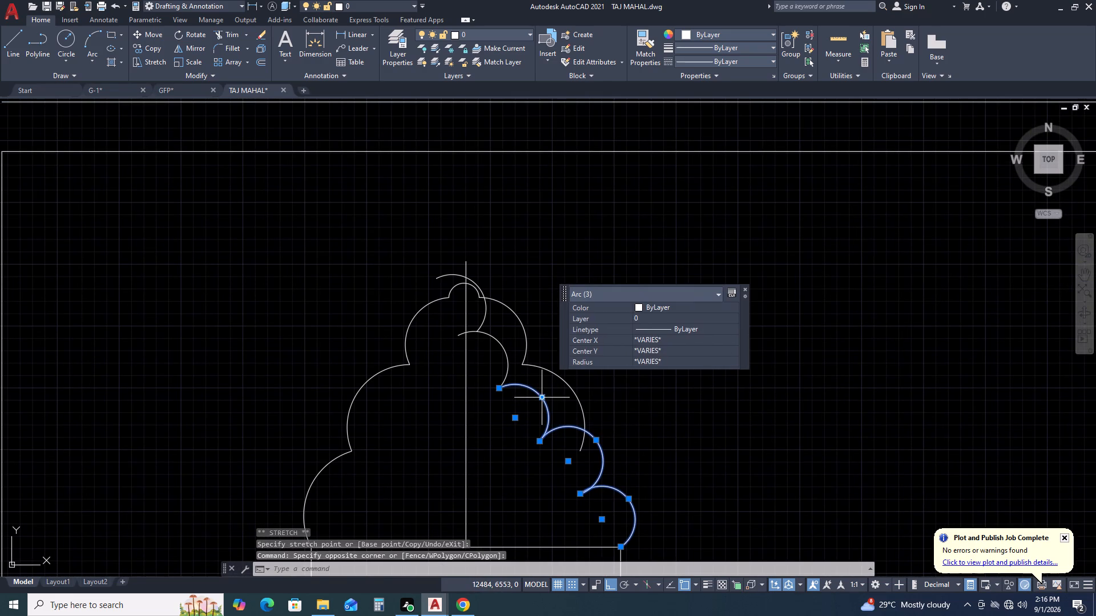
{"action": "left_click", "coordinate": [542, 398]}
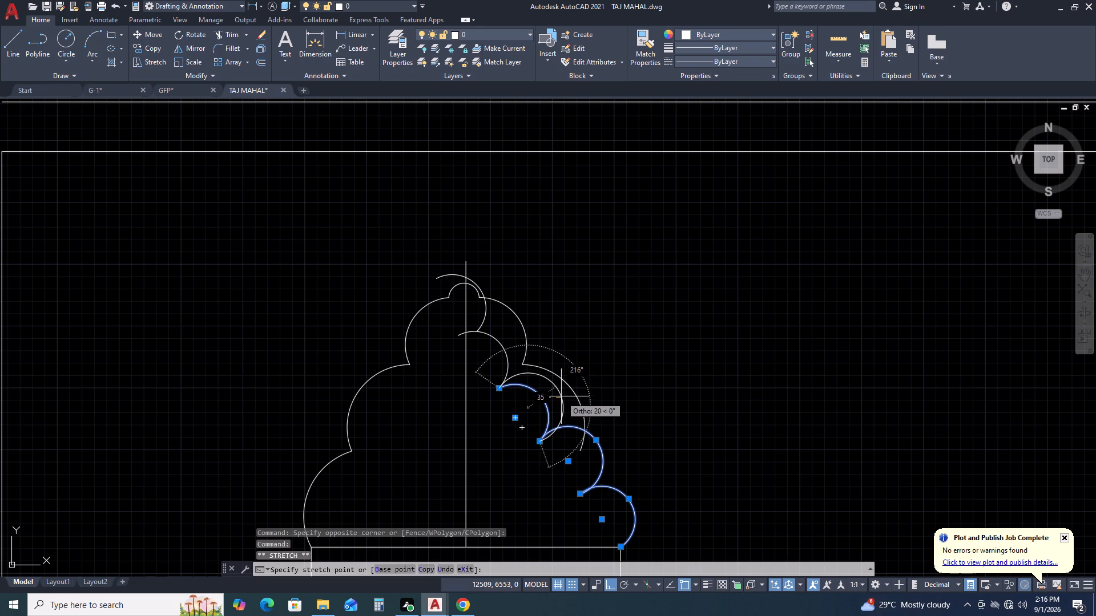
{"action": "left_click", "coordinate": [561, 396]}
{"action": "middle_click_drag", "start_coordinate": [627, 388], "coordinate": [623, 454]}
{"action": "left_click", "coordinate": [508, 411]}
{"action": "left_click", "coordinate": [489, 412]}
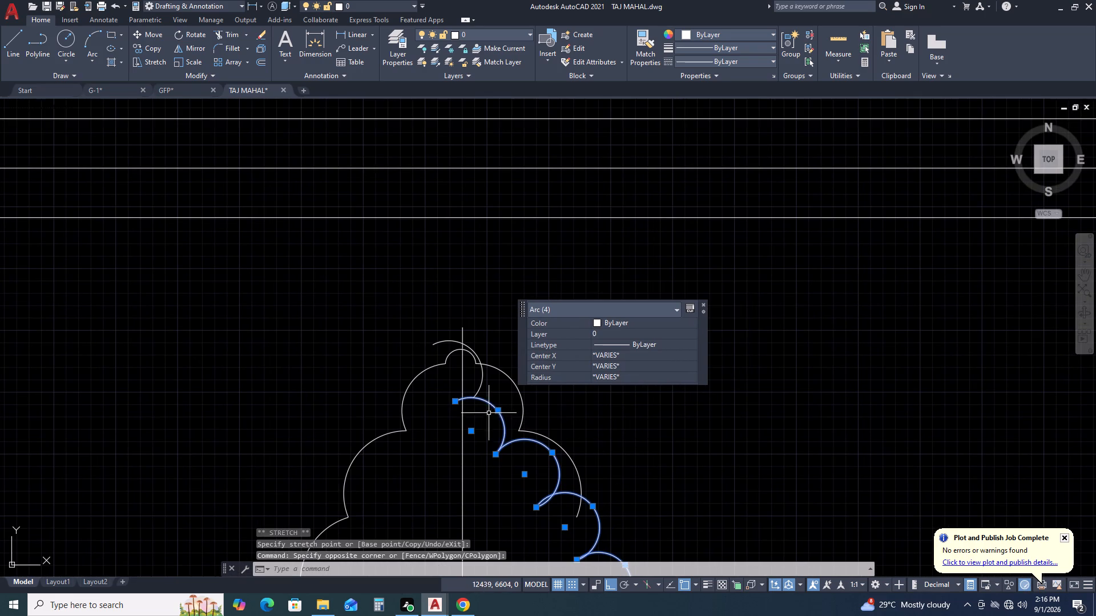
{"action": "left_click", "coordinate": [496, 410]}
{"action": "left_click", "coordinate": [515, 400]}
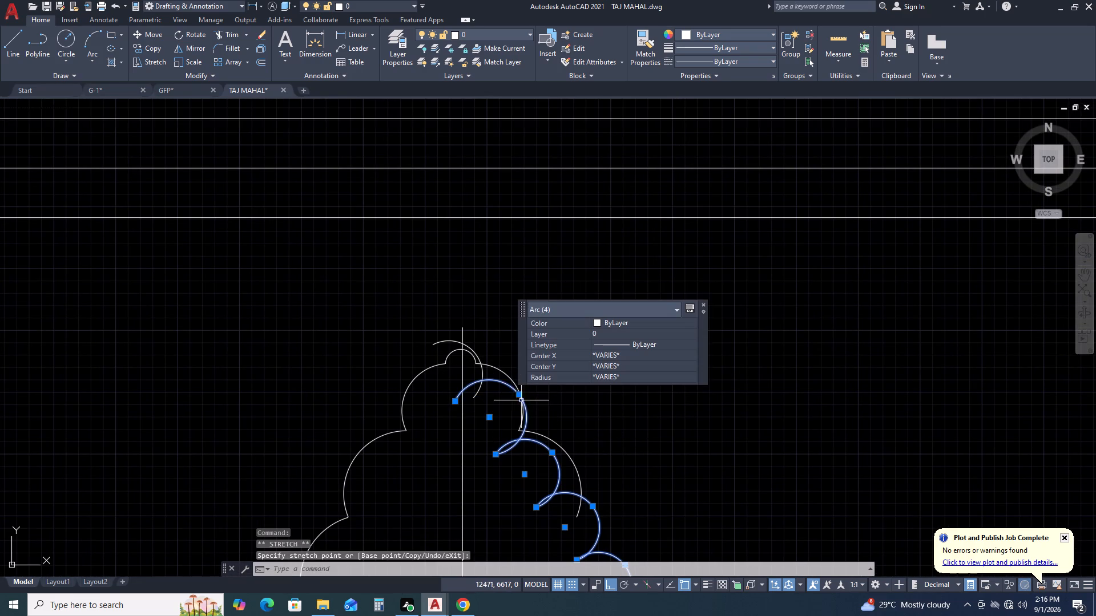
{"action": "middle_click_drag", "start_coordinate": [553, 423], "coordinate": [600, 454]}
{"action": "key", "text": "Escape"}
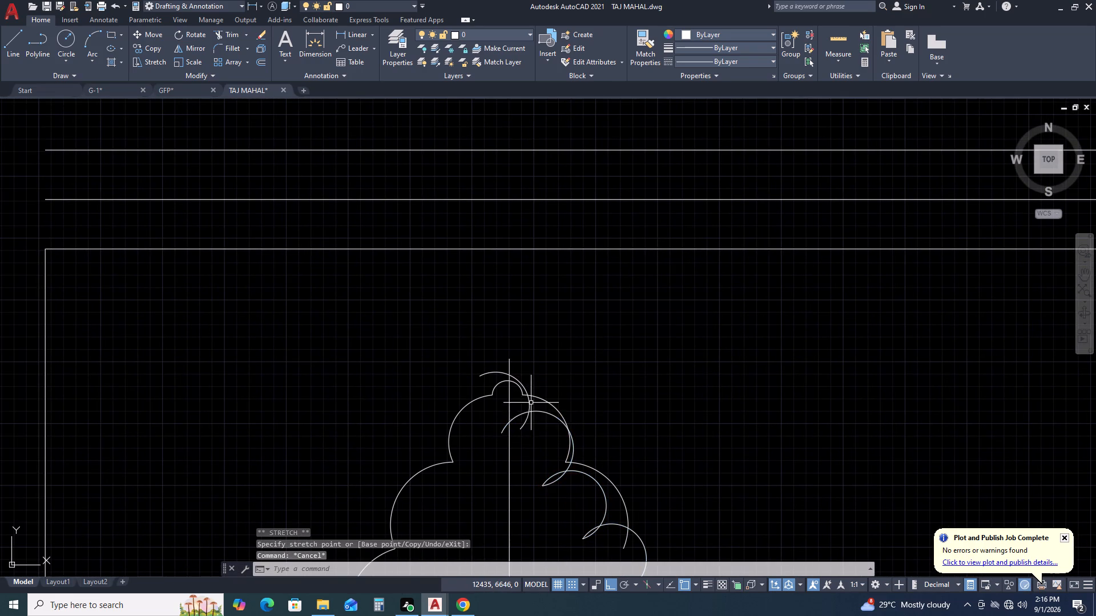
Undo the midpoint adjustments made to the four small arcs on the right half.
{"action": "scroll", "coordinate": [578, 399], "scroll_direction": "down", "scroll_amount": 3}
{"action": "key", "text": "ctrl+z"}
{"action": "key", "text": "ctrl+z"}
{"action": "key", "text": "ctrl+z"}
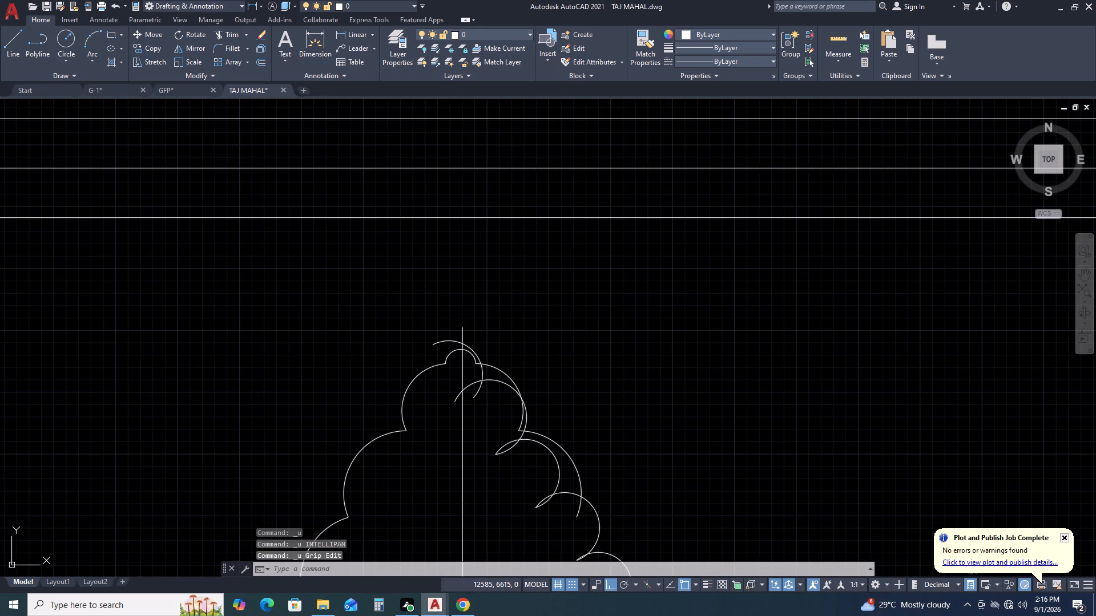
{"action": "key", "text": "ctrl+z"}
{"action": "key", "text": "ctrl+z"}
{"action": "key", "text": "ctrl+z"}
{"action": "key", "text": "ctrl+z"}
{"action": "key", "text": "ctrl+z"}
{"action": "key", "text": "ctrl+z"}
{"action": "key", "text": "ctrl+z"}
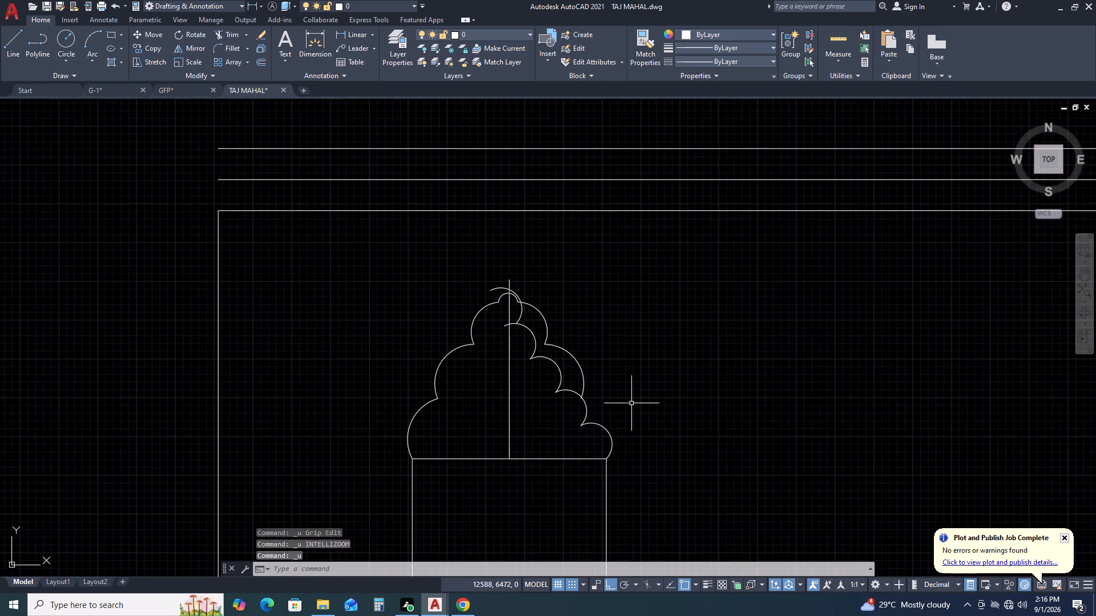
Undo the chained small-arc copies and the reshaping of the right half's lowest scallop arc.
{"action": "key", "text": "ctrl+z"}
{"action": "key", "text": "ctrl+z"}
{"action": "key", "text": "ctrl+z"}
{"action": "scroll", "coordinate": [640, 418], "scroll_direction": "down", "scroll_amount": 2}
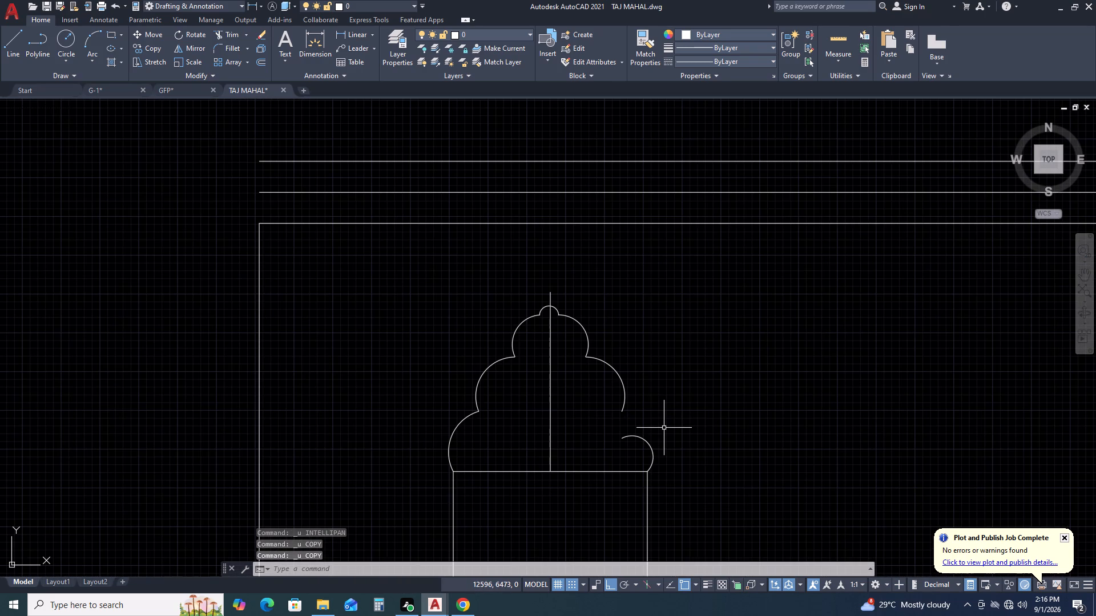
{"action": "key", "text": "ctrl+z"}
{"action": "key", "text": "ctrl+z"}
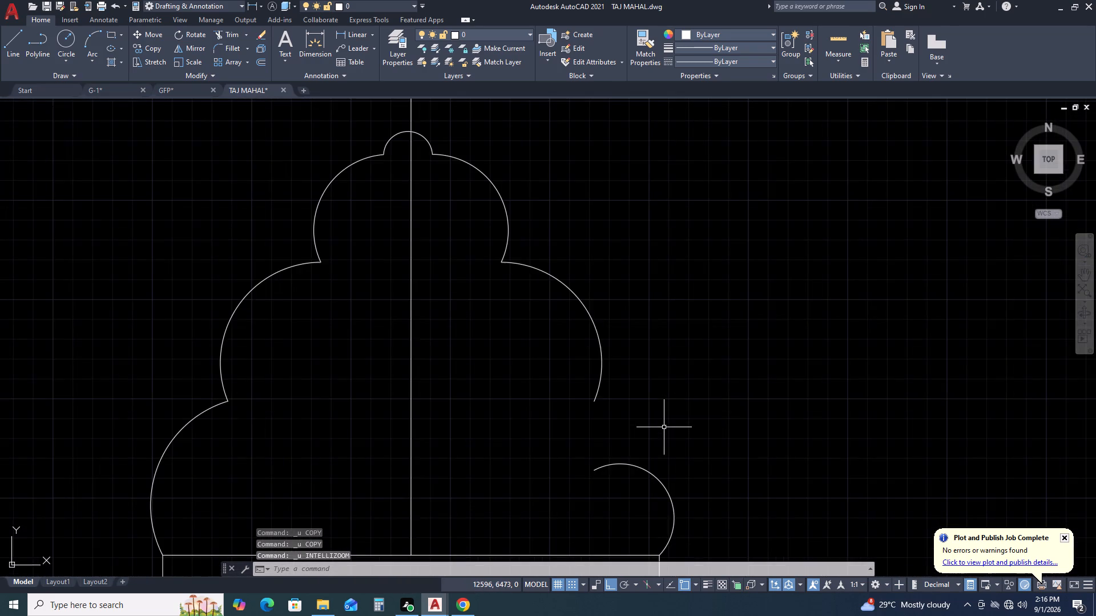
{"action": "key", "text": "ctrl+z"}
{"action": "key", "text": "ctrl+z"}
{"action": "key", "text": "ctrl+z"}
Delete the vertical centre line running through the scalloped arch.
{"action": "scroll", "coordinate": [472, 268], "scroll_direction": "down", "scroll_amount": 2}
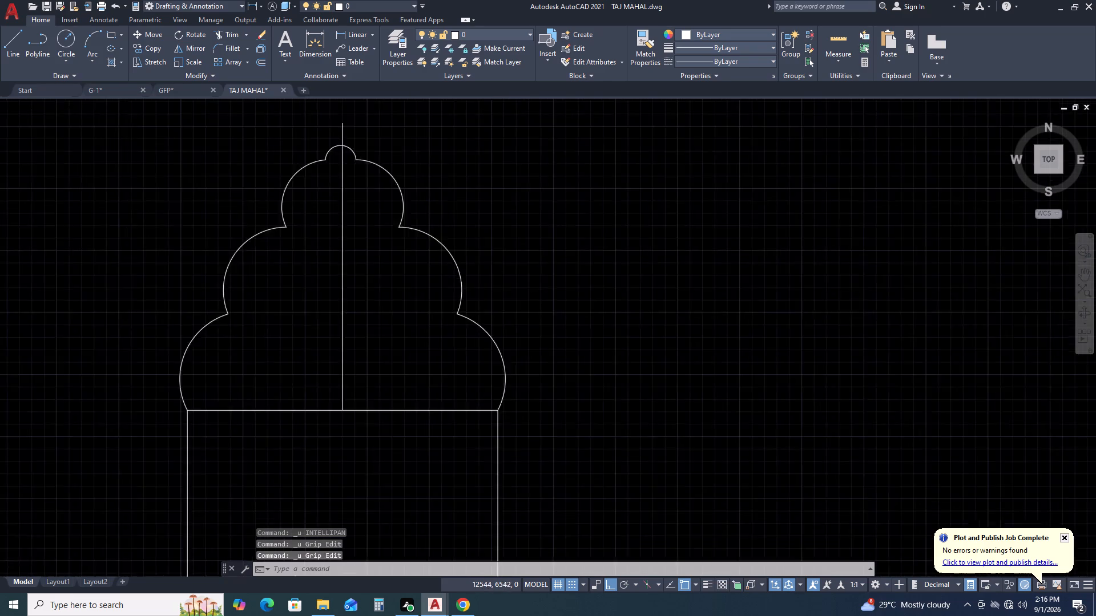
{"action": "middle_click_drag", "start_coordinate": [375, 274], "coordinate": [477, 351]}
{"action": "scroll", "coordinate": [503, 271], "scroll_direction": "up", "scroll_amount": 1}
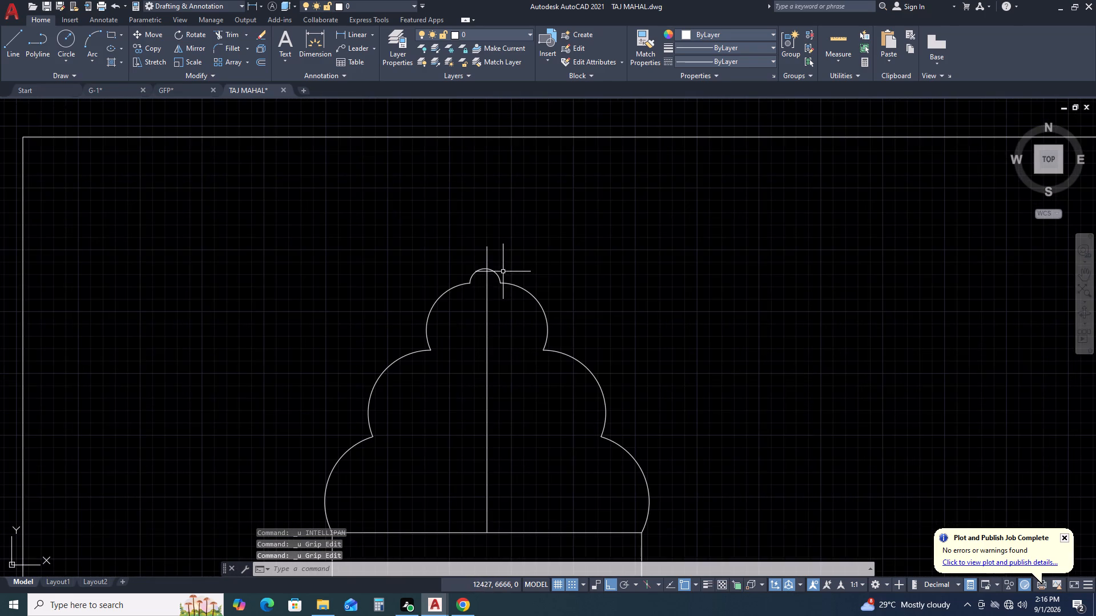
{"action": "scroll", "coordinate": [458, 266], "scroll_direction": "up", "scroll_amount": 3}
{"action": "left_click_drag", "start_coordinate": [595, 221], "coordinate": [589, 217]}
{"action": "left_click", "coordinate": [528, 184]}
{"action": "scroll", "coordinate": [579, 246], "scroll_direction": "down", "scroll_amount": 3}
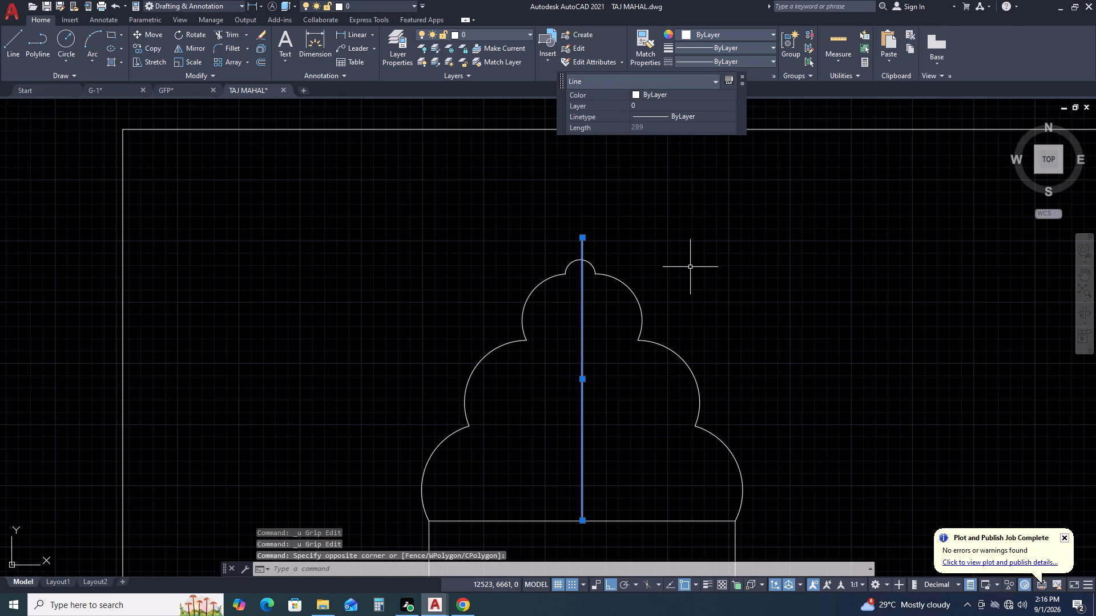
{"action": "middle_click_drag", "start_coordinate": [690, 267], "coordinate": [611, 266]}
{"action": "key", "text": "Delete"}
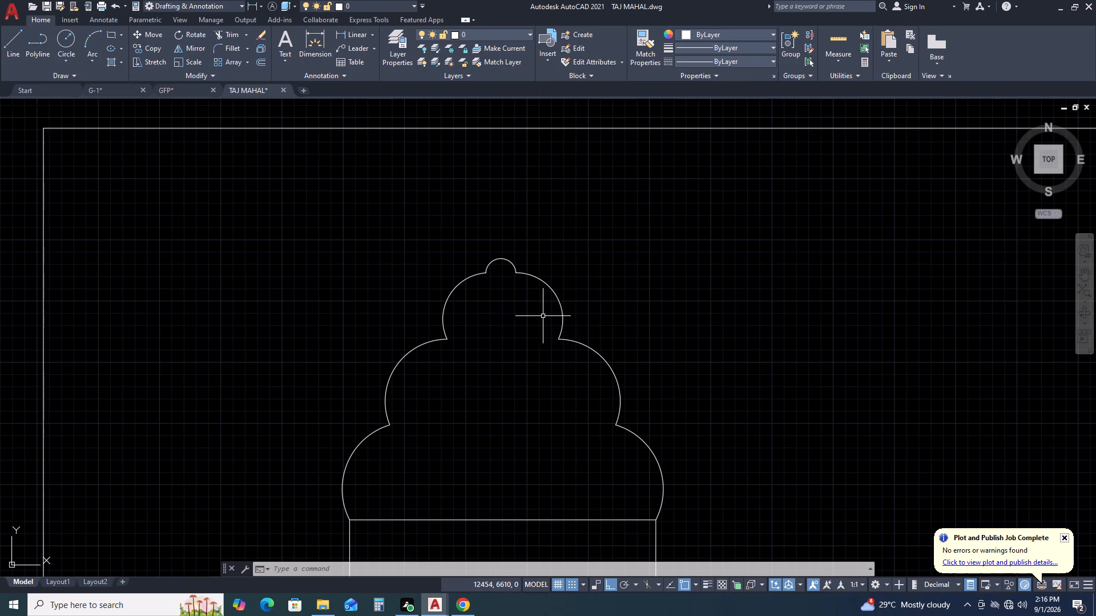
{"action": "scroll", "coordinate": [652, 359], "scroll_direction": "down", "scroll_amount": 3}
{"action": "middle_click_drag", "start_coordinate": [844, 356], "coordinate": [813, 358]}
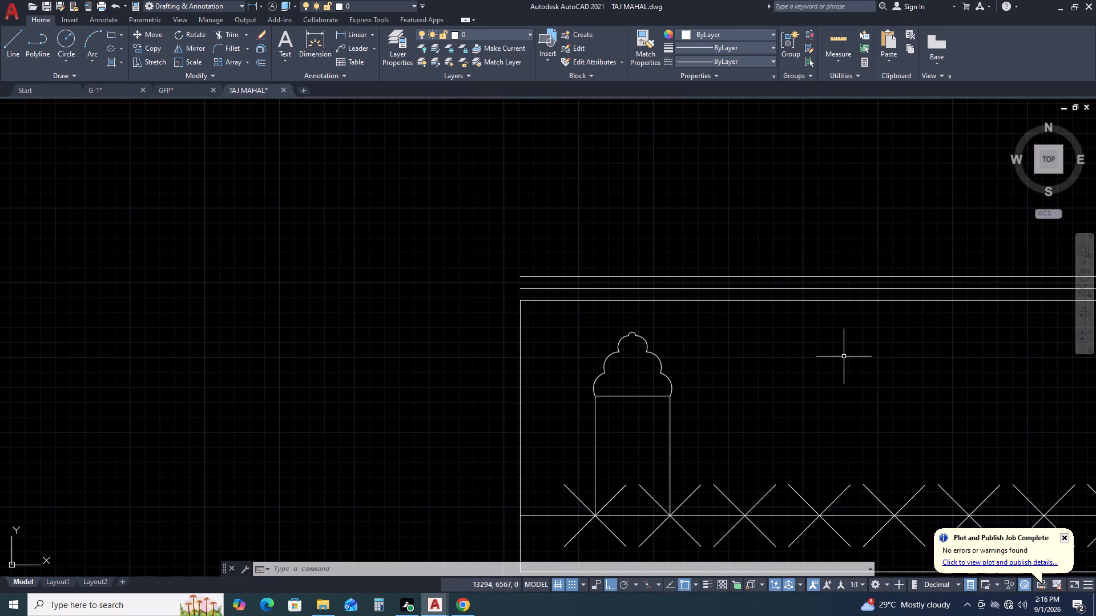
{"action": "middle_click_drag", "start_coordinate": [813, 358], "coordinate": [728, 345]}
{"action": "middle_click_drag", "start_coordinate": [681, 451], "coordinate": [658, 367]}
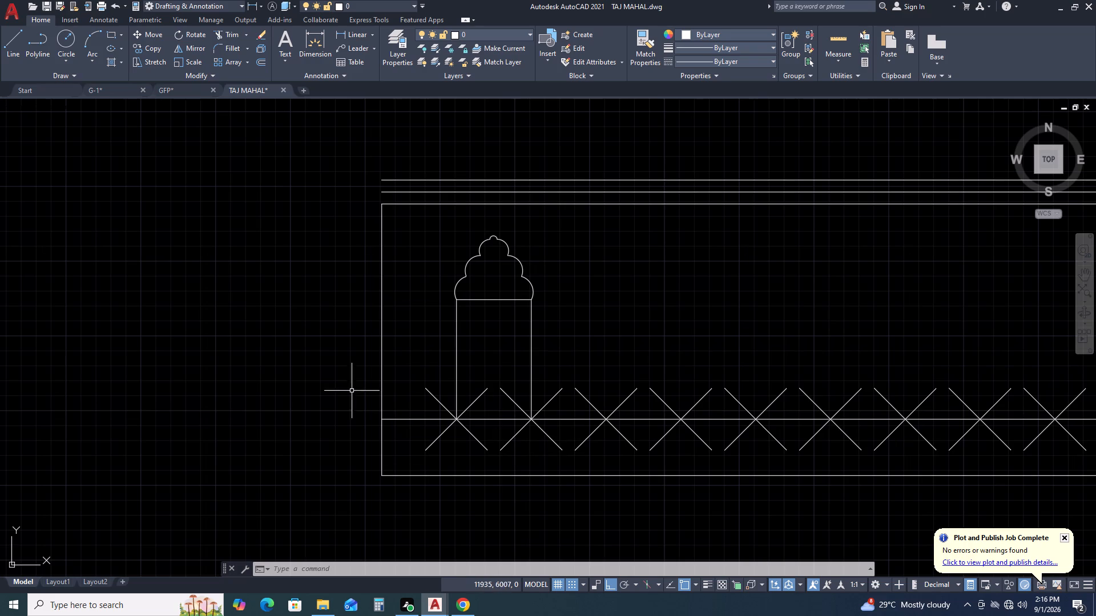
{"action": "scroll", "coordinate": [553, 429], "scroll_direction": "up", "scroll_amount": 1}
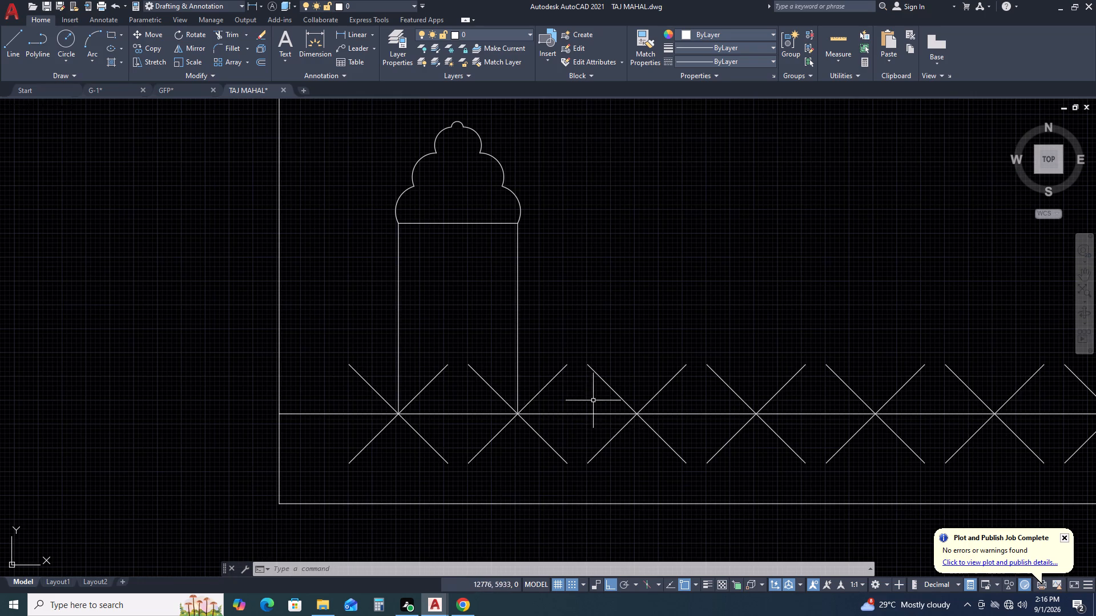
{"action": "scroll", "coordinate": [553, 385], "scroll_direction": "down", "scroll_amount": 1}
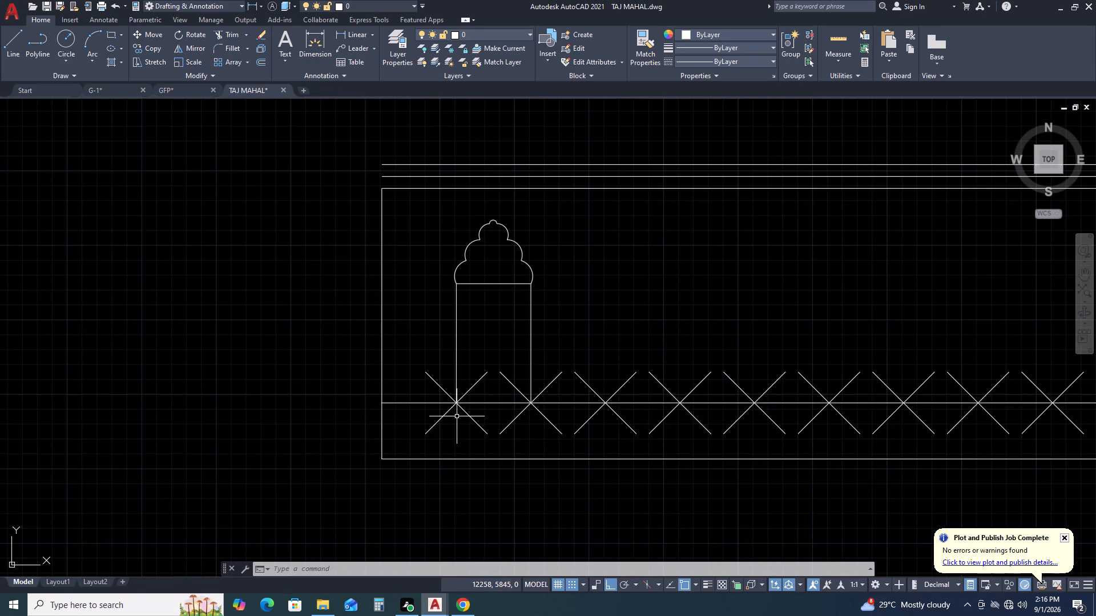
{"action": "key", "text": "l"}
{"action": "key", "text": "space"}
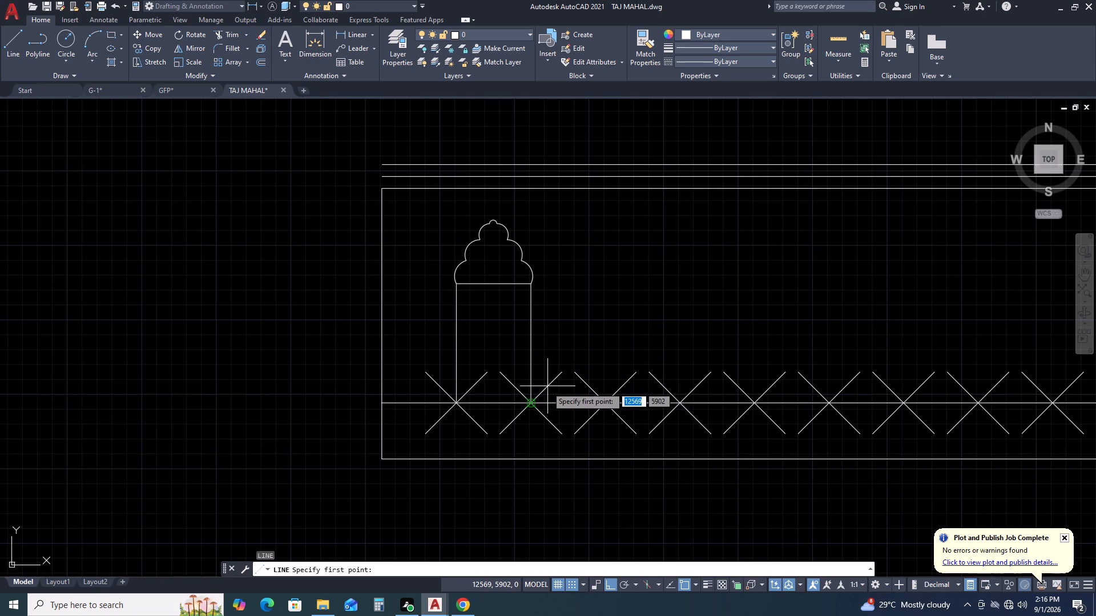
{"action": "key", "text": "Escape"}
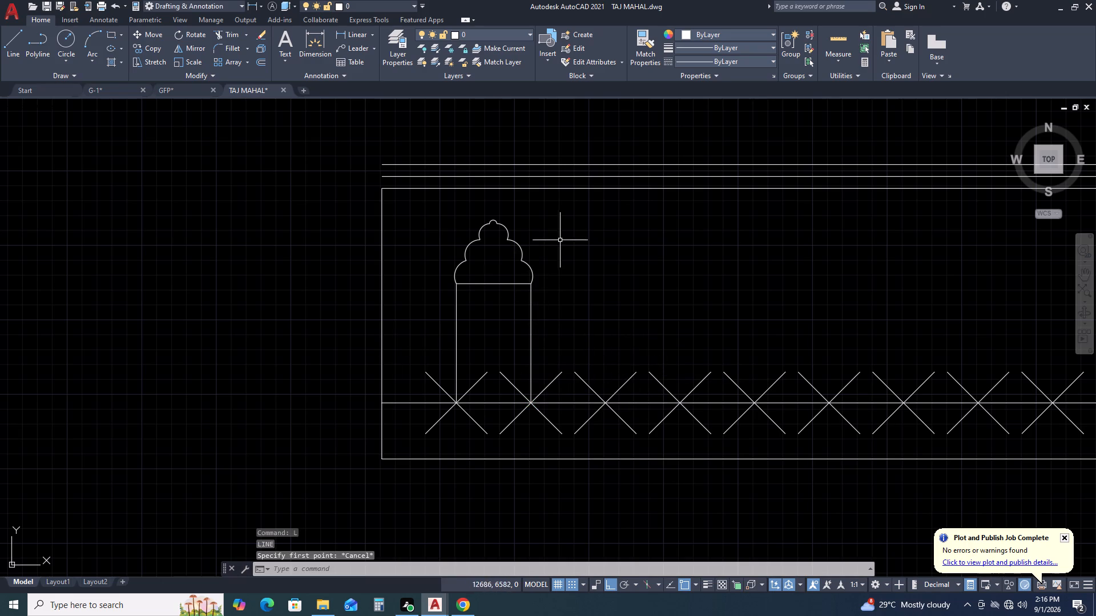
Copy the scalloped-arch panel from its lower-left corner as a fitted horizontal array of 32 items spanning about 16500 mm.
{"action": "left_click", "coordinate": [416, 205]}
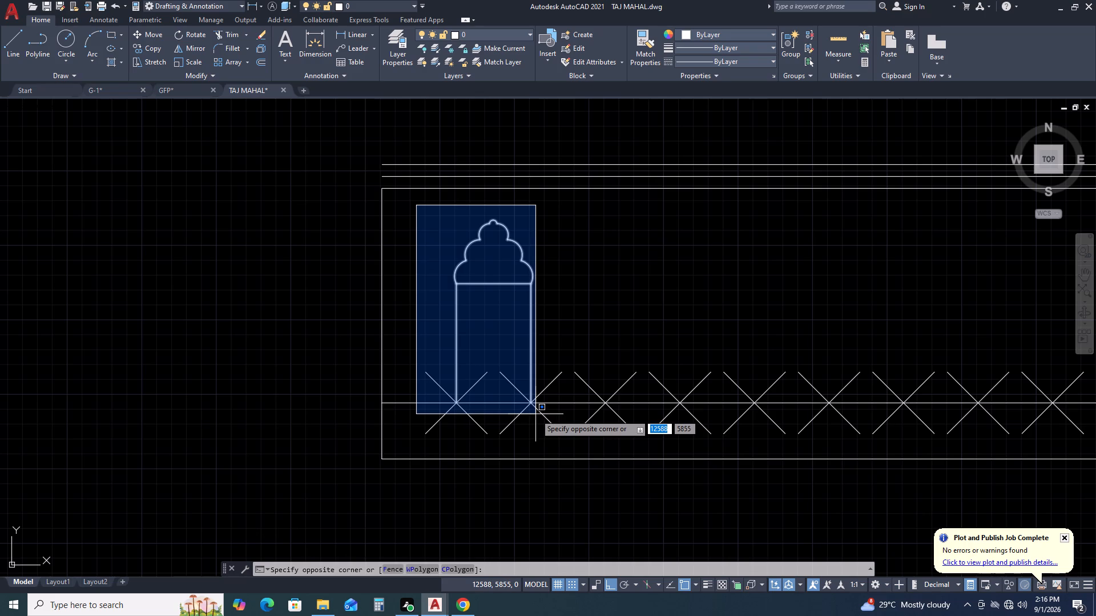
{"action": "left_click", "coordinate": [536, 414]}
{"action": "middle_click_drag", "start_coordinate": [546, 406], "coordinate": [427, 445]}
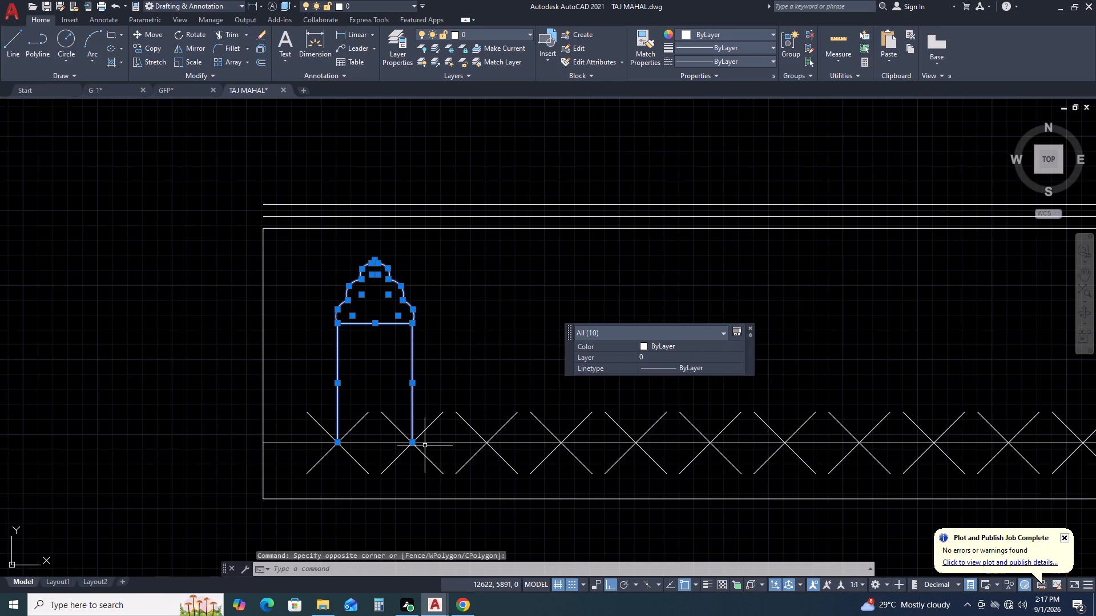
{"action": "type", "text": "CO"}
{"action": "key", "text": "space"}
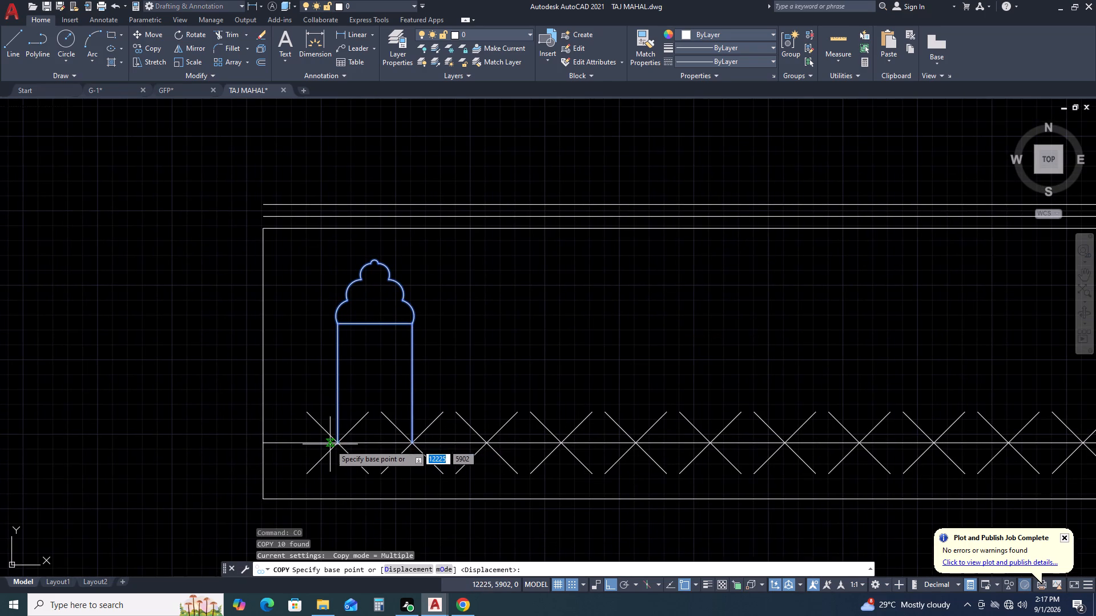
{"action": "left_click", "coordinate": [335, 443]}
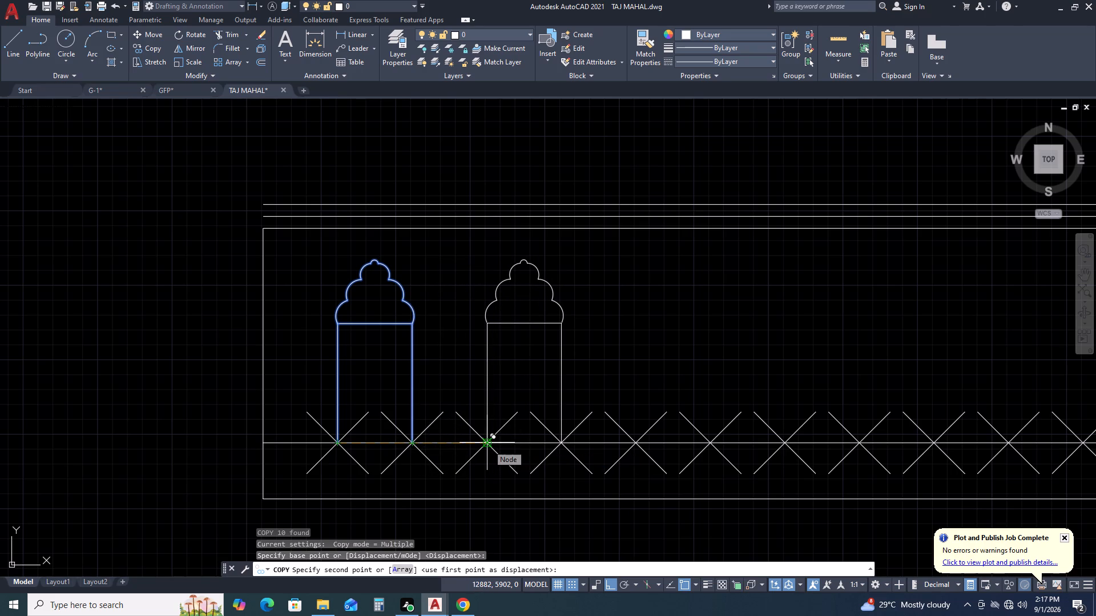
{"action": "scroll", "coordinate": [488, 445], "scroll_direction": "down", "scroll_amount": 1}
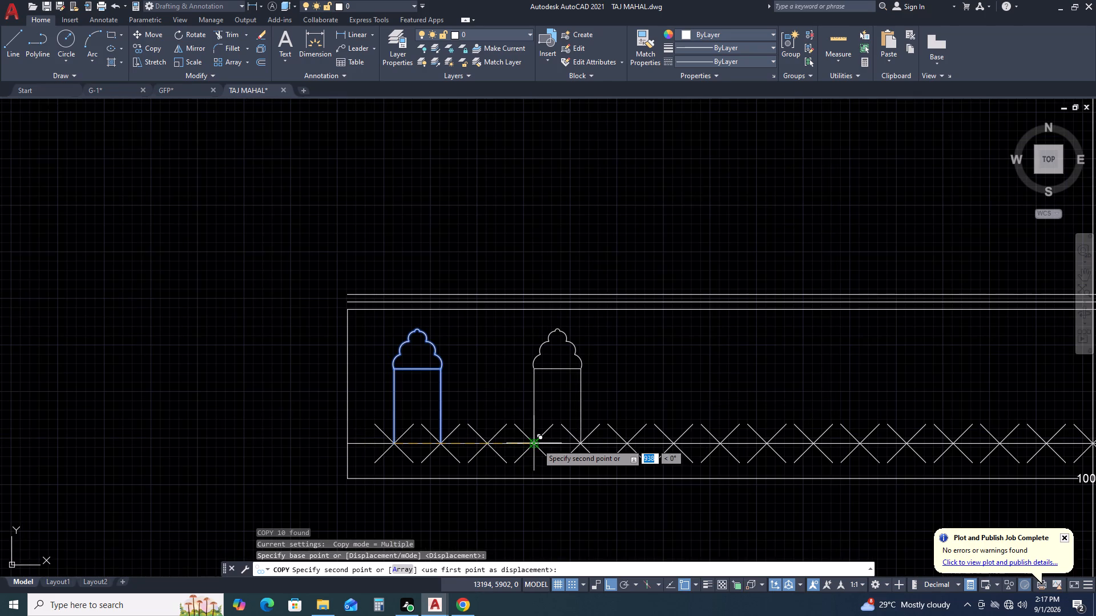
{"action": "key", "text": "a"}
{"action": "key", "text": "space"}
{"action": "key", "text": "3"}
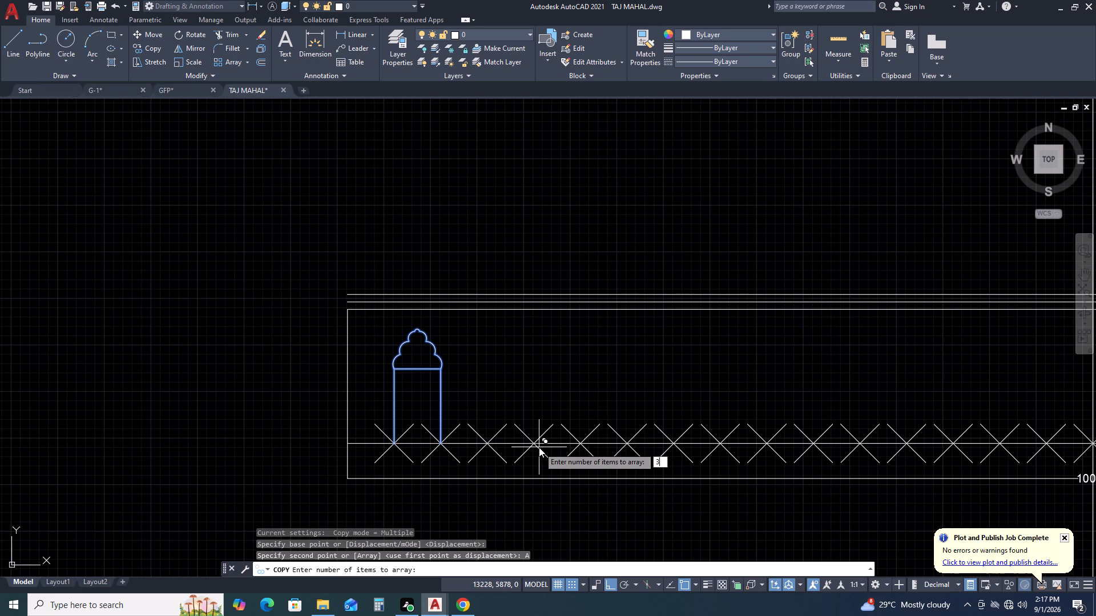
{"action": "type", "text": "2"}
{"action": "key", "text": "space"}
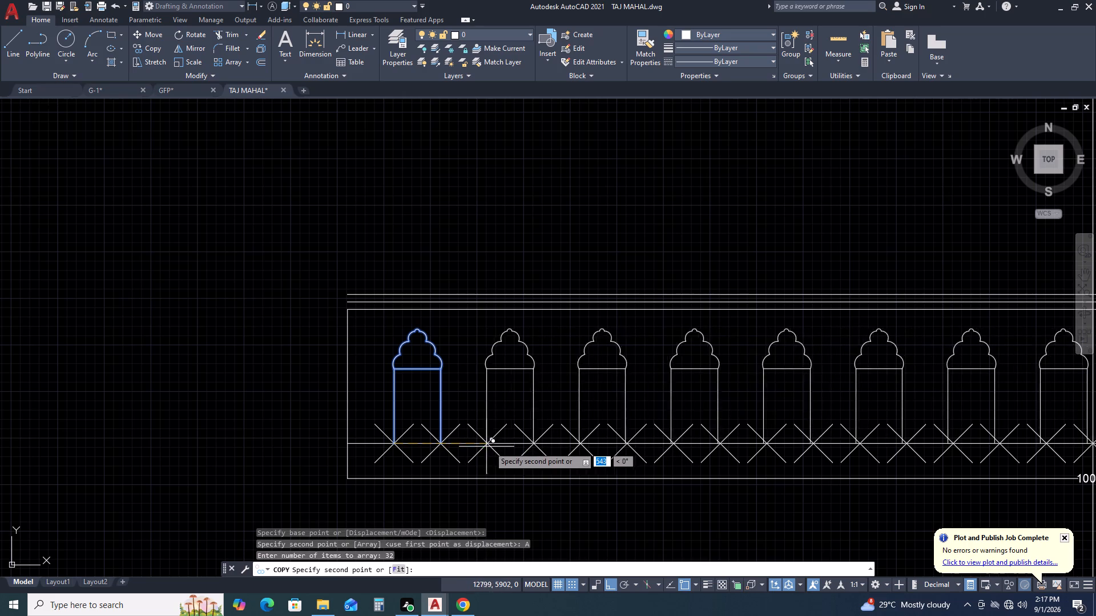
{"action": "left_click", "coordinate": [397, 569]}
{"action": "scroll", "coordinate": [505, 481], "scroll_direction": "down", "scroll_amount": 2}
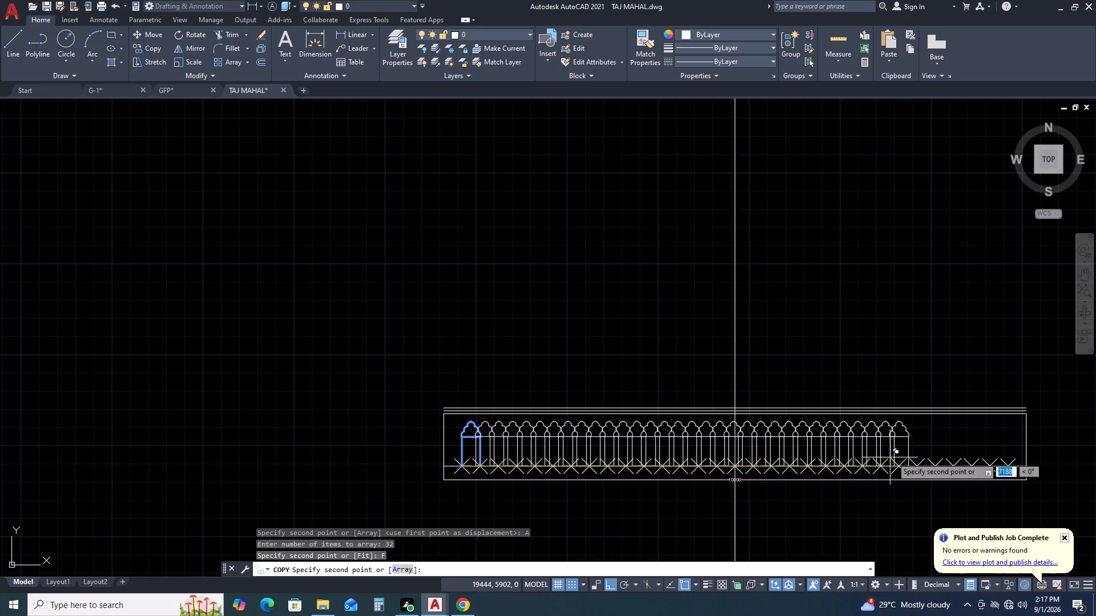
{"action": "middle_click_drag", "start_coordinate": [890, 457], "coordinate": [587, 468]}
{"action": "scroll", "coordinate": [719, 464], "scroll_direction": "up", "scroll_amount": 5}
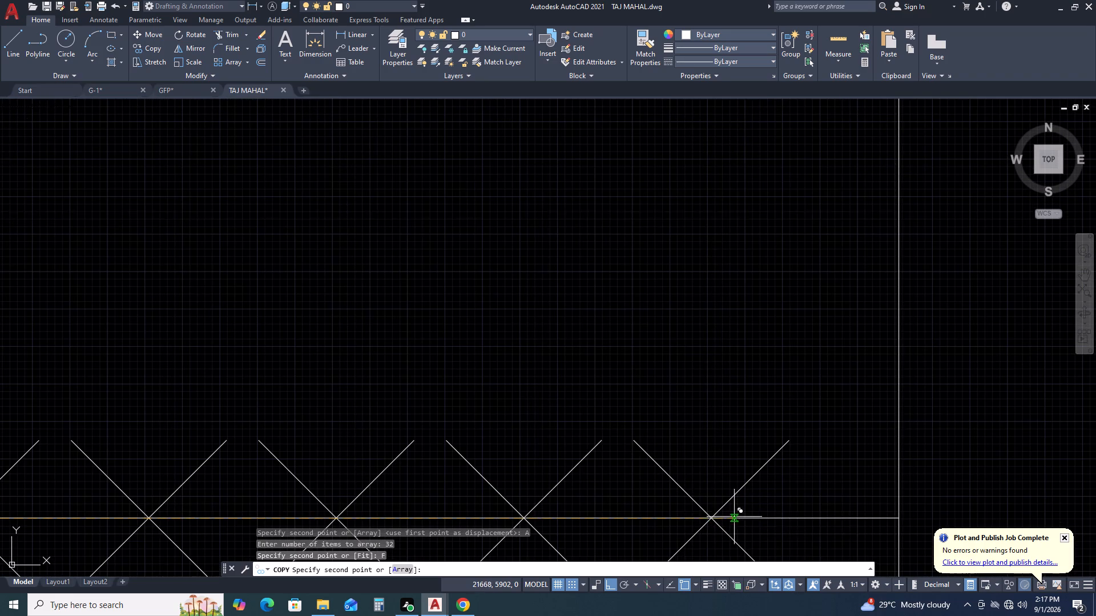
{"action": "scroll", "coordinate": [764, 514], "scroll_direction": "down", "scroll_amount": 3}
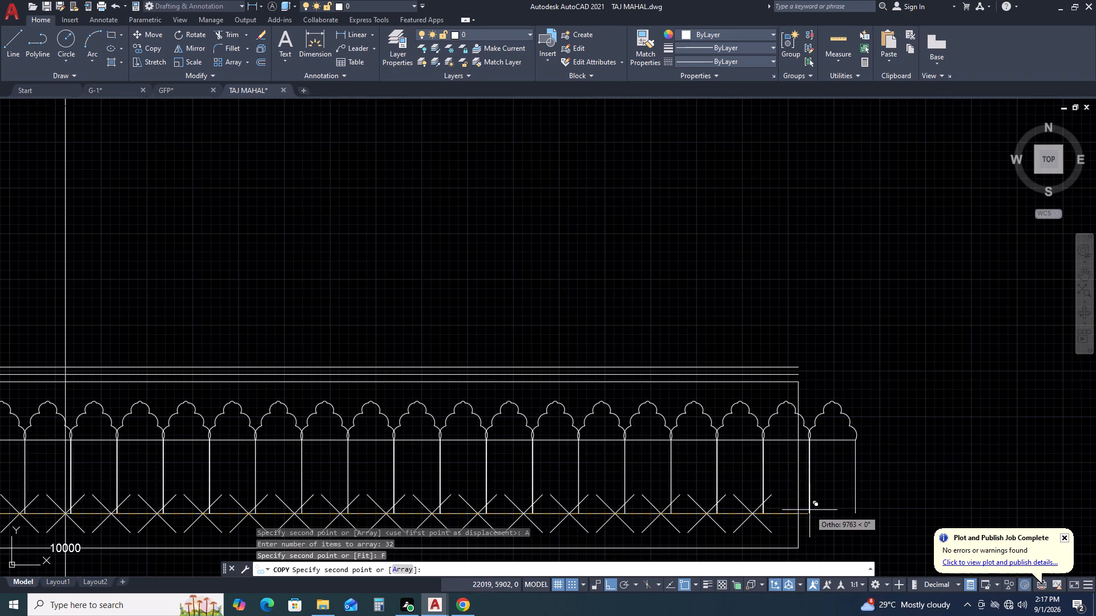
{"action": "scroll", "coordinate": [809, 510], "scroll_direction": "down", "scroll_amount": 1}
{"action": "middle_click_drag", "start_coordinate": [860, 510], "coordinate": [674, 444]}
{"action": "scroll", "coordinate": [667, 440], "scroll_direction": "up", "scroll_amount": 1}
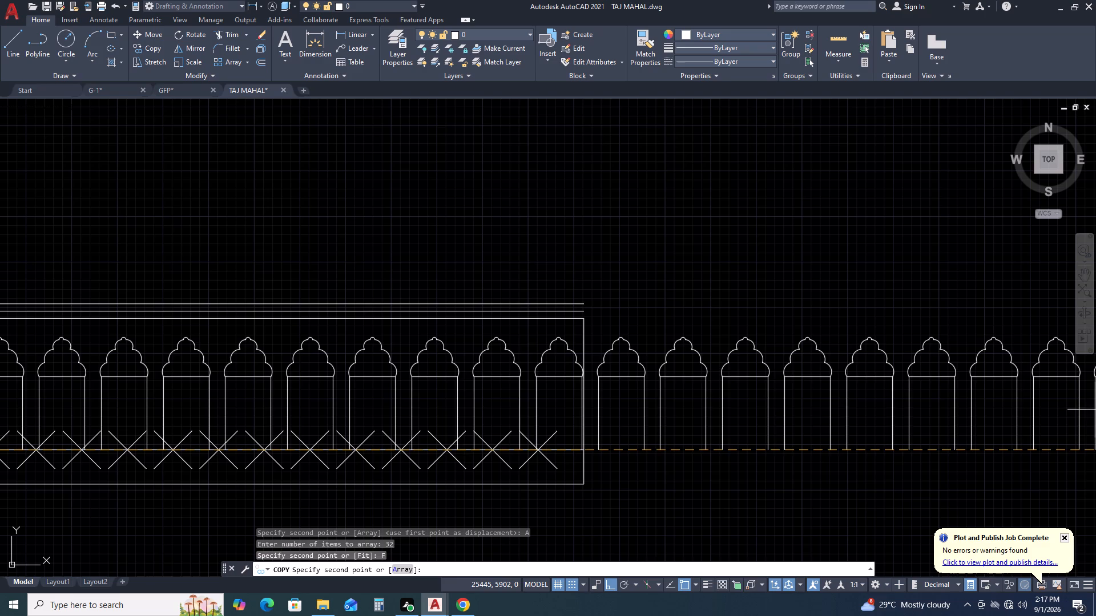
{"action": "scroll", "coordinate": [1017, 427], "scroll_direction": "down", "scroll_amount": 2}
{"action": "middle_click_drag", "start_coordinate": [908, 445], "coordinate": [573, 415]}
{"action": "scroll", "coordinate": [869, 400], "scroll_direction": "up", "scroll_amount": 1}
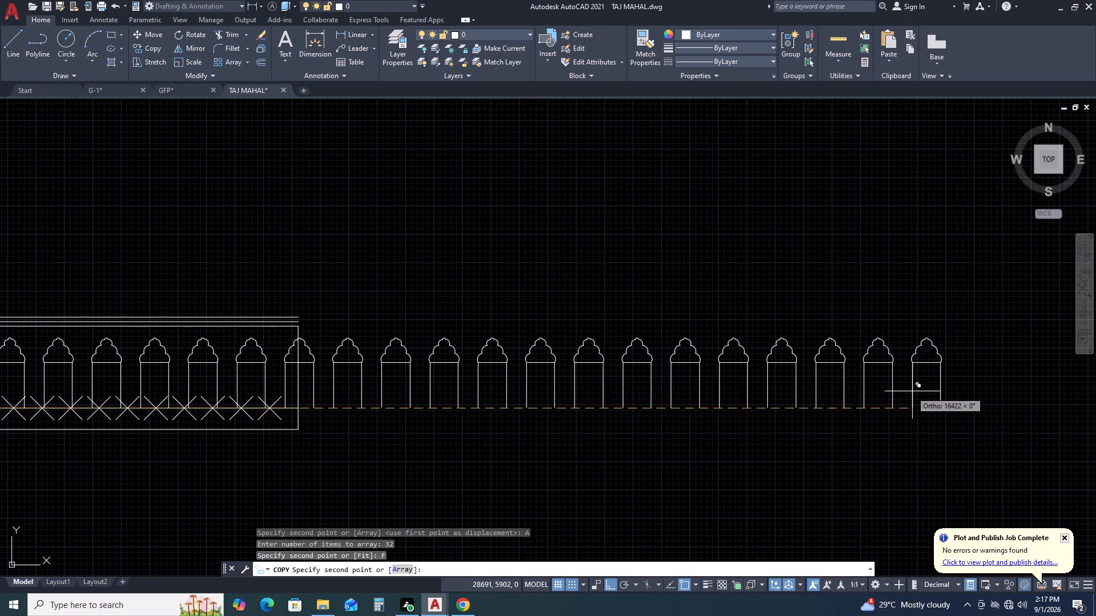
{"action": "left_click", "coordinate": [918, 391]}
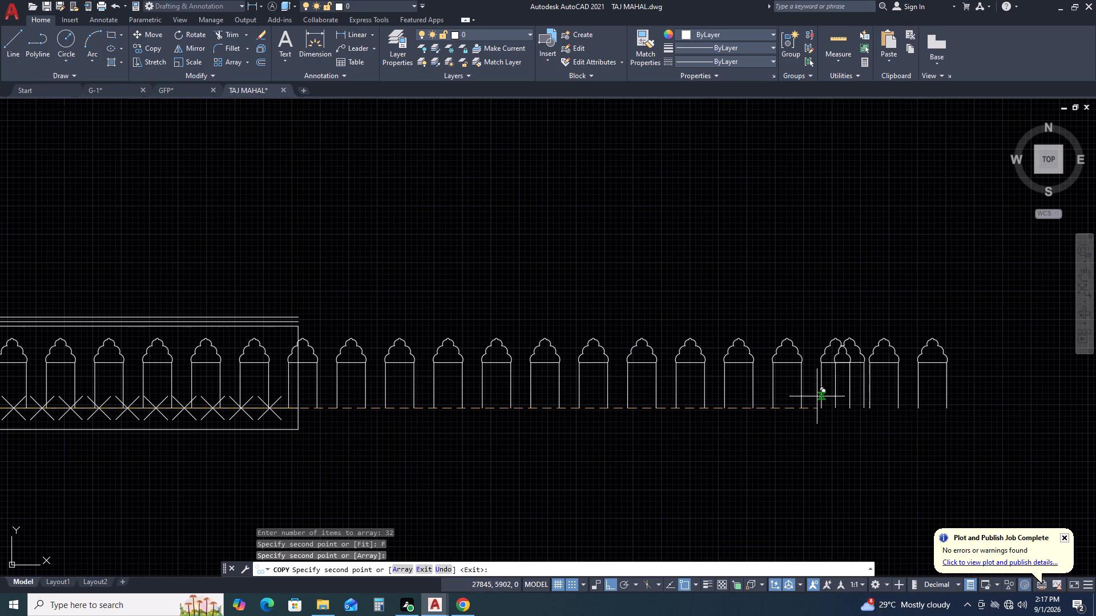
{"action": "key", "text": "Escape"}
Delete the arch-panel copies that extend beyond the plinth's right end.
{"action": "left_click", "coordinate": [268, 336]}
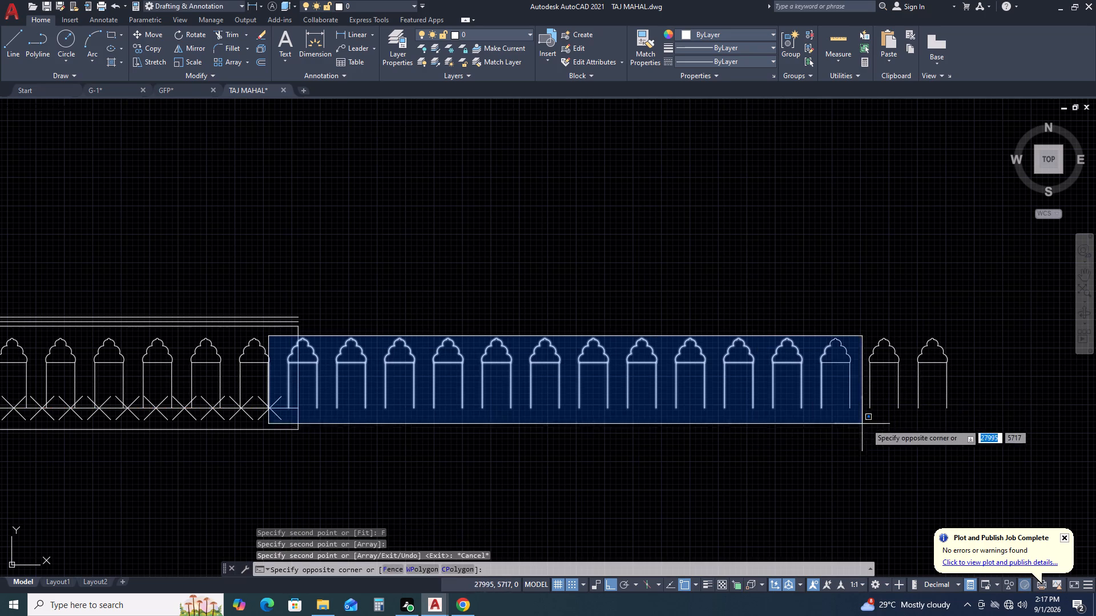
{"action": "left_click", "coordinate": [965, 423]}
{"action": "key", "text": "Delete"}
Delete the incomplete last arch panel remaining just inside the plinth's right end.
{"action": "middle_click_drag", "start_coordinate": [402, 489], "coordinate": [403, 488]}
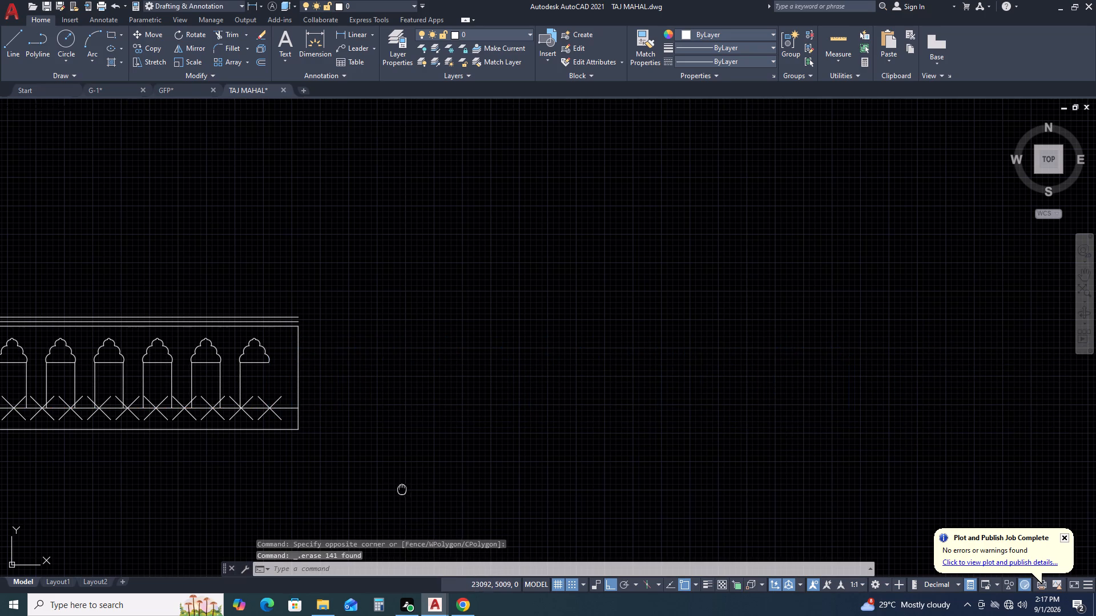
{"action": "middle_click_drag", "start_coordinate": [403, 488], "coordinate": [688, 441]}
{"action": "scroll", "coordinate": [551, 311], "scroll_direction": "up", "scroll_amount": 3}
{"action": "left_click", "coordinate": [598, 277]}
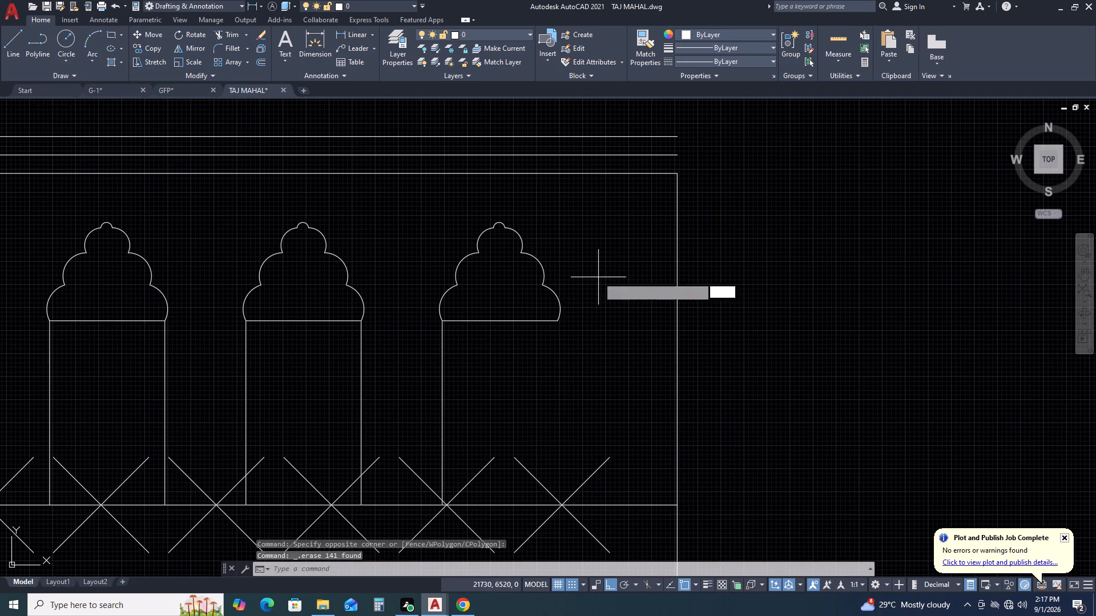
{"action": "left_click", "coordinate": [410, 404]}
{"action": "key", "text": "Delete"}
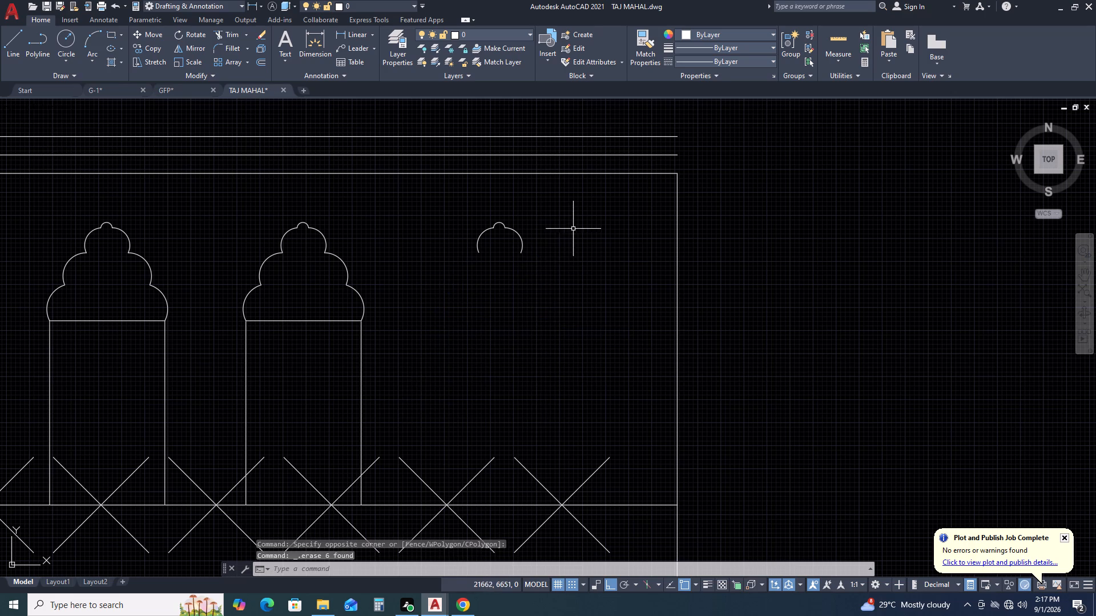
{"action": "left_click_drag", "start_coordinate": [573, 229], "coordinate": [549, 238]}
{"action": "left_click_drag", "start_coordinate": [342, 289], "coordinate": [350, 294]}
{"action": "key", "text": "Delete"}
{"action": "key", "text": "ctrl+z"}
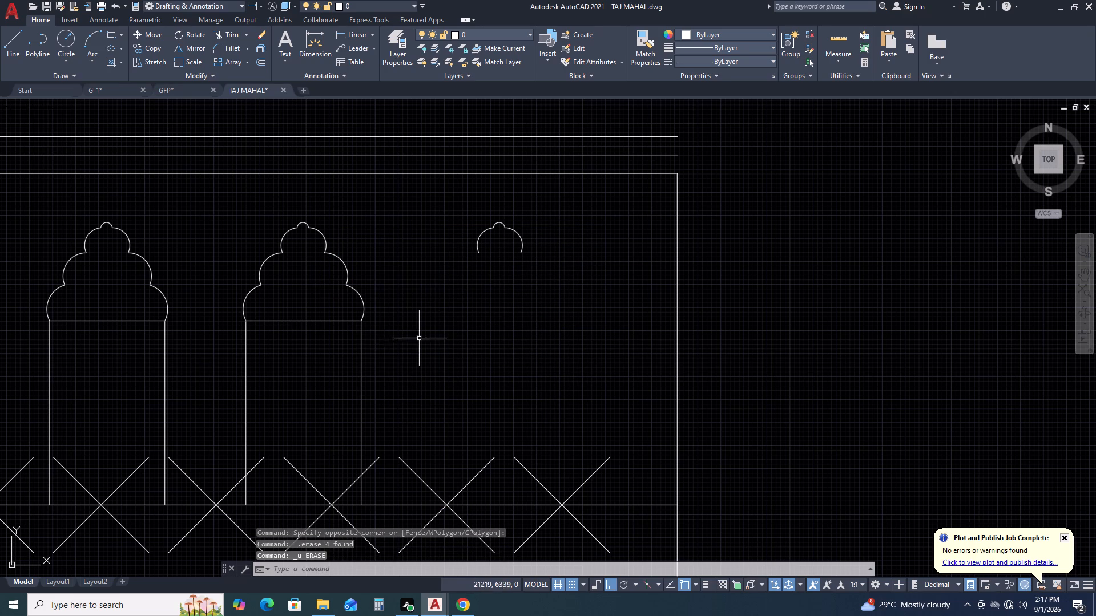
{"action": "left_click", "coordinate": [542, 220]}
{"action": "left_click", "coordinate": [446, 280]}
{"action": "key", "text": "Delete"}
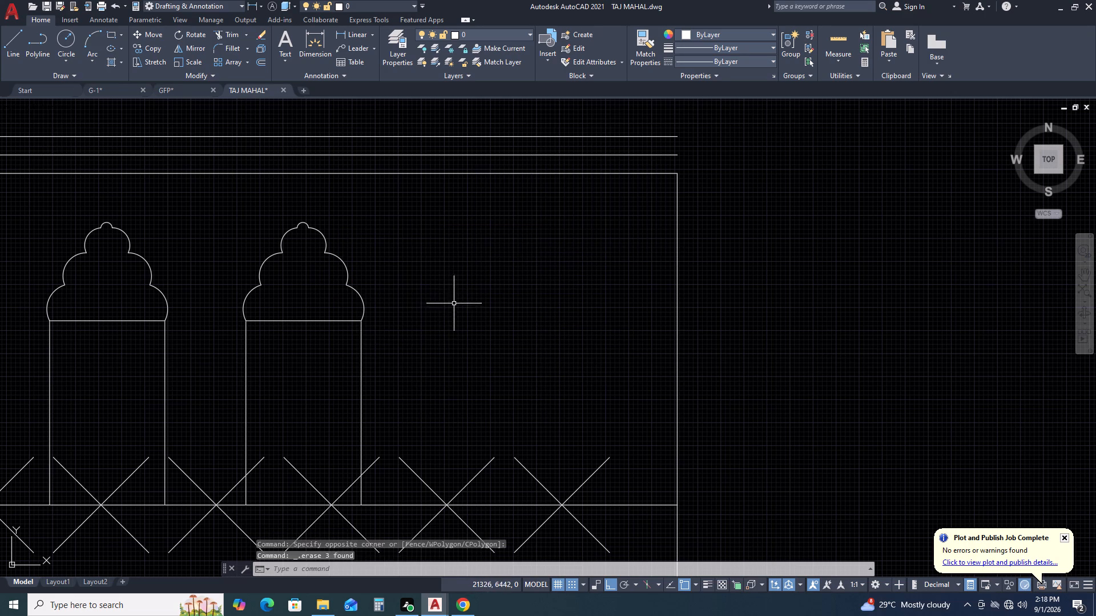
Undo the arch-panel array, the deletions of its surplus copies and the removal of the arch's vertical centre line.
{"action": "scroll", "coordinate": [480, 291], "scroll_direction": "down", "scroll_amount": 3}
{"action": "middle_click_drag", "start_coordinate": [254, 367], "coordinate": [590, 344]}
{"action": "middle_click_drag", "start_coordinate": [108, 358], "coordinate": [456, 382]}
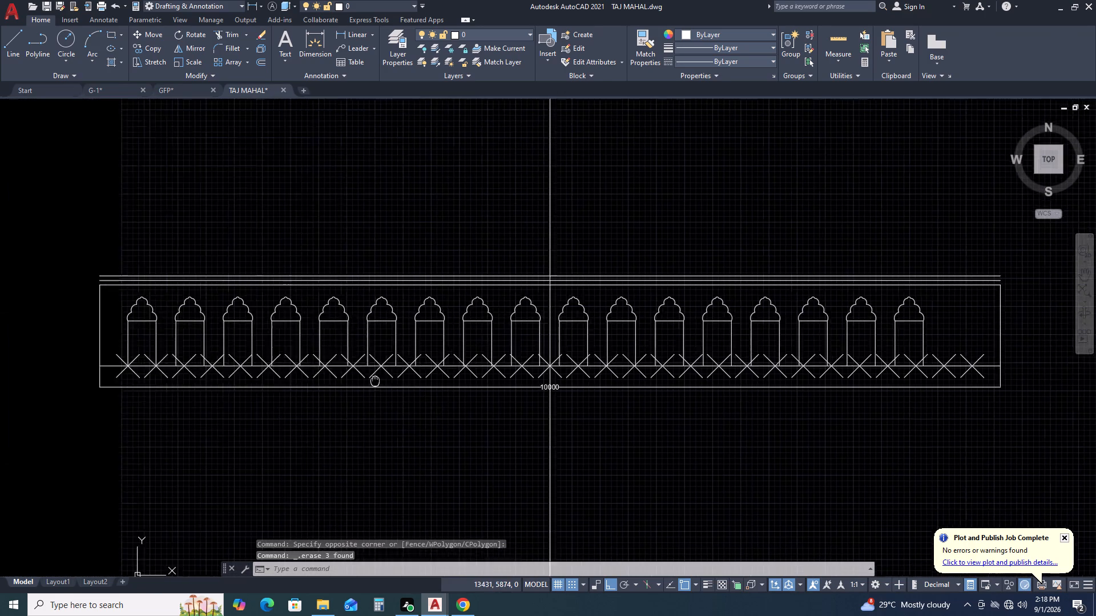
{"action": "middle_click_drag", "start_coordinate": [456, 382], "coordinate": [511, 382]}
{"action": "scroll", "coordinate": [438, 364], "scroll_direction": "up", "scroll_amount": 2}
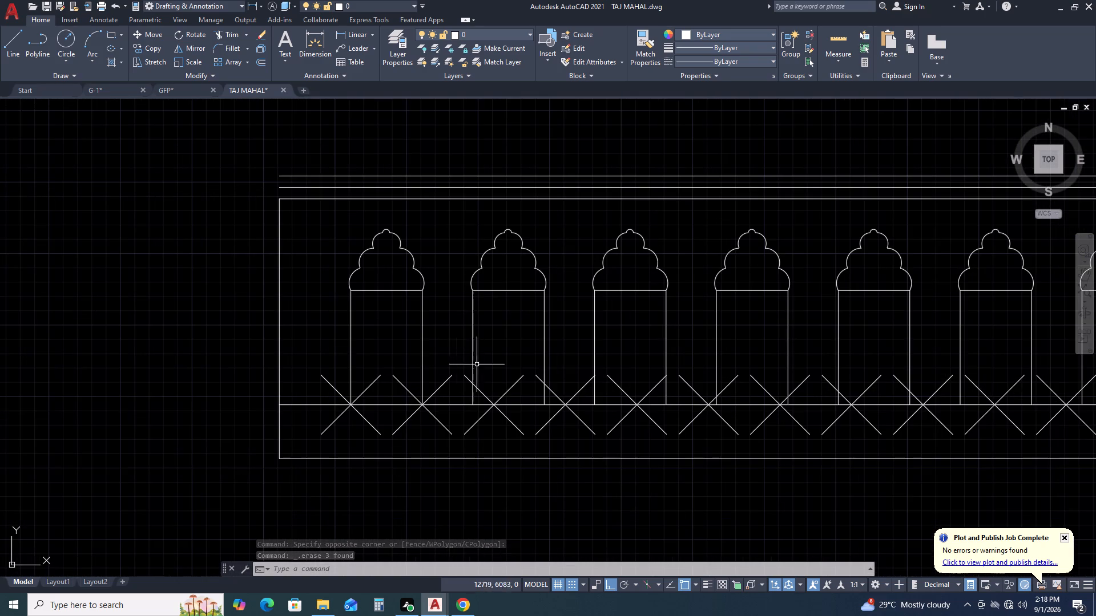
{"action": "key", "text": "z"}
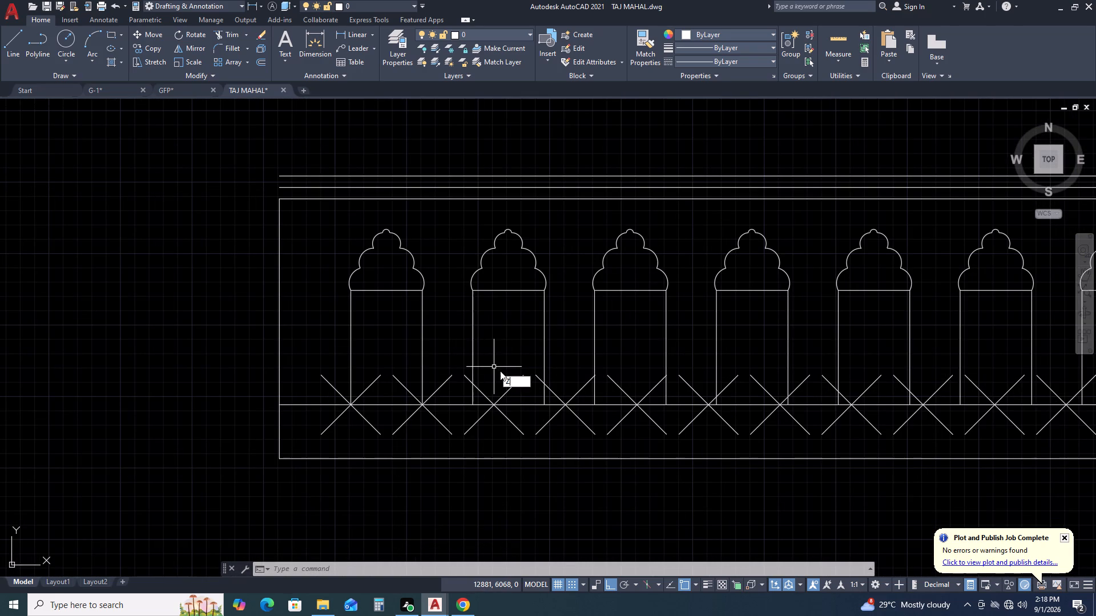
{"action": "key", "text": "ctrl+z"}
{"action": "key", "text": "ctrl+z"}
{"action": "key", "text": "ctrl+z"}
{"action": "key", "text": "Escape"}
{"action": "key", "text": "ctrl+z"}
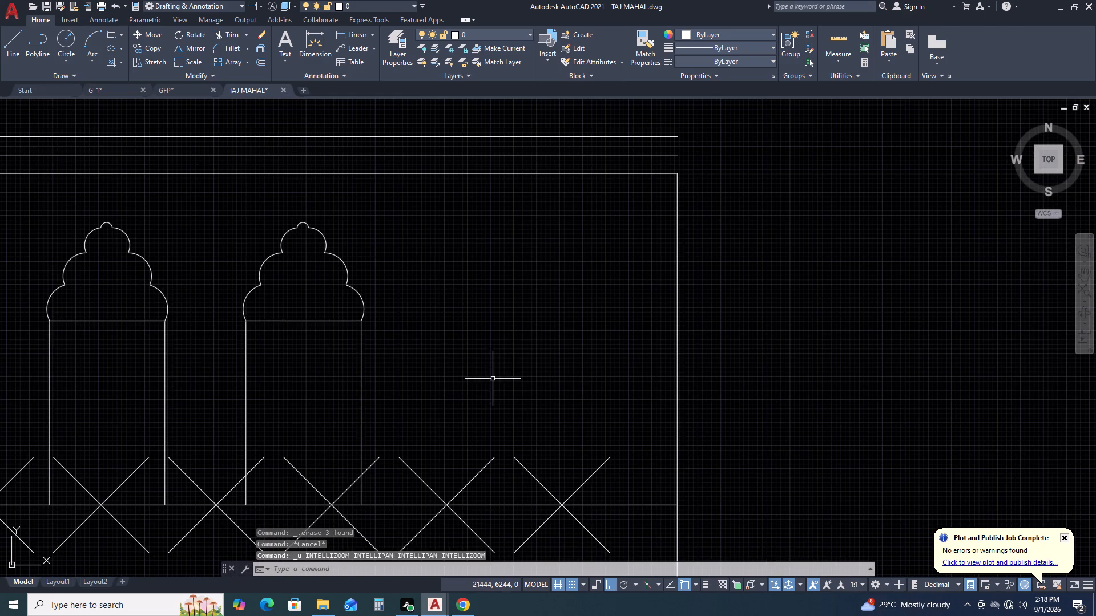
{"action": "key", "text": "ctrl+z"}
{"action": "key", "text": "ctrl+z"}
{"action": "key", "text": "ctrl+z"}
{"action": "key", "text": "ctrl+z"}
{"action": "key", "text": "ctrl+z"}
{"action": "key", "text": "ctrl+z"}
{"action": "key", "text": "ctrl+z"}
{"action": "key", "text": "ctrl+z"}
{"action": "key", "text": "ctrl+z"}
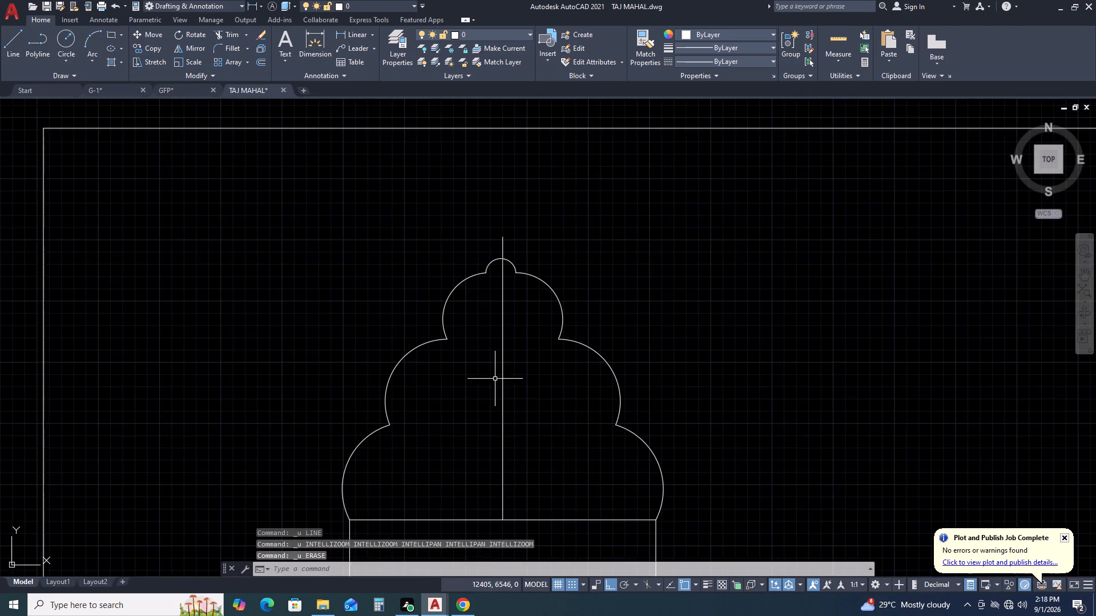
Undo the scalloped-arch work back to the lower arcs of its left half beside the centre line.
{"action": "key", "text": "ctrl+z"}
{"action": "key", "text": "ctrl+z"}
{"action": "key", "text": "ctrl+z"}
{"action": "key", "text": "ctrl+z"}
{"action": "key", "text": "ctrl+z"}
{"action": "key", "text": "ctrl+z"}
{"action": "key", "text": "ctrl+z"}
{"action": "key", "text": "ctrl+z"}
{"action": "key", "text": "ctrl+z"}
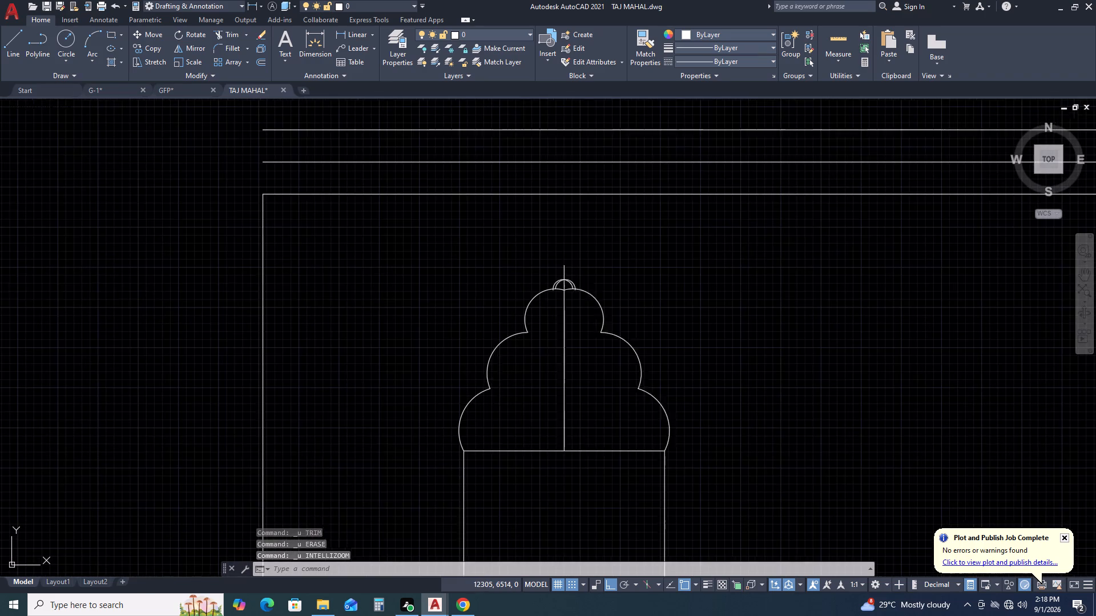
{"action": "key", "text": "ctrl+z"}
{"action": "key", "text": "ctrl+z"}
{"action": "key", "text": "ctrl+z"}
{"action": "key", "text": "ctrl+z"}
{"action": "key", "text": "ctrl+z"}
{"action": "key", "text": "ctrl+z"}
{"action": "key", "text": "ctrl+z"}
{"action": "key", "text": "ctrl+z"}
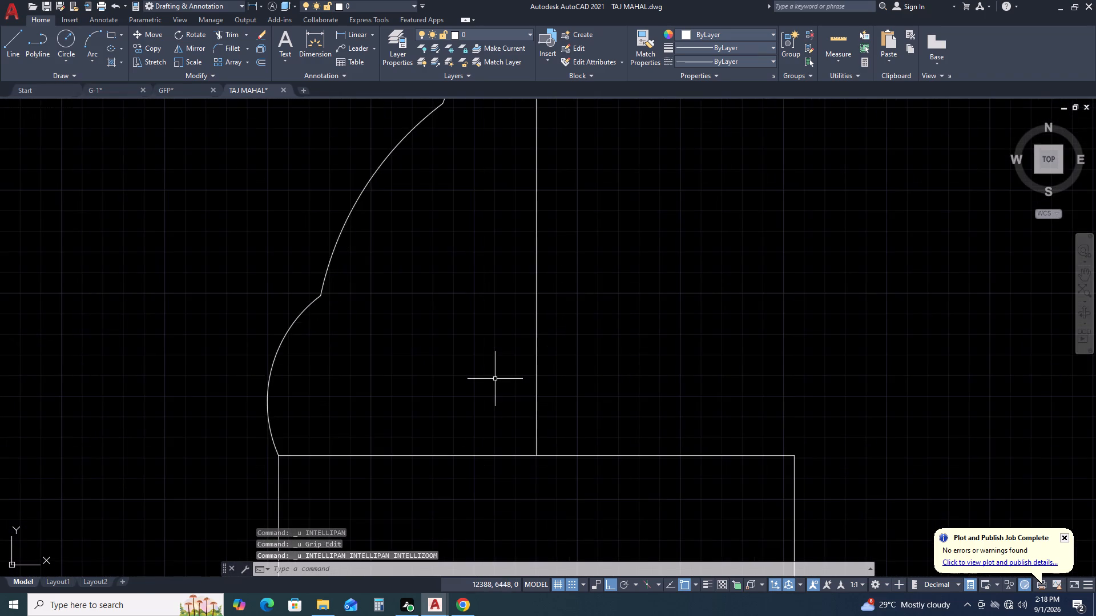
Undo the remaining arch, panel, division markers and offsets back to the 10000 mm base rectangle and the single line above it.
{"action": "key", "text": "ctrl+z"}
{"action": "key", "text": "ctrl+z"}
{"action": "key", "text": "ctrl+z"}
{"action": "key", "text": "ctrl+z"}
{"action": "key", "text": "ctrl+z"}
{"action": "key", "text": "ctrl+z"}
{"action": "key", "text": "ctrl+z"}
{"action": "key", "text": "ctrl+z"}
{"action": "key", "text": "ctrl+z"}
{"action": "key", "text": "ctrl+z"}
{"action": "key", "text": "ctrl+z"}
{"action": "key", "text": "ctrl+z"}
{"action": "key", "text": "ctrl+z"}
{"action": "key", "text": "ctrl+z"}
{"action": "key", "text": "ctrl+z"}
{"action": "key", "text": "ctrl+z"}
{"action": "key", "text": "ctrl+z"}
{"action": "key", "text": "ctrl+z"}
{"action": "key", "text": "ctrl+z"}
{"action": "key", "text": "ctrl+z"}
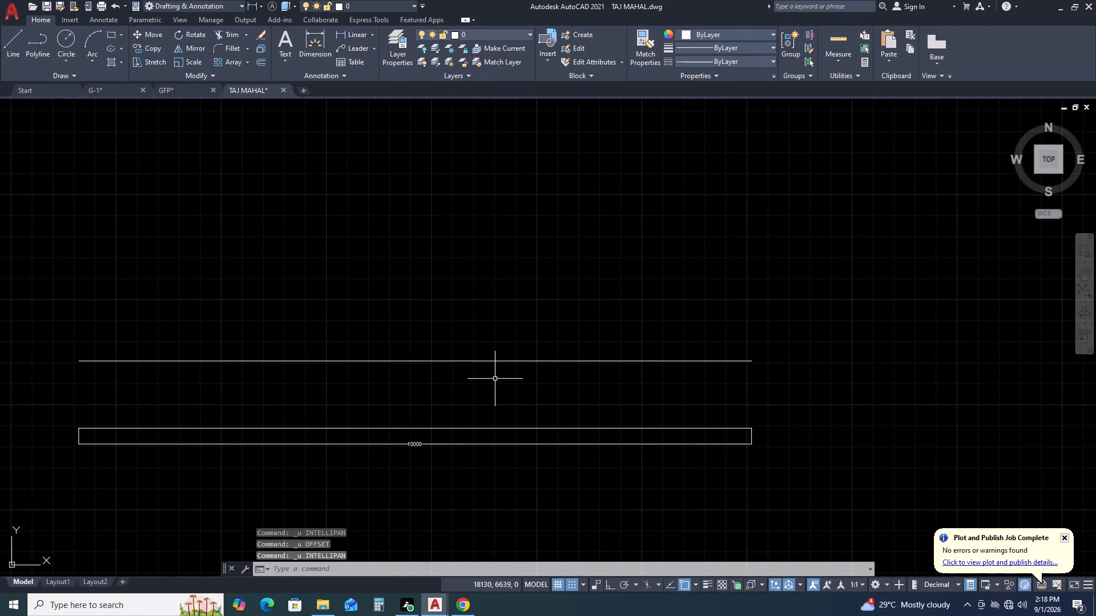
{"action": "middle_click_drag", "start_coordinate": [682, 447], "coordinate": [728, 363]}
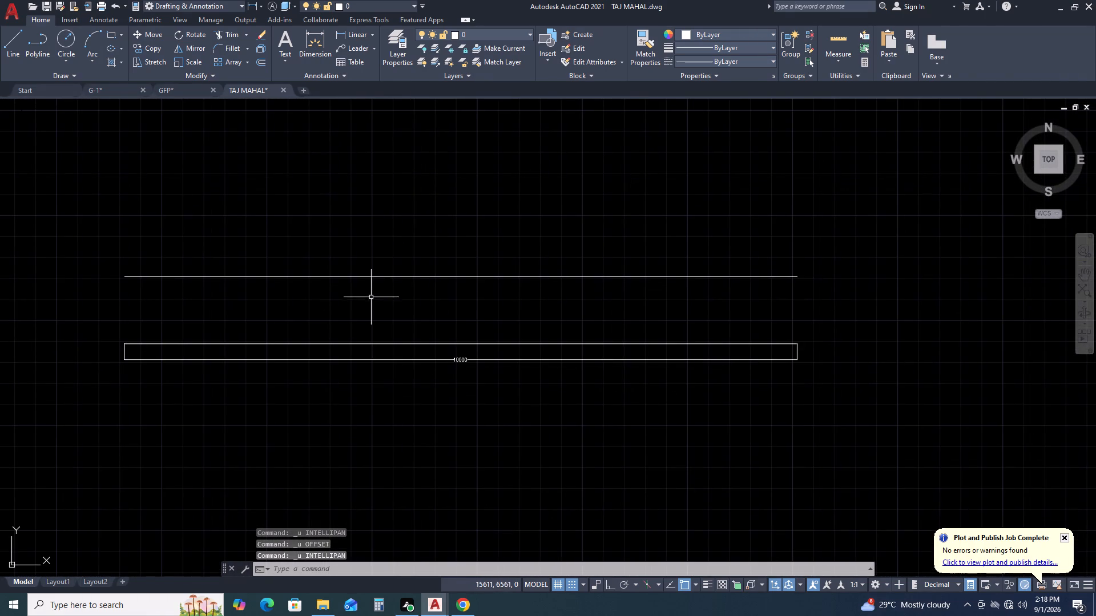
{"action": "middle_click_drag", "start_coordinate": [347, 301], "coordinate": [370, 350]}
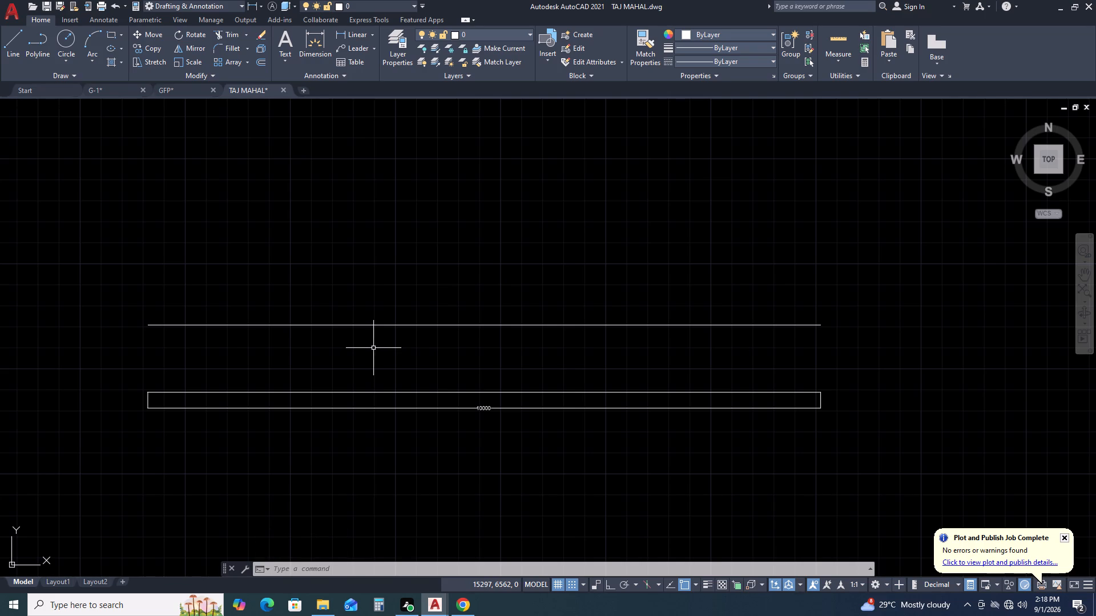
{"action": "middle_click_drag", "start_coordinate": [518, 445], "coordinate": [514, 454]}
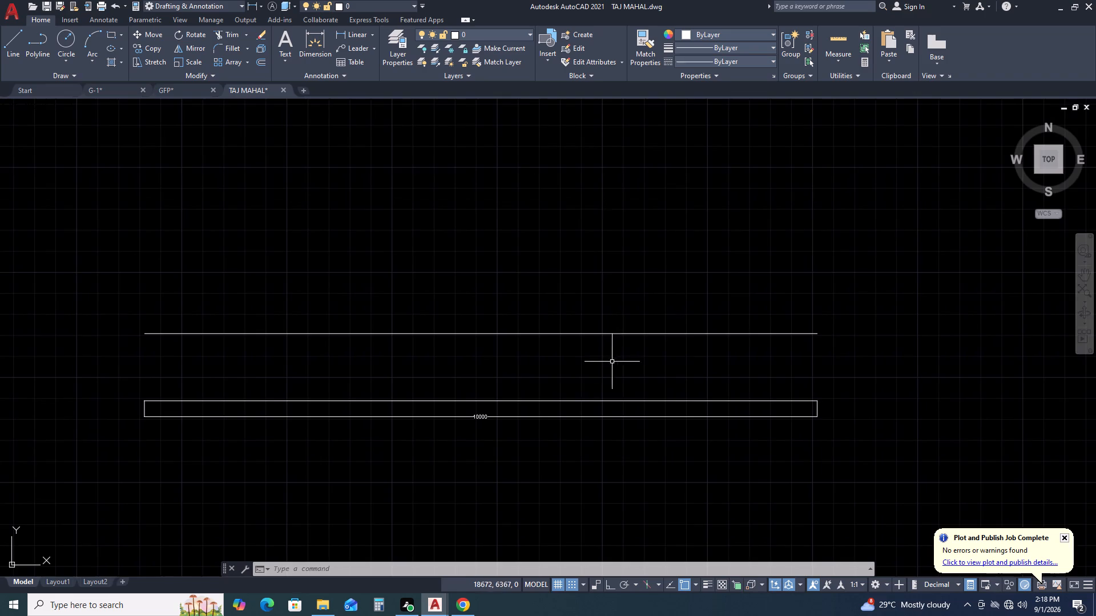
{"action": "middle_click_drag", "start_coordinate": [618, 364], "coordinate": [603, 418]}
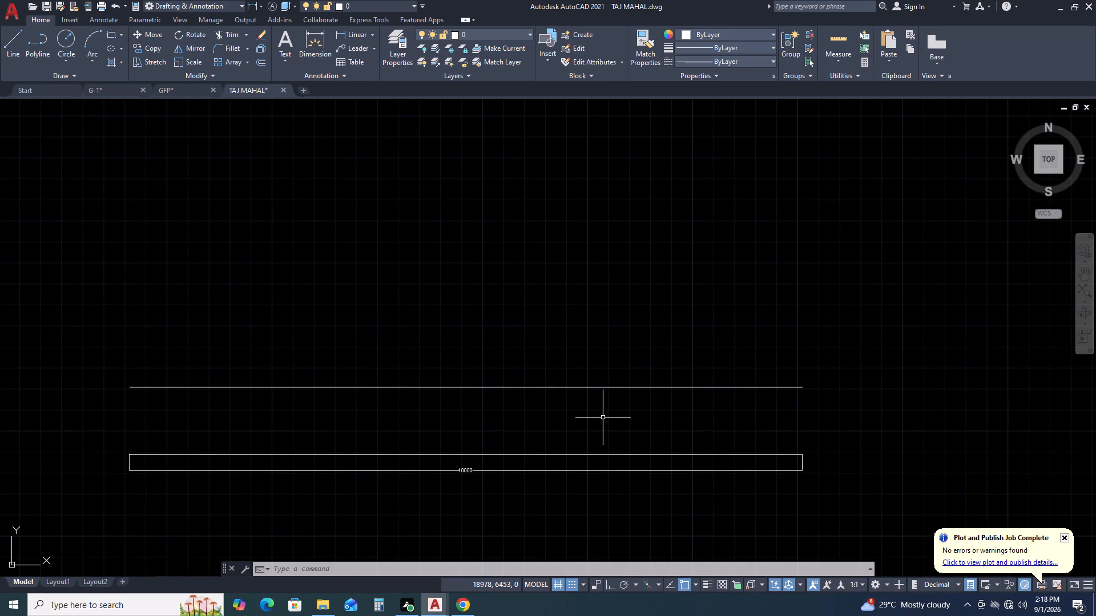
Draw a 500 by 500 mm polyline square on top of the base rectangle, starting at its upper-left corner, with Ortho on.
{"action": "key", "text": "l"}
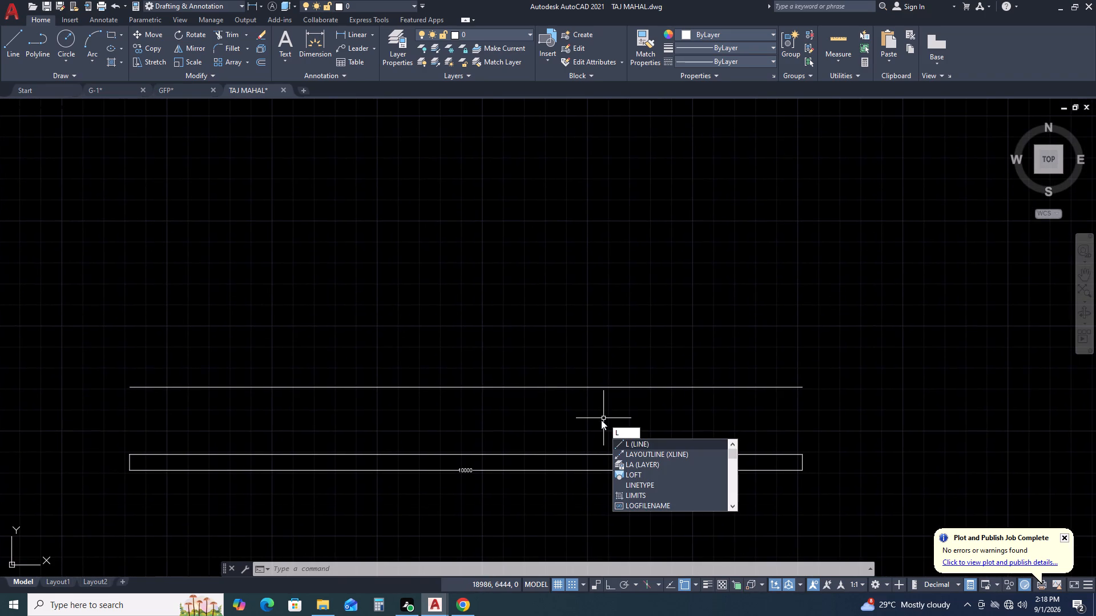
{"action": "key", "text": "Escape"}
{"action": "type", "text": "PL"}
{"action": "key", "text": "space"}
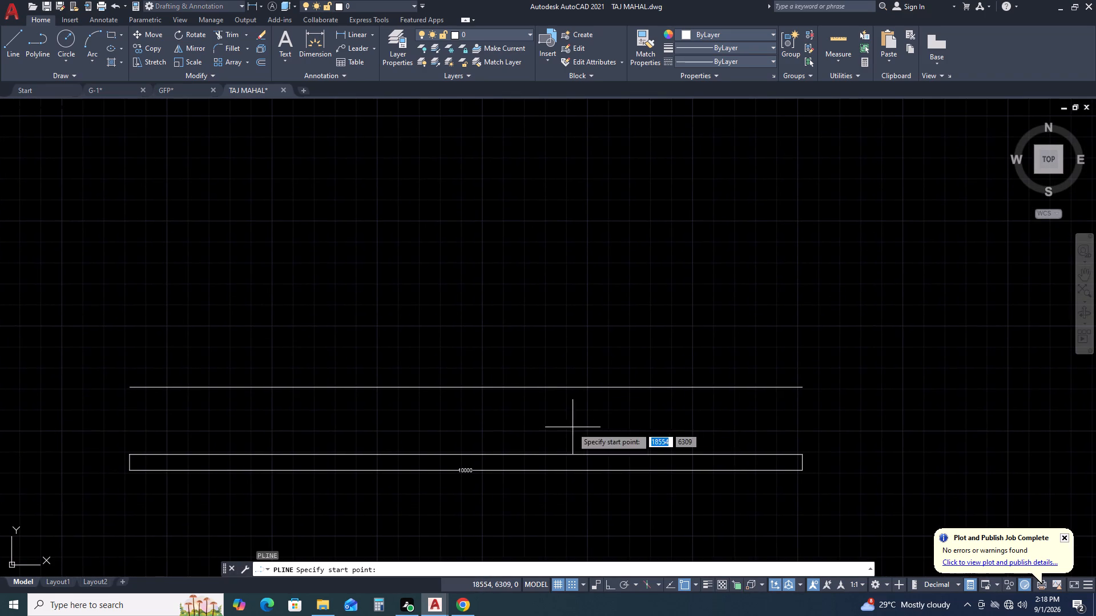
{"action": "left_click", "coordinate": [131, 453]}
{"action": "middle_click_drag", "start_coordinate": [129, 418], "coordinate": [141, 366]}
{"action": "middle_click", "coordinate": [147, 352]}
{"action": "scroll", "coordinate": [149, 350], "scroll_direction": "up", "scroll_amount": 2}
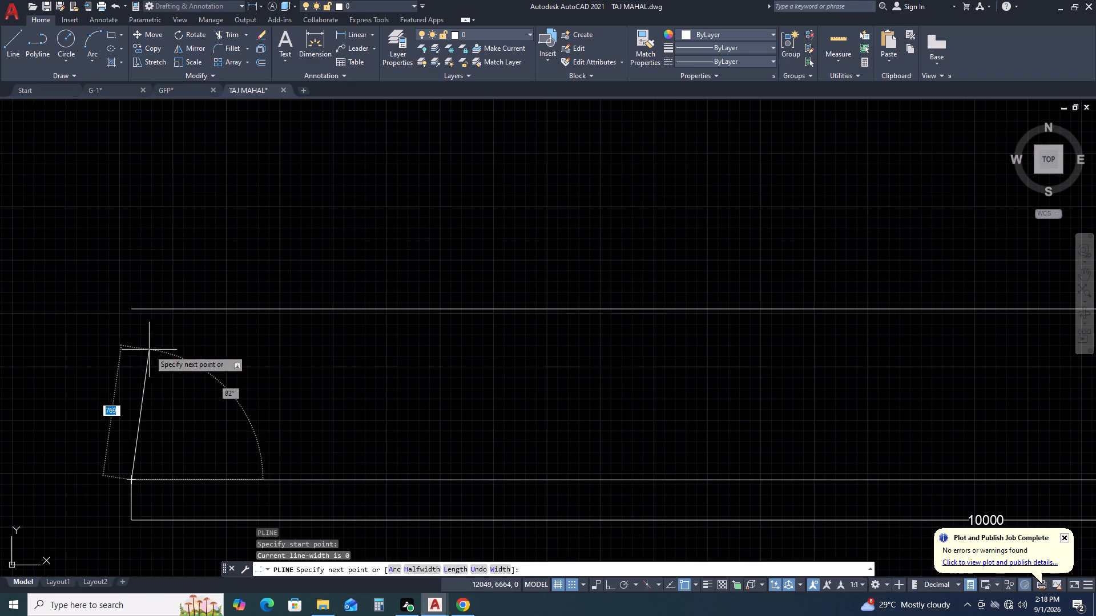
{"action": "middle_click_drag", "start_coordinate": [128, 315], "coordinate": [207, 327]}
{"action": "key", "text": "F8"}
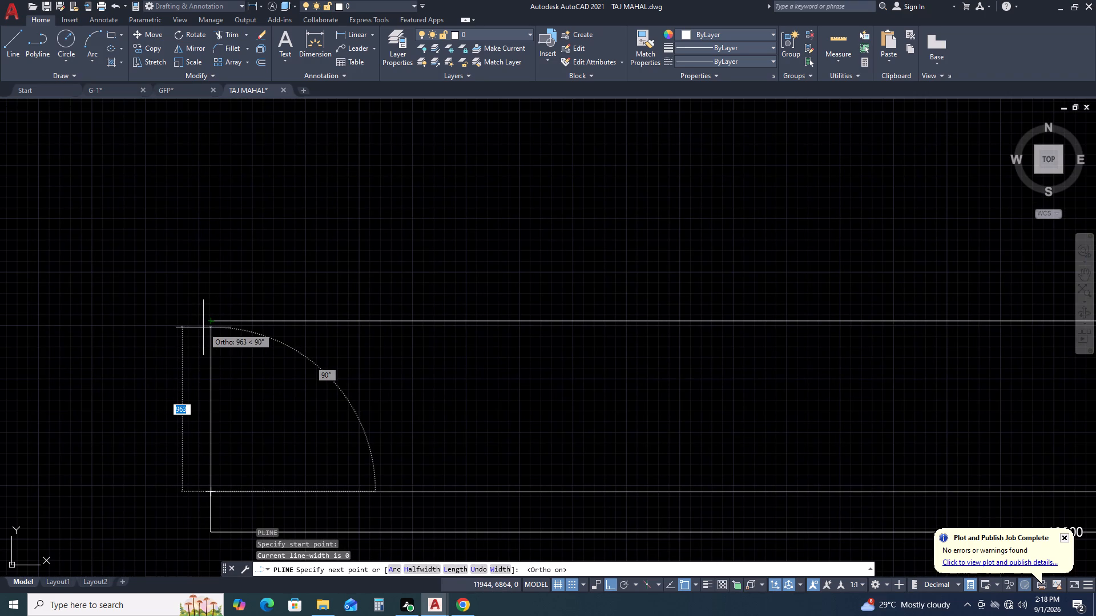
{"action": "key", "text": "5"}
{"action": "type", "text": "00"}
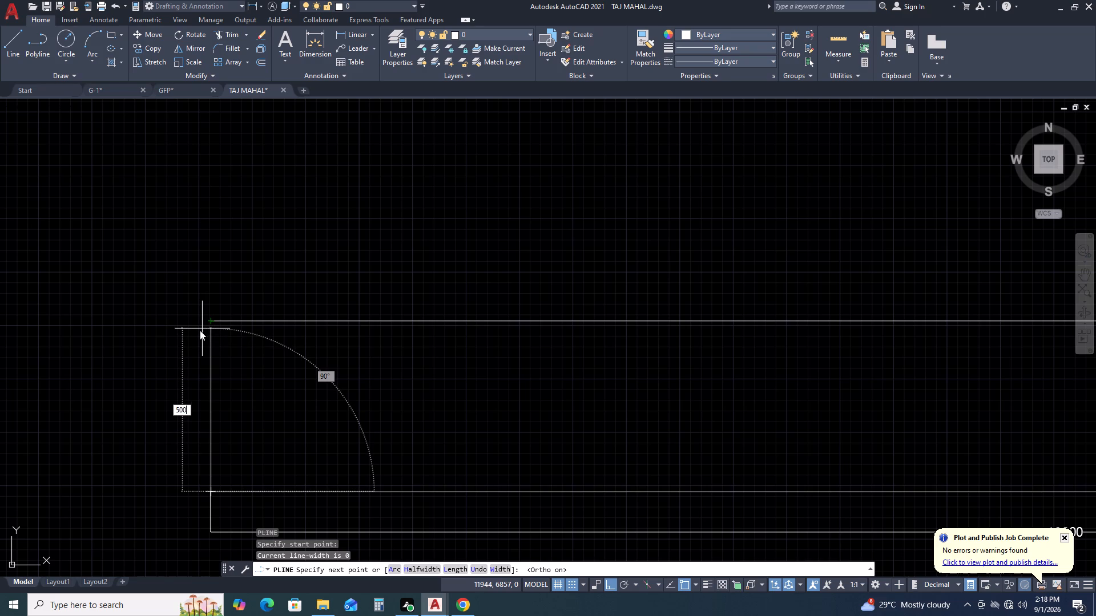
{"action": "key", "text": "space"}
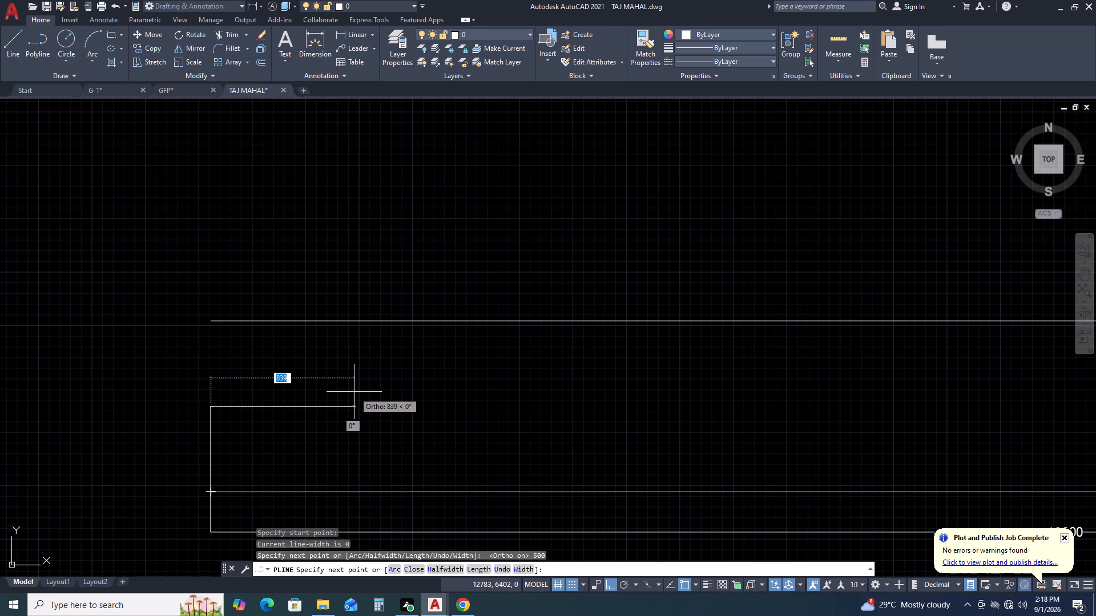
{"action": "key", "text": "5"}
{"action": "key", "text": "0"}
{"action": "key", "text": "0"}
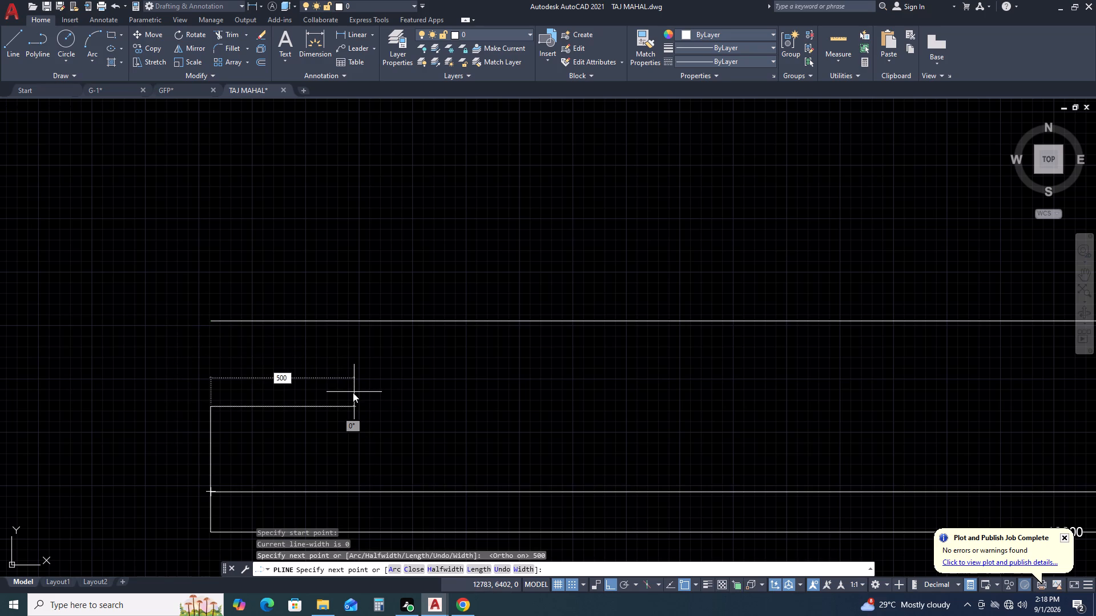
{"action": "key", "text": "space"}
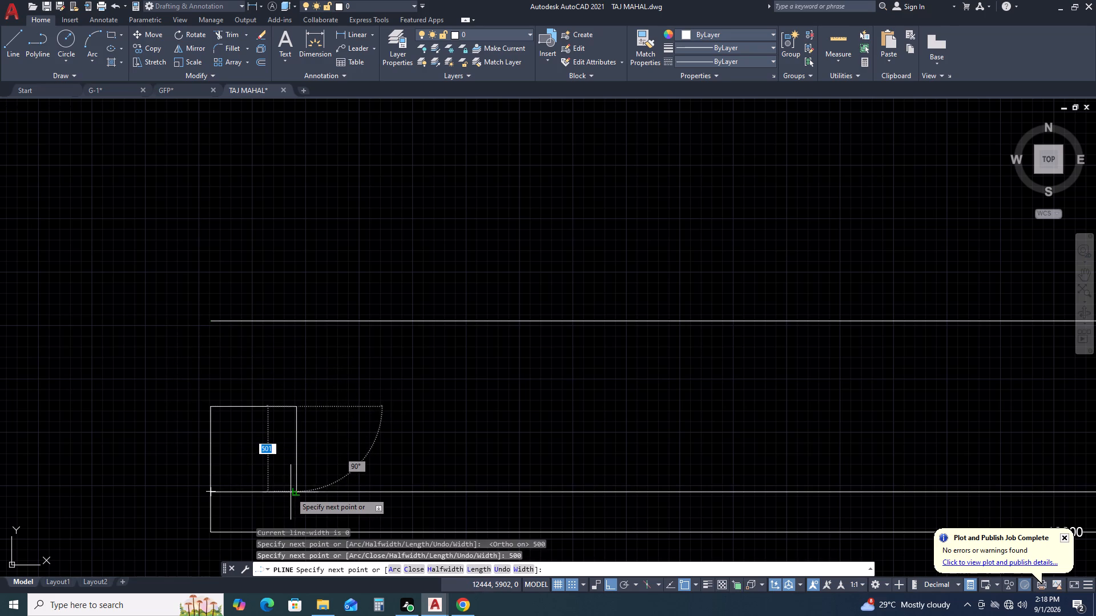
{"action": "left_click", "coordinate": [293, 491]}
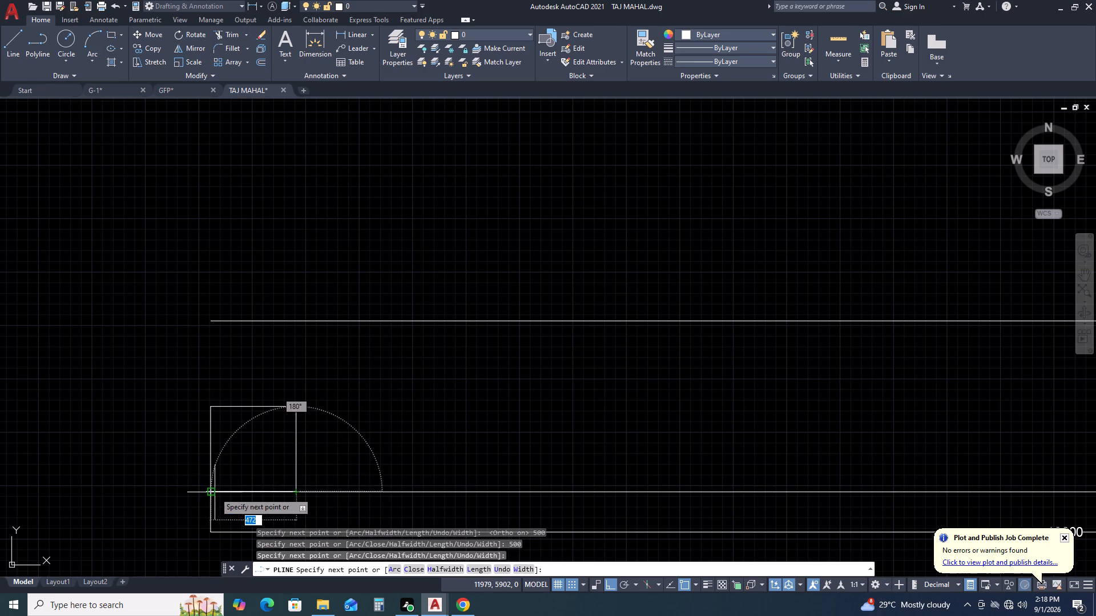
{"action": "left_click", "coordinate": [214, 492]}
{"action": "key", "text": "Escape"}
{"action": "middle_click_drag", "start_coordinate": [269, 392], "coordinate": [402, 409]}
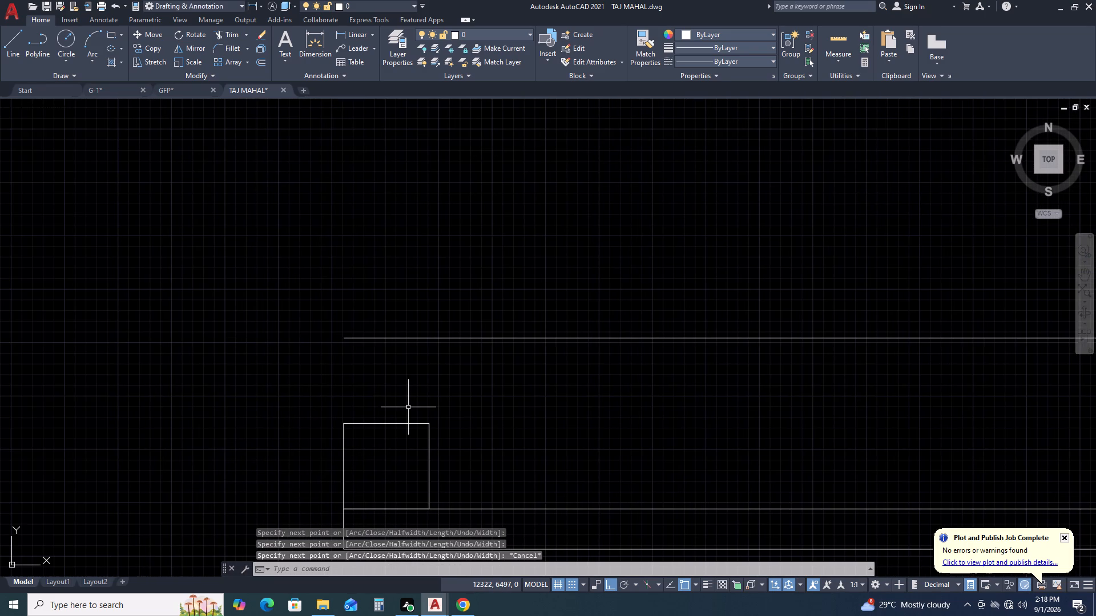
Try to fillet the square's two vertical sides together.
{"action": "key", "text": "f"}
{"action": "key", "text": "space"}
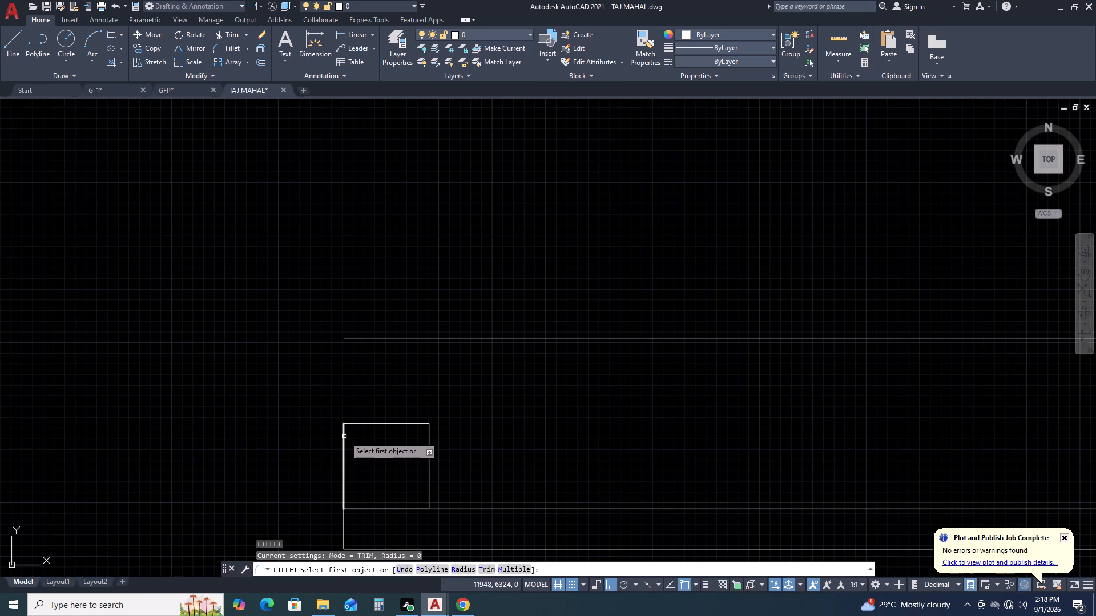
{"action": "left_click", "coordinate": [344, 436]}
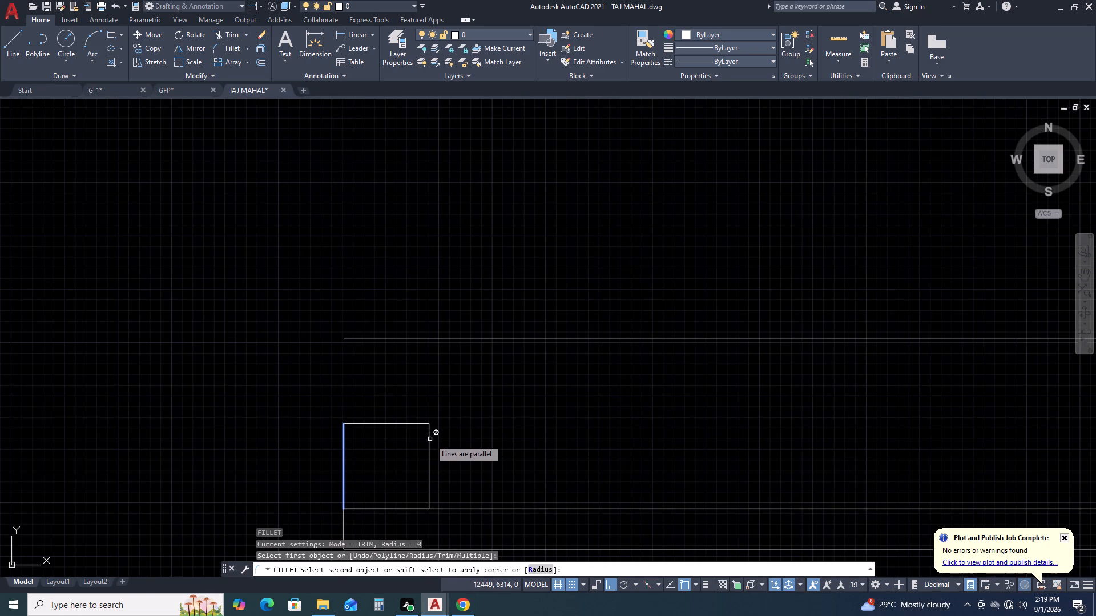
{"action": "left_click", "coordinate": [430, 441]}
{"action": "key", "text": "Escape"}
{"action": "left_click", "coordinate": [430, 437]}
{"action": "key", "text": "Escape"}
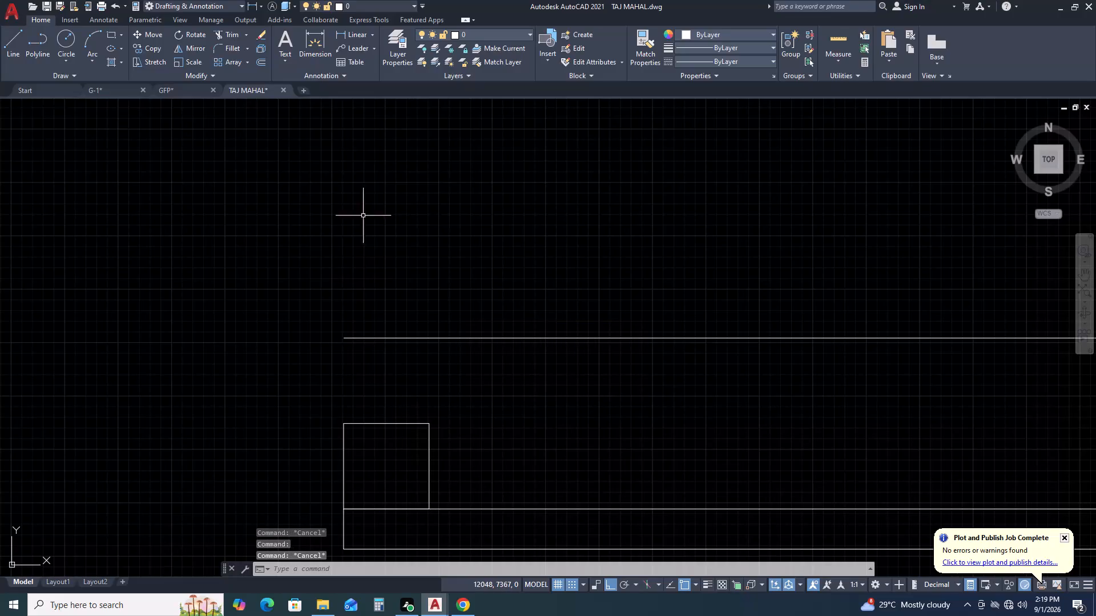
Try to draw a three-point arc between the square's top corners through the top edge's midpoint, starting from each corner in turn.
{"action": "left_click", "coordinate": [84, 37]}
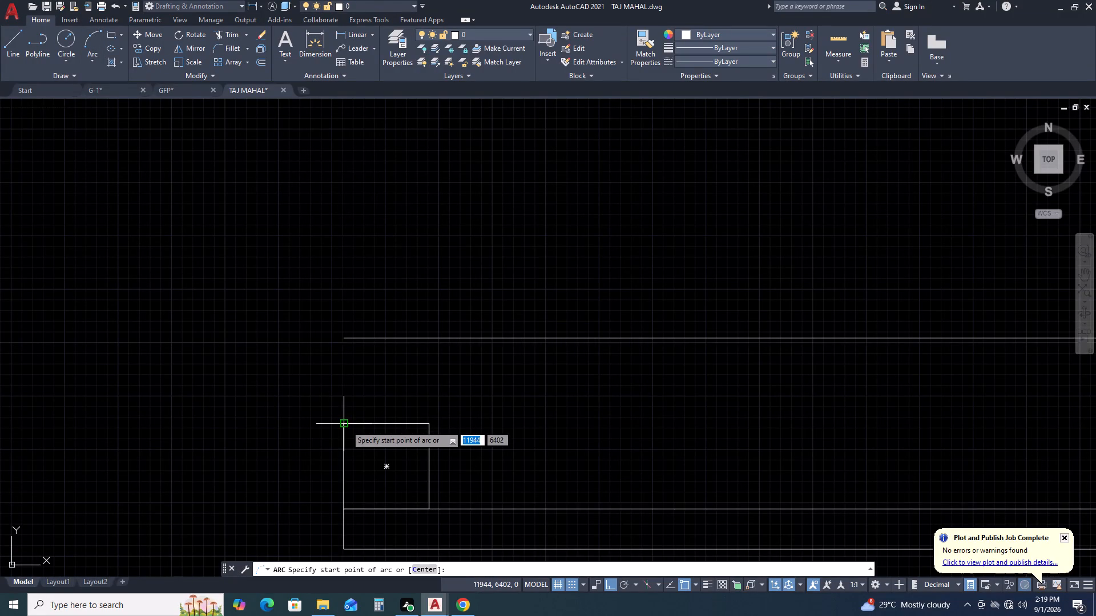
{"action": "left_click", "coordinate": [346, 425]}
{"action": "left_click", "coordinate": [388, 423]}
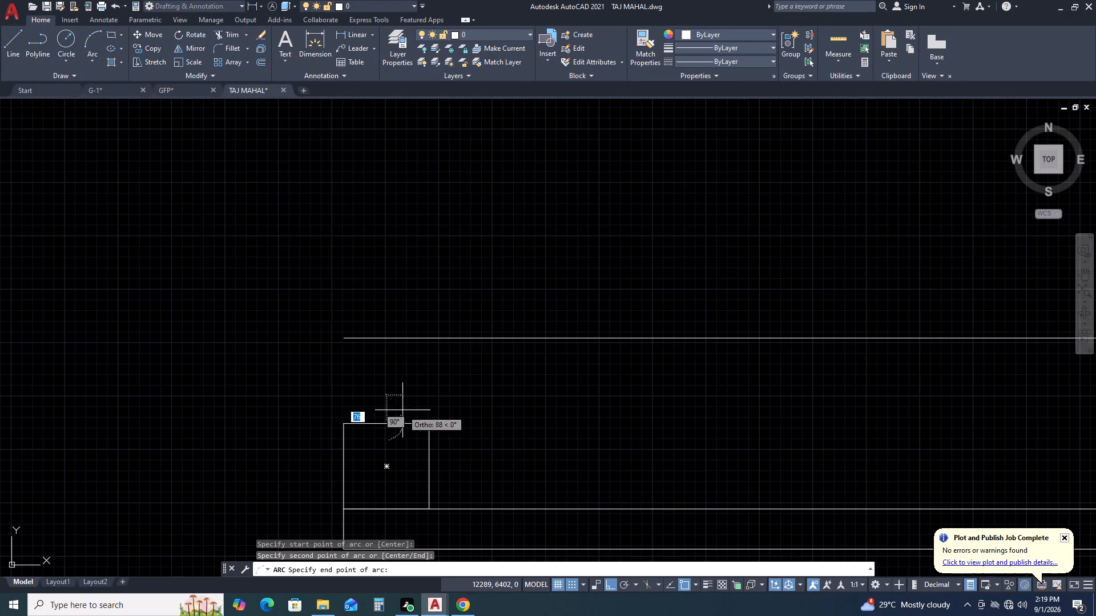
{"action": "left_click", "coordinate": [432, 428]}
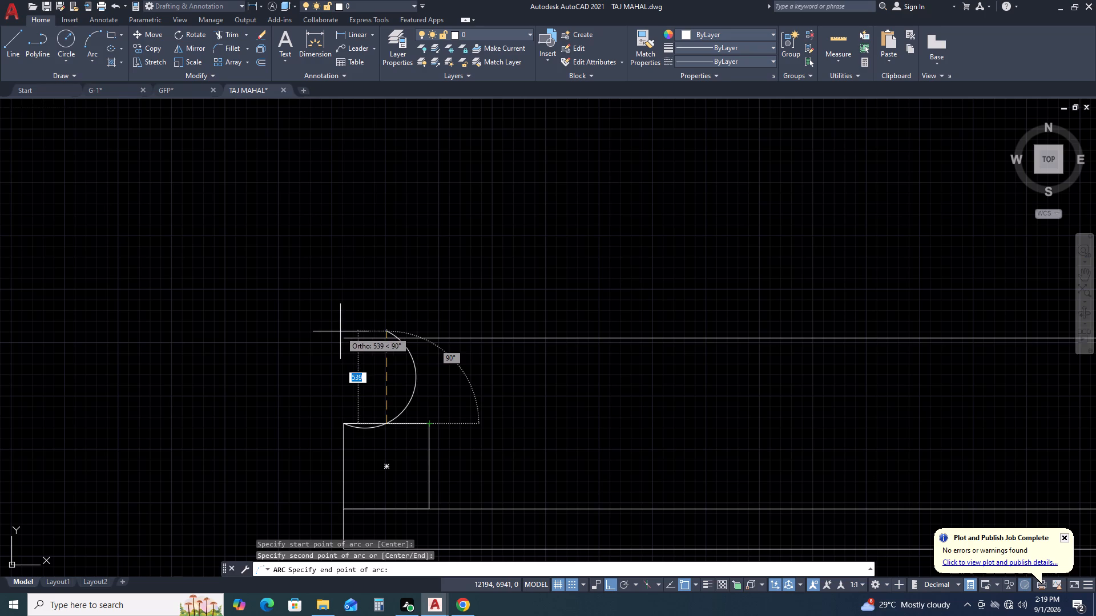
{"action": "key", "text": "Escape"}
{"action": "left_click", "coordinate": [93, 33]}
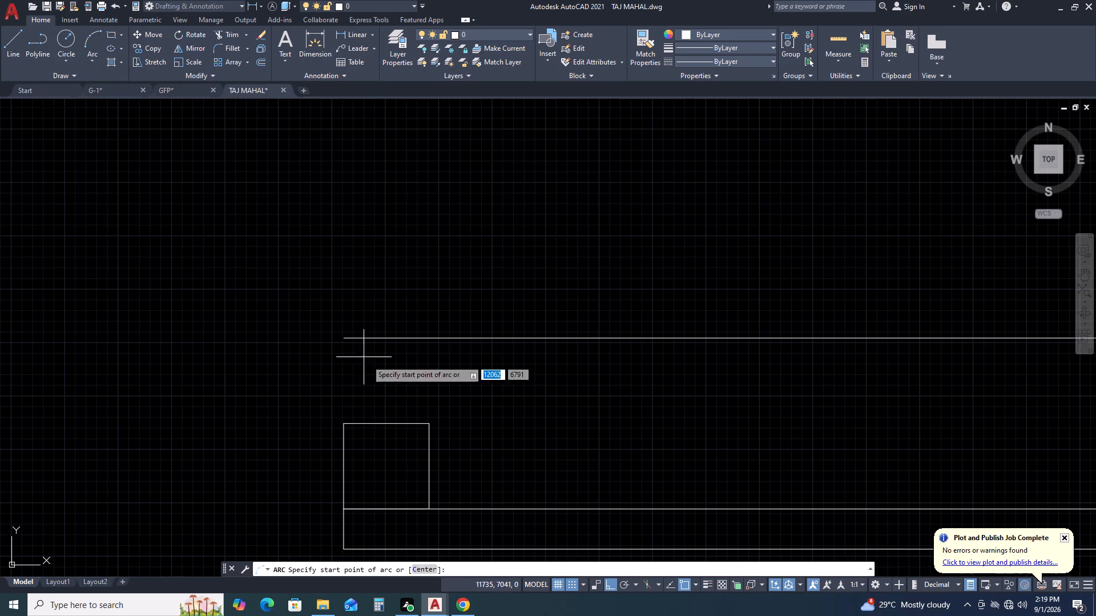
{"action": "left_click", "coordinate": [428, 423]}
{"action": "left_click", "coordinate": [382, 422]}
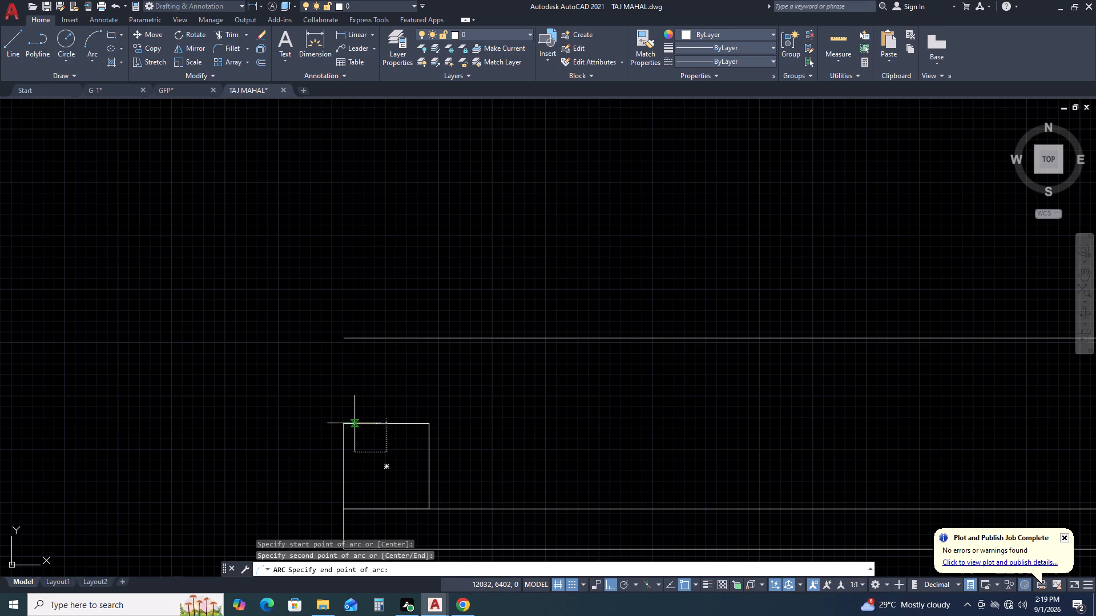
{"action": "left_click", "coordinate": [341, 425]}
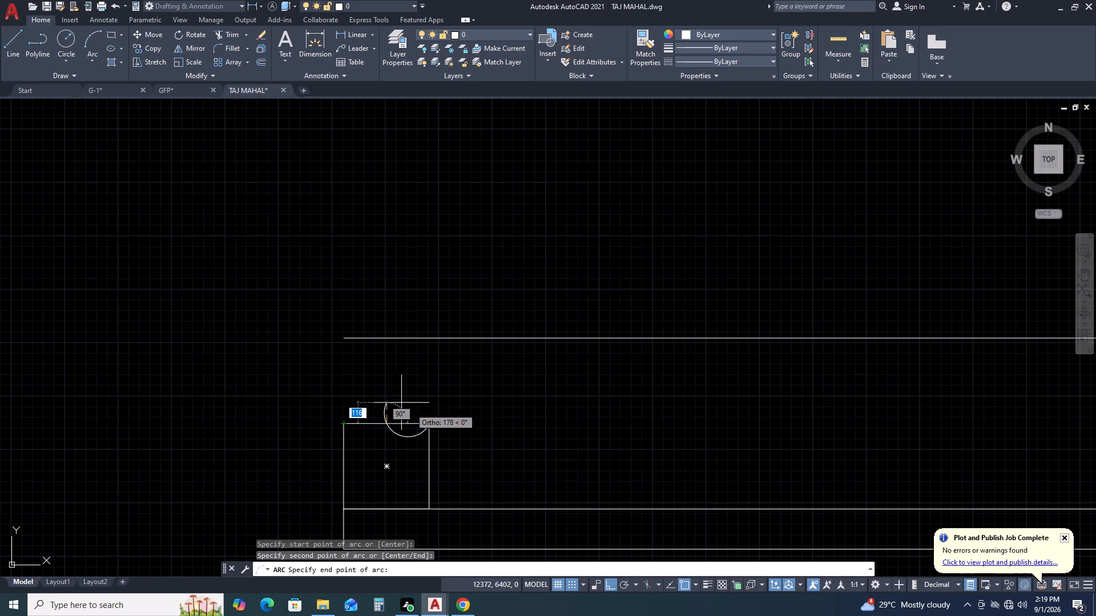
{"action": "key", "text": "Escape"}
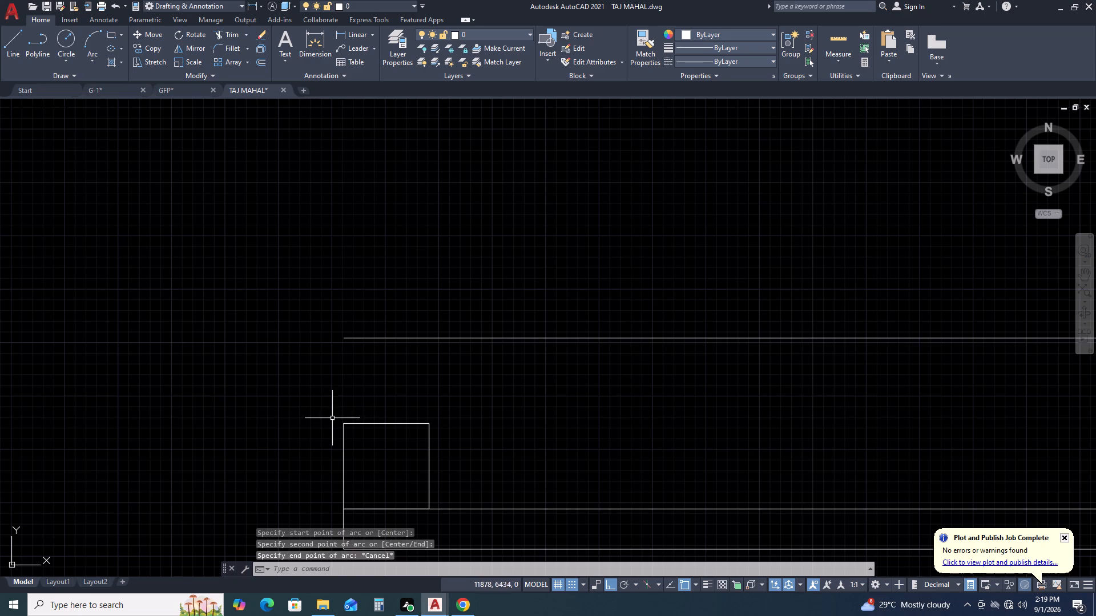
Draw a three-point arc of about 150 mm radius from the square's top-right corner through the top edge's midpoint, ending above that edge.
{"action": "left_click", "coordinate": [72, 63]}
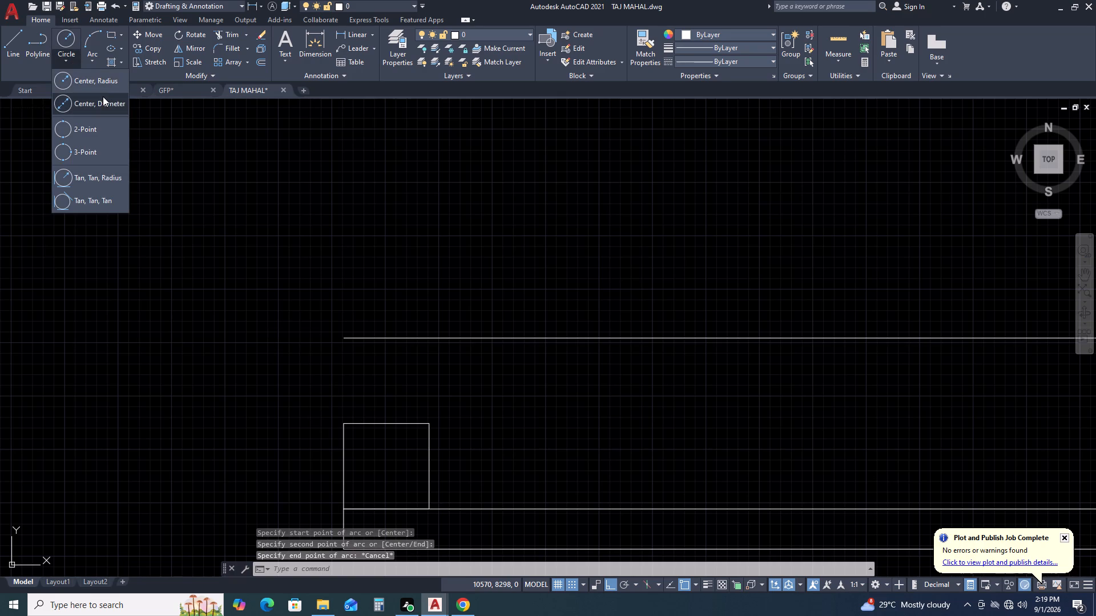
{"action": "key", "text": "Escape"}
{"action": "left_click", "coordinate": [91, 60]}
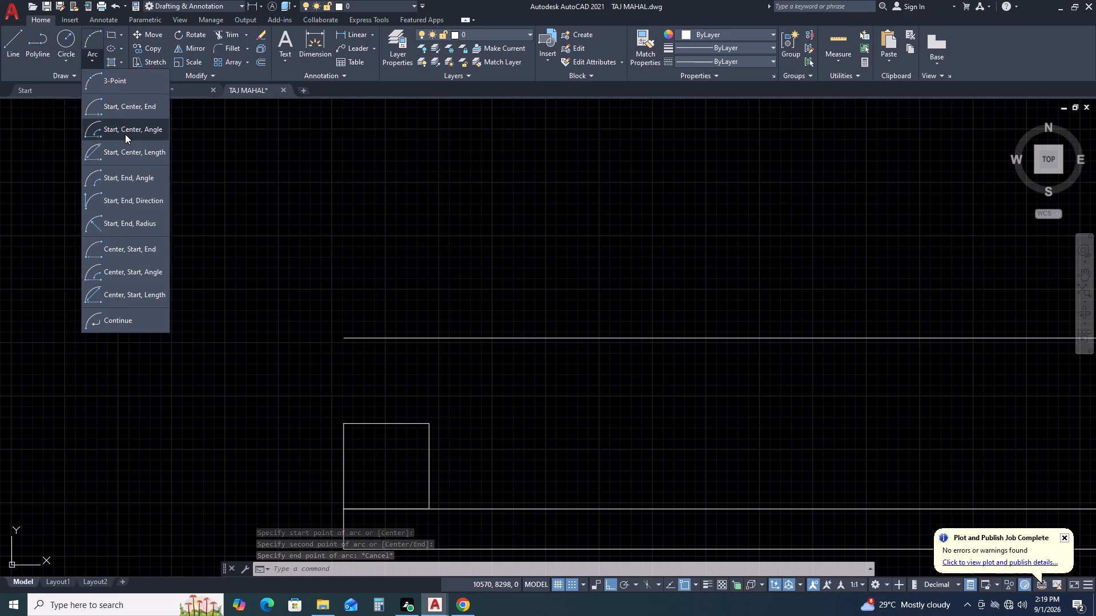
{"action": "left_click", "coordinate": [120, 74]}
{"action": "left_click", "coordinate": [127, 80]}
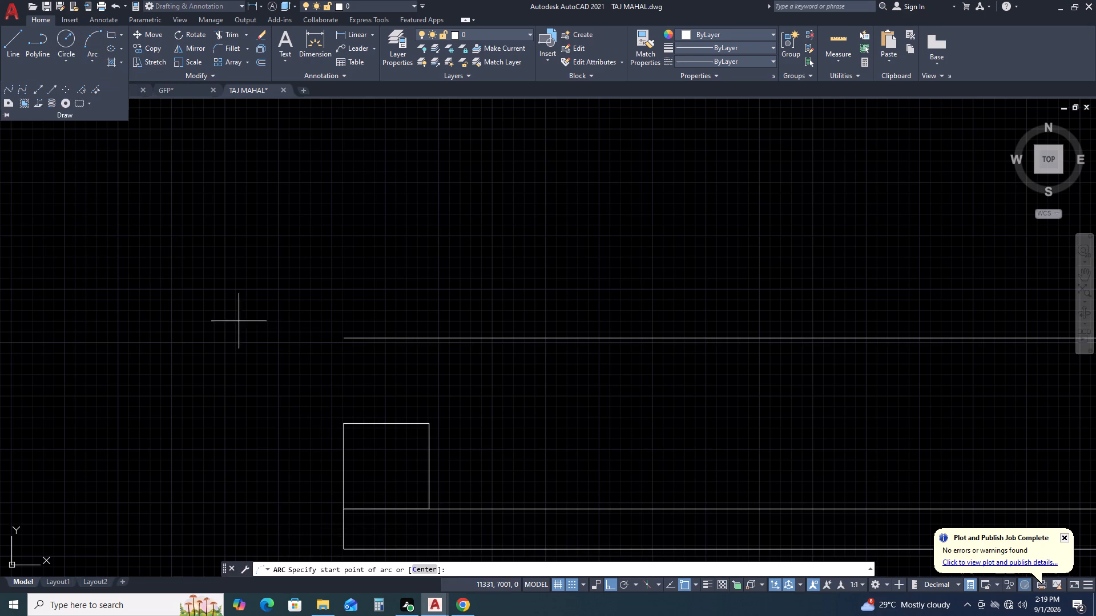
{"action": "double_click", "coordinate": [427, 424]}
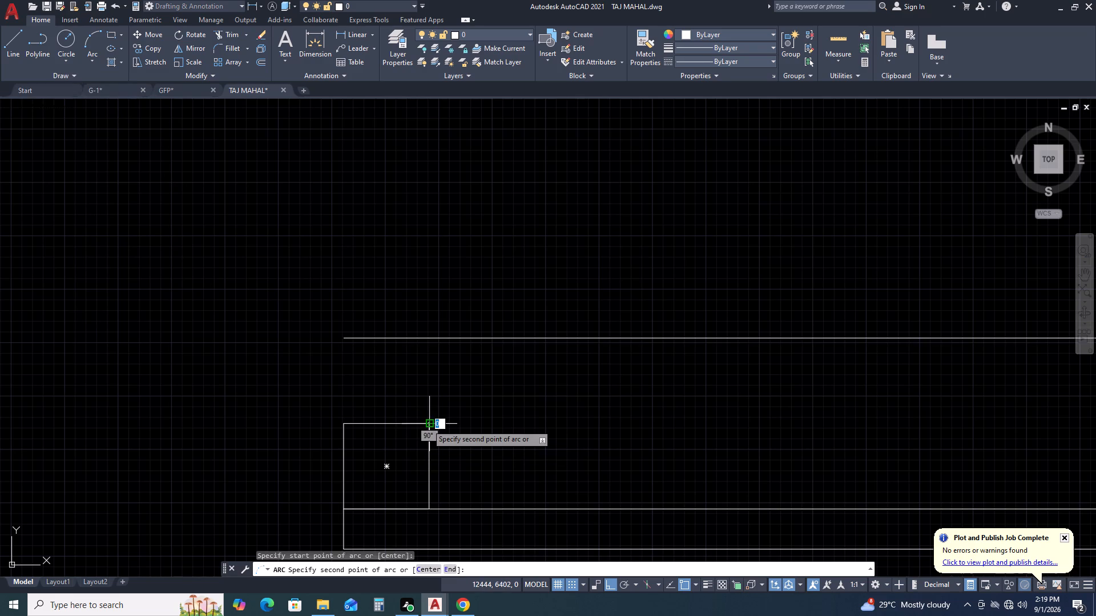
{"action": "left_click", "coordinate": [383, 422]}
{"action": "left_click", "coordinate": [345, 424]}
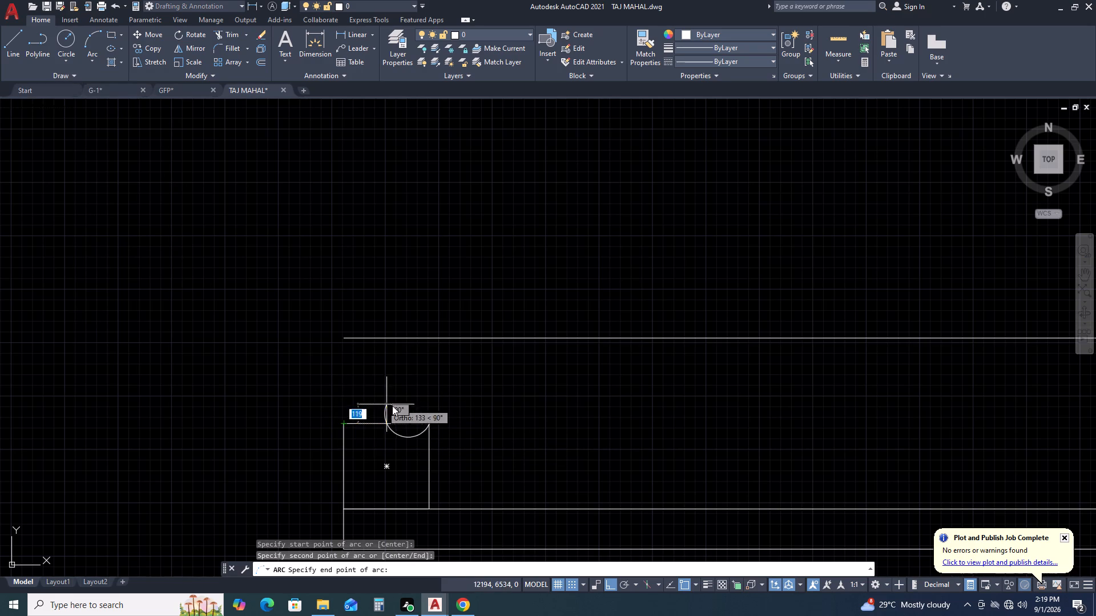
{"action": "left_click", "coordinate": [344, 427]}
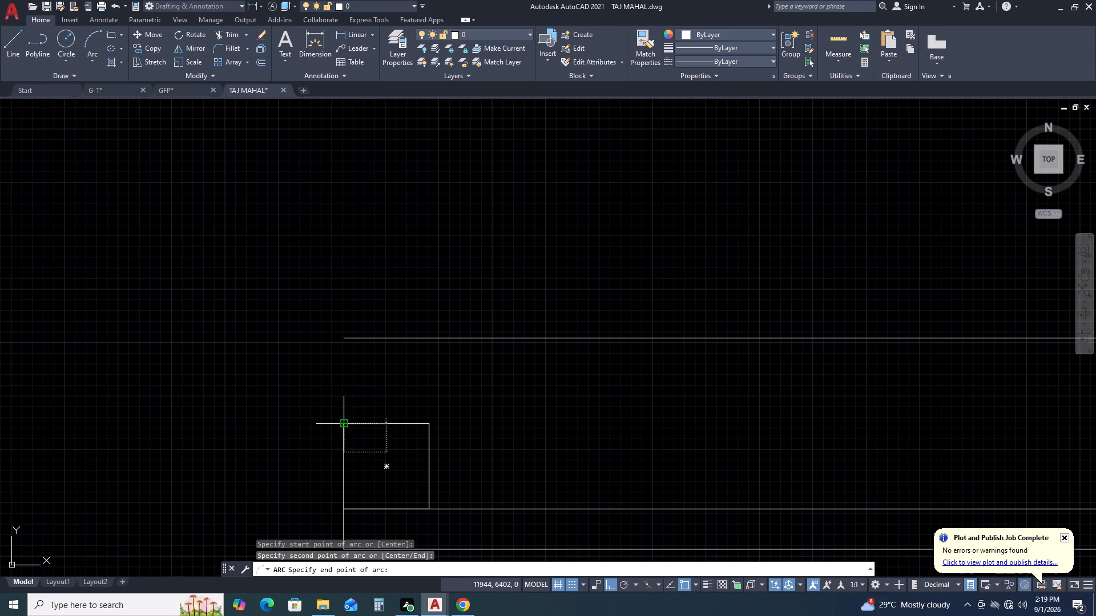
{"action": "left_click", "coordinate": [347, 424]}
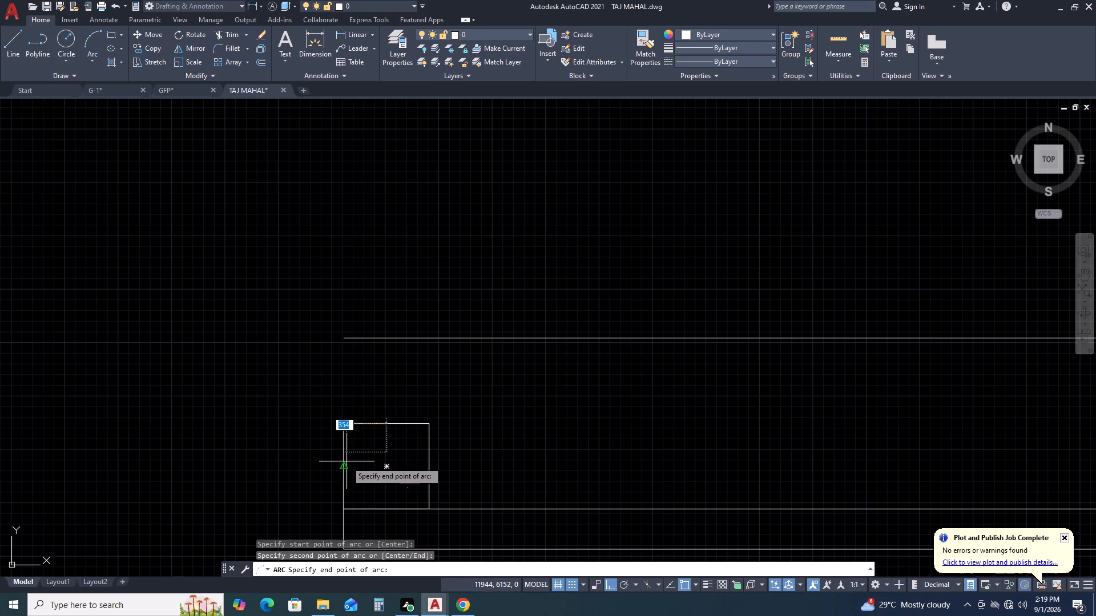
{"action": "triple_click", "coordinate": [344, 421]}
{"action": "left_click", "coordinate": [344, 421]}
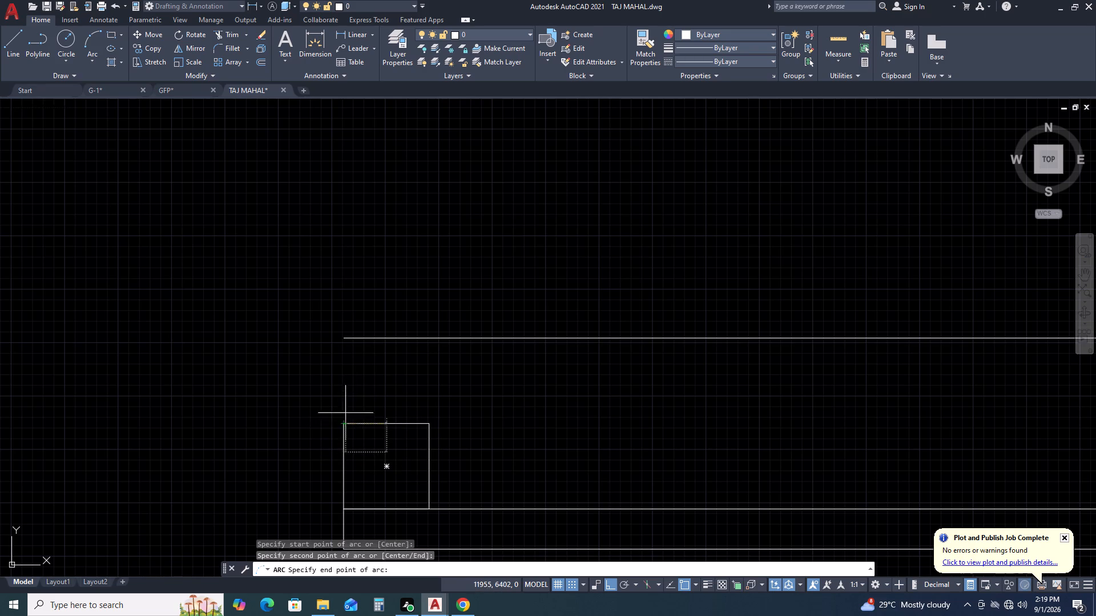
{"action": "left_click", "coordinate": [400, 395]}
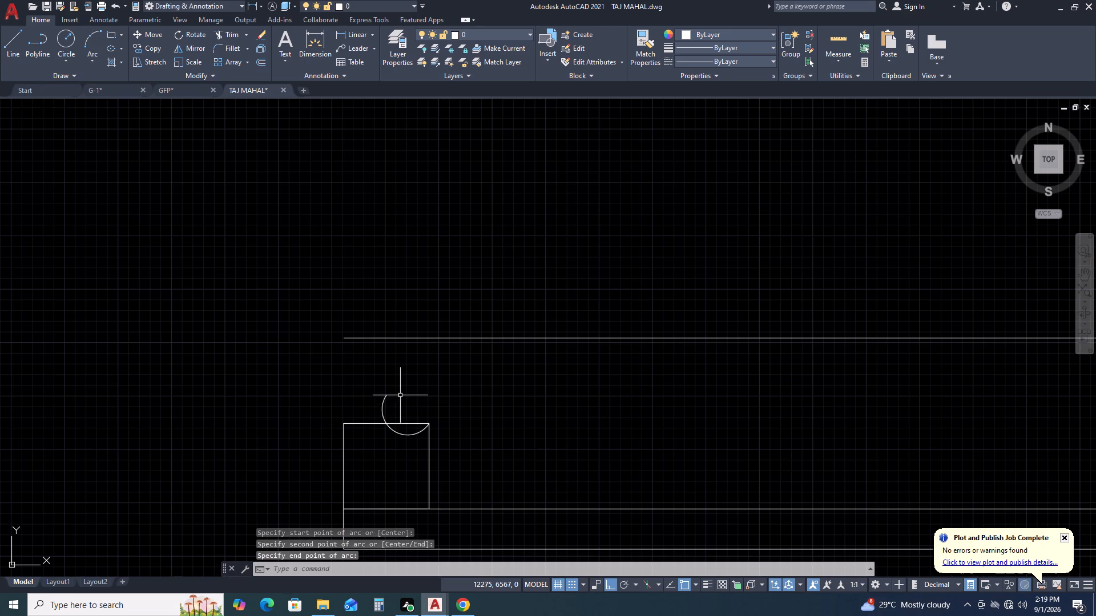
Stretch the loose end of the small arc to the square's top-left corner so it spans the top edge.
{"action": "left_click", "coordinate": [396, 440]}
{"action": "left_click", "coordinate": [392, 432]}
{"action": "middle_click_drag", "start_coordinate": [412, 473], "coordinate": [432, 545]}
{"action": "scroll", "coordinate": [429, 513], "scroll_direction": "up", "scroll_amount": 1}
{"action": "middle_click_drag", "start_coordinate": [487, 504], "coordinate": [585, 355]}
{"action": "middle_click_drag", "start_coordinate": [623, 236], "coordinate": [680, 163]}
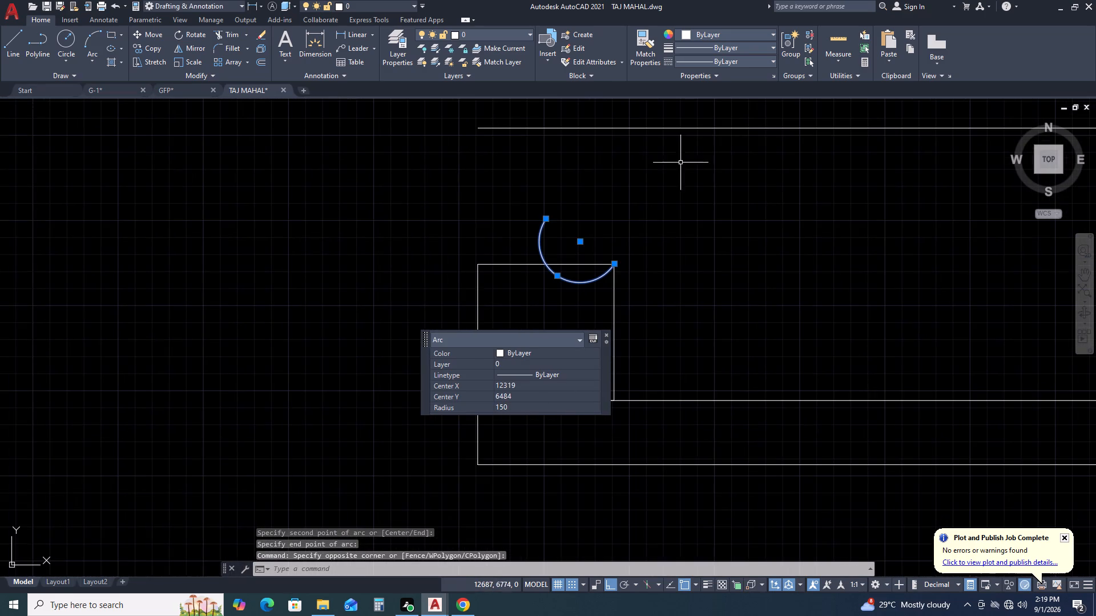
{"action": "left_click", "coordinate": [546, 218]}
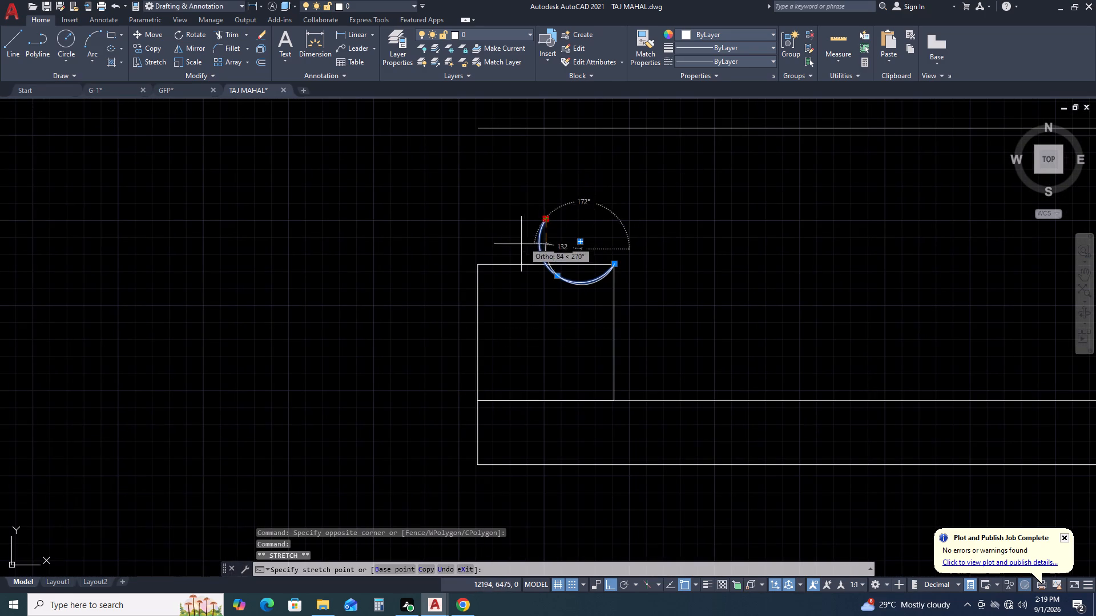
{"action": "left_click", "coordinate": [476, 268]}
{"action": "middle_click_drag", "start_coordinate": [525, 301], "coordinate": [527, 302]}
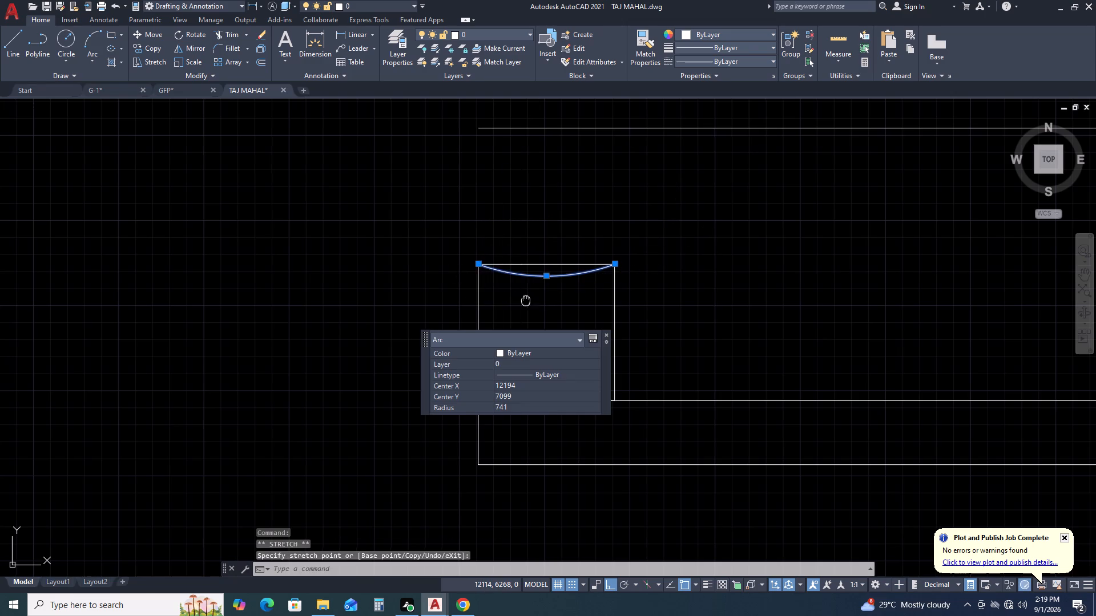
{"action": "middle_click_drag", "start_coordinate": [527, 302], "coordinate": [529, 391]}
Stretch the arc's midpoint straight up to form a roughly semicircular arch above the square's top edge.
{"action": "middle_click_drag", "start_coordinate": [614, 448], "coordinate": [804, 341]}
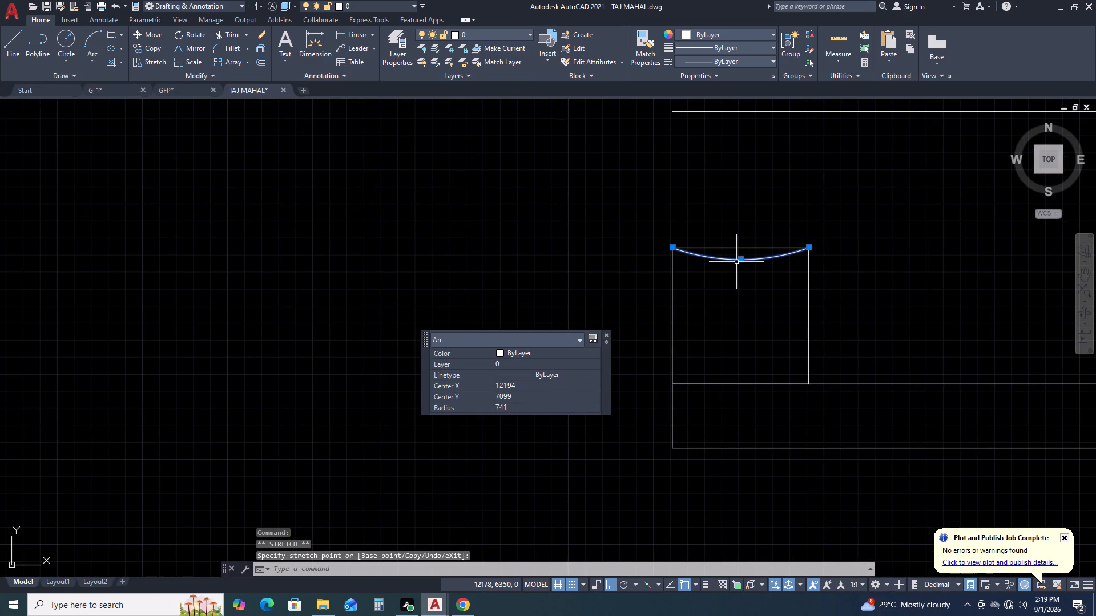
{"action": "left_click", "coordinate": [742, 256]}
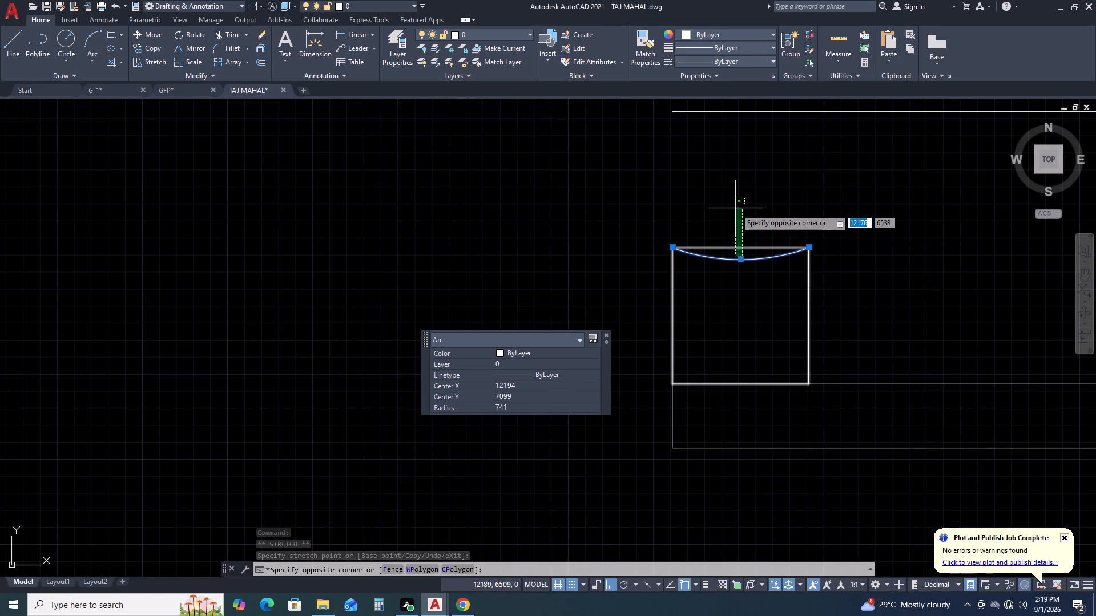
{"action": "left_click", "coordinate": [735, 208]}
{"action": "middle_click_drag", "start_coordinate": [765, 270], "coordinate": [604, 410]}
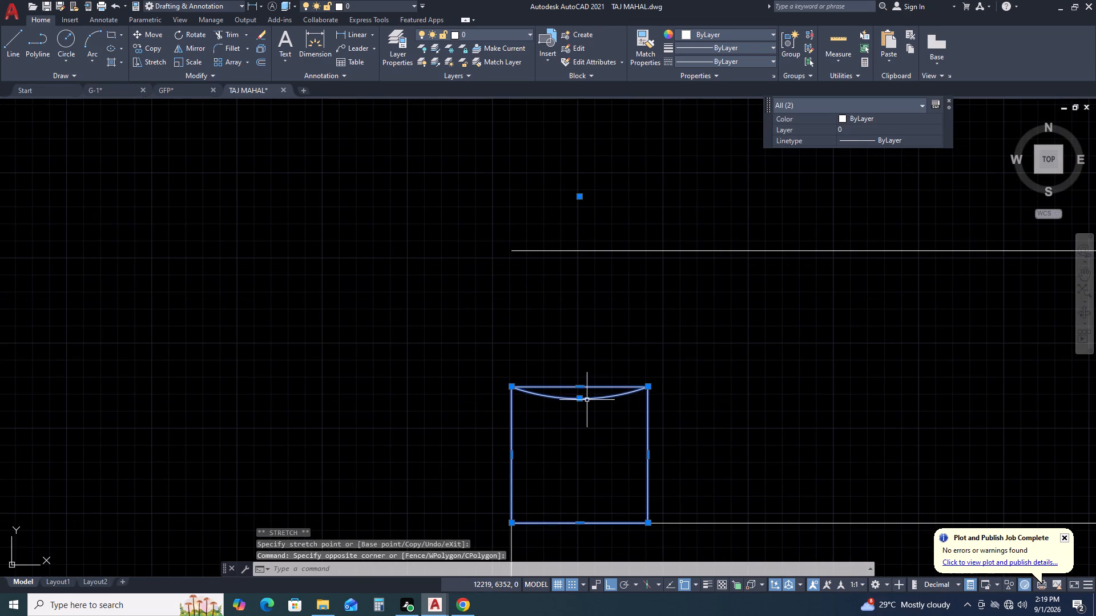
{"action": "left_click", "coordinate": [579, 401]}
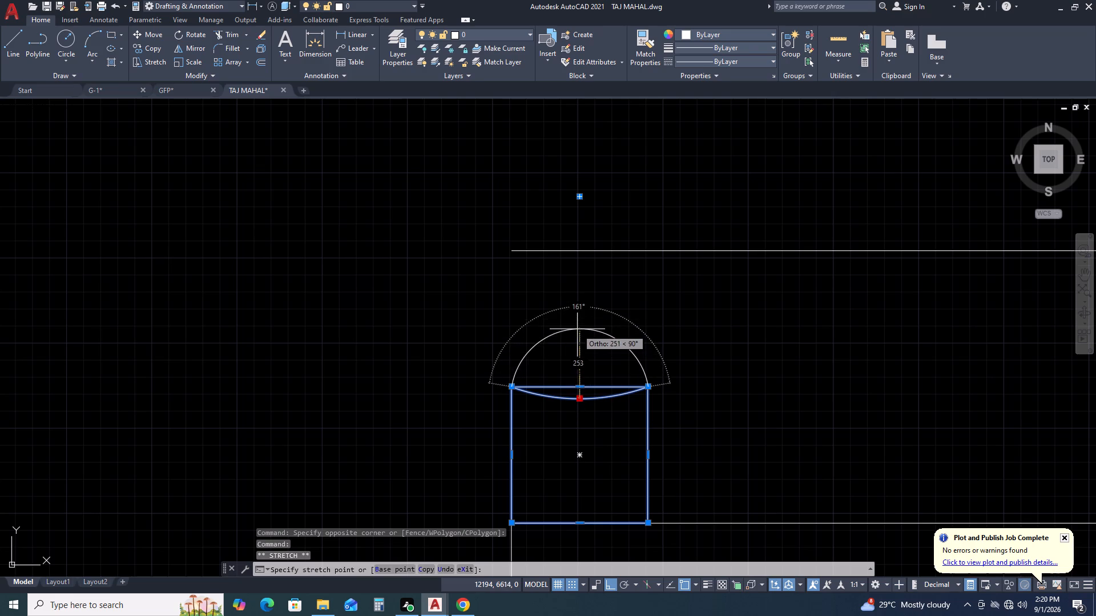
{"action": "left_click", "coordinate": [578, 316]}
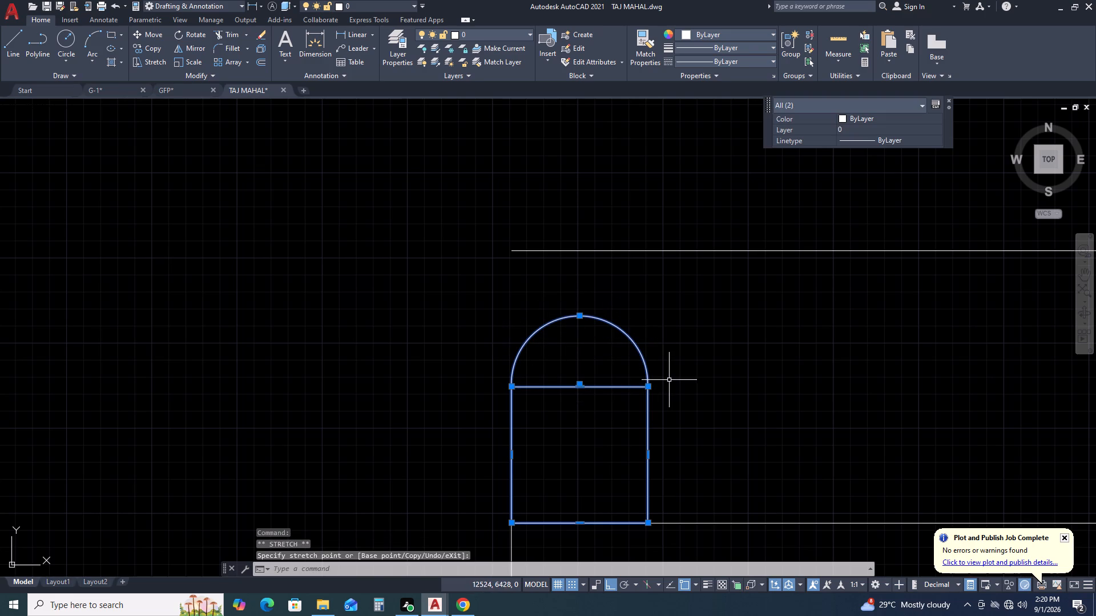
{"action": "middle_click", "coordinate": [664, 382]}
{"action": "middle_click_drag", "start_coordinate": [655, 385], "coordinate": [592, 399]}
{"action": "key", "text": "Escape"}
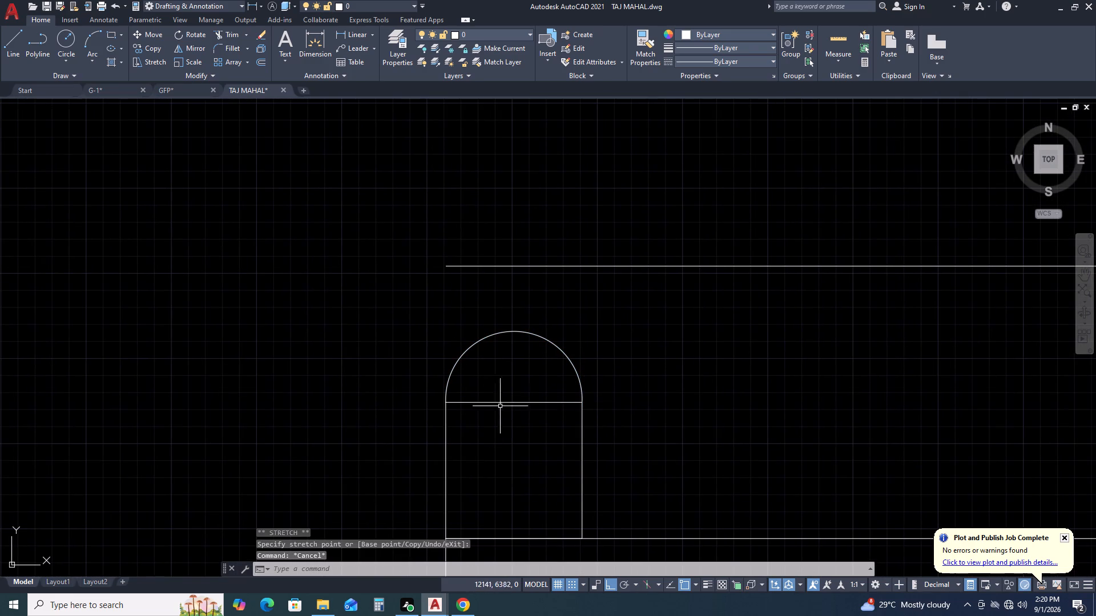
Trim away the square's top edge beneath the arch.
{"action": "left_click", "coordinate": [511, 393]}
{"action": "left_click", "coordinate": [495, 423]}
{"action": "key", "text": "Escape"}
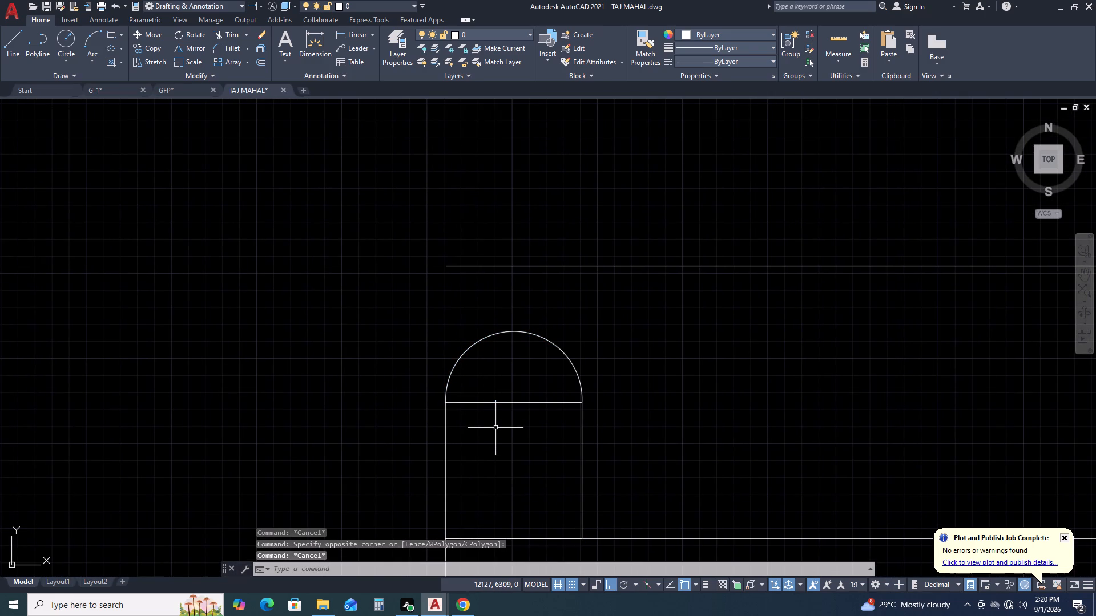
{"action": "key", "text": "r"}
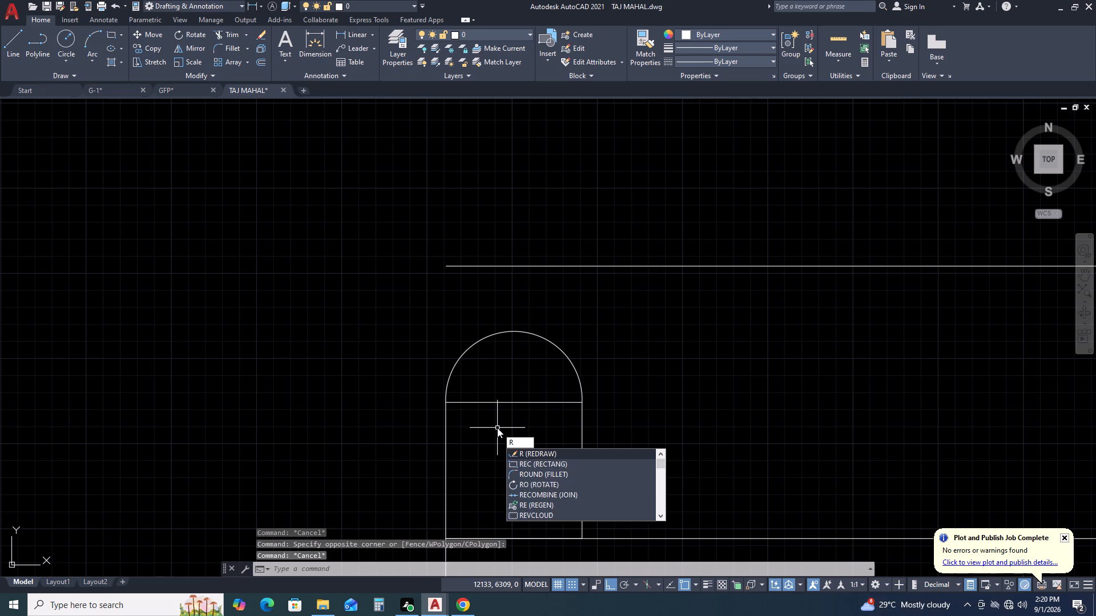
{"action": "key", "text": "Escape"}
{"action": "type", "text": "TR"}
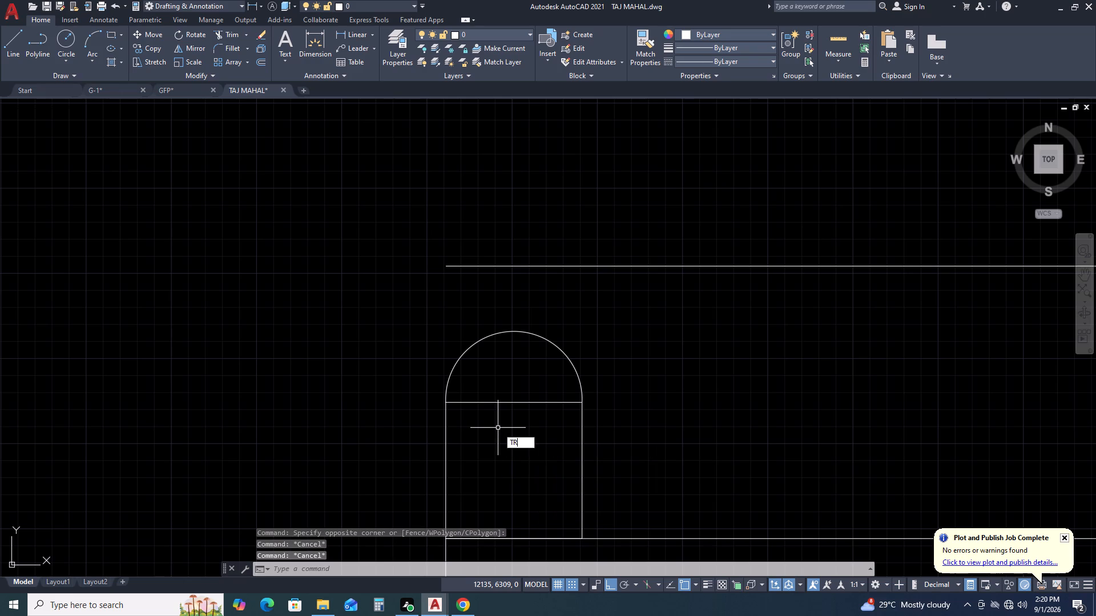
{"action": "key", "text": "space"}
{"action": "left_click", "coordinate": [508, 403]}
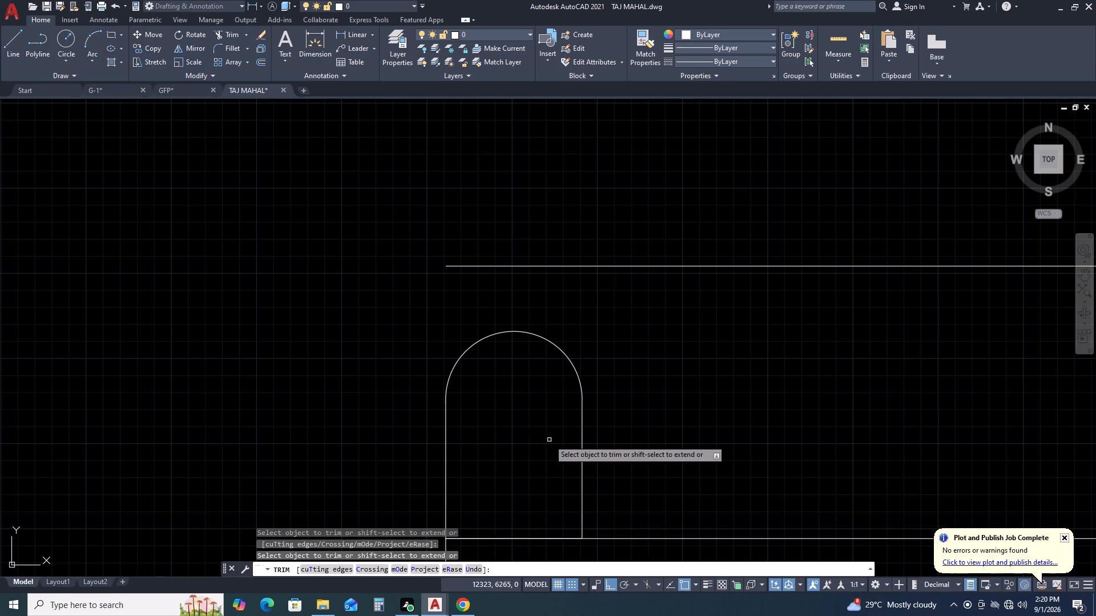
{"action": "key", "text": "Escape"}
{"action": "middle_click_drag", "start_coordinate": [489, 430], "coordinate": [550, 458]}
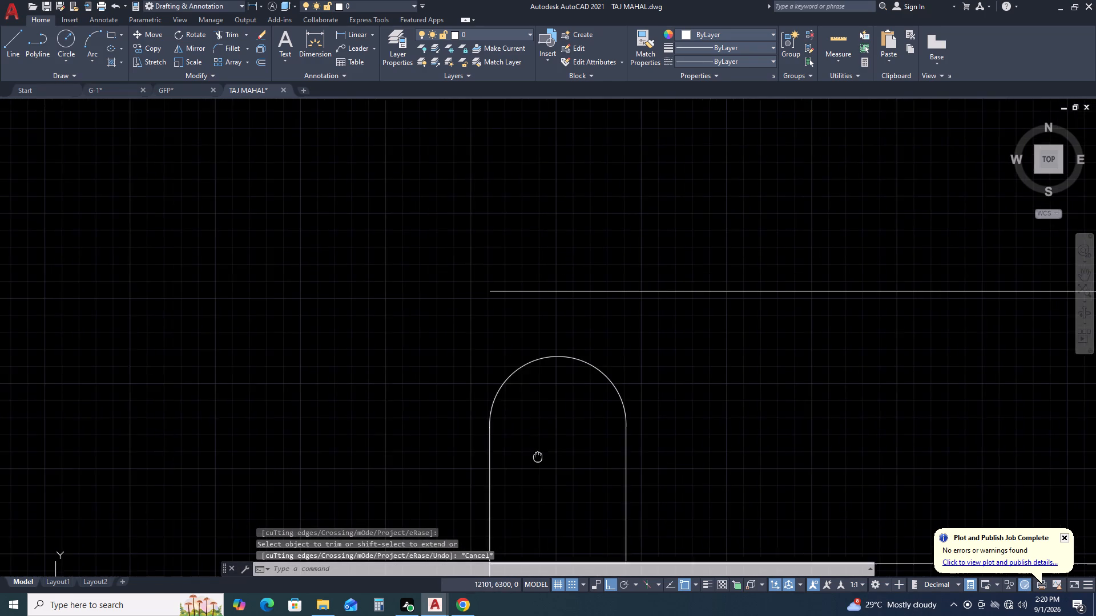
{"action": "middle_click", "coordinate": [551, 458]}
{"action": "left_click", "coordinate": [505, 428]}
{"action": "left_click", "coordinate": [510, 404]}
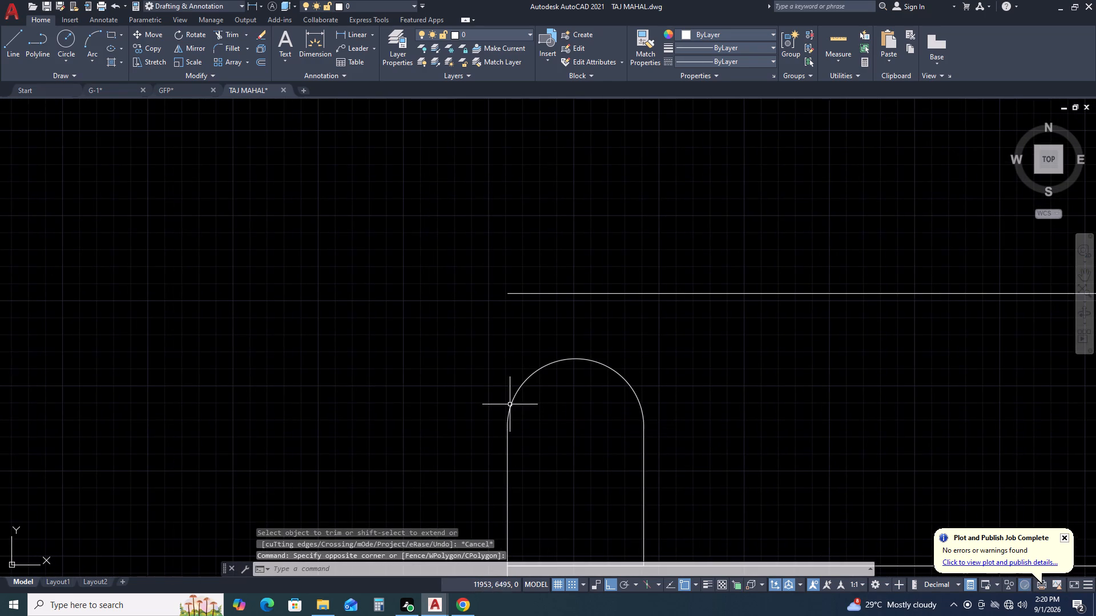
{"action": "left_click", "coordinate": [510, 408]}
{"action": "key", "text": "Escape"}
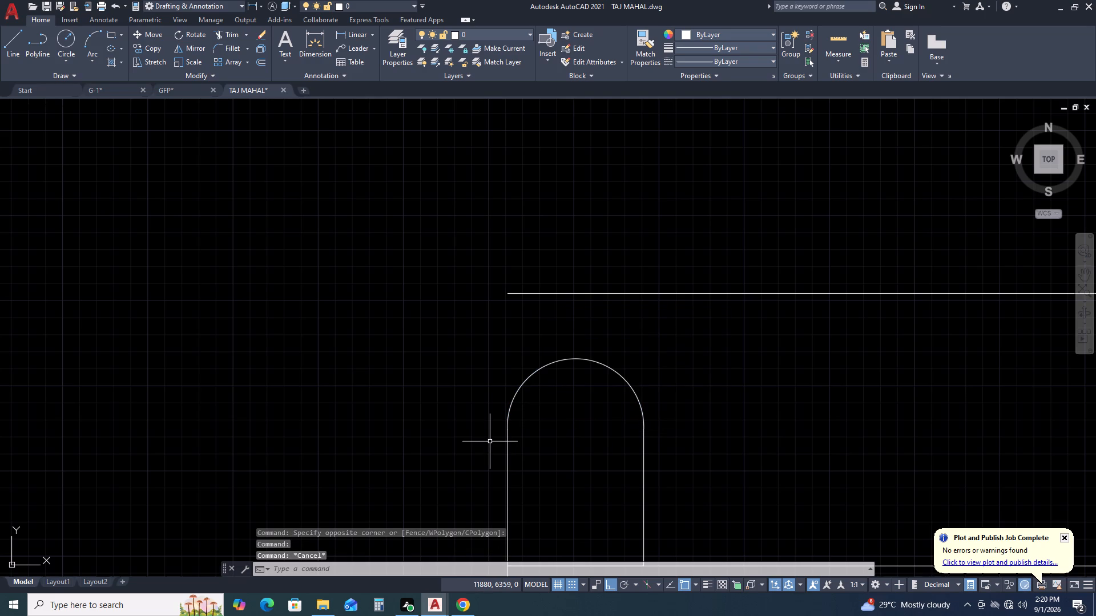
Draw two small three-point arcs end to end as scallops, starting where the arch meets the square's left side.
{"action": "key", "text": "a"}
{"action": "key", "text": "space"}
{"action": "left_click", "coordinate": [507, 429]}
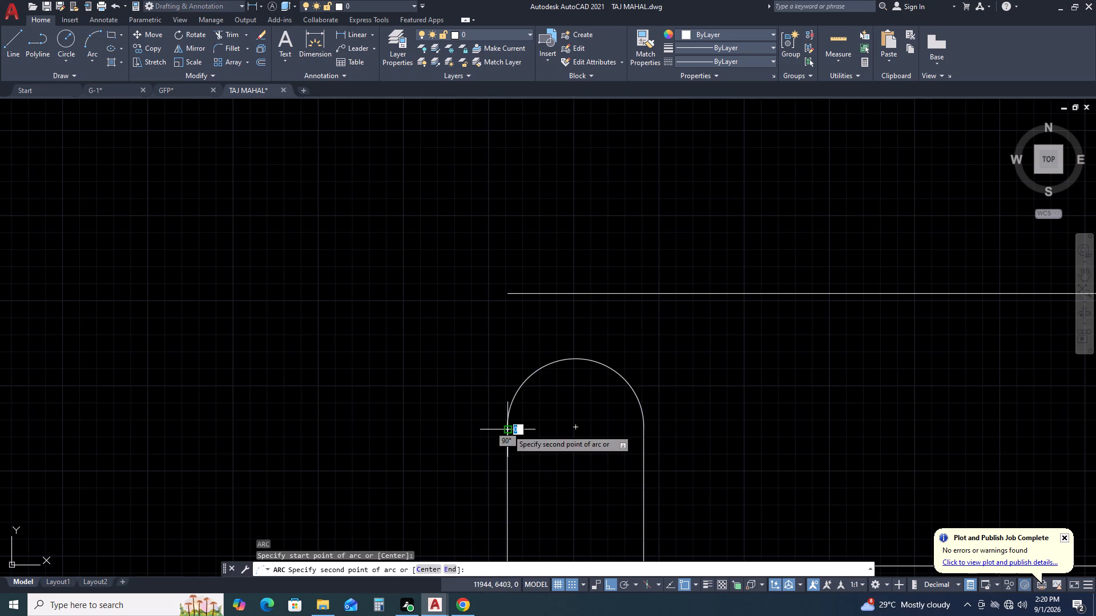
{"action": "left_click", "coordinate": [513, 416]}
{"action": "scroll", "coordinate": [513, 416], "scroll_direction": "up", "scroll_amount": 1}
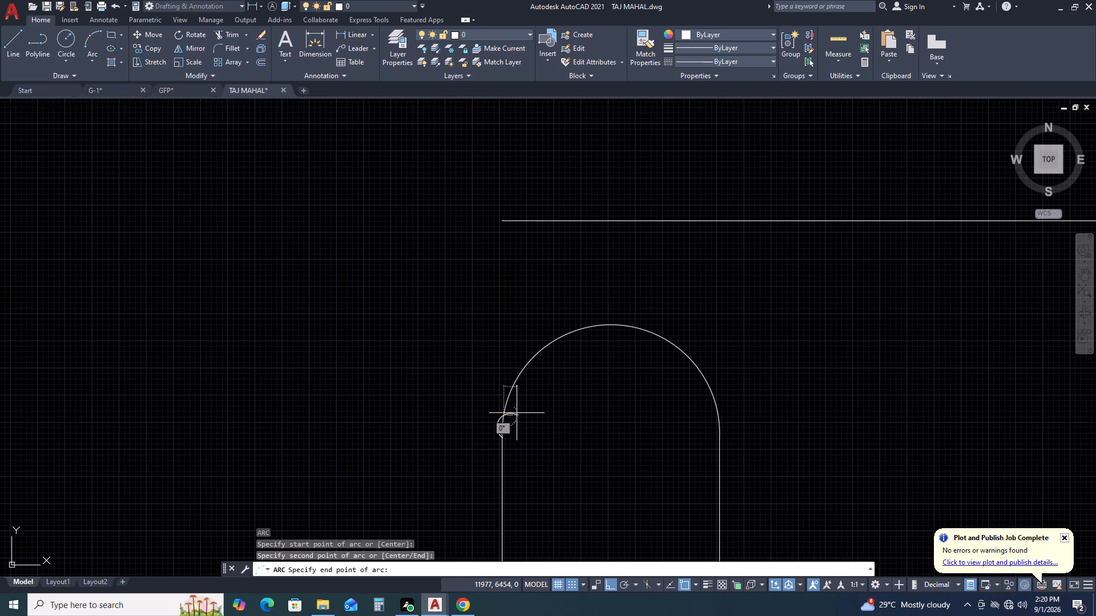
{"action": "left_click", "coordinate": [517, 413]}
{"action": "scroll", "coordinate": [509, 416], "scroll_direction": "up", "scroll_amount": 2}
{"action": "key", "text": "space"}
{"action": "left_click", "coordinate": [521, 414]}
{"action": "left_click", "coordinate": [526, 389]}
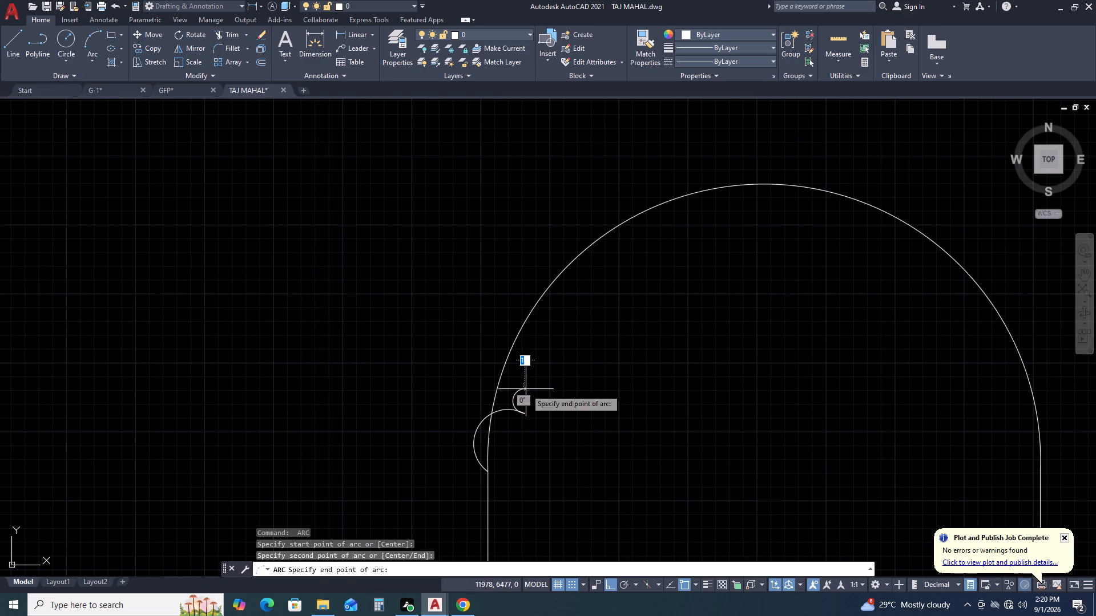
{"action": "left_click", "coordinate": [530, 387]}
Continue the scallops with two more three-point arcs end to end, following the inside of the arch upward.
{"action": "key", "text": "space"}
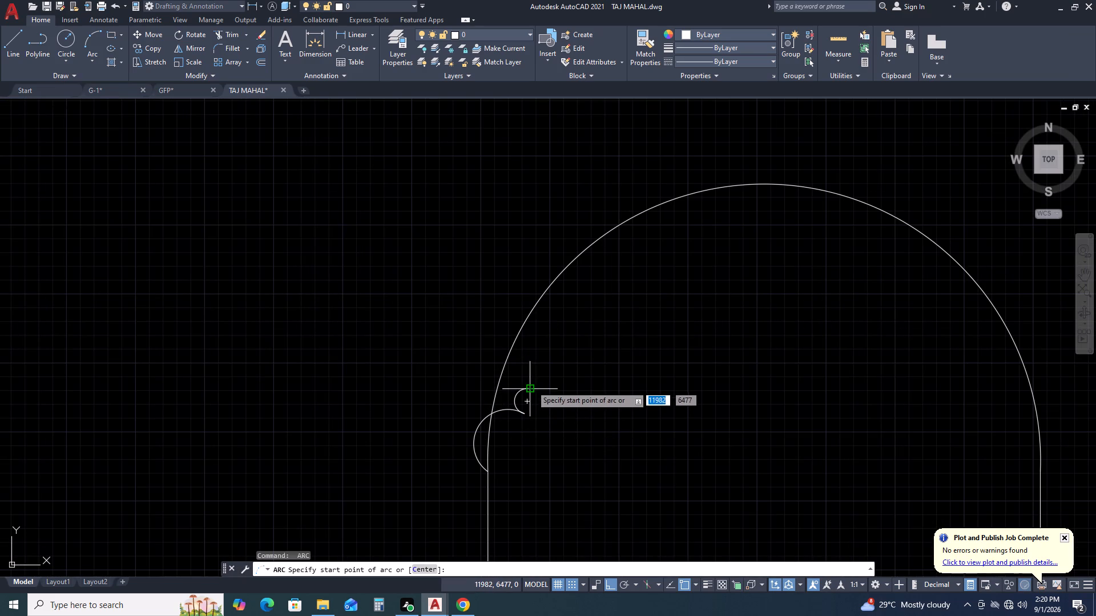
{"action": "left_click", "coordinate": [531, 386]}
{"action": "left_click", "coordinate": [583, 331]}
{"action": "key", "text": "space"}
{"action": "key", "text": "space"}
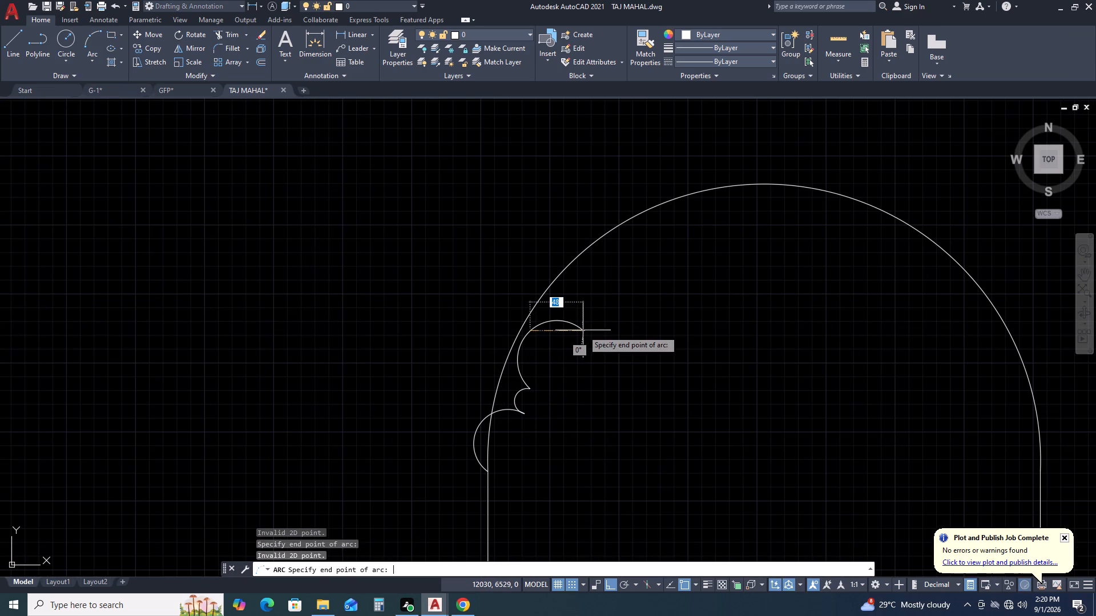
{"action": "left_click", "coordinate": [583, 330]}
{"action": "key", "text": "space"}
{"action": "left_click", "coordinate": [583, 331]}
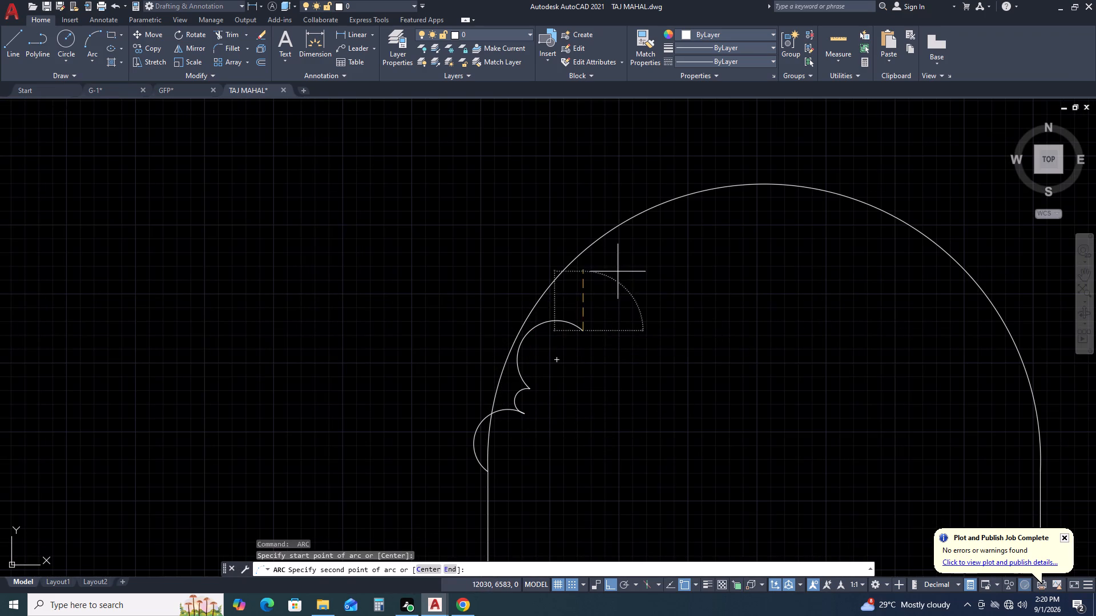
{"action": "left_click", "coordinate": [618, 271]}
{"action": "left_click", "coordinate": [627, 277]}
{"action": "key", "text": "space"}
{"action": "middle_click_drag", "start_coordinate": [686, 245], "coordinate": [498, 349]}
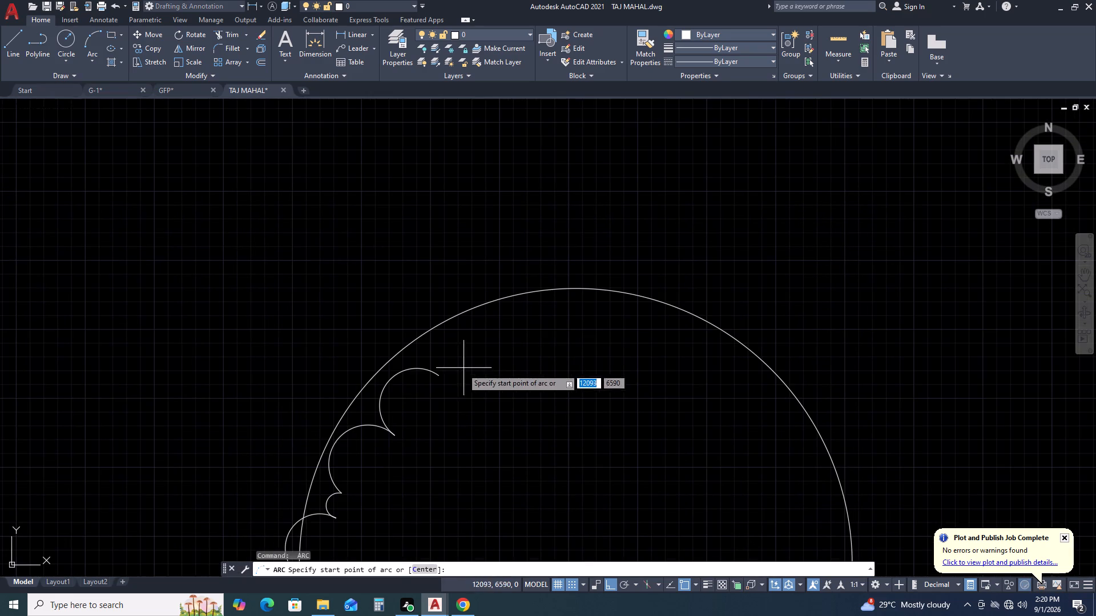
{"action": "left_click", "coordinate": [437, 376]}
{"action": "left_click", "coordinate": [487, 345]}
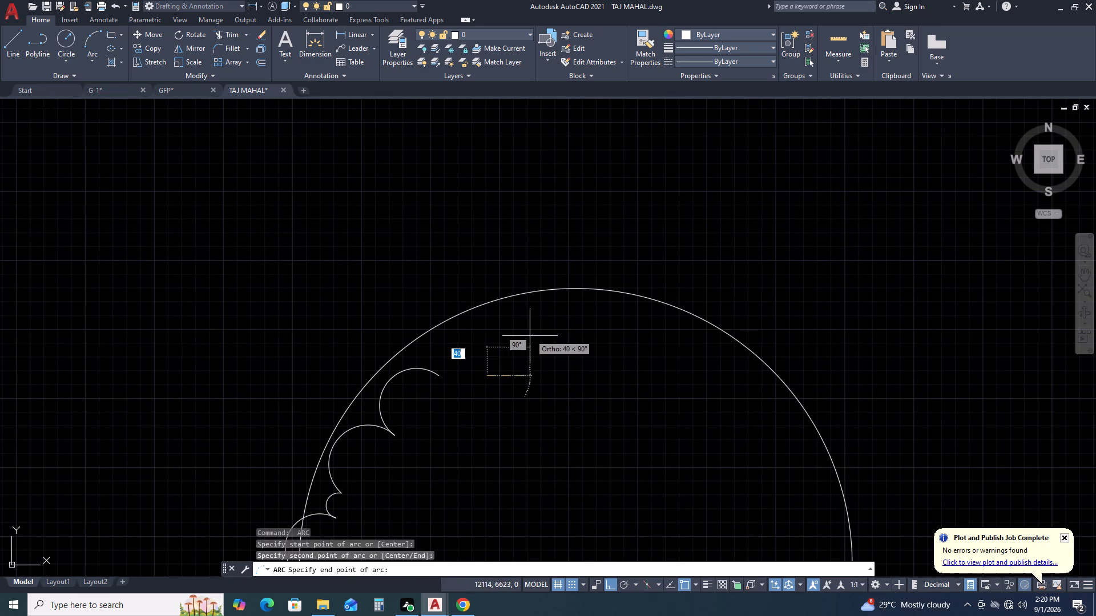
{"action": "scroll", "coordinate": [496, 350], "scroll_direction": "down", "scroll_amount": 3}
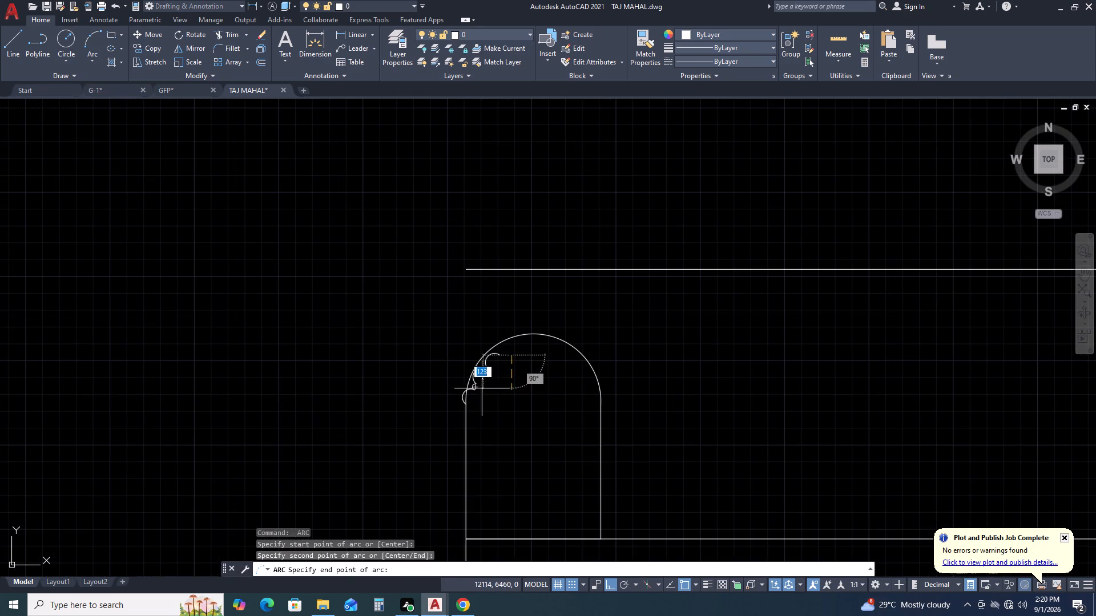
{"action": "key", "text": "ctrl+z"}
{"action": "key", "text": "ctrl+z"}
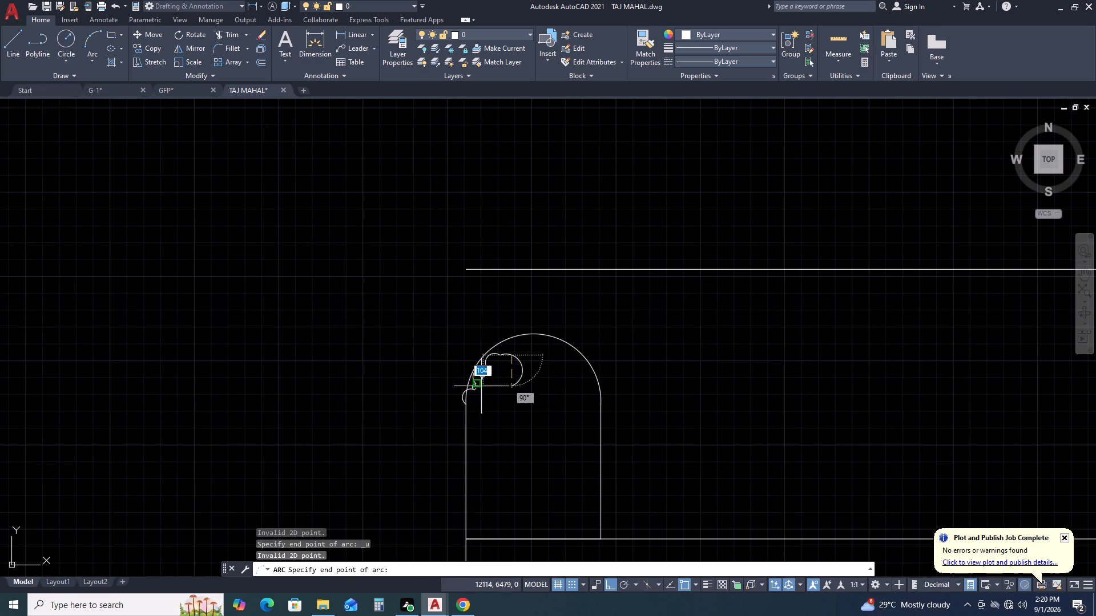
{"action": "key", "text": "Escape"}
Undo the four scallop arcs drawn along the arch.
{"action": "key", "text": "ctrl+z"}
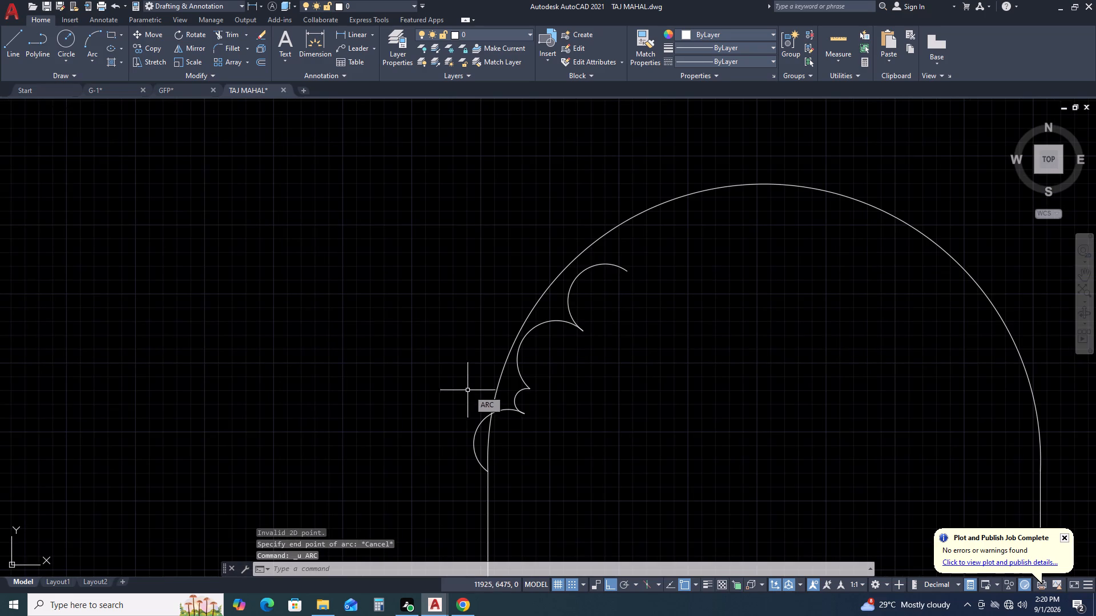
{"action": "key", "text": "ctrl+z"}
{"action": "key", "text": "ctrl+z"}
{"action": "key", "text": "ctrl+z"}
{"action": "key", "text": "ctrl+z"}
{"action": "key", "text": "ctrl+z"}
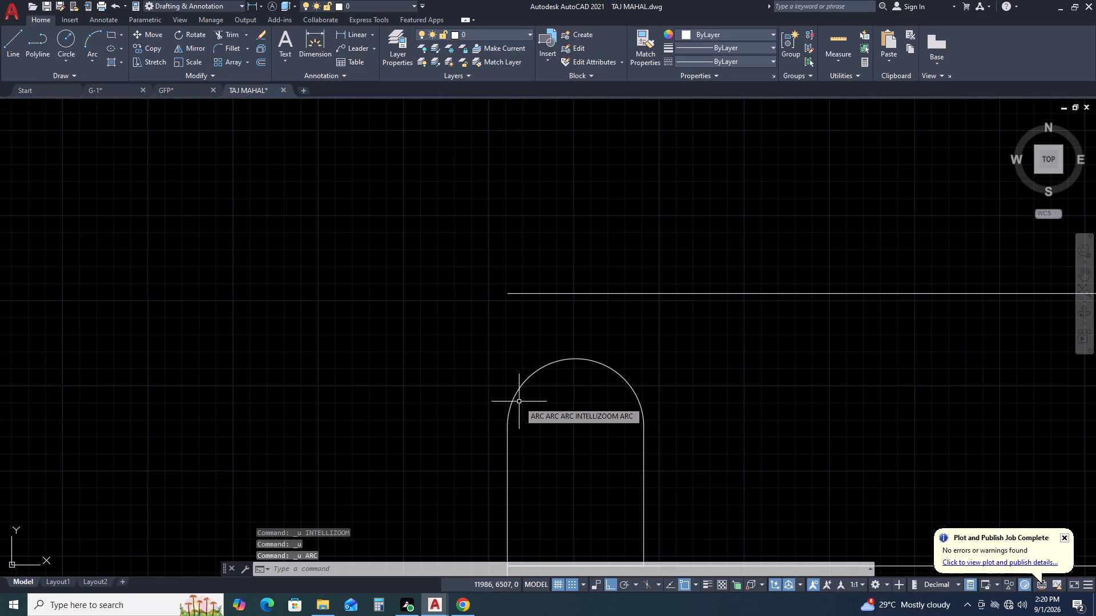
Start a polyline at the arch's left springing point and draw five connected arcs as scallops up the arch's inner left side.
{"action": "type", "text": "PL"}
{"action": "key", "text": "space"}
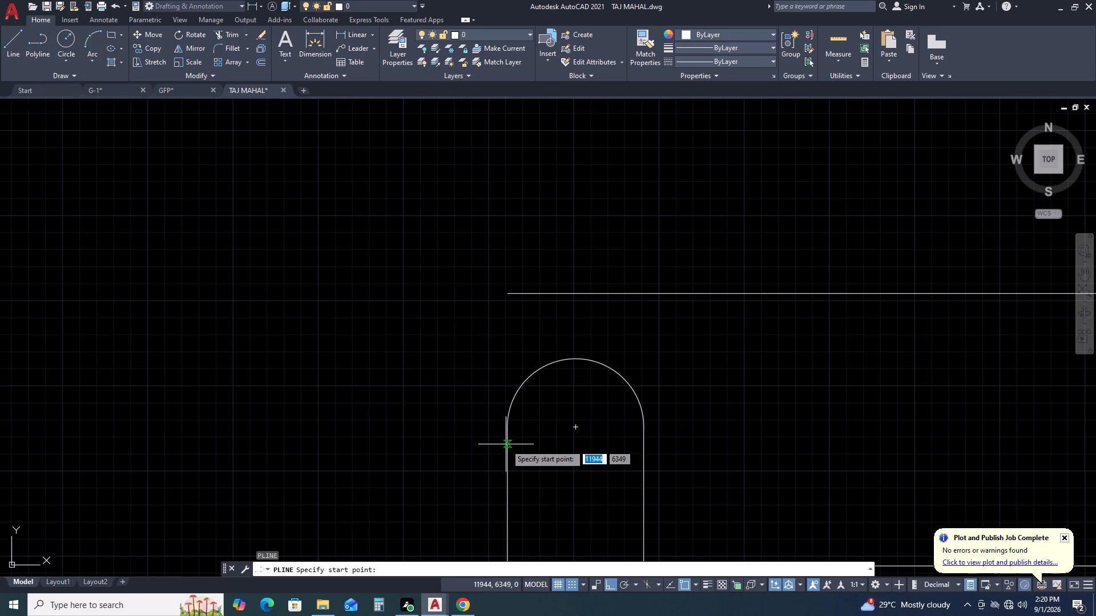
{"action": "left_click", "coordinate": [506, 431]}
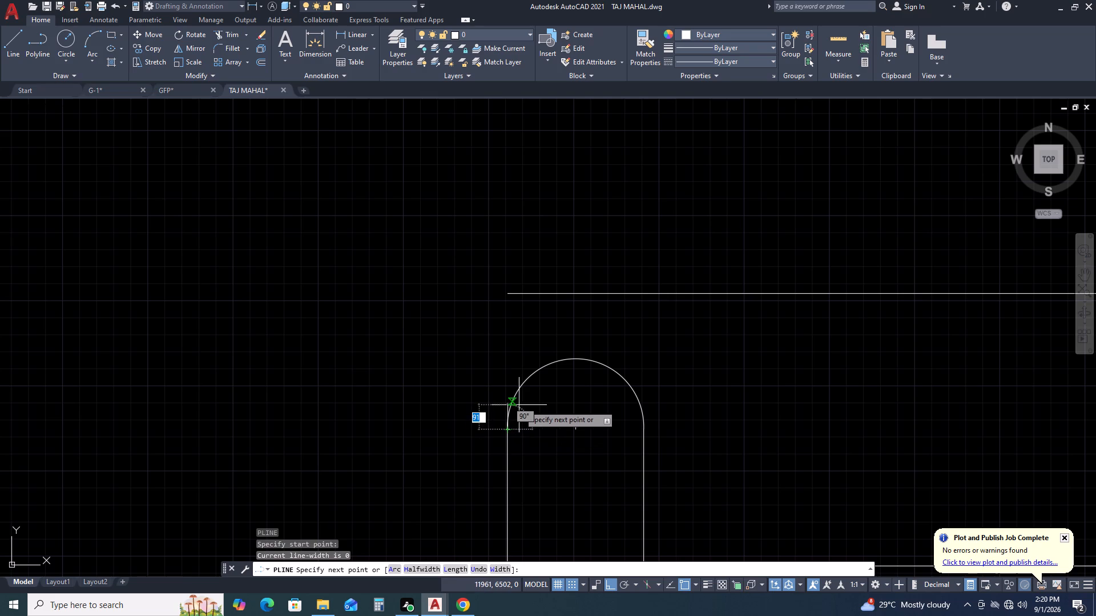
{"action": "key", "text": "F8"}
{"action": "scroll", "coordinate": [517, 411], "scroll_direction": "up", "scroll_amount": 1}
{"action": "middle_click_drag", "start_coordinate": [526, 404], "coordinate": [501, 462]}
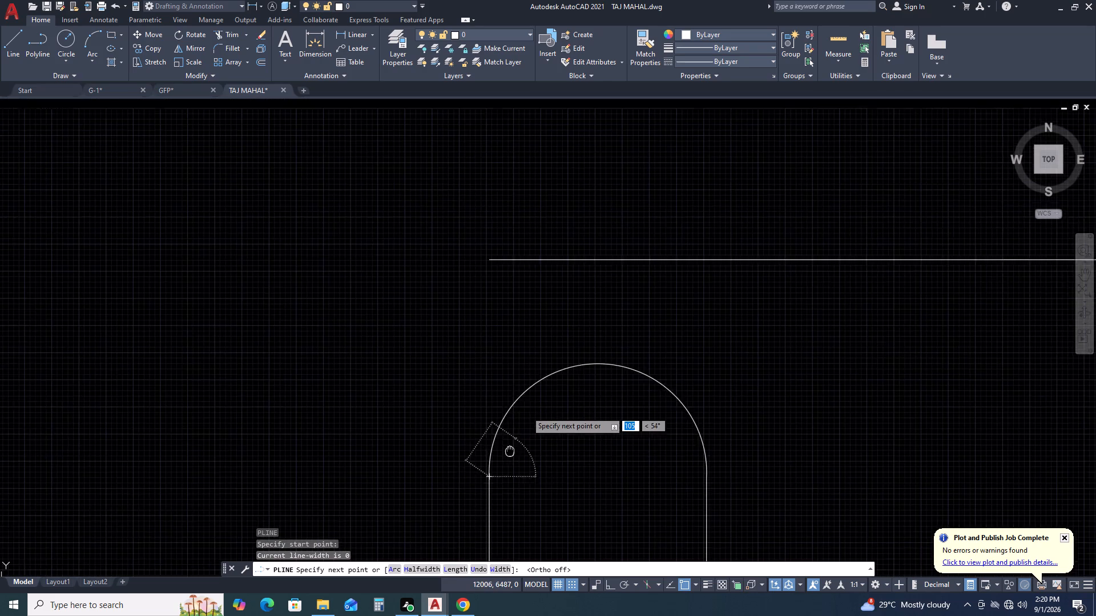
{"action": "middle_click_drag", "start_coordinate": [501, 462], "coordinate": [492, 468]}
{"action": "type", "text": "A"}
{"action": "key", "text": "space"}
{"action": "scroll", "coordinate": [477, 476], "scroll_direction": "up", "scroll_amount": 1}
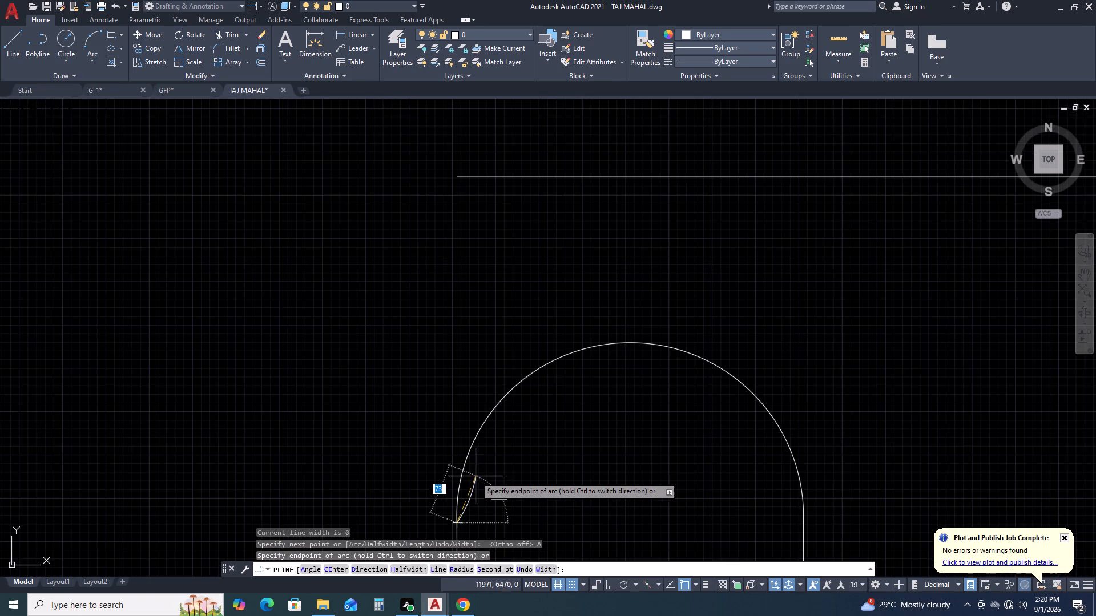
{"action": "scroll", "coordinate": [478, 472], "scroll_direction": "down", "scroll_amount": 1}
{"action": "scroll", "coordinate": [469, 484], "scroll_direction": "up", "scroll_amount": 2}
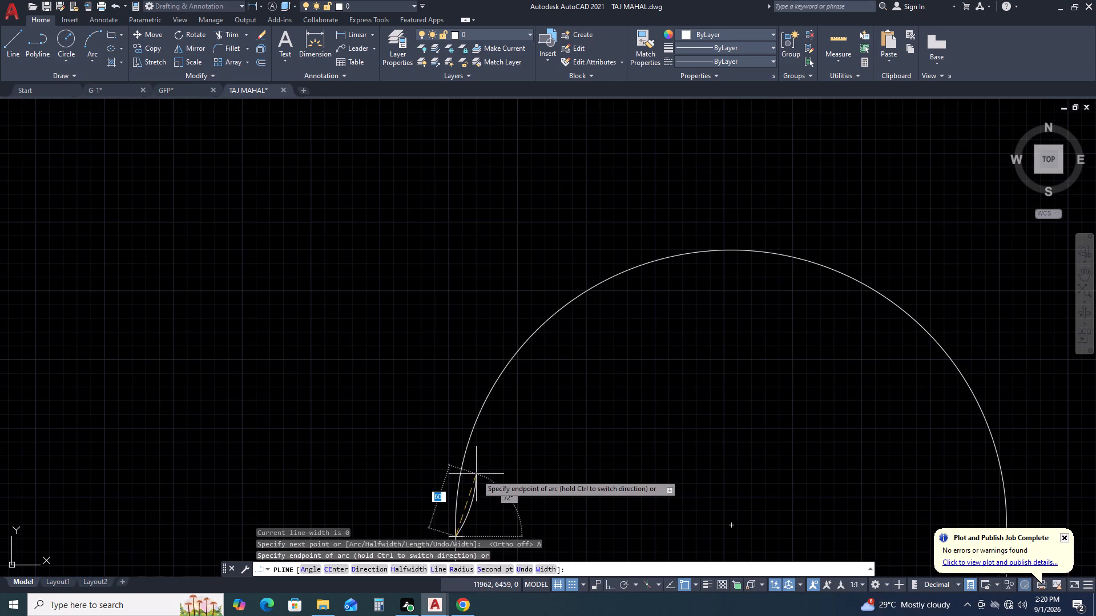
{"action": "scroll", "coordinate": [490, 472], "scroll_direction": "down", "scroll_amount": 1}
{"action": "scroll", "coordinate": [486, 477], "scroll_direction": "up", "scroll_amount": 1}
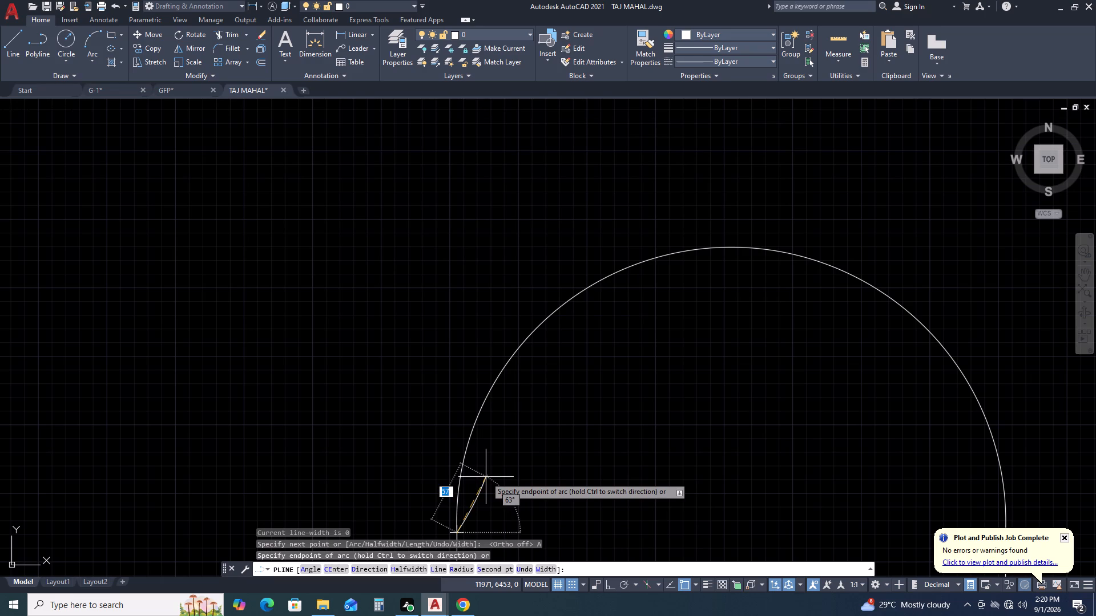
{"action": "middle_click_drag", "start_coordinate": [454, 477], "coordinate": [450, 314]}
{"action": "middle_click", "coordinate": [450, 312]}
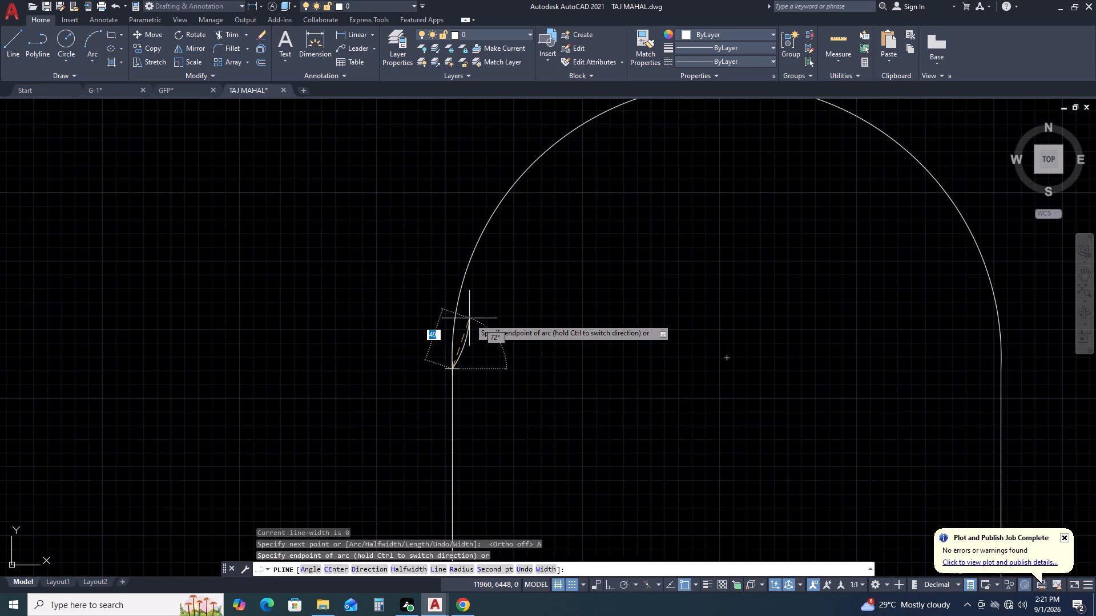
{"action": "left_click", "coordinate": [469, 318]}
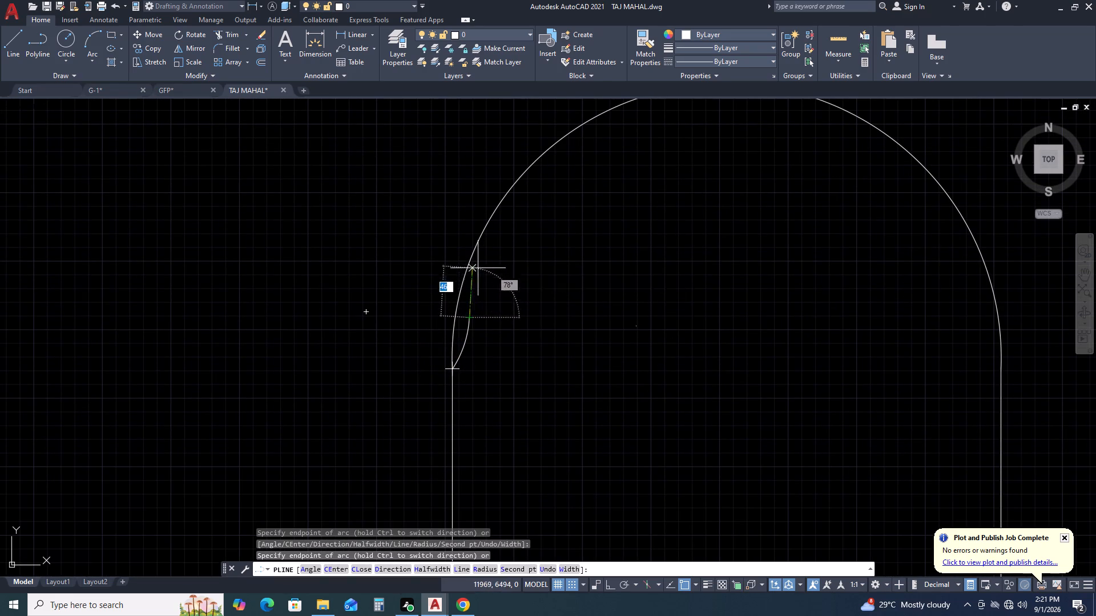
{"action": "left_click", "coordinate": [487, 286]}
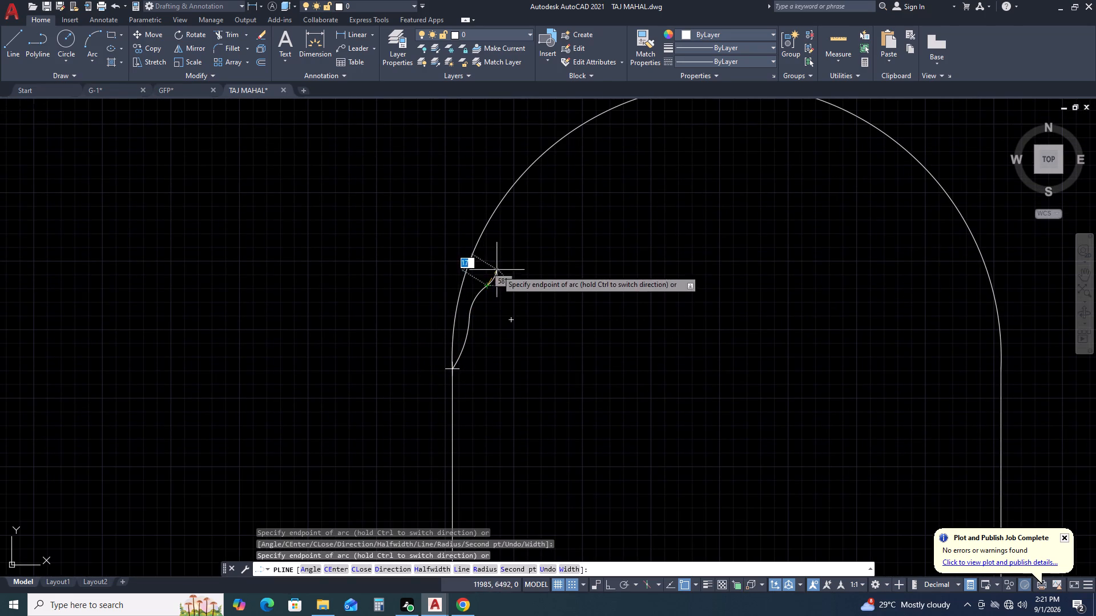
{"action": "left_click", "coordinate": [502, 251]}
{"action": "left_click", "coordinate": [546, 206]}
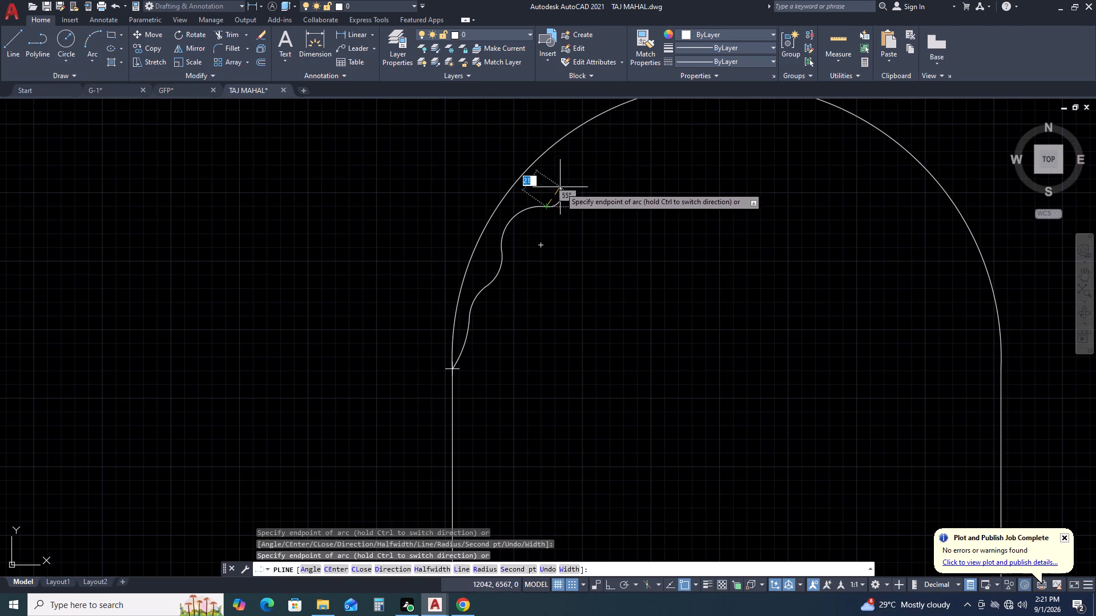
{"action": "left_click", "coordinate": [571, 164]}
Continue the polyline arcs onto the arch and around a rounded bulb rising above its crown, returning to the arch's right side.
{"action": "middle_click_drag", "start_coordinate": [613, 190], "coordinate": [469, 428]}
{"action": "middle_click_drag", "start_coordinate": [581, 271], "coordinate": [495, 386]}
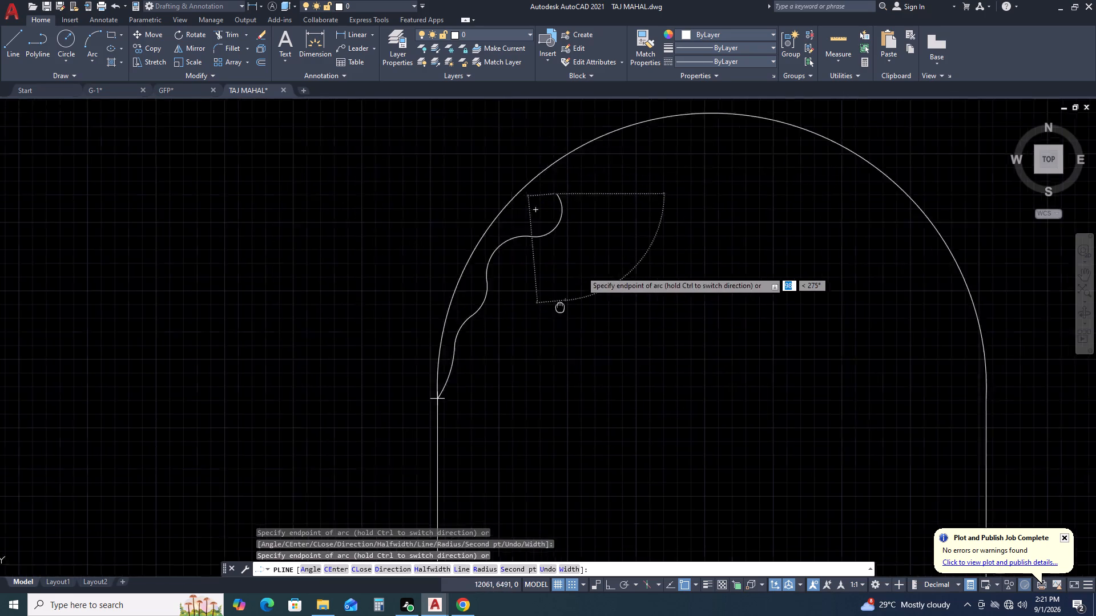
{"action": "middle_click_drag", "start_coordinate": [495, 386], "coordinate": [263, 573]}
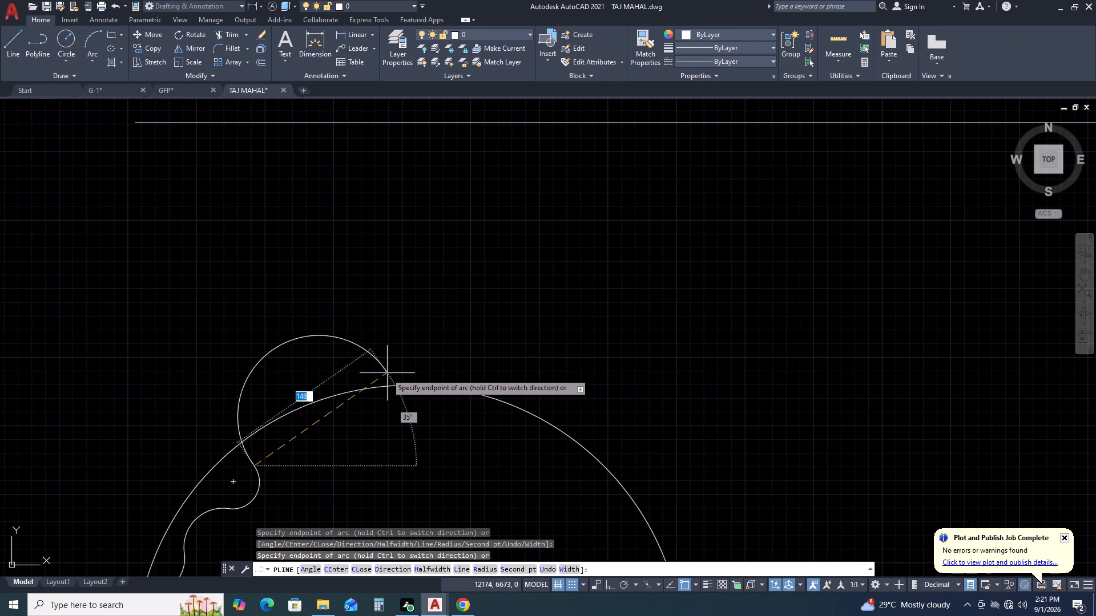
{"action": "scroll", "coordinate": [386, 371], "scroll_direction": "down", "scroll_amount": 2}
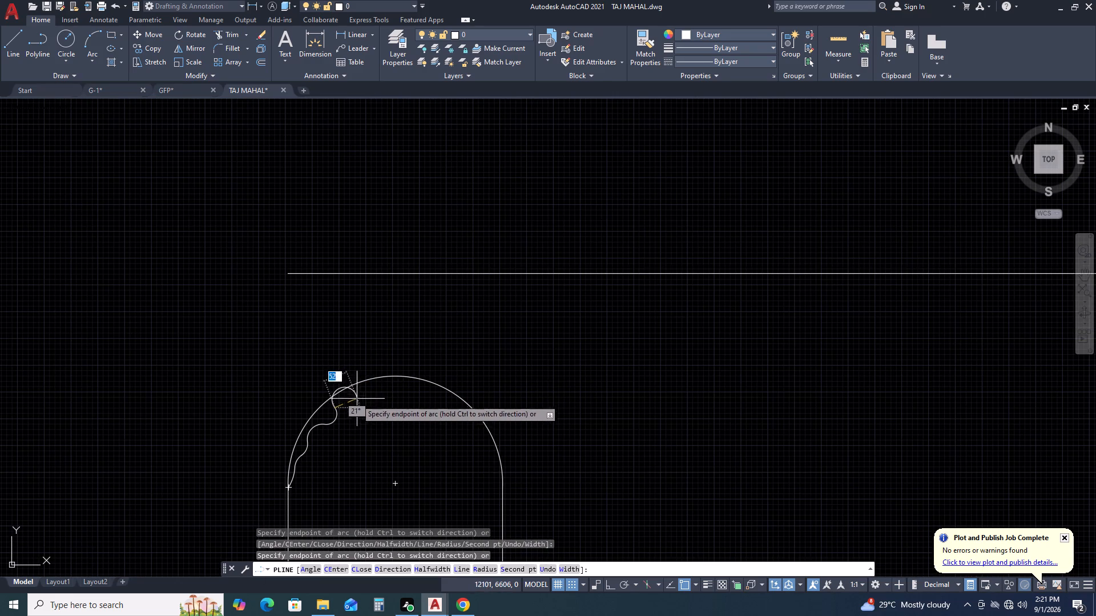
{"action": "middle_click_drag", "start_coordinate": [364, 392], "coordinate": [378, 332]}
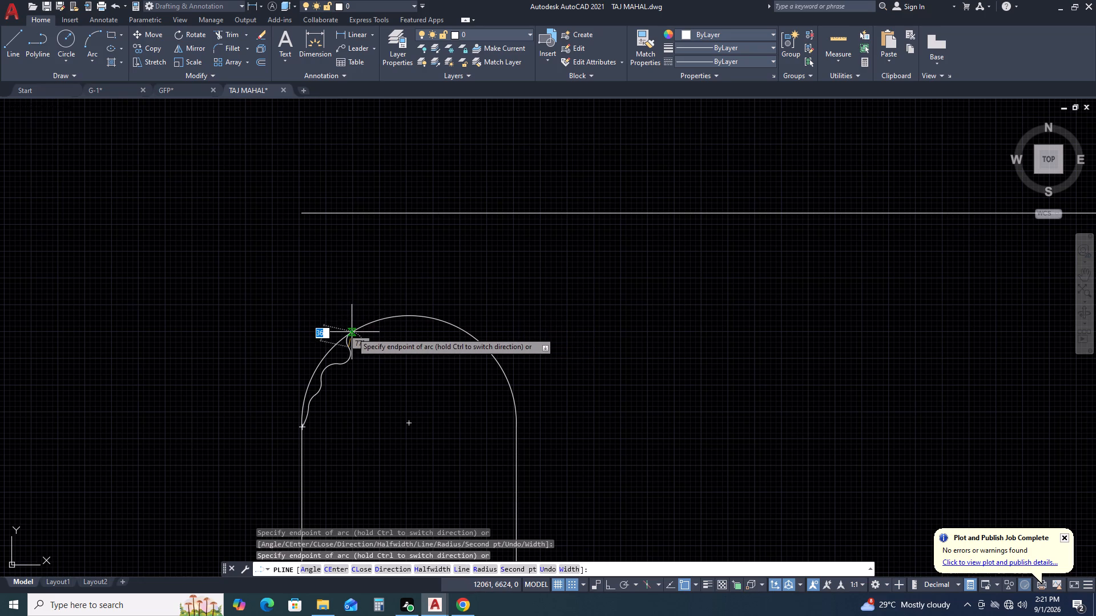
{"action": "left_click", "coordinate": [352, 333]}
{"action": "left_click", "coordinate": [385, 320]}
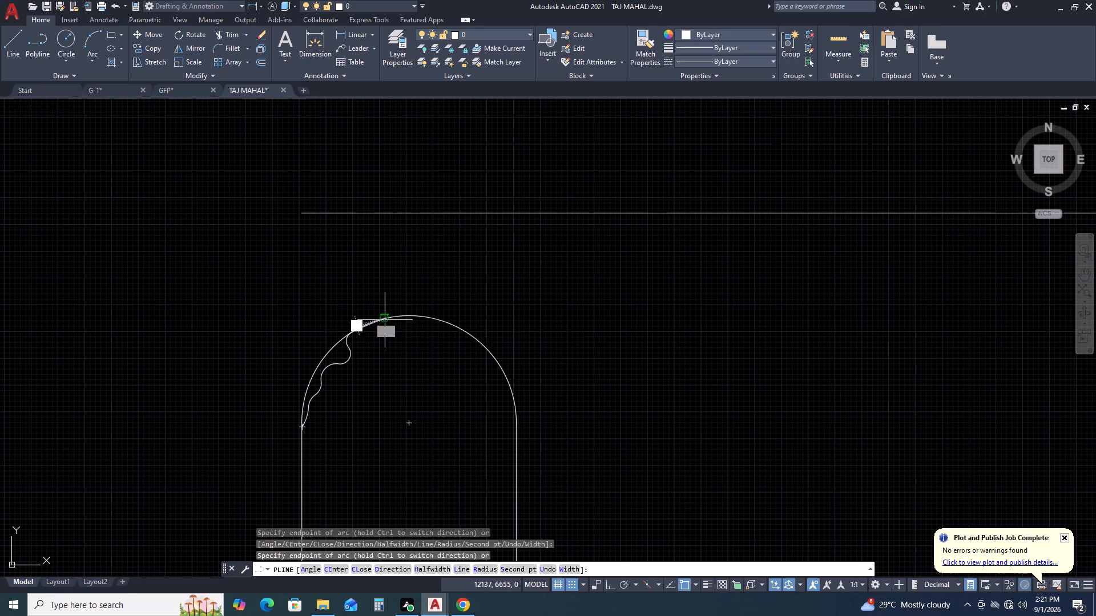
{"action": "left_click", "coordinate": [400, 289]}
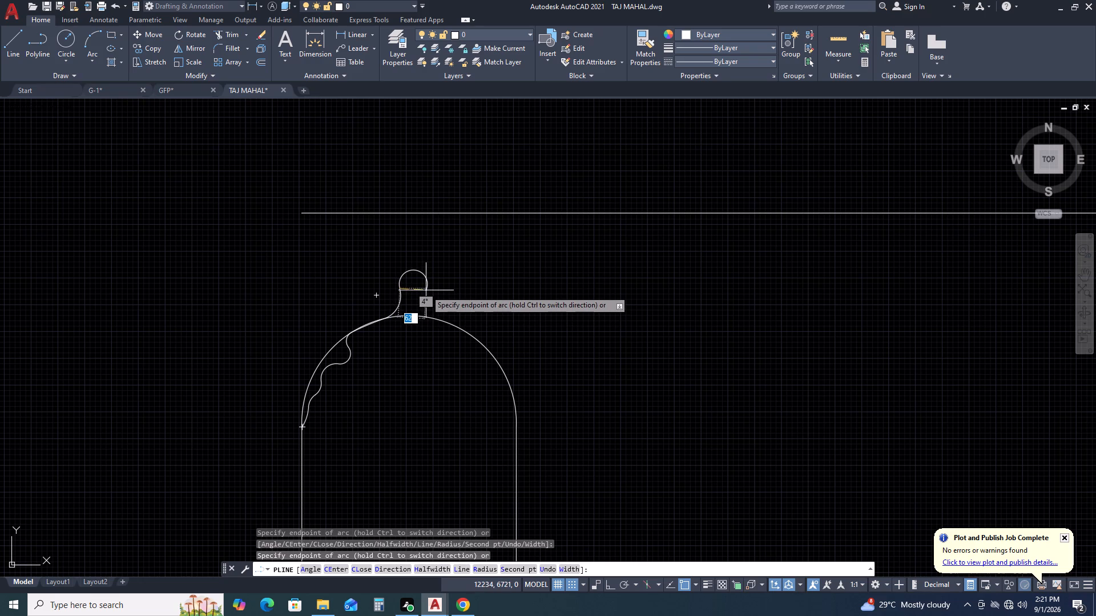
{"action": "left_click", "coordinate": [424, 290]}
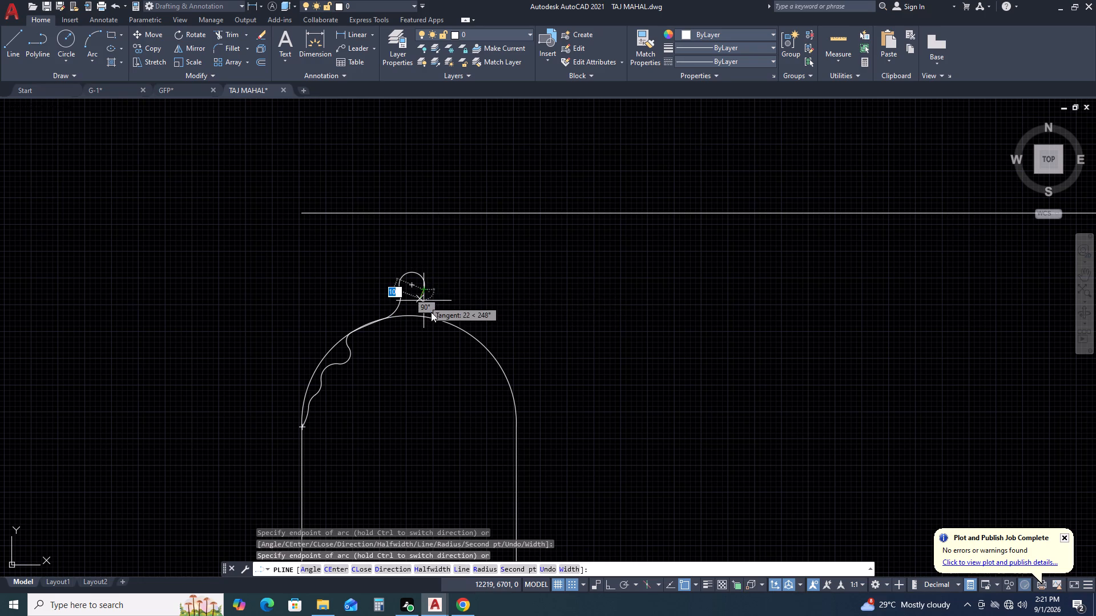
{"action": "left_click", "coordinate": [441, 321]}
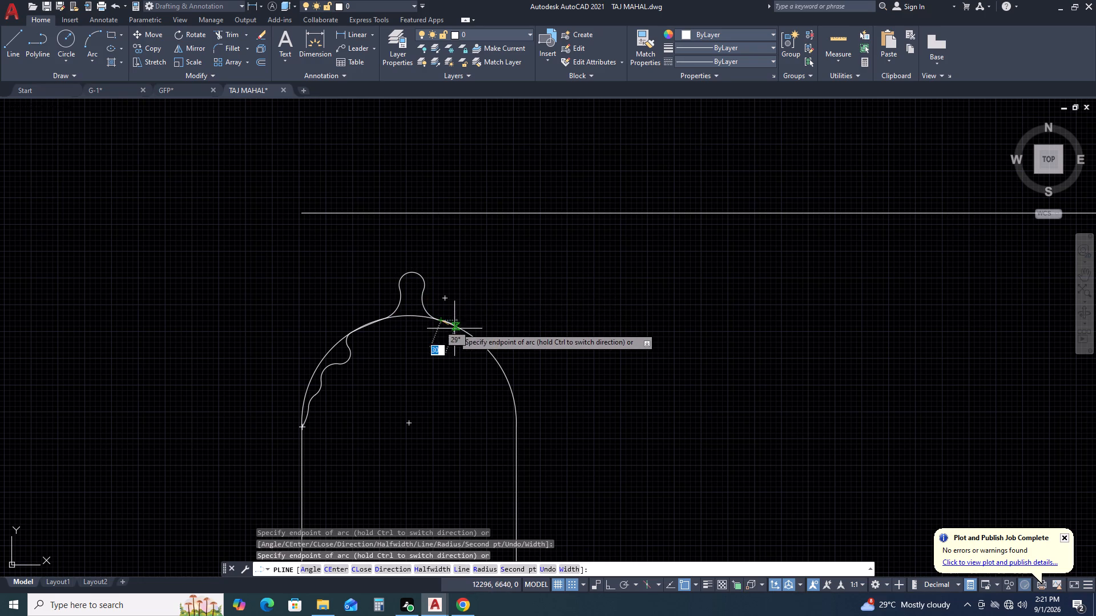
Continue the polyline with five arcs as scallops down the arch's right side and finish it at the right springing point.
{"action": "left_click", "coordinate": [461, 343]}
{"action": "left_click", "coordinate": [478, 356]}
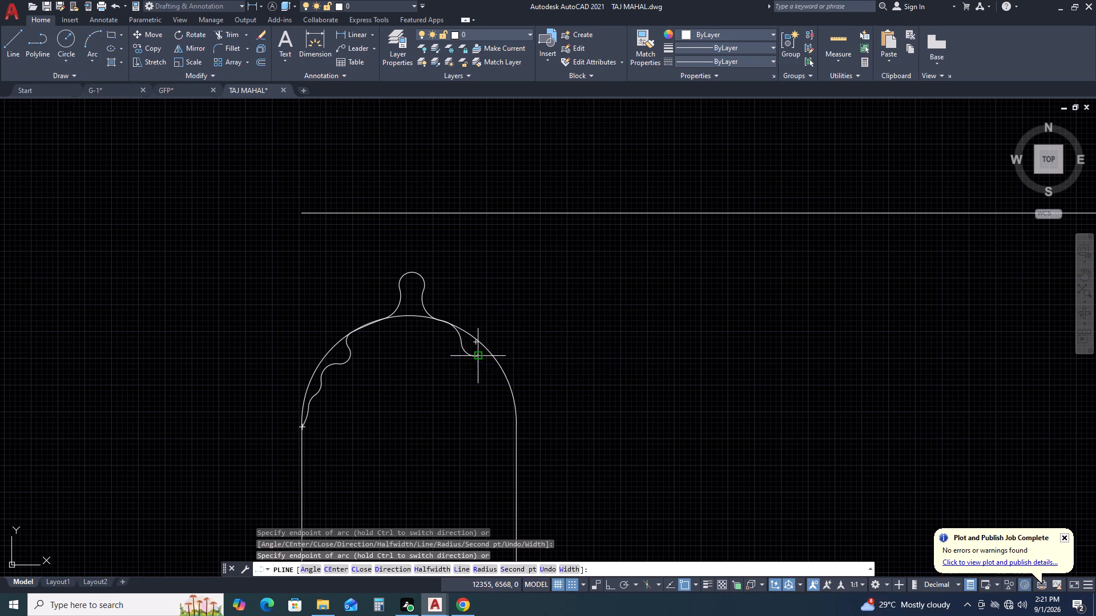
{"action": "left_click", "coordinate": [492, 388]}
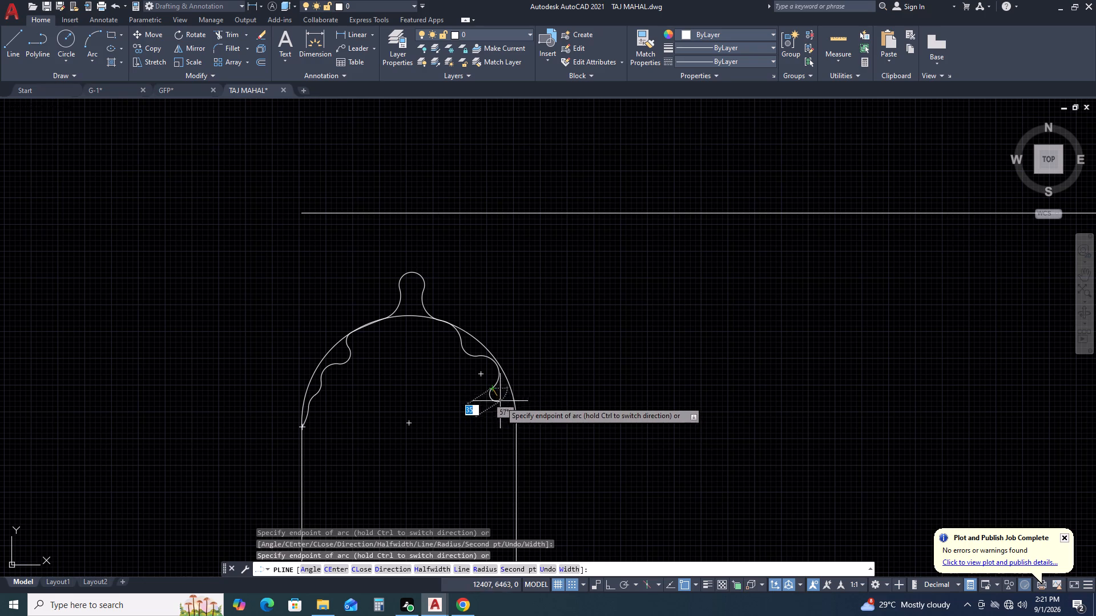
{"action": "left_click", "coordinate": [498, 398]}
{"action": "left_click", "coordinate": [517, 423]}
{"action": "key", "text": "Escape"}
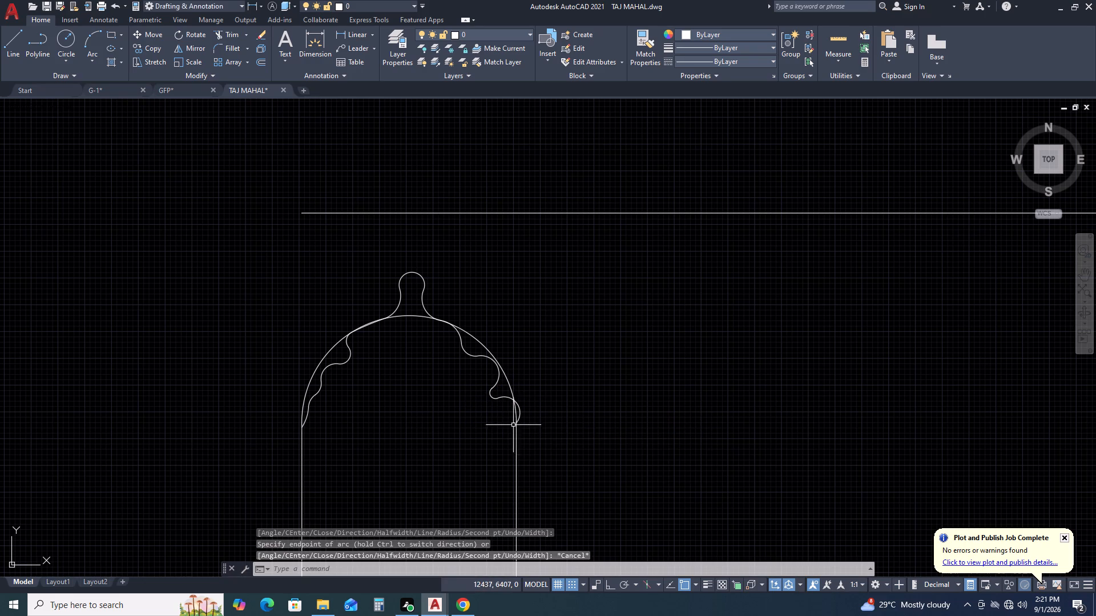
Reshape the scallop polyline's two lowest right-hand arcs, pulling the bottom one inside the arch and flattening the small one above it.
{"action": "middle_click_drag", "start_coordinate": [474, 411], "coordinate": [539, 400]}
{"action": "scroll", "coordinate": [552, 382], "scroll_direction": "up", "scroll_amount": 1}
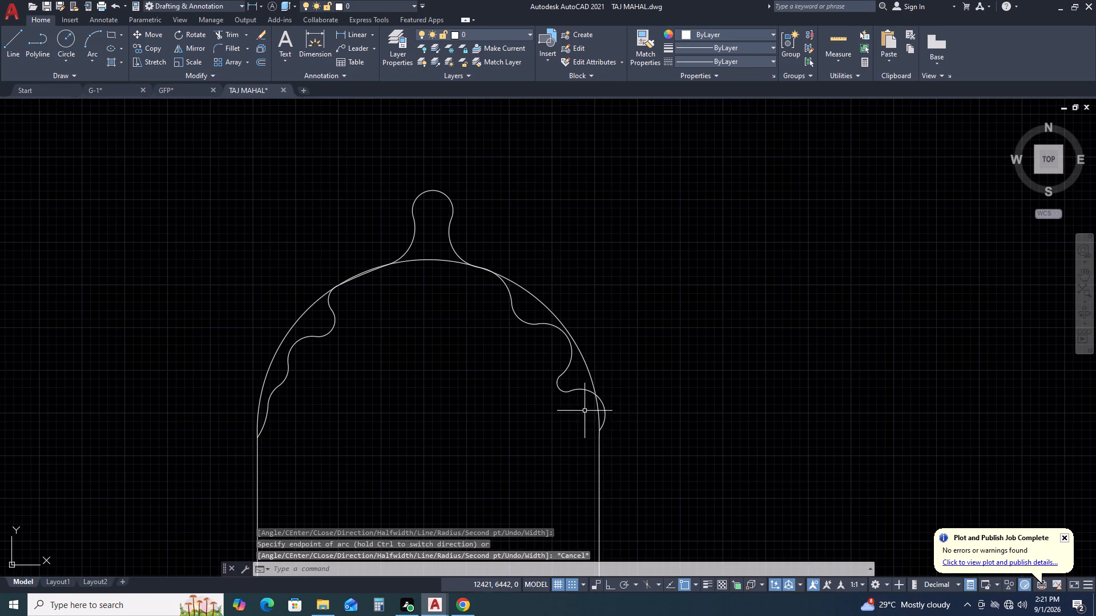
{"action": "left_click", "coordinate": [602, 406]}
{"action": "scroll", "coordinate": [602, 406], "scroll_direction": "up", "scroll_amount": 3}
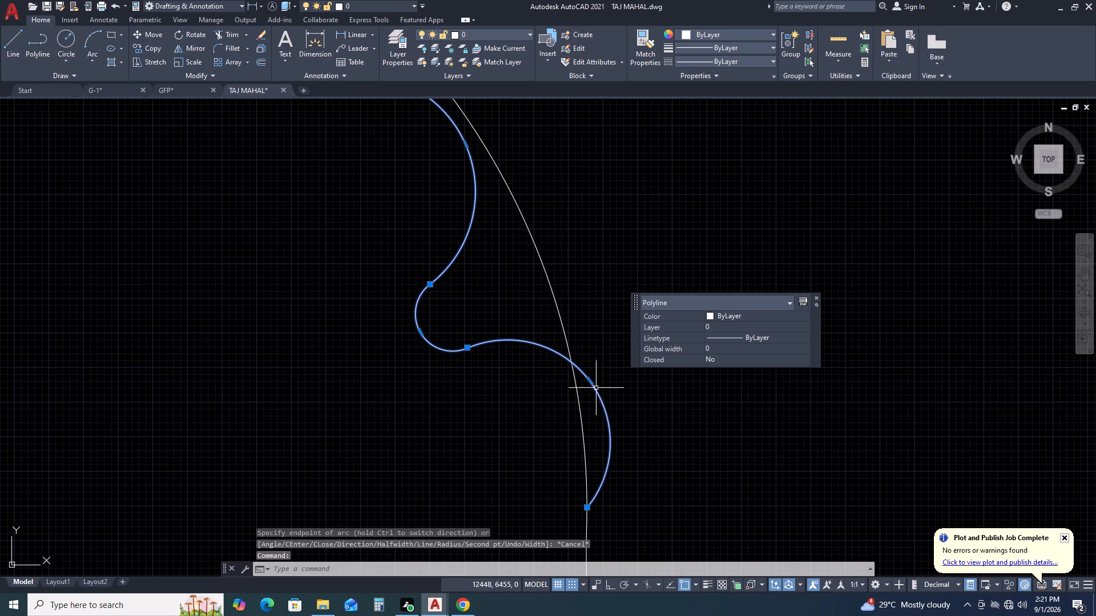
{"action": "left_click", "coordinate": [590, 383]}
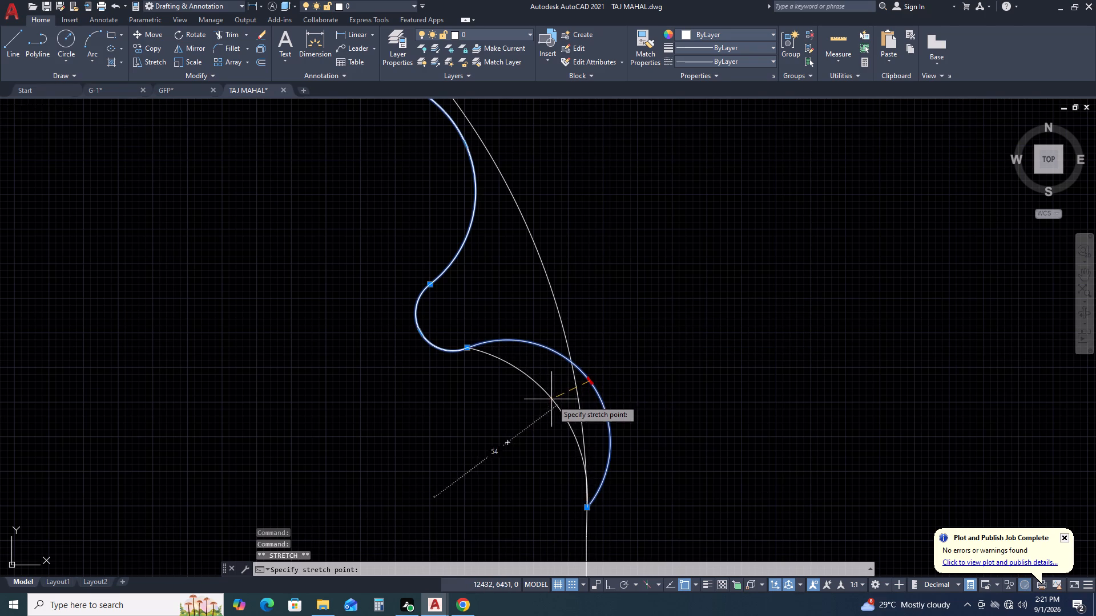
{"action": "left_click", "coordinate": [543, 401]}
{"action": "scroll", "coordinate": [581, 412], "scroll_direction": "down", "scroll_amount": 2}
{"action": "middle_click_drag", "start_coordinate": [598, 427], "coordinate": [642, 477]}
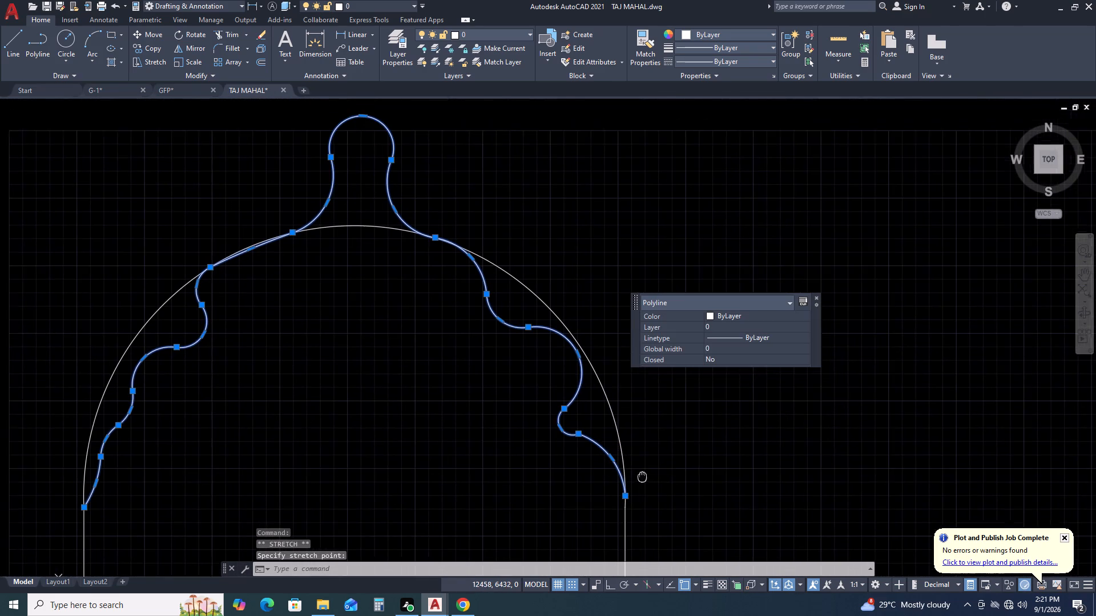
{"action": "scroll", "coordinate": [565, 434], "scroll_direction": "up", "scroll_amount": 2}
{"action": "left_click", "coordinate": [554, 428]}
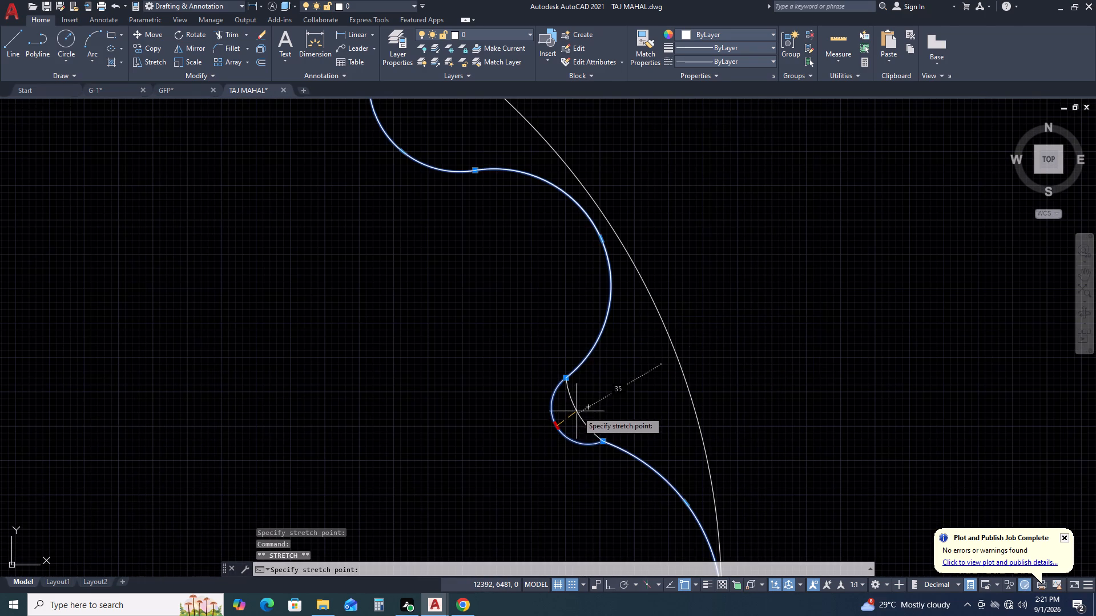
{"action": "left_click", "coordinate": [581, 408]}
Pull the next larger right-hand scallop arc inward away from the arch, and bulge the small arc below it slightly inward.
{"action": "middle_click_drag", "start_coordinate": [521, 388], "coordinate": [558, 471]}
{"action": "middle_click_drag", "start_coordinate": [547, 348], "coordinate": [355, 346]}
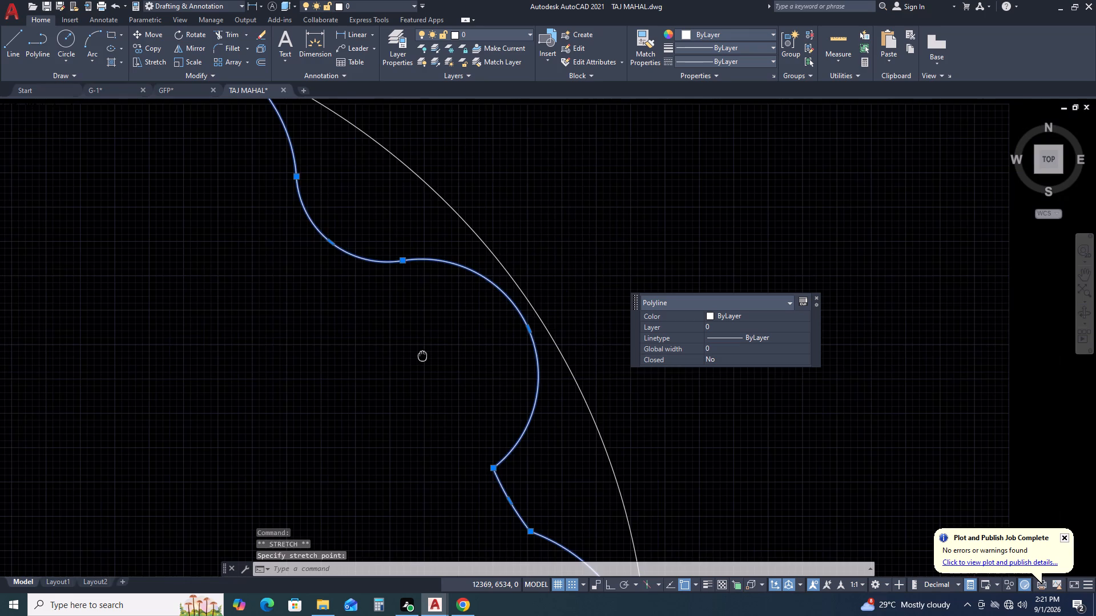
{"action": "left_click", "coordinate": [446, 319]}
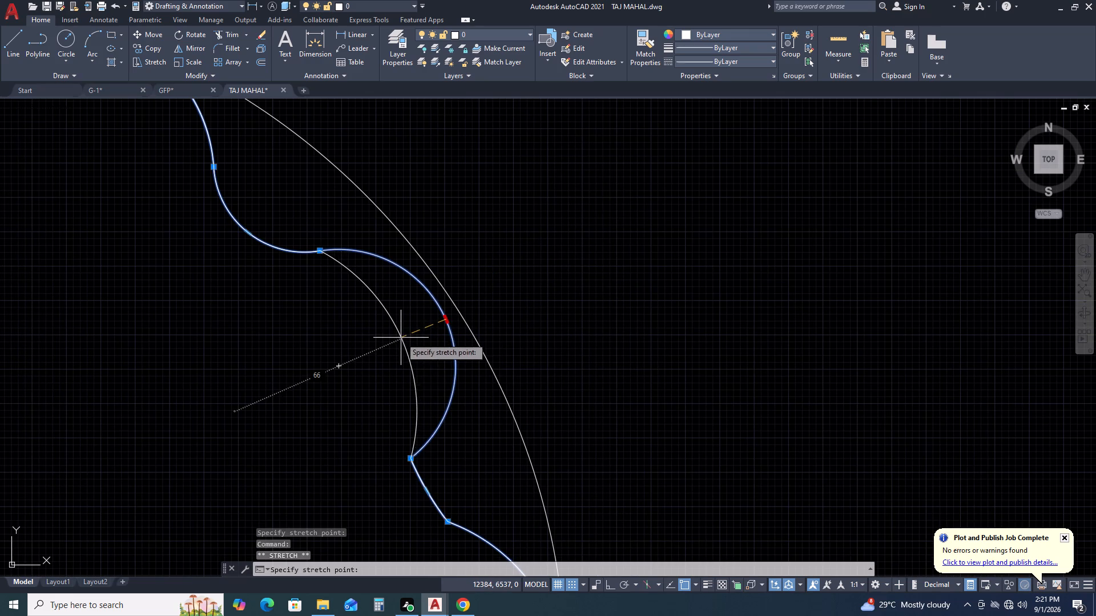
{"action": "left_click", "coordinate": [401, 338]}
{"action": "left_click", "coordinate": [426, 494]}
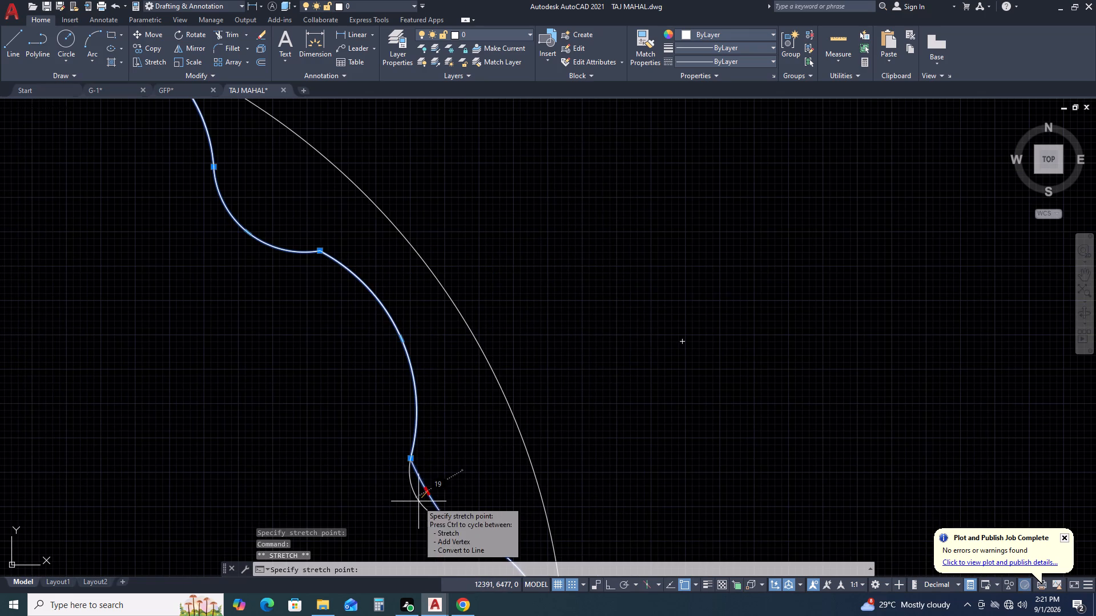
{"action": "left_click", "coordinate": [418, 501]}
Lower the midpoint of the bulb's top arc above the arch crown to make a flatter cap.
{"action": "scroll", "coordinate": [449, 392], "scroll_direction": "down", "scroll_amount": 2}
{"action": "middle_click_drag", "start_coordinate": [506, 367], "coordinate": [557, 344]}
{"action": "middle_click_drag", "start_coordinate": [367, 249], "coordinate": [492, 241]}
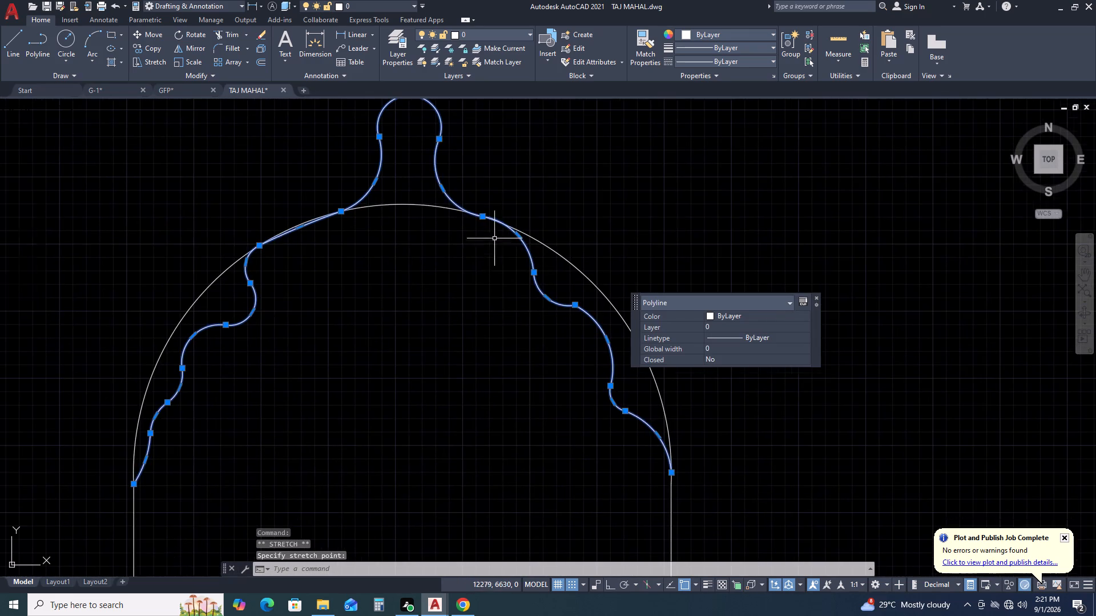
{"action": "middle_click_drag", "start_coordinate": [503, 264], "coordinate": [454, 328]}
{"action": "scroll", "coordinate": [504, 265], "scroll_direction": "down", "scroll_amount": 1}
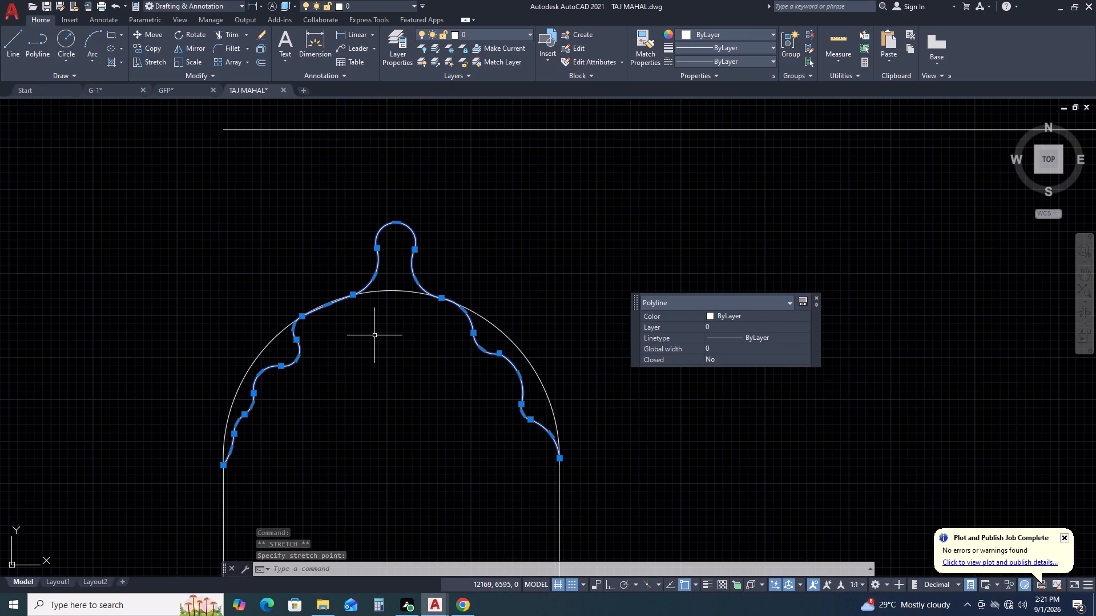
{"action": "left_click", "coordinate": [396, 224]}
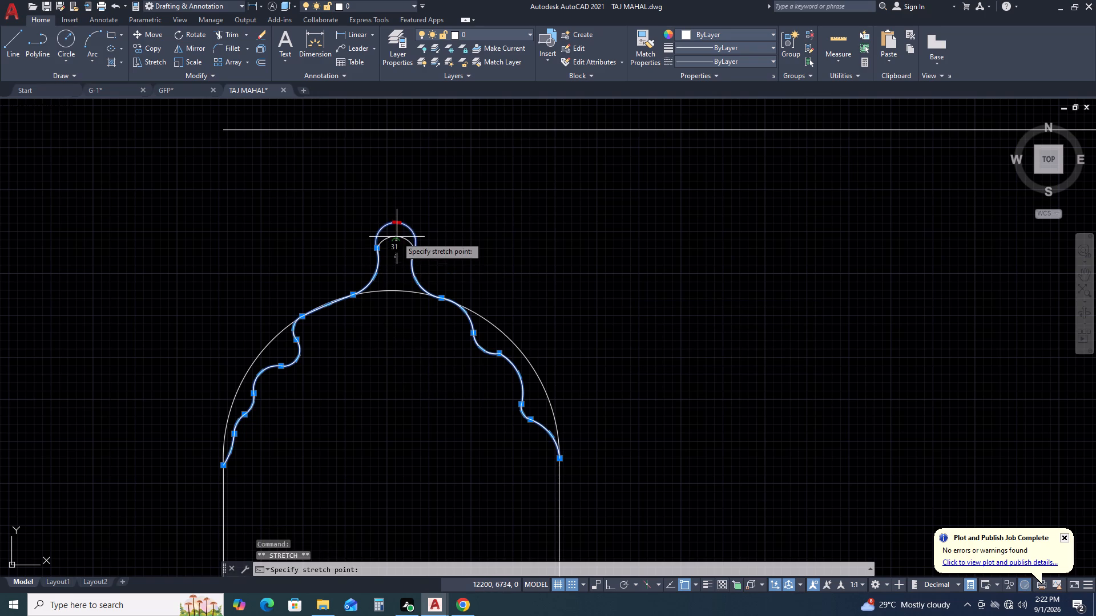
{"action": "left_click", "coordinate": [397, 242]}
Move the two shoulder vertices of the bulb's cap downward and inward to narrow the bulb above the arch crown.
{"action": "middle_click_drag", "start_coordinate": [425, 315], "coordinate": [477, 328]}
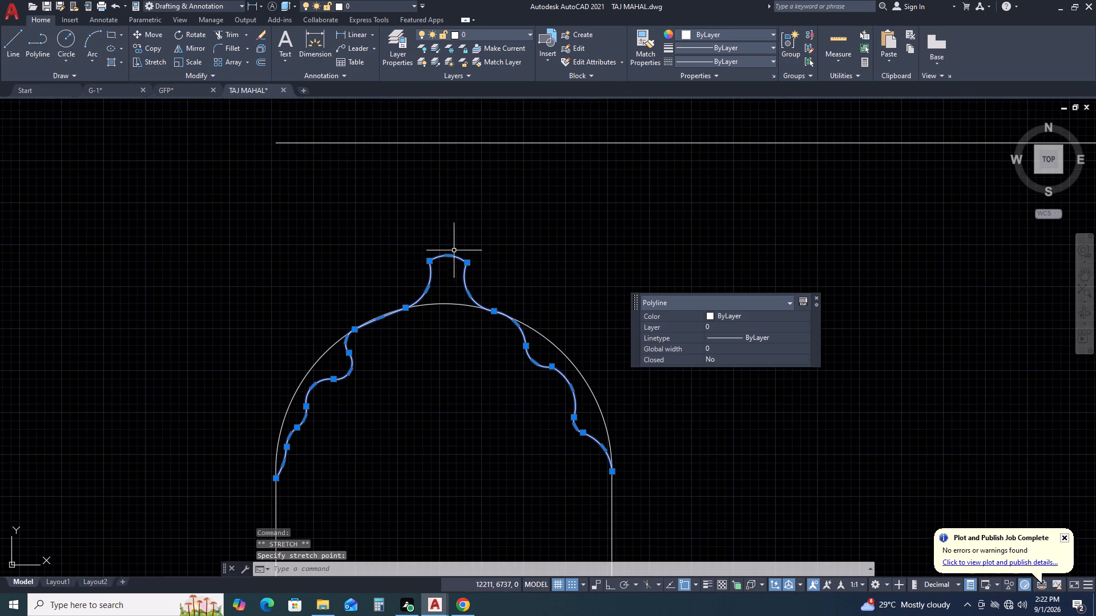
{"action": "scroll", "coordinate": [426, 258], "scroll_direction": "up", "scroll_amount": 2}
{"action": "left_click", "coordinate": [430, 266]}
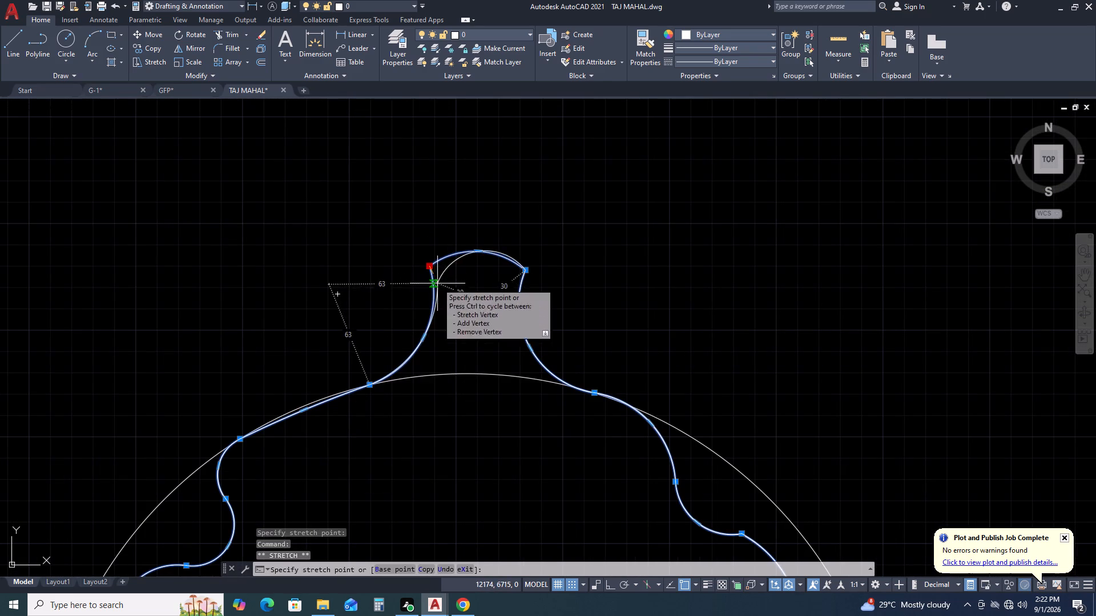
{"action": "left_click", "coordinate": [437, 283]}
{"action": "left_click", "coordinate": [525, 270]}
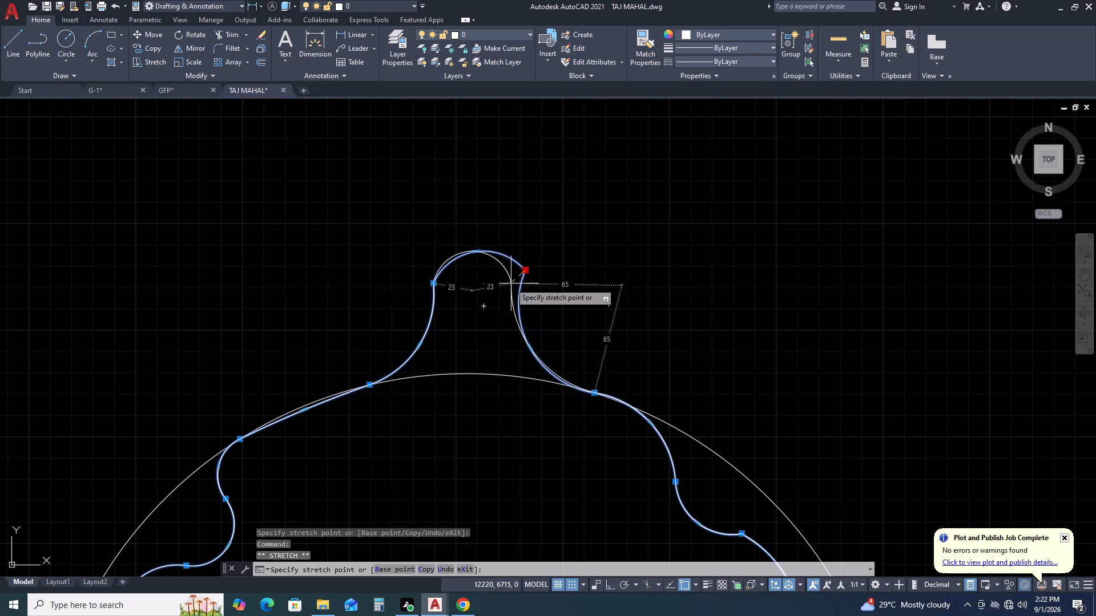
{"action": "left_click", "coordinate": [511, 282]}
{"action": "middle_click_drag", "start_coordinate": [562, 402], "coordinate": [440, 342]}
{"action": "scroll", "coordinate": [481, 351], "scroll_direction": "down", "scroll_amount": 1}
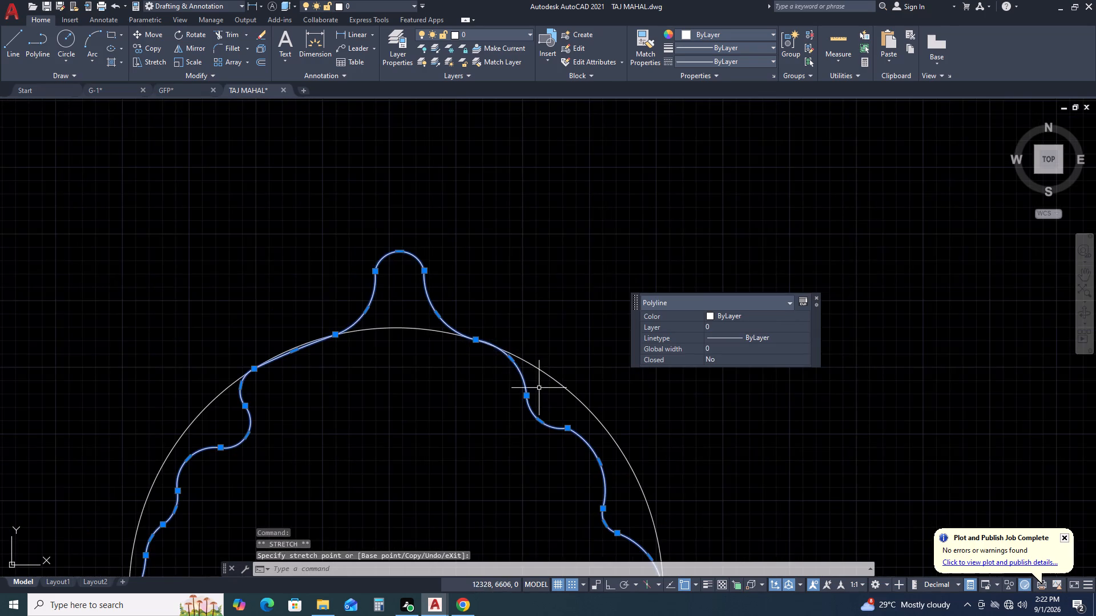
{"action": "scroll", "coordinate": [539, 390], "scroll_direction": "down", "scroll_amount": 1}
{"action": "middle_click_drag", "start_coordinate": [565, 423], "coordinate": [524, 328]}
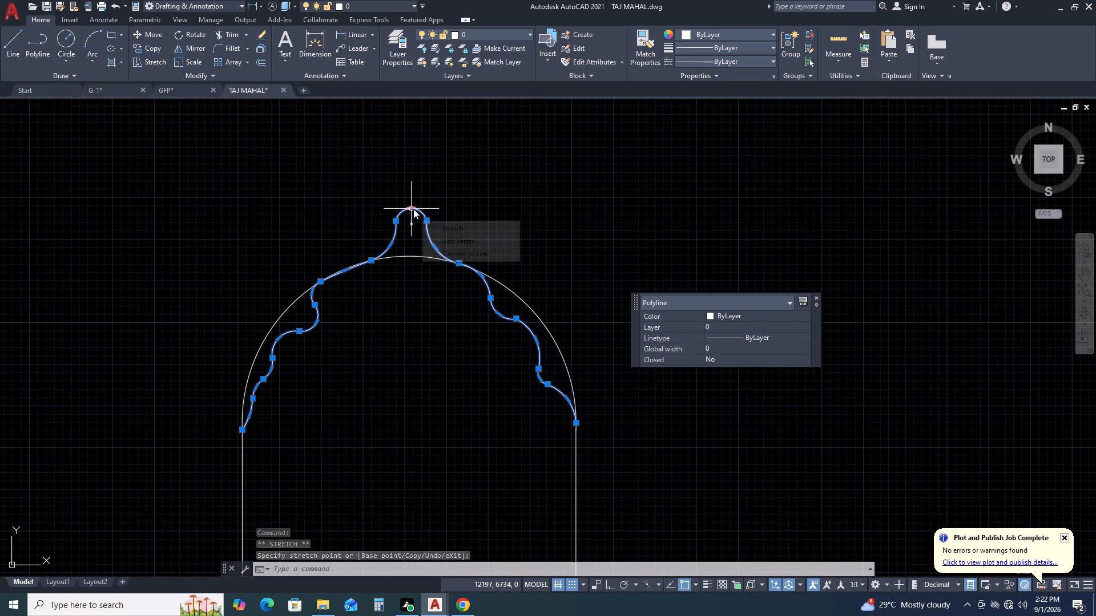
Lower the midpoint of the bulb's top arc, and drop both shoulder vertices straight down to form a rounded tip.
{"action": "left_click", "coordinate": [413, 209]}
{"action": "left_click", "coordinate": [413, 217]}
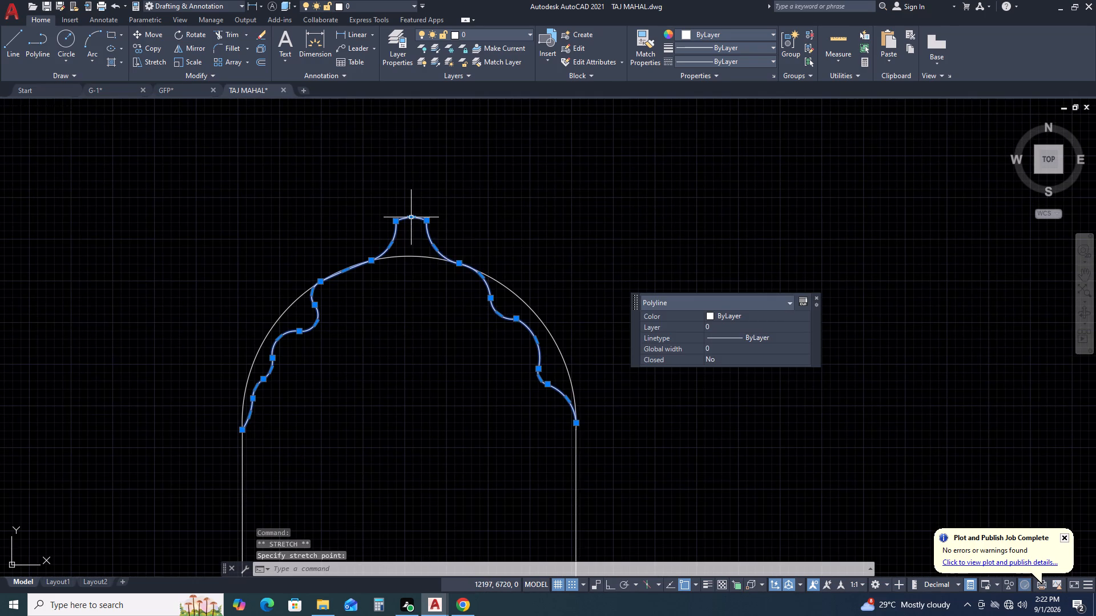
{"action": "scroll", "coordinate": [413, 217], "scroll_direction": "up", "scroll_amount": 2}
{"action": "middle_click_drag", "start_coordinate": [360, 252], "coordinate": [350, 195]}
{"action": "scroll", "coordinate": [378, 163], "scroll_direction": "up", "scroll_amount": 2}
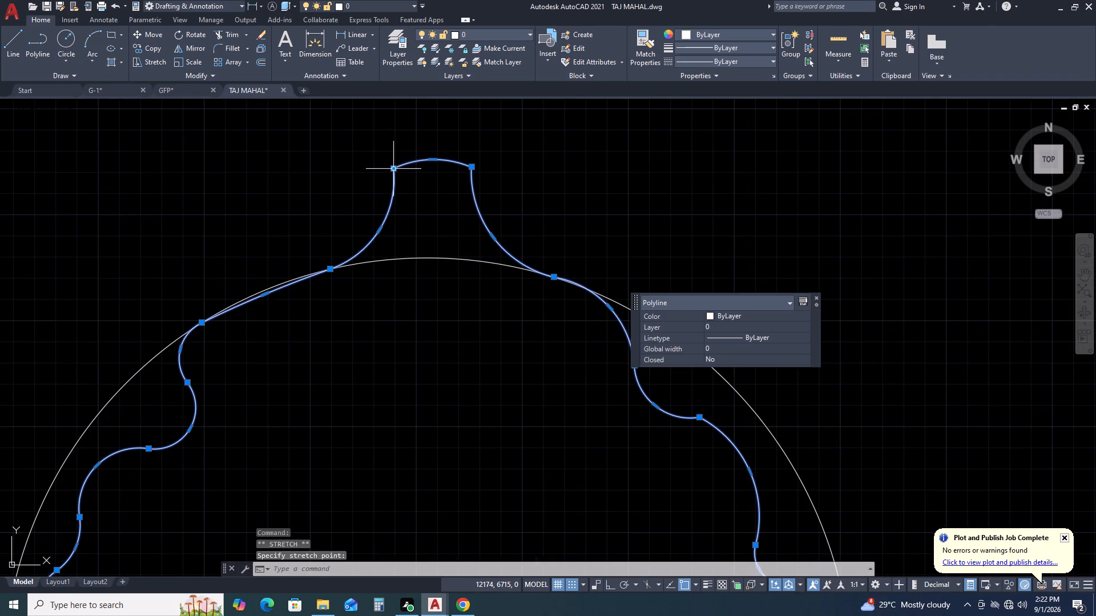
{"action": "left_click", "coordinate": [395, 171]}
{"action": "left_click", "coordinate": [394, 192]}
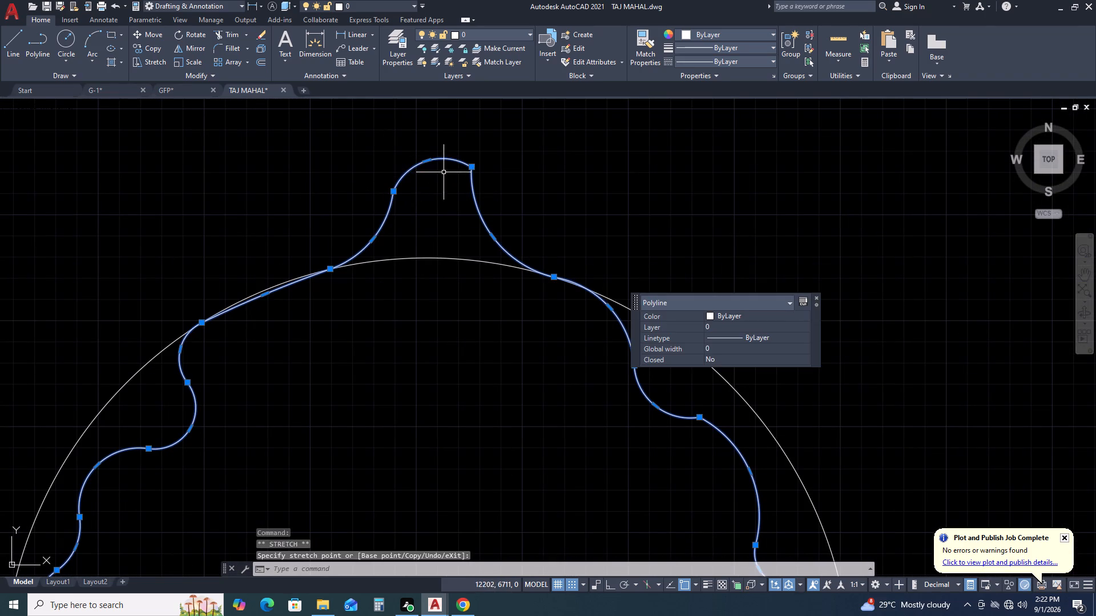
{"action": "left_click", "coordinate": [474, 165]}
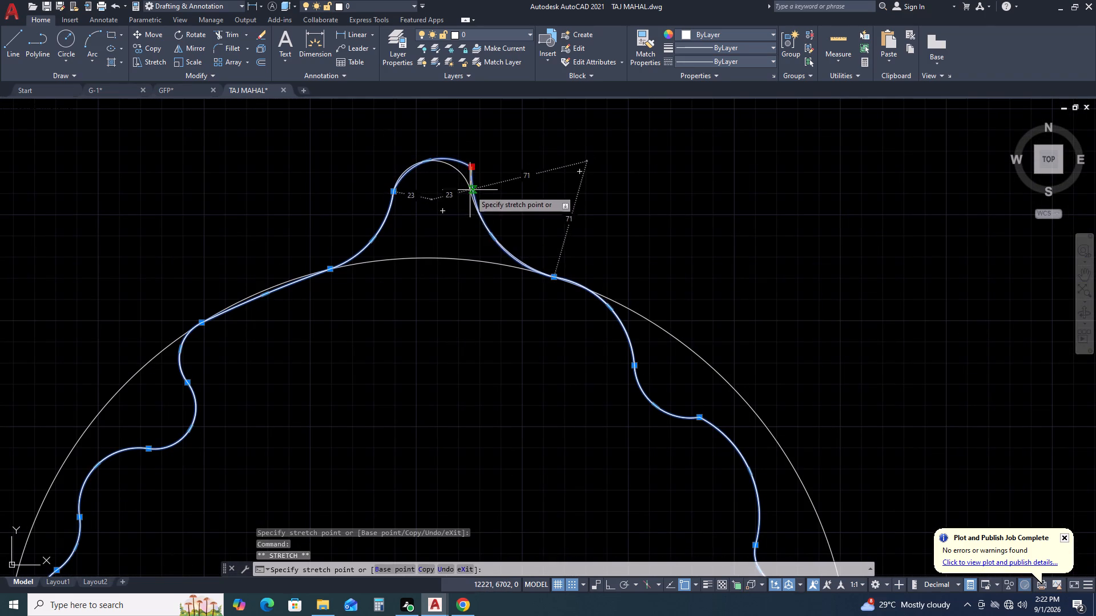
{"action": "left_click", "coordinate": [470, 190]}
{"action": "scroll", "coordinate": [472, 230], "scroll_direction": "down", "scroll_amount": 3}
{"action": "middle_click_drag", "start_coordinate": [550, 330], "coordinate": [514, 295]}
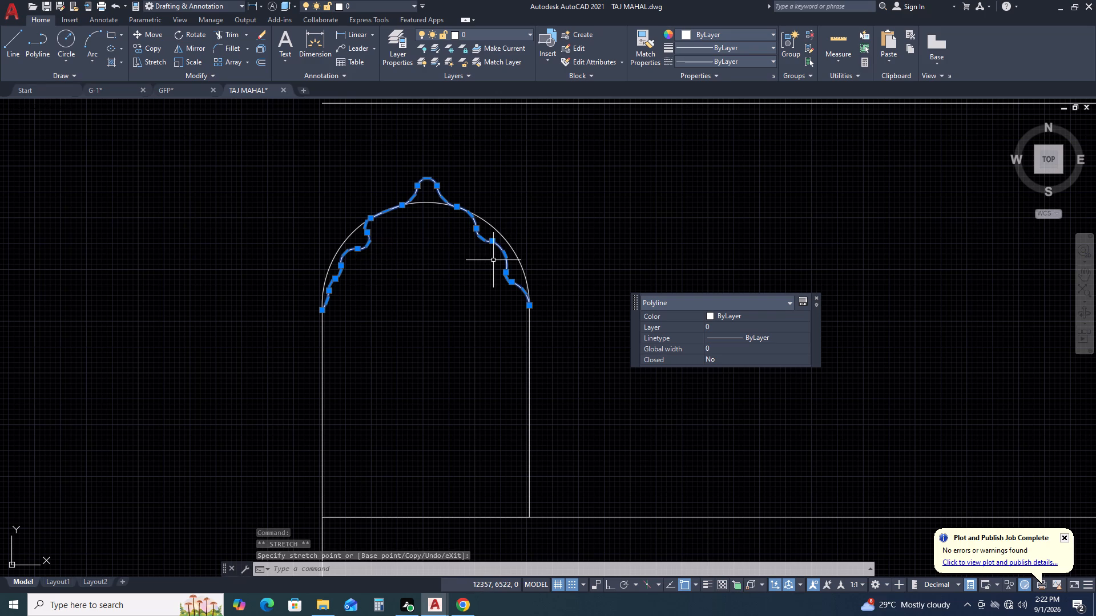
Flatten the strongly bulging arc below the upper-left scallop, leaving it only slightly bowed toward the arch's inside.
{"action": "scroll", "coordinate": [369, 249], "scroll_direction": "up", "scroll_amount": 3}
{"action": "left_click", "coordinate": [357, 233]}
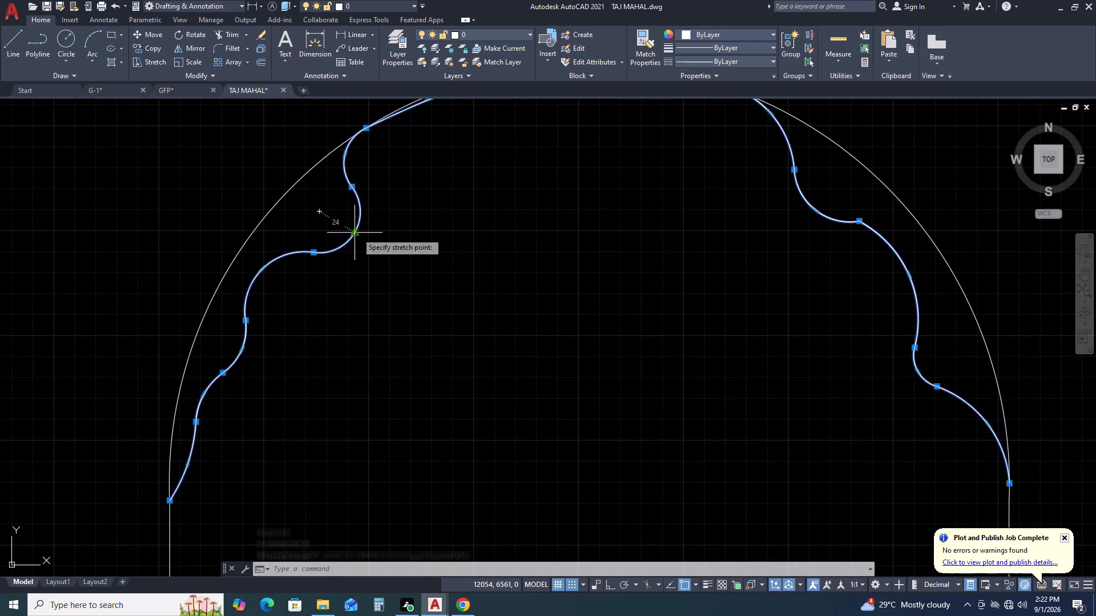
{"action": "left_click", "coordinate": [335, 222]}
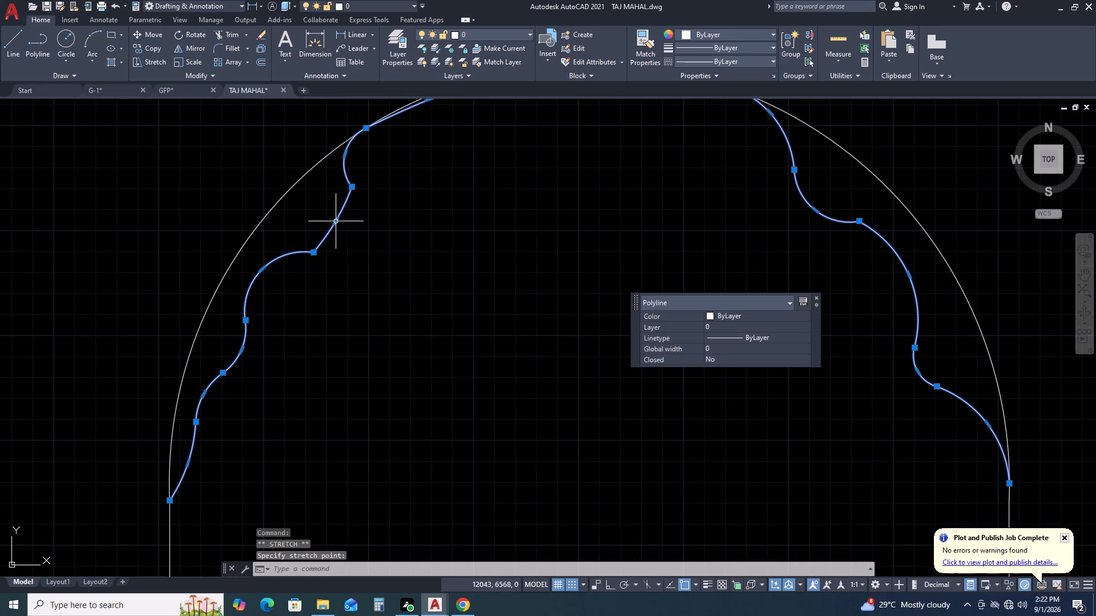
{"action": "left_click", "coordinate": [336, 221]}
{"action": "left_click", "coordinate": [342, 226]}
{"action": "scroll", "coordinate": [332, 274], "scroll_direction": "down", "scroll_amount": 1}
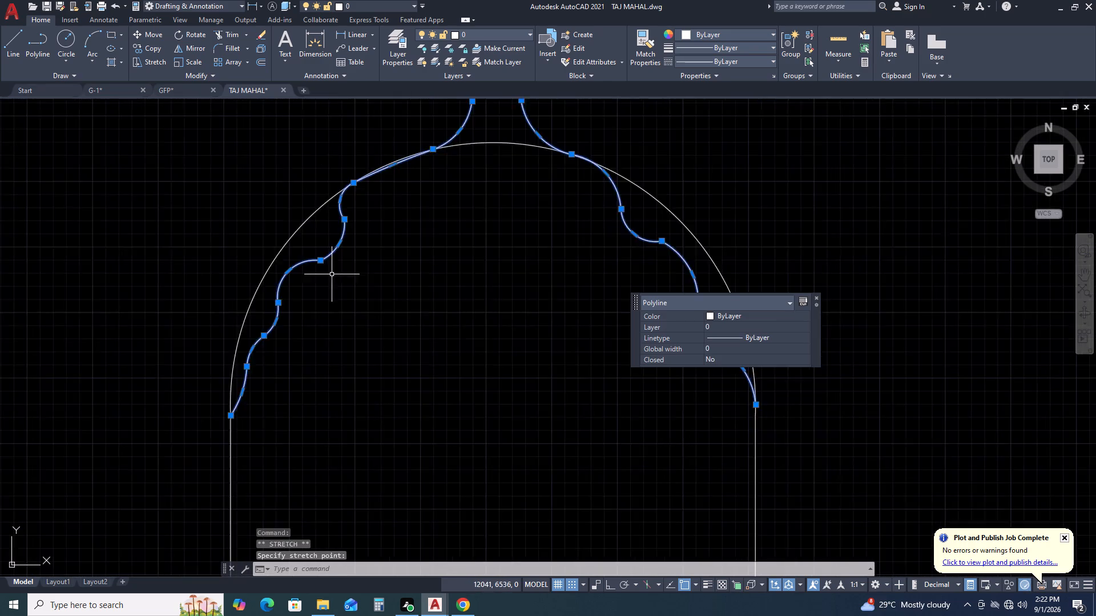
{"action": "scroll", "coordinate": [332, 275], "scroll_direction": "down", "scroll_amount": 1}
{"action": "scroll", "coordinate": [344, 218], "scroll_direction": "up", "scroll_amount": 2}
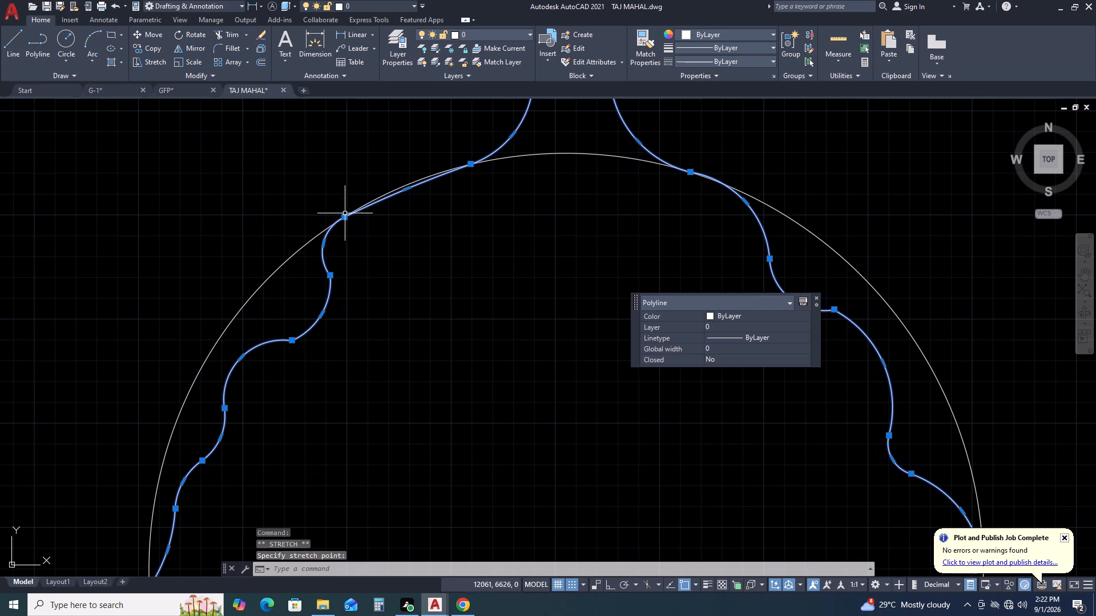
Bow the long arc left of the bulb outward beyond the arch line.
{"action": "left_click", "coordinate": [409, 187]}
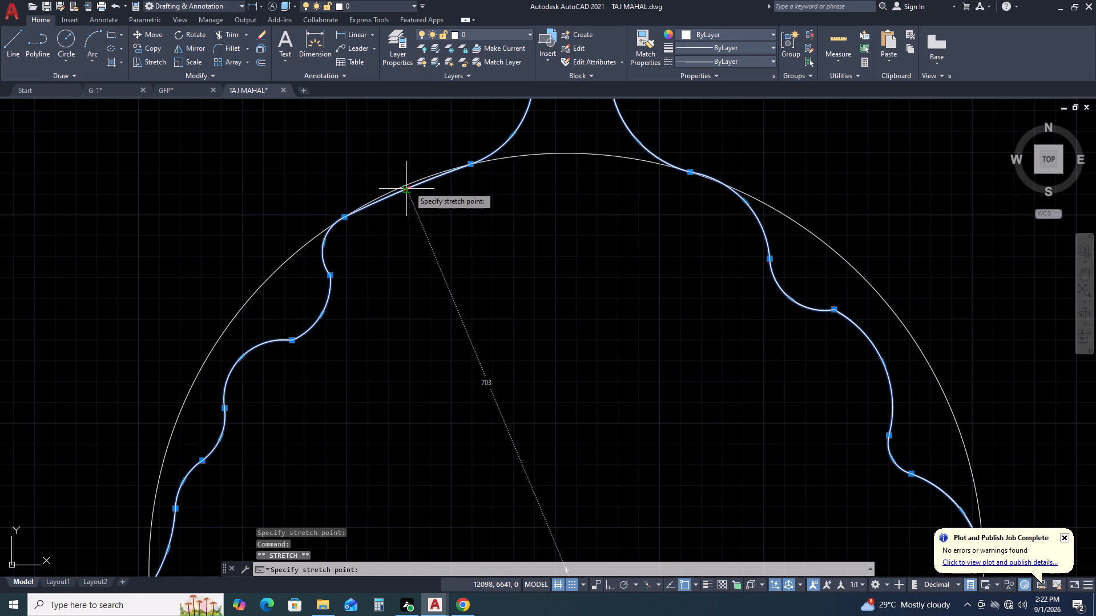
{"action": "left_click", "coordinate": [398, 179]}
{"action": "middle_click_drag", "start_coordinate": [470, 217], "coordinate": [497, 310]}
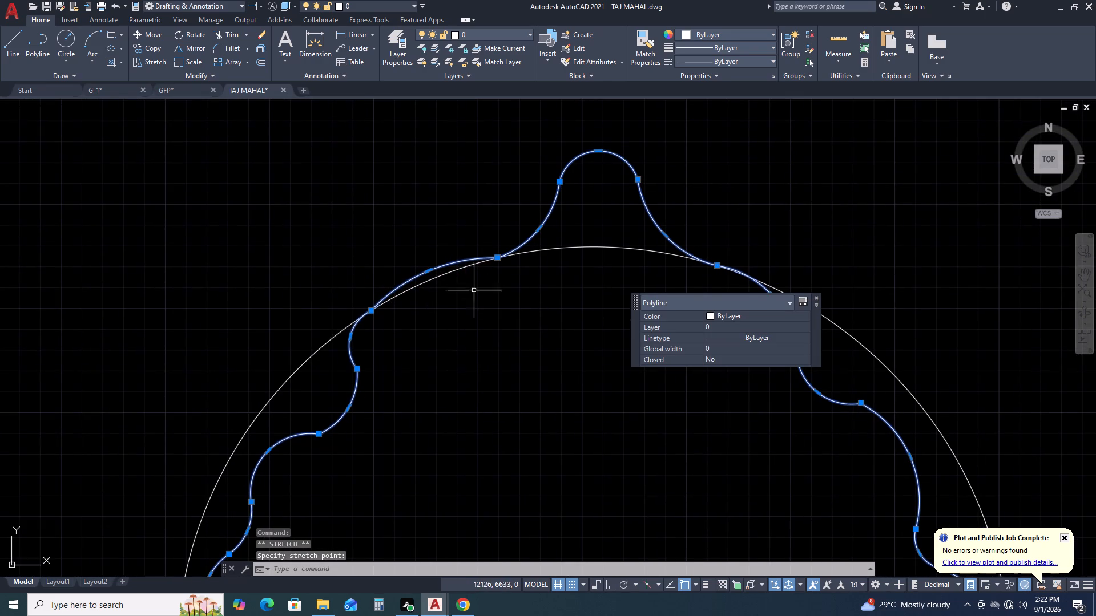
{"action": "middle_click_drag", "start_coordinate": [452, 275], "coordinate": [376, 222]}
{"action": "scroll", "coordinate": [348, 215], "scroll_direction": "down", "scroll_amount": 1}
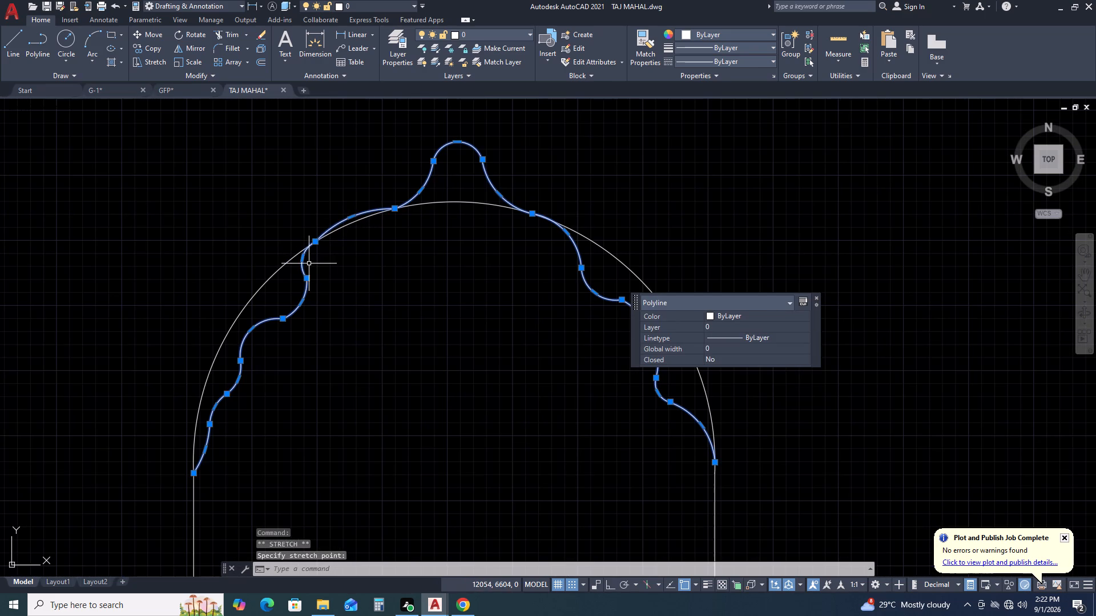
Readjust the inward-bulging arc below the upper-left scallop, trying a fuller curve before settling on a shallow one.
{"action": "left_click", "coordinate": [301, 303]}
{"action": "left_click", "coordinate": [307, 314]}
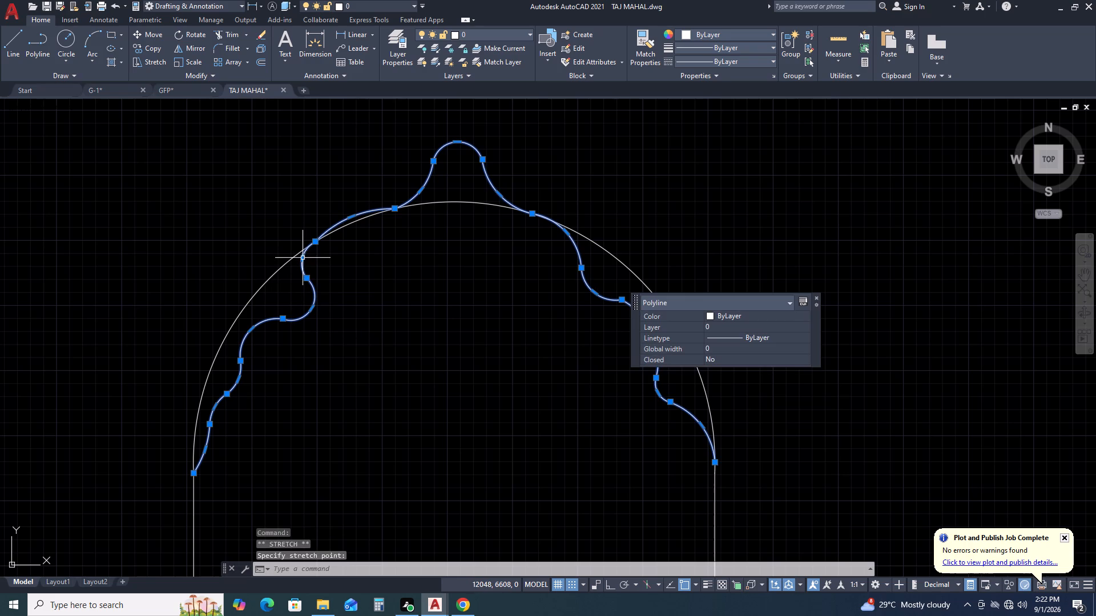
{"action": "left_click", "coordinate": [303, 257]}
{"action": "left_click", "coordinate": [299, 261]}
{"action": "left_click", "coordinate": [312, 309]}
{"action": "left_click", "coordinate": [299, 302]}
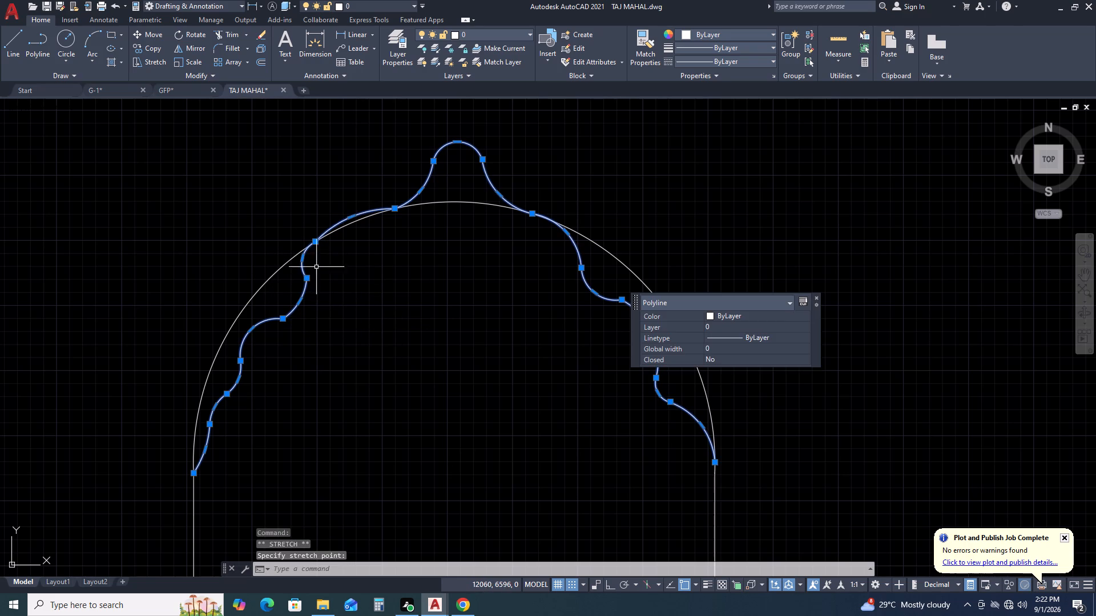
Bow the long arc left of the bulb inward and move its lower vertex slightly inside the arch.
{"action": "left_click", "coordinate": [350, 215]}
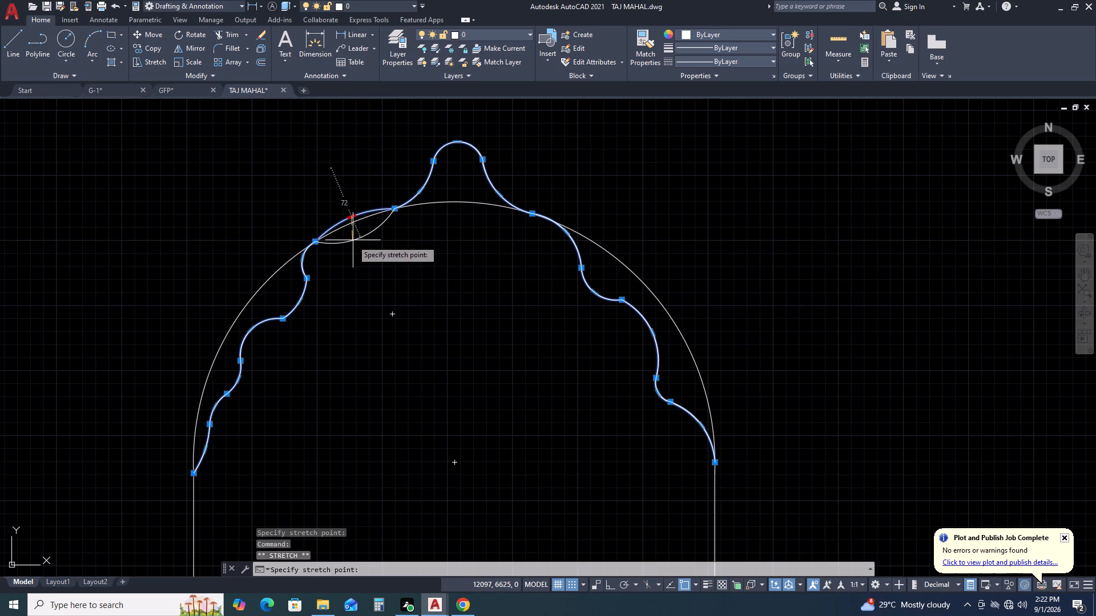
{"action": "left_click", "coordinate": [353, 240]}
{"action": "left_click", "coordinate": [313, 244]}
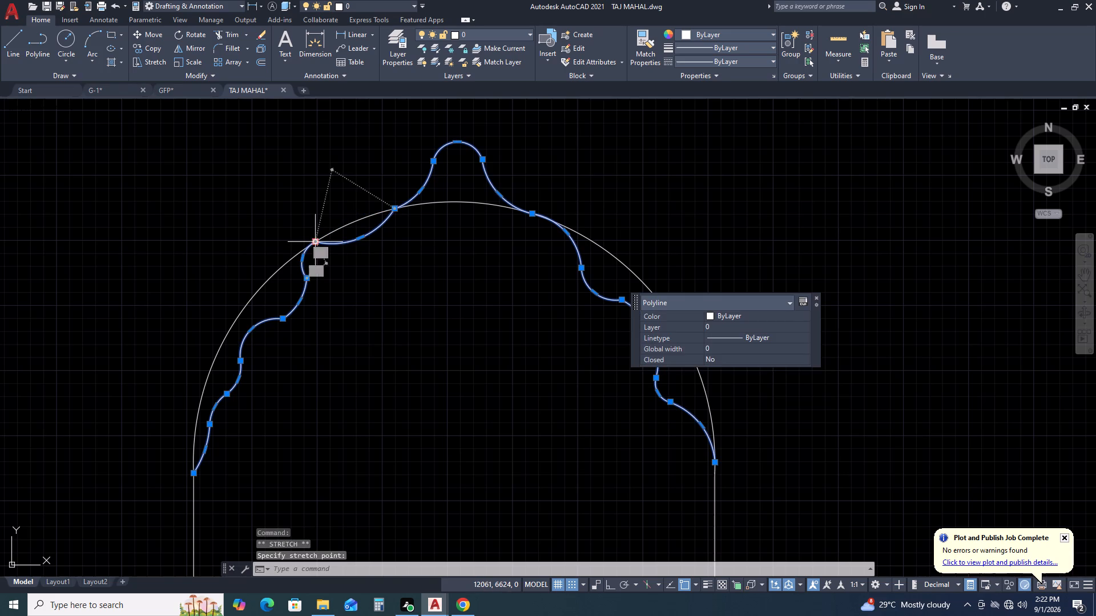
{"action": "left_click", "coordinate": [321, 250]}
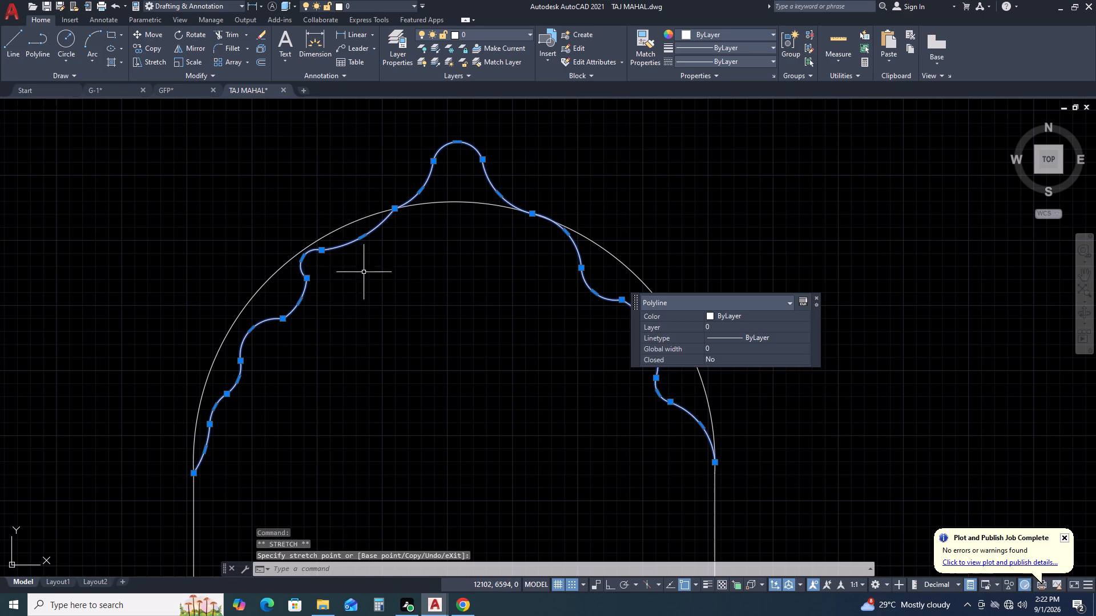
{"action": "middle_click_drag", "start_coordinate": [375, 274], "coordinate": [397, 301]}
Reshape the small arc below the moved vertex, flipping it inward and then back to a shallow bulge toward the arch.
{"action": "left_click", "coordinate": [325, 285]}
{"action": "right_click", "coordinate": [325, 285]}
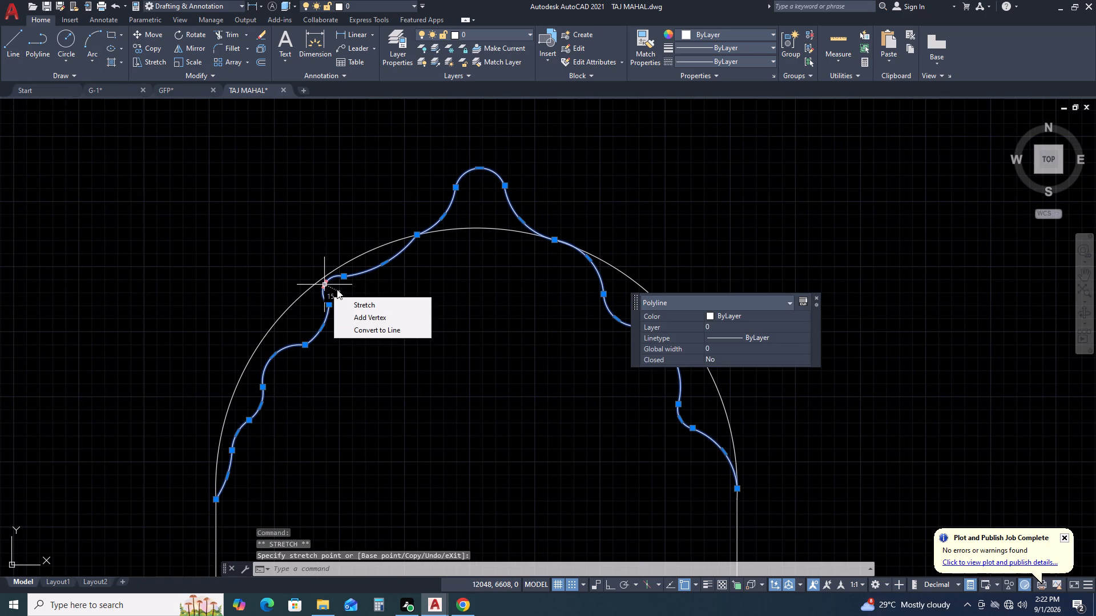
{"action": "left_click", "coordinate": [342, 293]}
{"action": "scroll", "coordinate": [348, 297], "scroll_direction": "up", "scroll_amount": 2}
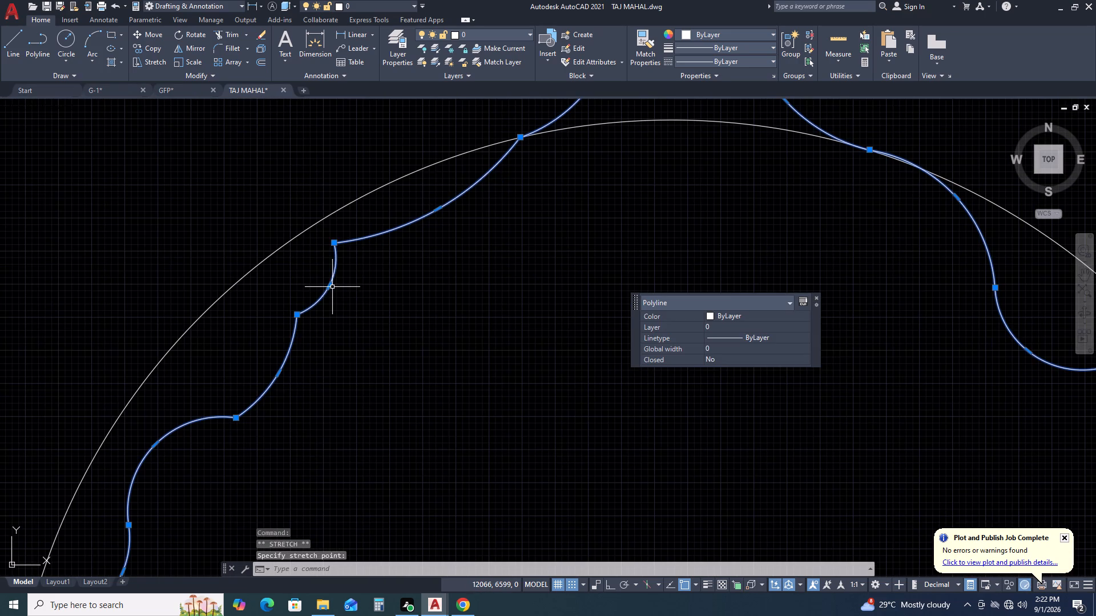
{"action": "left_click", "coordinate": [329, 286]}
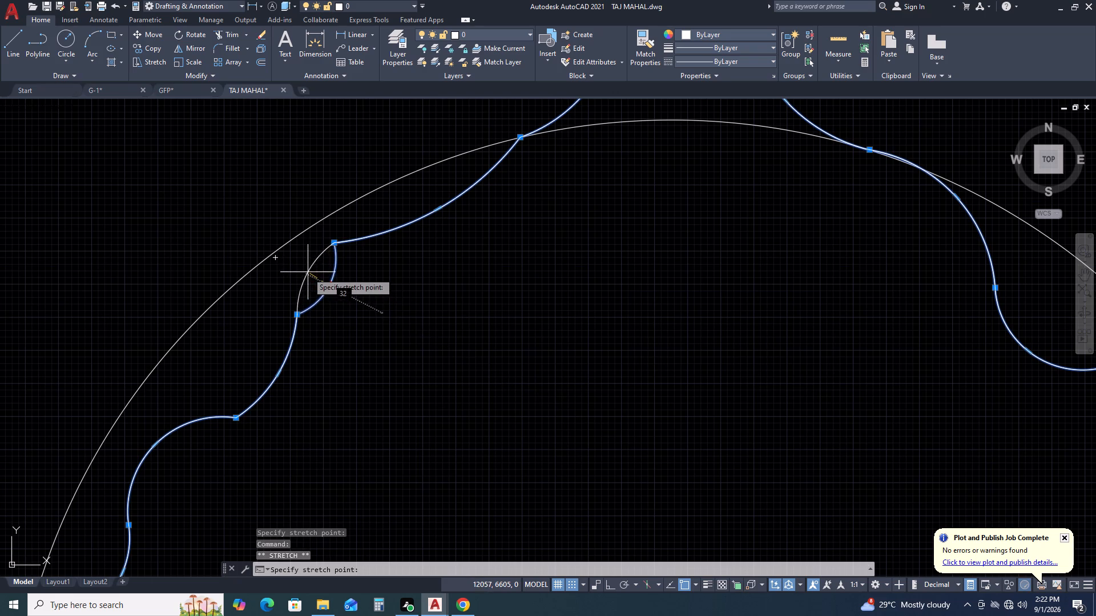
{"action": "right_click", "coordinate": [303, 271]}
{"action": "left_click", "coordinate": [303, 271]}
{"action": "scroll", "coordinate": [325, 277], "scroll_direction": "down", "scroll_amount": 1}
{"action": "middle_click_drag", "start_coordinate": [500, 224], "coordinate": [497, 257]}
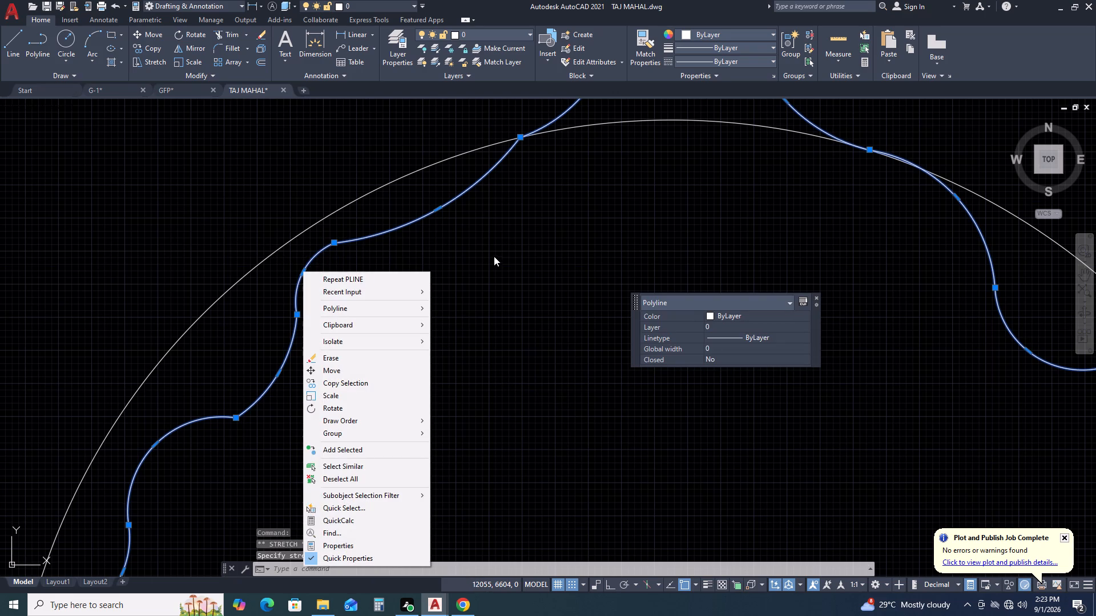
{"action": "left_click", "coordinate": [494, 256]}
{"action": "scroll", "coordinate": [474, 242], "scroll_direction": "down", "scroll_amount": 1}
{"action": "left_click", "coordinate": [474, 241]}
Adjust the long arc left of the bulb, trying a slight outward bow before setting a gentle inward curve.
{"action": "scroll", "coordinate": [514, 240], "scroll_direction": "down", "scroll_amount": 1}
{"action": "middle_click_drag", "start_coordinate": [616, 194], "coordinate": [517, 192]}
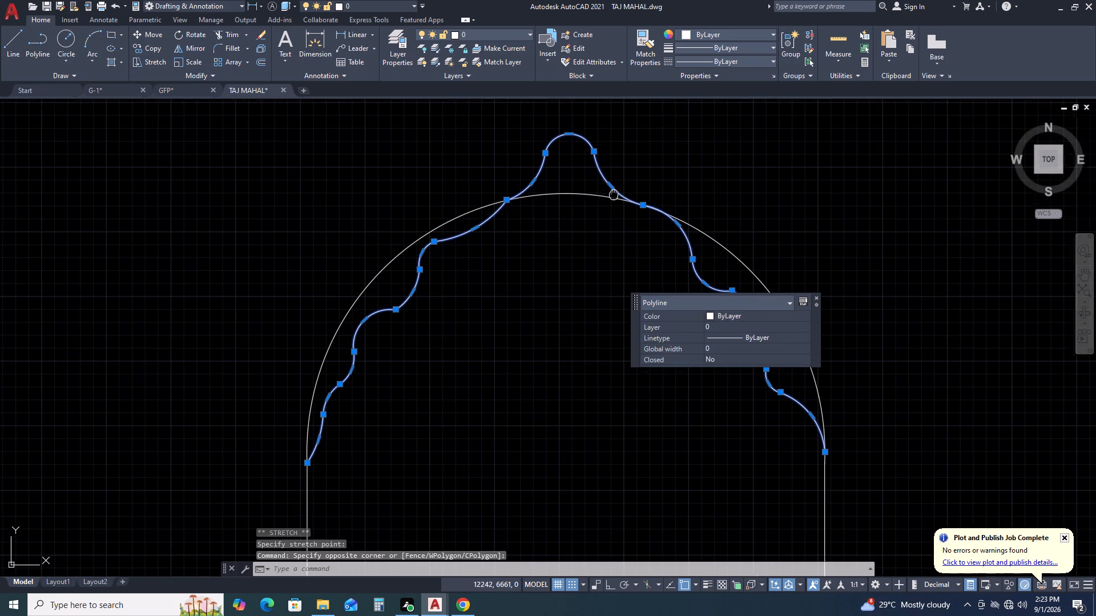
{"action": "middle_click_drag", "start_coordinate": [517, 192], "coordinate": [506, 192]}
{"action": "scroll", "coordinate": [384, 191], "scroll_direction": "up", "scroll_amount": 1}
{"action": "middle_click_drag", "start_coordinate": [423, 220], "coordinate": [423, 275]}
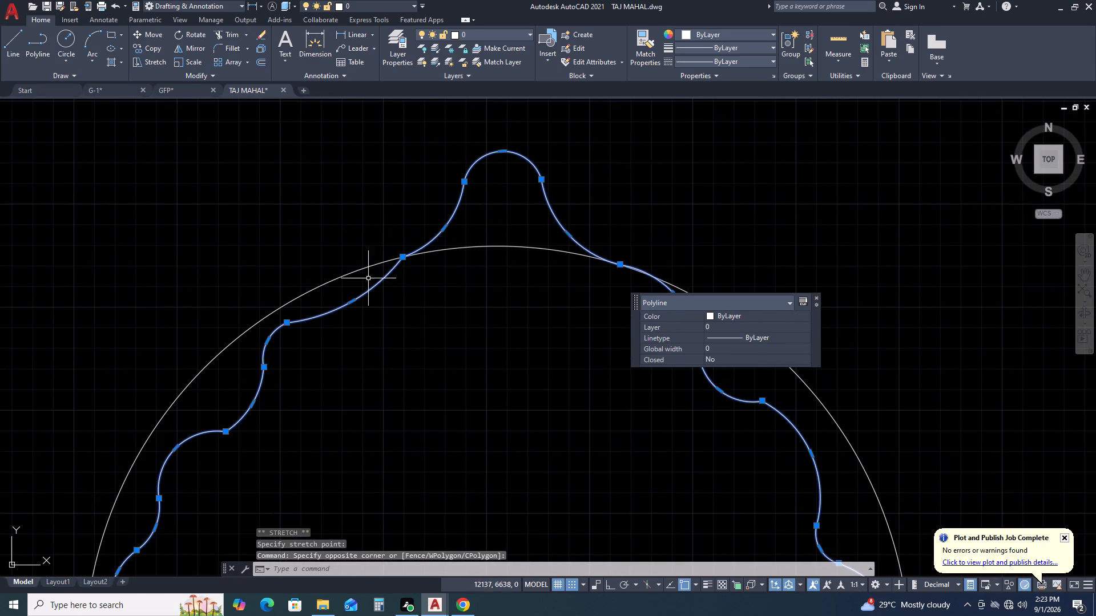
{"action": "left_click", "coordinate": [349, 301]}
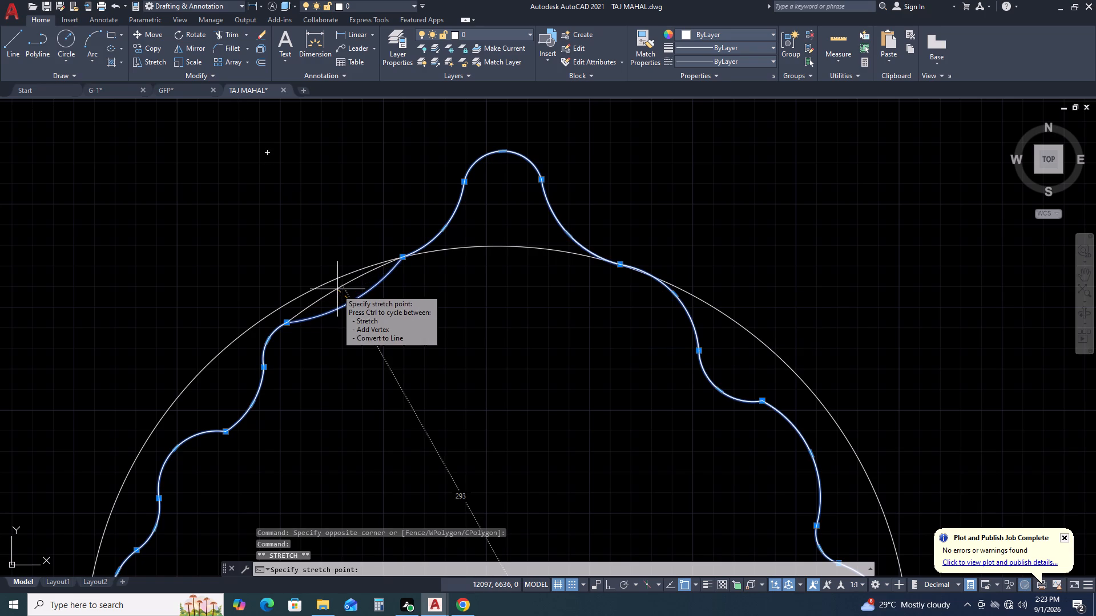
{"action": "left_click", "coordinate": [337, 289]}
{"action": "left_click", "coordinate": [340, 286]}
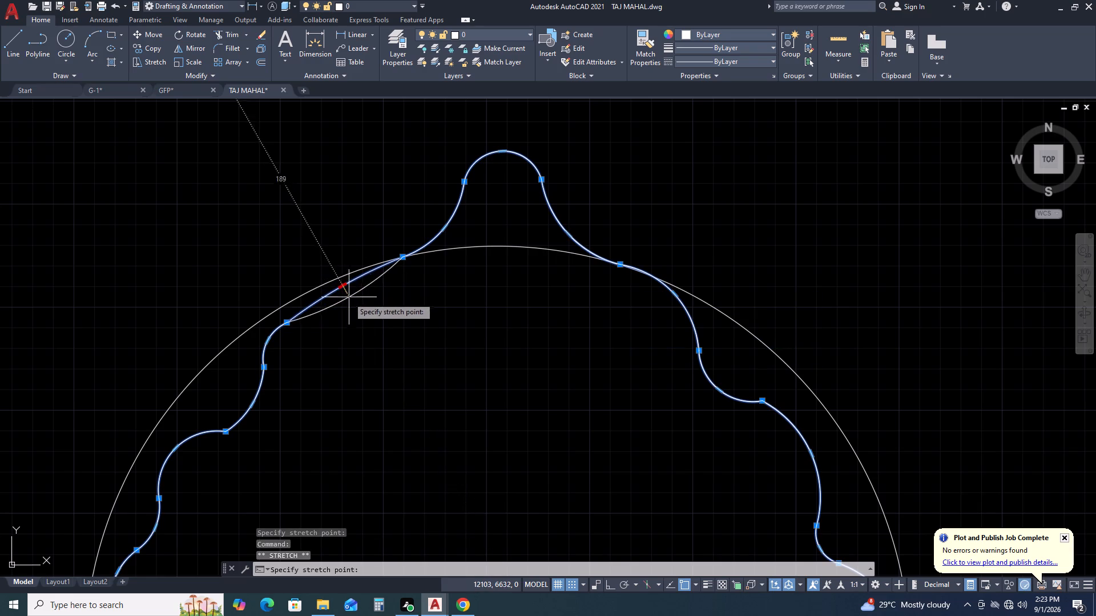
{"action": "left_click", "coordinate": [355, 299]}
{"action": "scroll", "coordinate": [381, 286], "scroll_direction": "down", "scroll_amount": 1}
{"action": "middle_click_drag", "start_coordinate": [481, 287], "coordinate": [498, 202]}
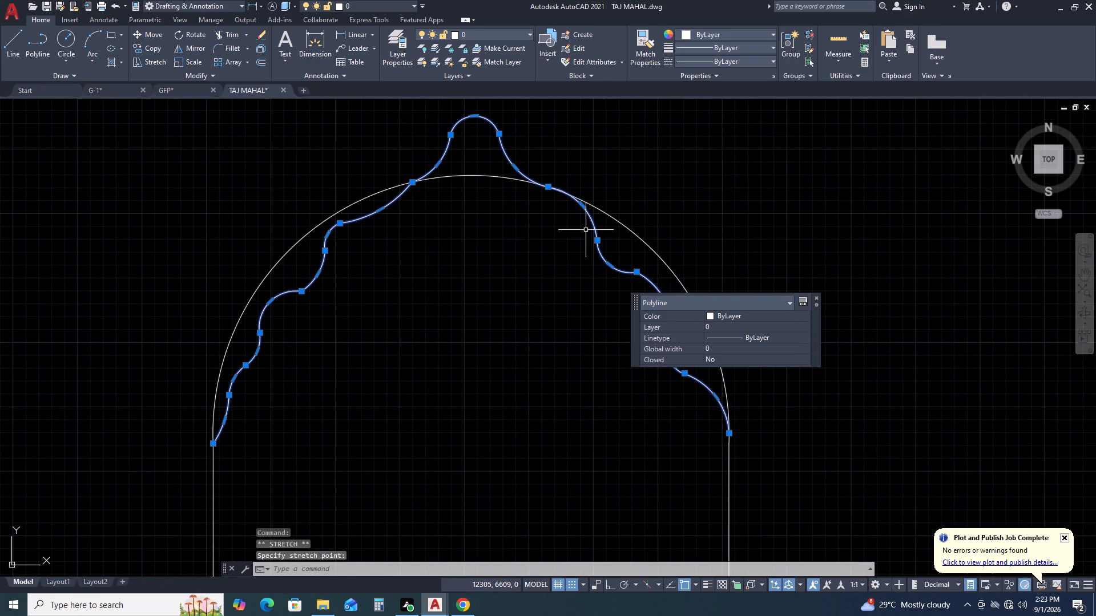
{"action": "scroll", "coordinate": [560, 274], "scroll_direction": "down", "scroll_amount": 2}
{"action": "key", "text": "Escape"}
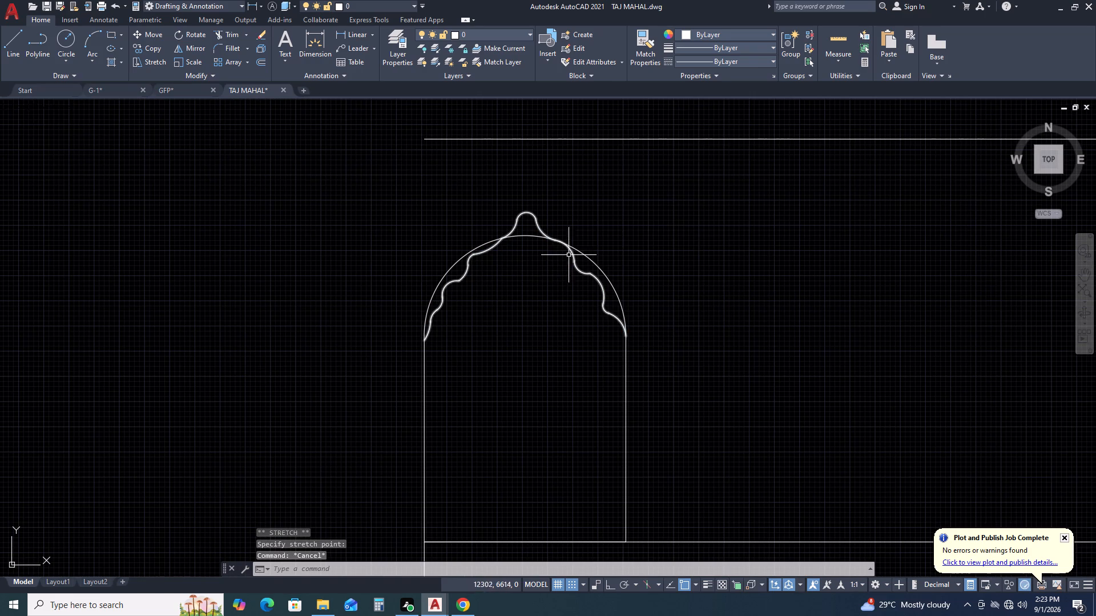
Delete the plain semicircular arch arc behind the scalloped polyline.
{"action": "left_click", "coordinate": [599, 266]}
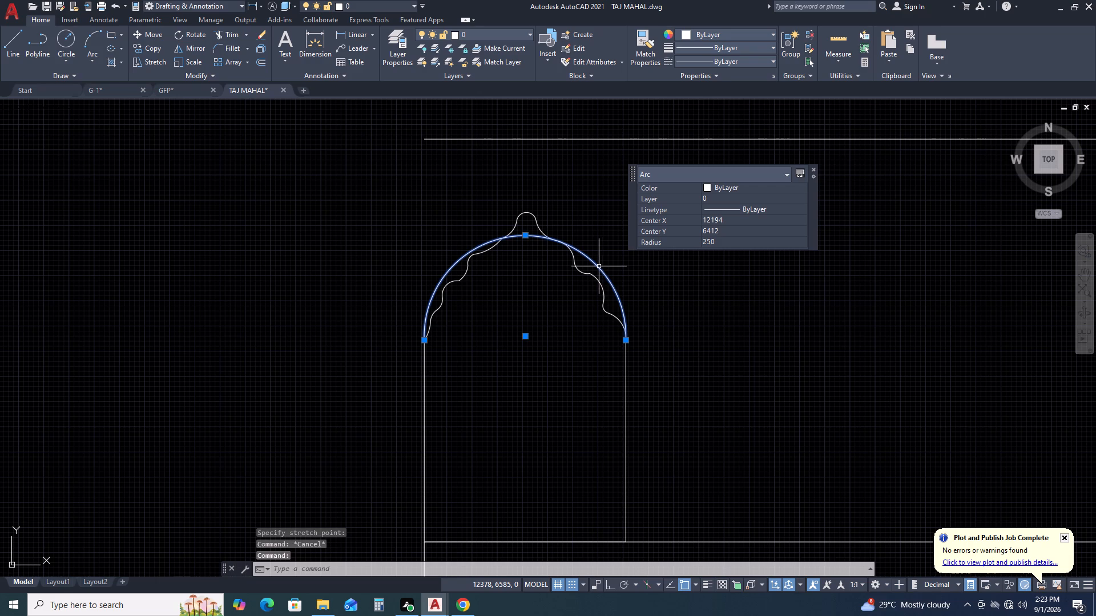
{"action": "key", "text": "Delete"}
{"action": "scroll", "coordinate": [619, 350], "scroll_direction": "up", "scroll_amount": 1}
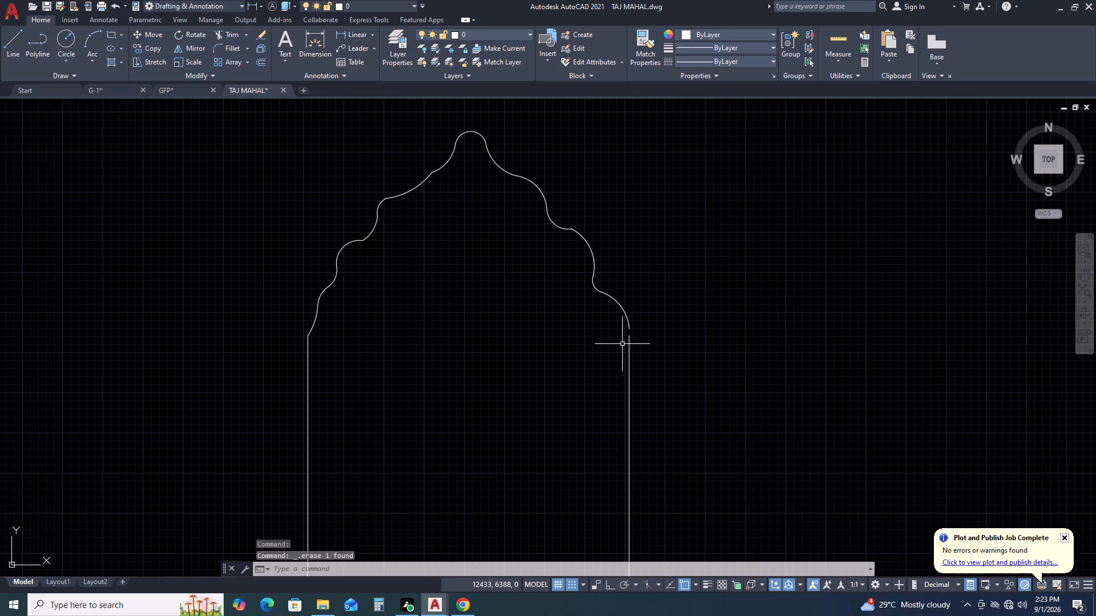
Stretch the right end of the scalloped polyline down to meet the top of the arch panel's right jamb line.
{"action": "left_click", "coordinate": [628, 340]}
{"action": "scroll", "coordinate": [628, 338], "scroll_direction": "up", "scroll_amount": 2}
{"action": "left_click", "coordinate": [625, 329]}
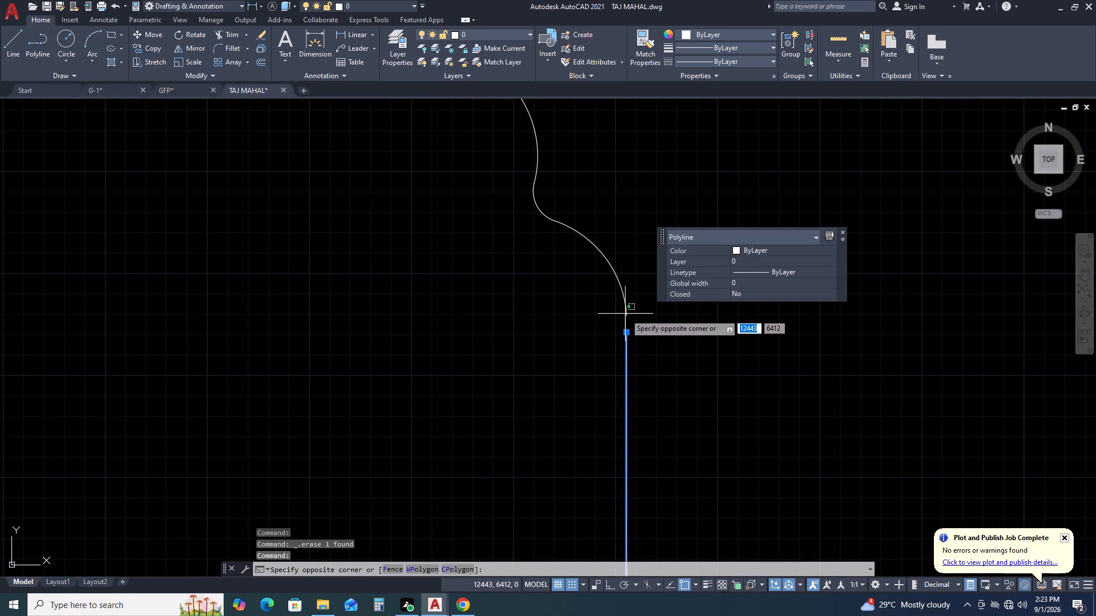
{"action": "key", "text": "Escape"}
{"action": "left_click", "coordinate": [634, 299]}
{"action": "left_click", "coordinate": [614, 287]}
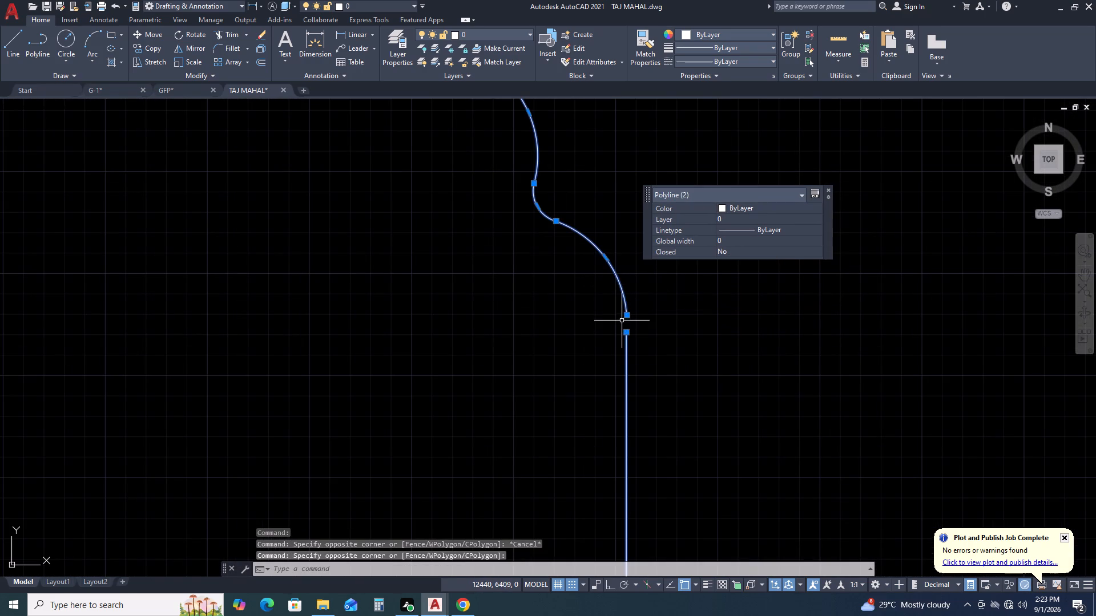
{"action": "left_click", "coordinate": [626, 317]}
{"action": "left_click", "coordinate": [625, 333]}
{"action": "key", "text": "Escape"}
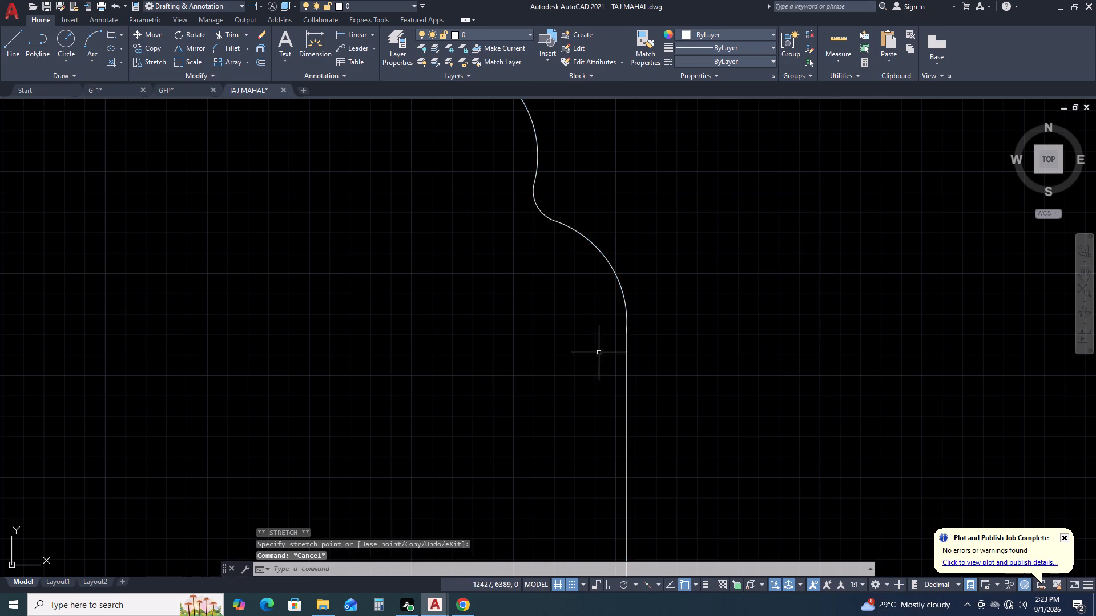
Examine the finished scalloped arch in relation to the full length of the plinth elevation.
{"action": "scroll", "coordinate": [635, 352], "scroll_direction": "down", "scroll_amount": 3}
{"action": "middle_click_drag", "start_coordinate": [702, 303], "coordinate": [611, 348]}
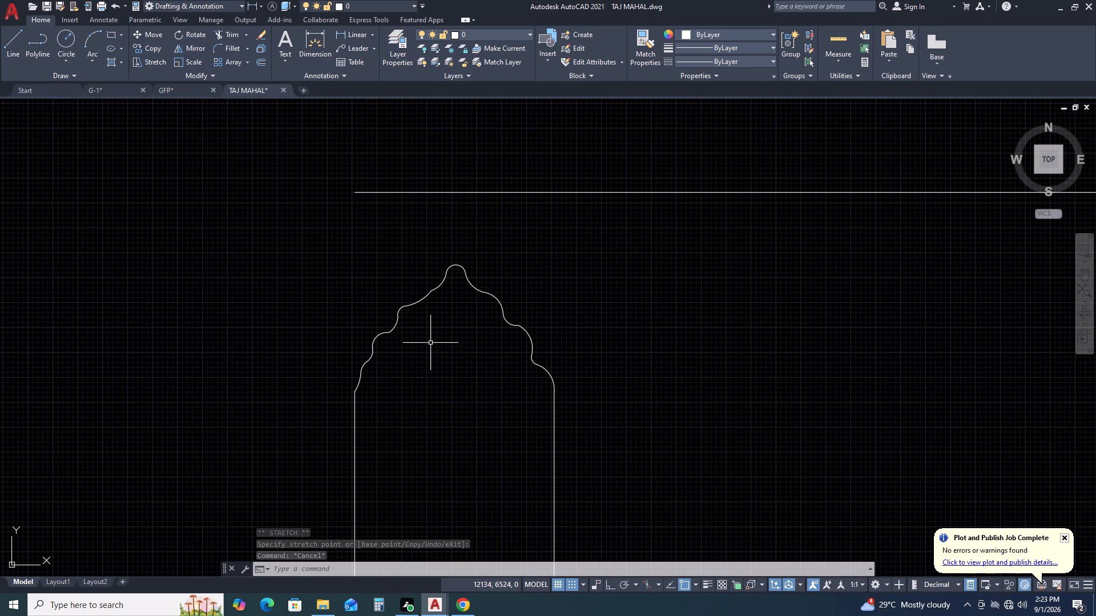
{"action": "scroll", "coordinate": [529, 393], "scroll_direction": "down", "scroll_amount": 1}
{"action": "scroll", "coordinate": [577, 391], "scroll_direction": "down", "scroll_amount": 1}
{"action": "middle_click_drag", "start_coordinate": [661, 390], "coordinate": [632, 389]}
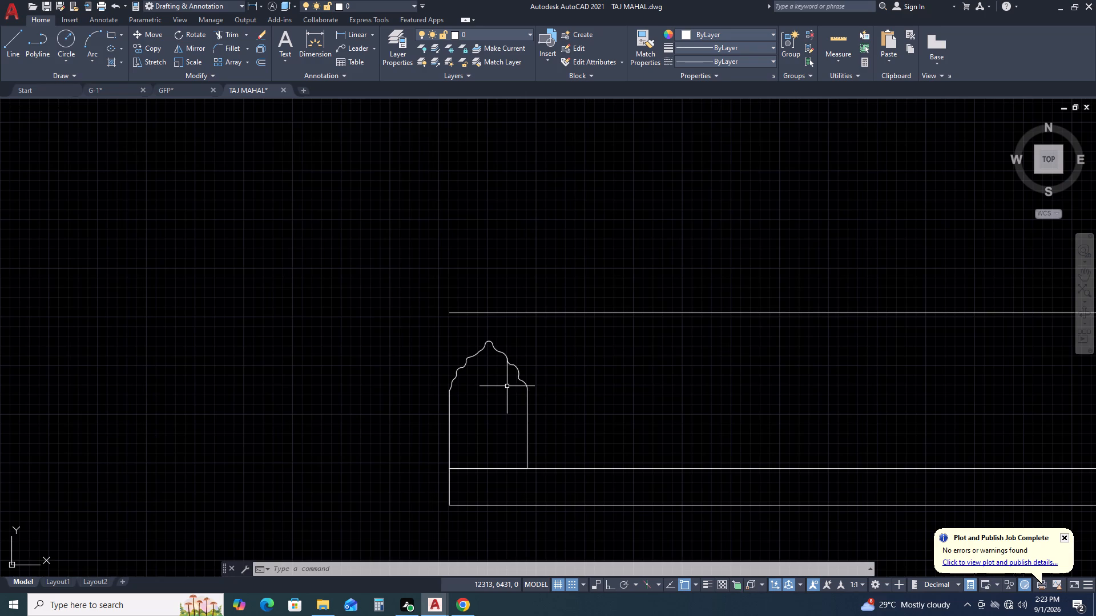
{"action": "scroll", "coordinate": [546, 428], "scroll_direction": "down", "scroll_amount": 1}
{"action": "middle_click_drag", "start_coordinate": [611, 422], "coordinate": [545, 399]}
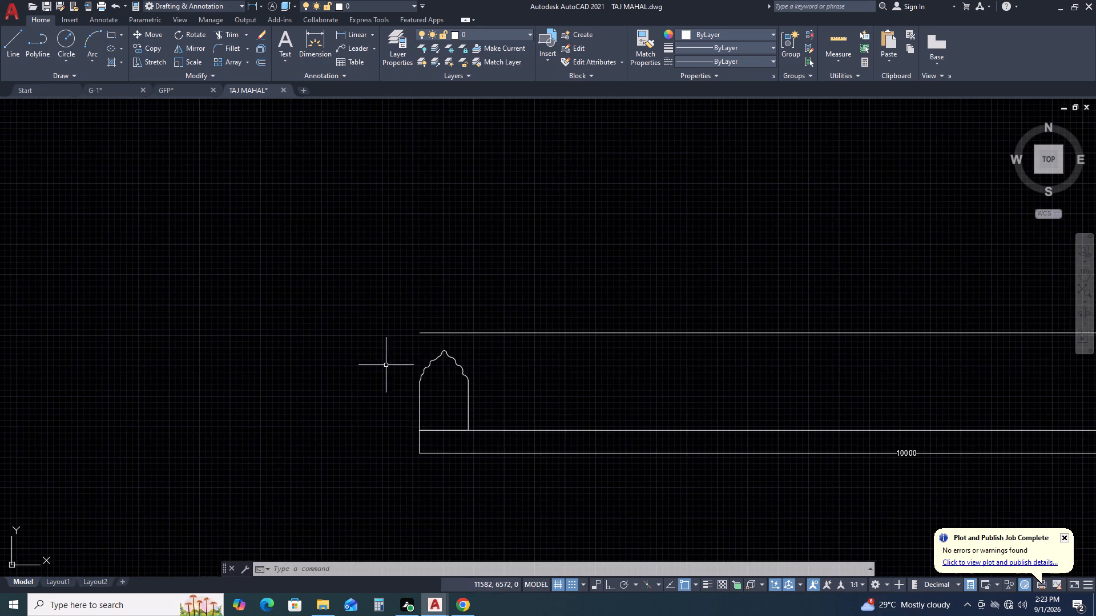
{"action": "scroll", "coordinate": [427, 374], "scroll_direction": "down", "scroll_amount": 4}
{"action": "scroll", "coordinate": [446, 385], "scroll_direction": "up", "scroll_amount": 4}
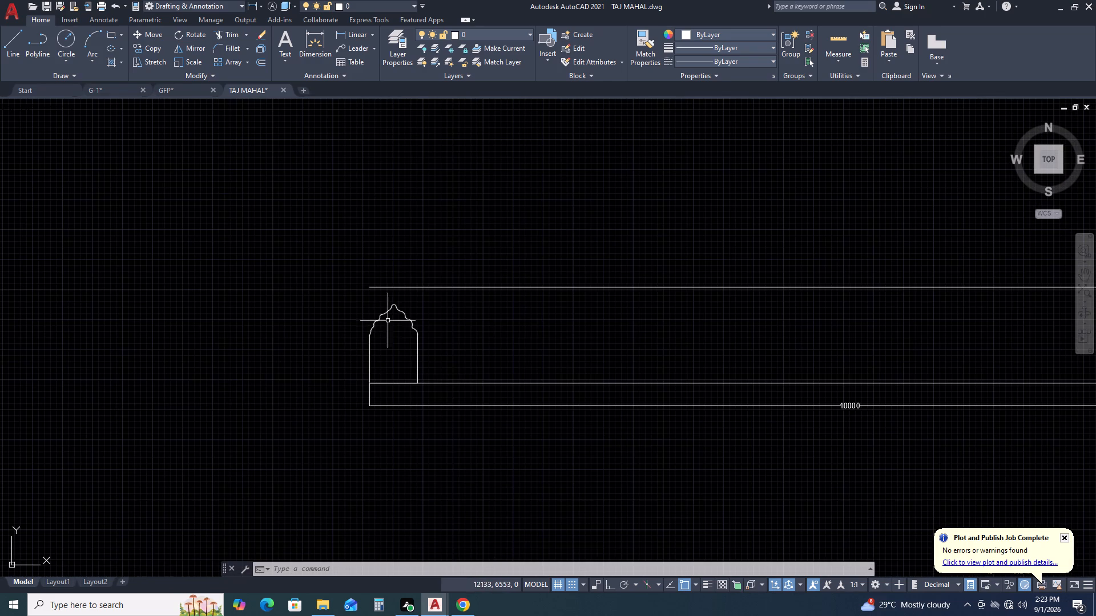
{"action": "scroll", "coordinate": [477, 314], "scroll_direction": "down", "scroll_amount": 1}
{"action": "middle_click_drag", "start_coordinate": [636, 370], "coordinate": [566, 354]}
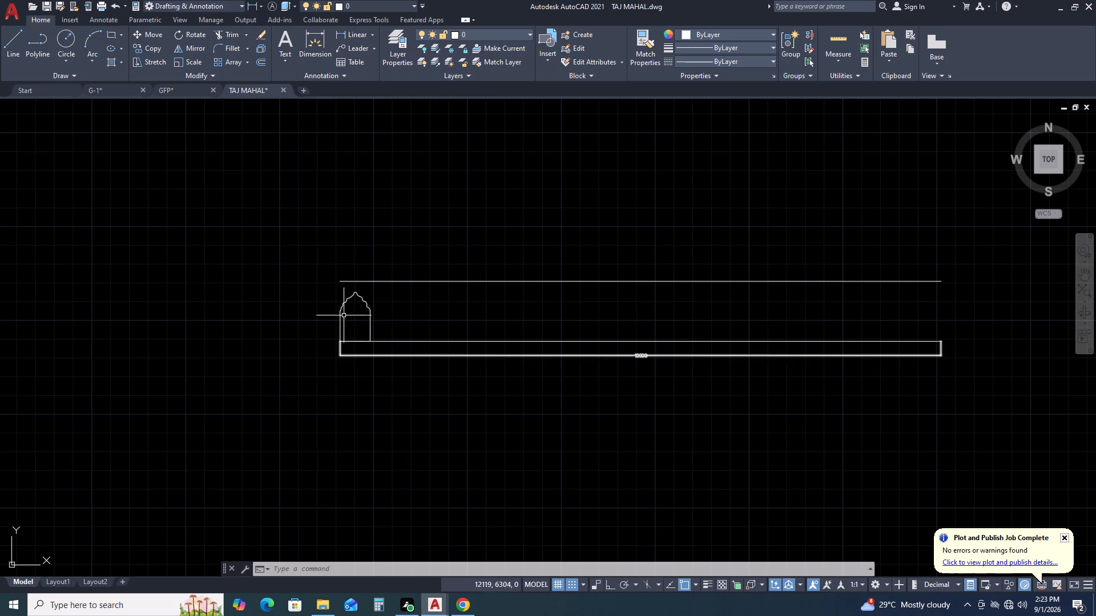
Join the scalloped arch polyline with the jamb and base polylines beneath it into one closed polyline.
{"action": "scroll", "coordinate": [335, 315], "scroll_direction": "up", "scroll_amount": 1}
{"action": "left_click", "coordinate": [526, 289]}
{"action": "left_click", "coordinate": [305, 303]}
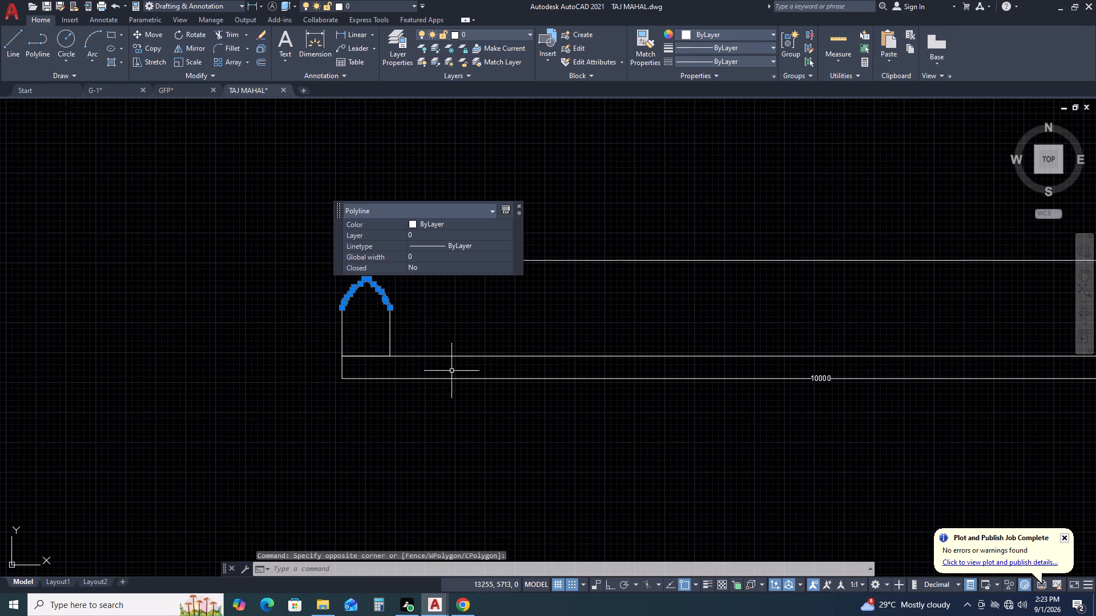
{"action": "key", "text": "Escape"}
{"action": "left_click_drag", "start_coordinate": [426, 317], "coordinate": [417, 320]}
{"action": "left_click", "coordinate": [295, 335]}
{"action": "middle_click_drag", "start_coordinate": [449, 360], "coordinate": [515, 444]}
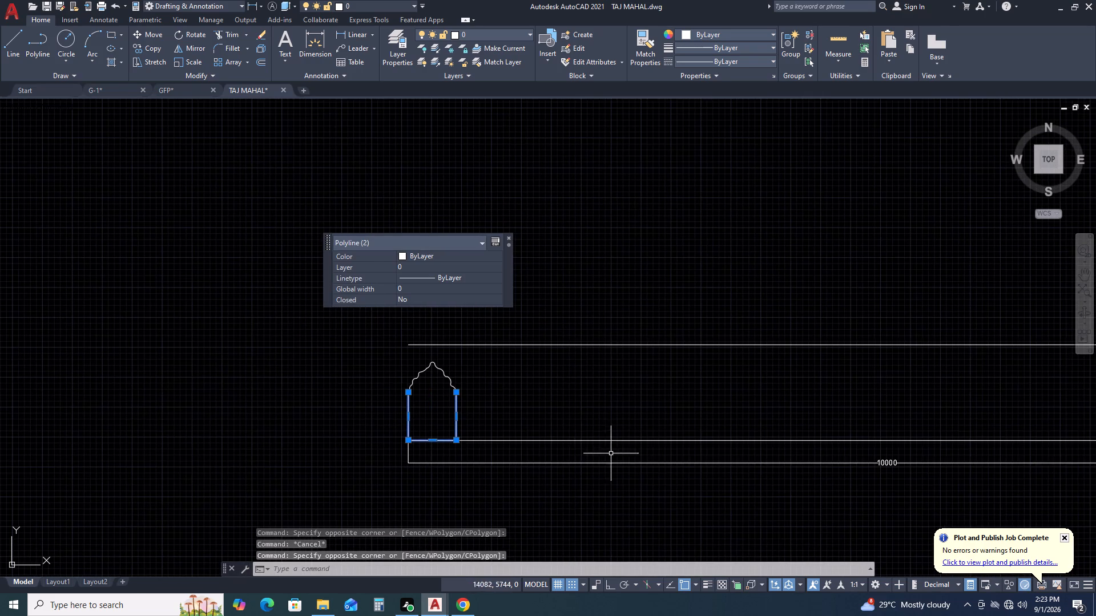
{"action": "left_click", "coordinate": [469, 375]}
{"action": "left_click", "coordinate": [386, 390]}
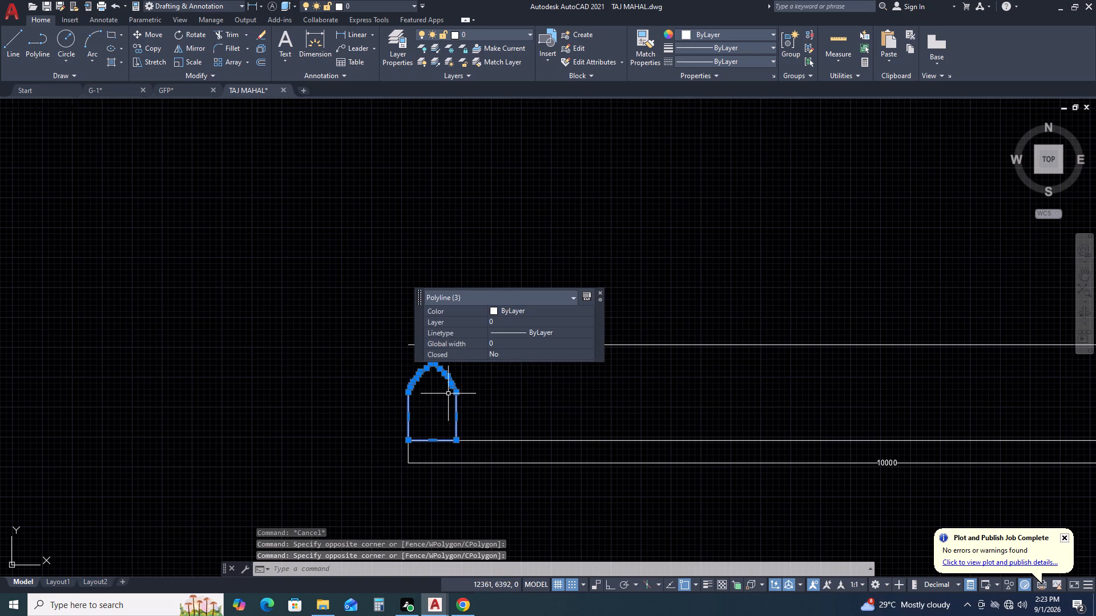
{"action": "key", "text": "j"}
{"action": "key", "text": "Return"}
{"action": "left_click_drag", "start_coordinate": [484, 396], "coordinate": [476, 398]}
{"action": "left_click", "coordinate": [445, 406]}
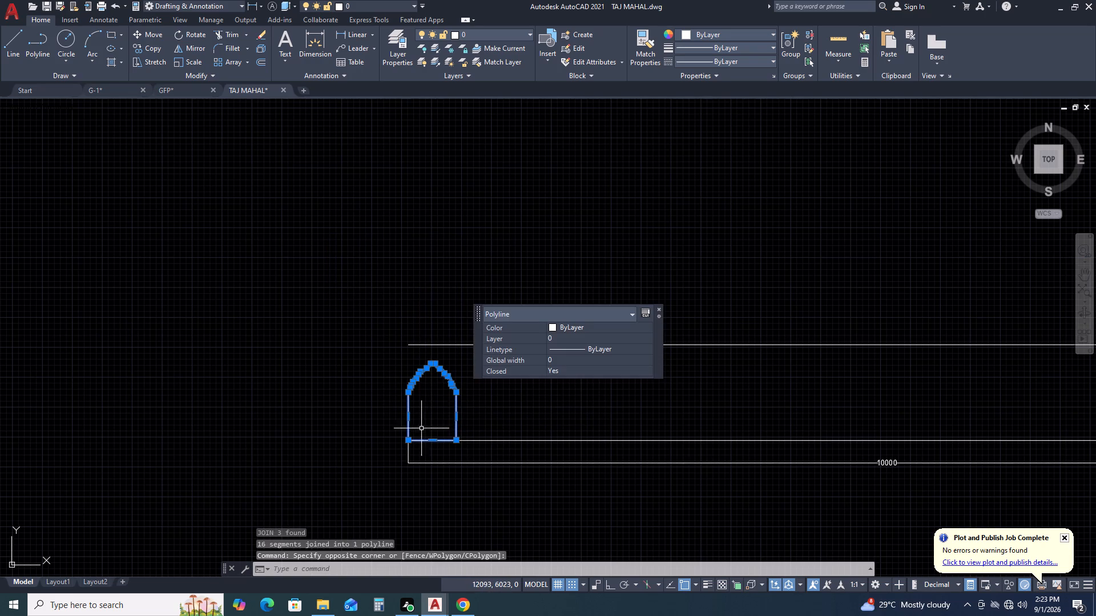
{"action": "key", "text": "Escape"}
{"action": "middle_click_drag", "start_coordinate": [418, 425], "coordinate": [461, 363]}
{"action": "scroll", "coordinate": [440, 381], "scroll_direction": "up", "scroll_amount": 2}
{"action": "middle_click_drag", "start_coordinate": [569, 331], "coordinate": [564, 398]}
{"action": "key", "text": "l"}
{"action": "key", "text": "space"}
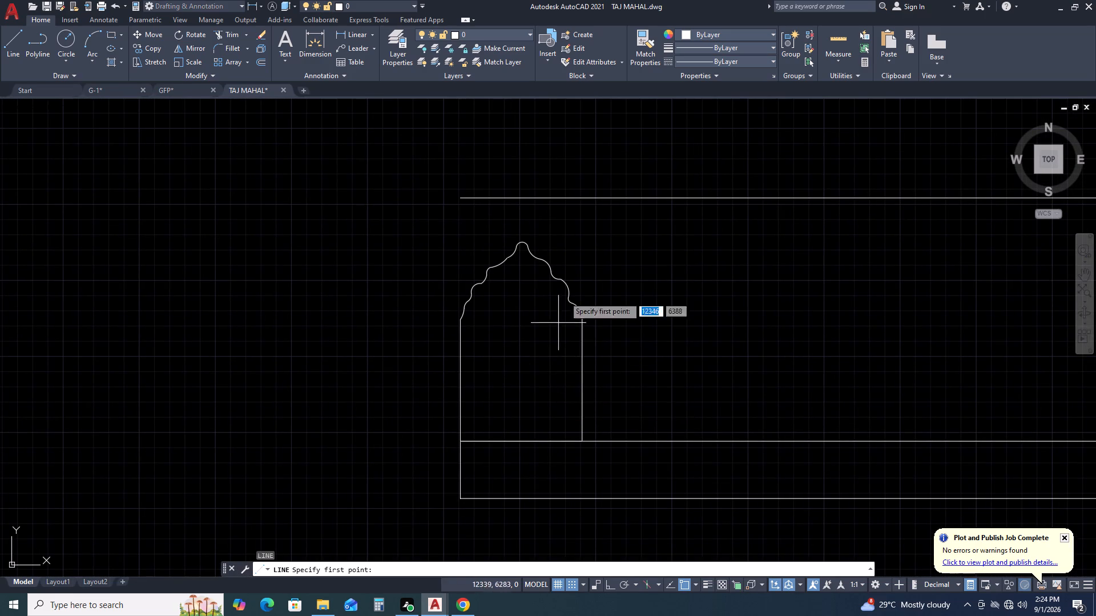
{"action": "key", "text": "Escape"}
Move the joined arch horizontally to the right along the base band's top line with Ortho on, clear of the plinth's left end.
{"action": "left_click", "coordinate": [599, 271]}
{"action": "left_click", "coordinate": [550, 330]}
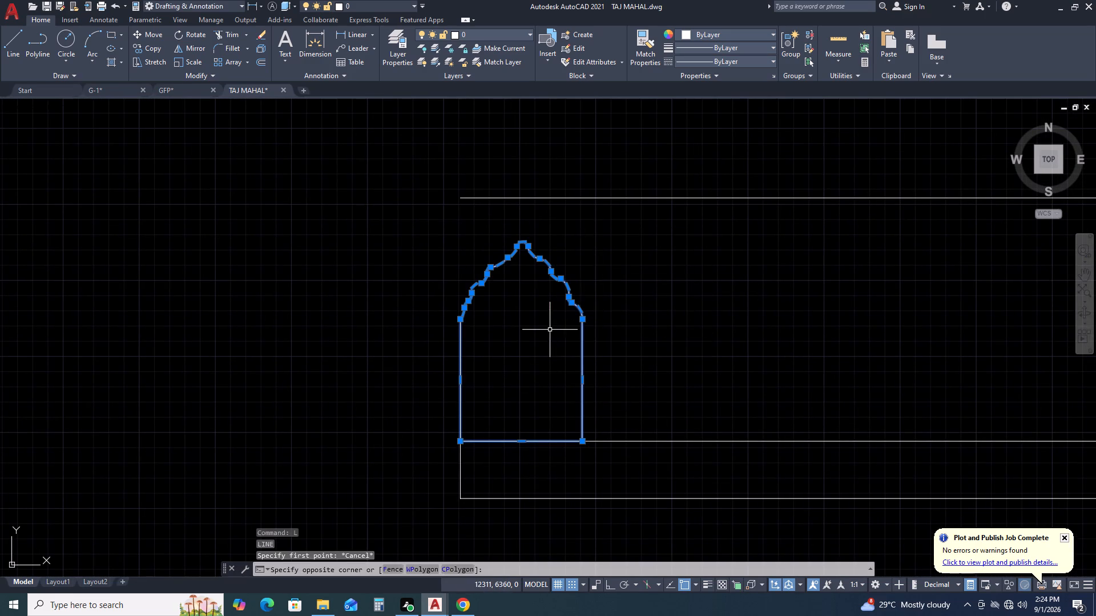
{"action": "key", "text": "m"}
{"action": "key", "text": "space"}
{"action": "left_click", "coordinate": [584, 440]}
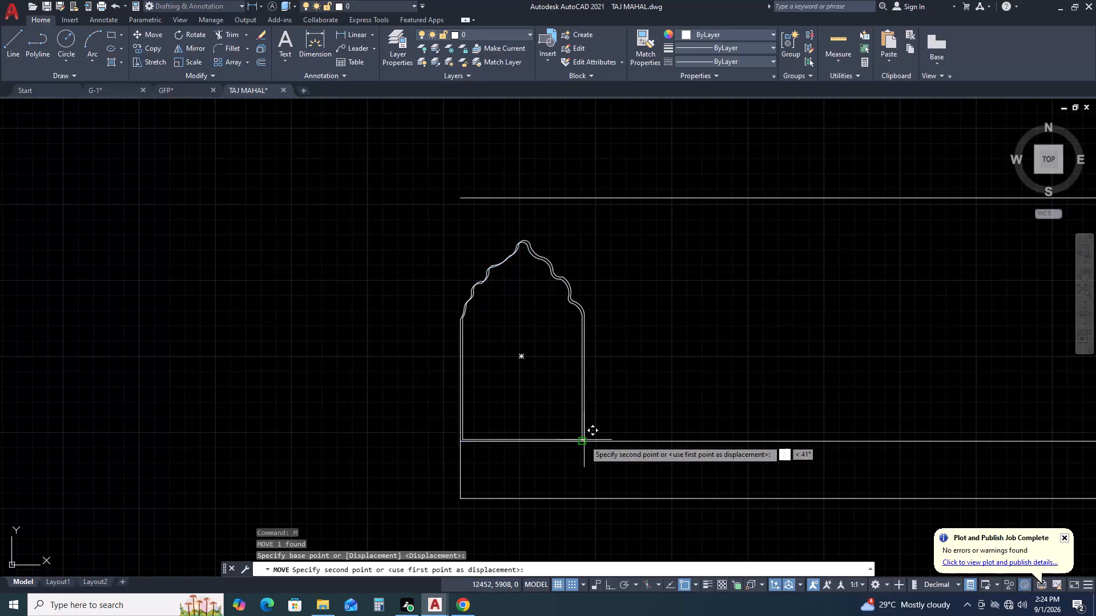
{"action": "key", "text": "F8"}
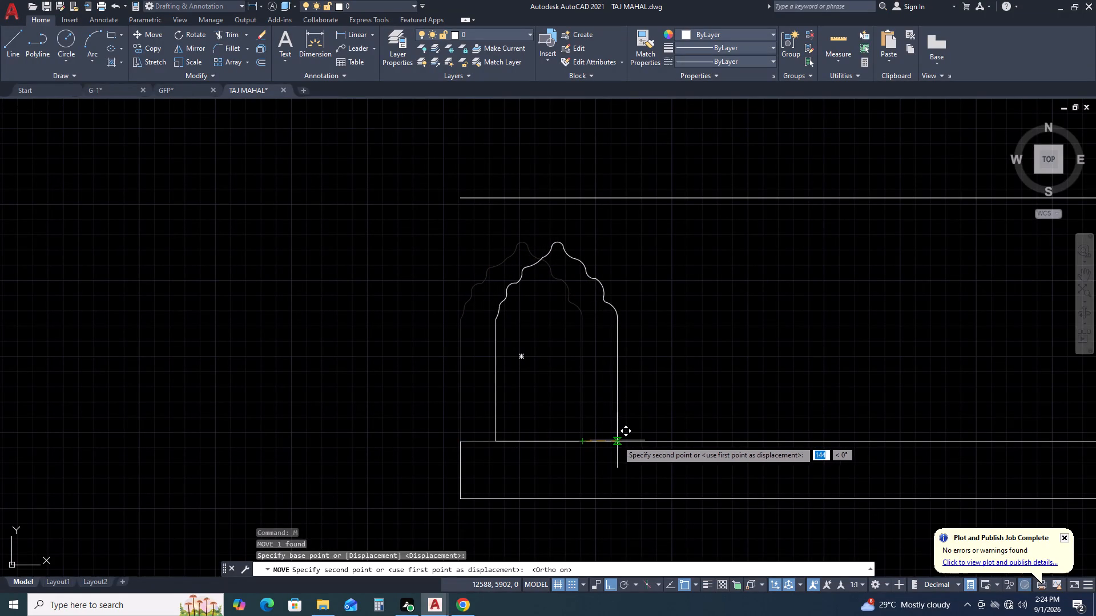
{"action": "left_click", "coordinate": [627, 441]}
Draw a vertical line closing the plinth's left end, from the base band's top corner to the upper horizontal line's end.
{"action": "middle_click", "coordinate": [781, 327]}
{"action": "middle_click_drag", "start_coordinate": [778, 327], "coordinate": [765, 329]}
{"action": "middle_click_drag", "start_coordinate": [756, 330], "coordinate": [679, 336]}
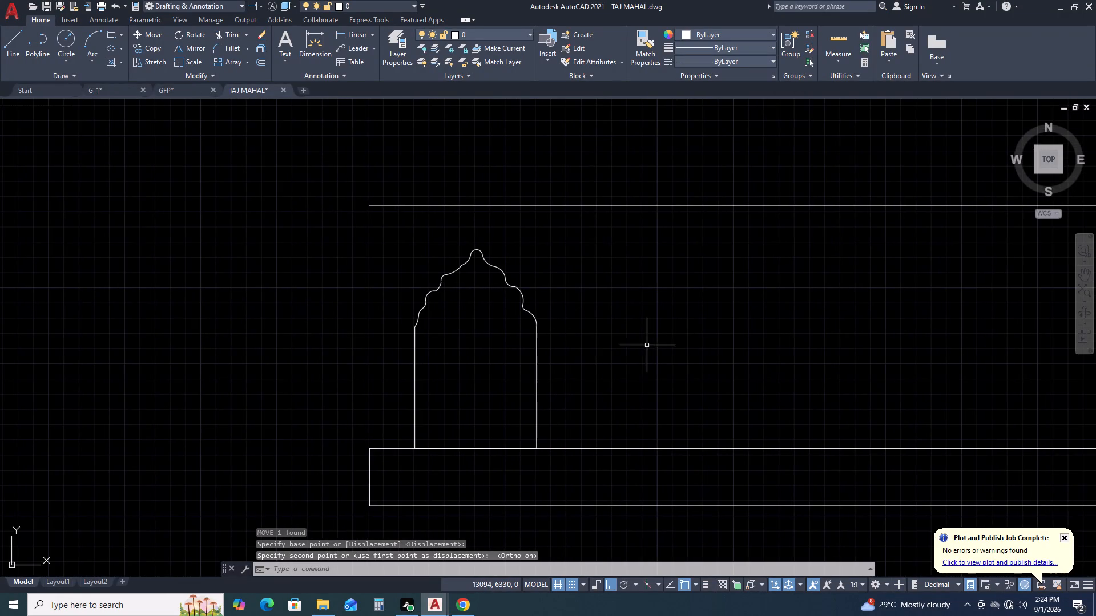
{"action": "key", "text": "l"}
{"action": "key", "text": "space"}
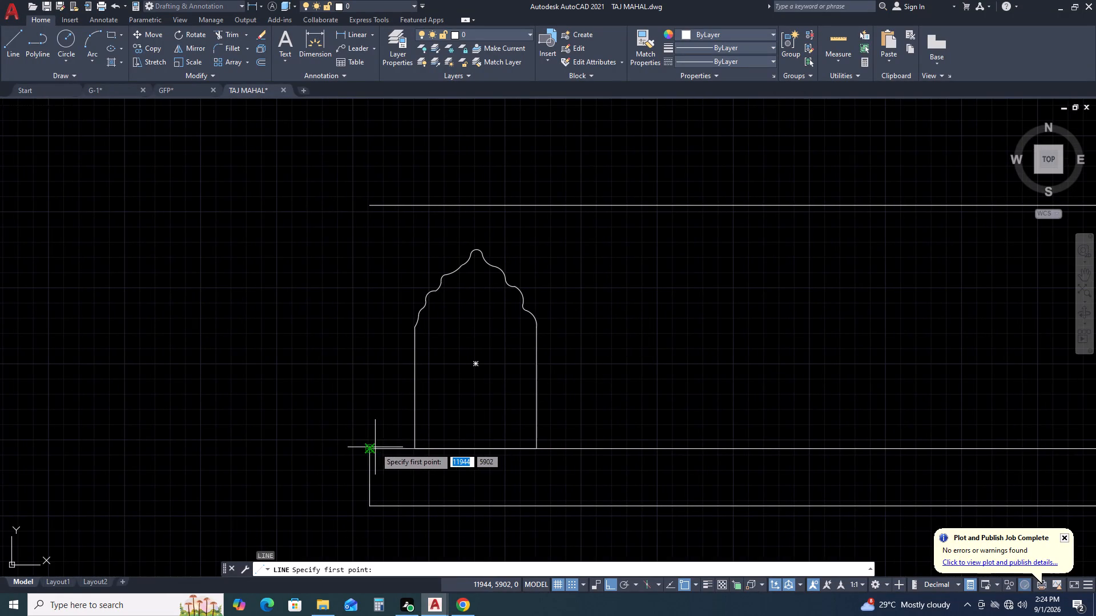
{"action": "left_click_drag", "start_coordinate": [370, 447], "coordinate": [368, 441]}
{"action": "left_click", "coordinate": [367, 204]}
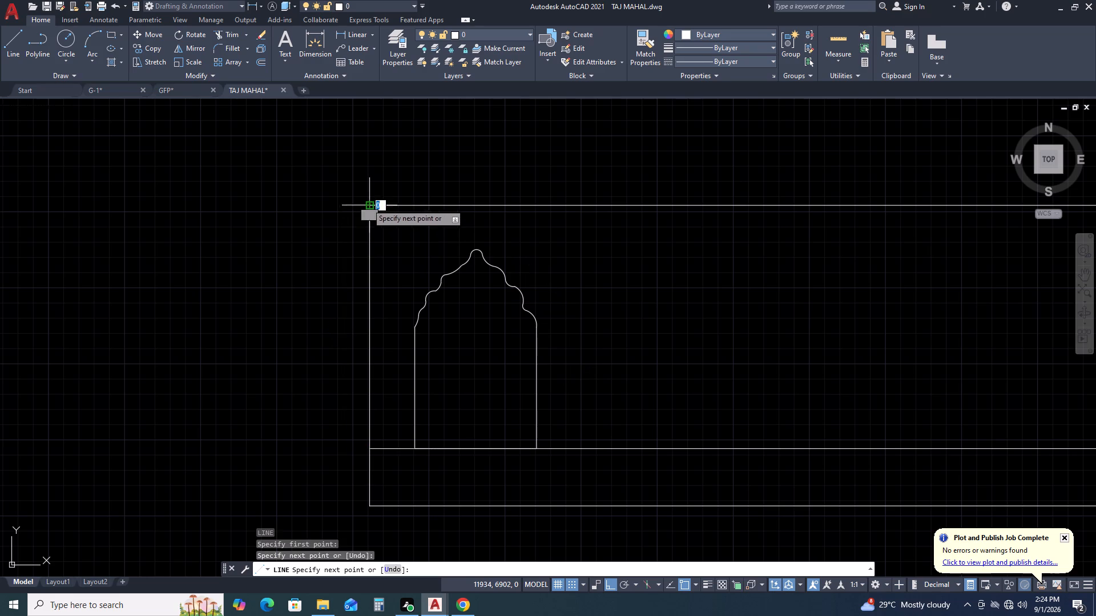
{"action": "key", "text": "Escape"}
Move the arch about 100 mm back toward the plinth's left end, keeping it on the base band's top line.
{"action": "left_click", "coordinate": [543, 299]}
{"action": "left_click", "coordinate": [513, 325]}
{"action": "type", "text": "M"}
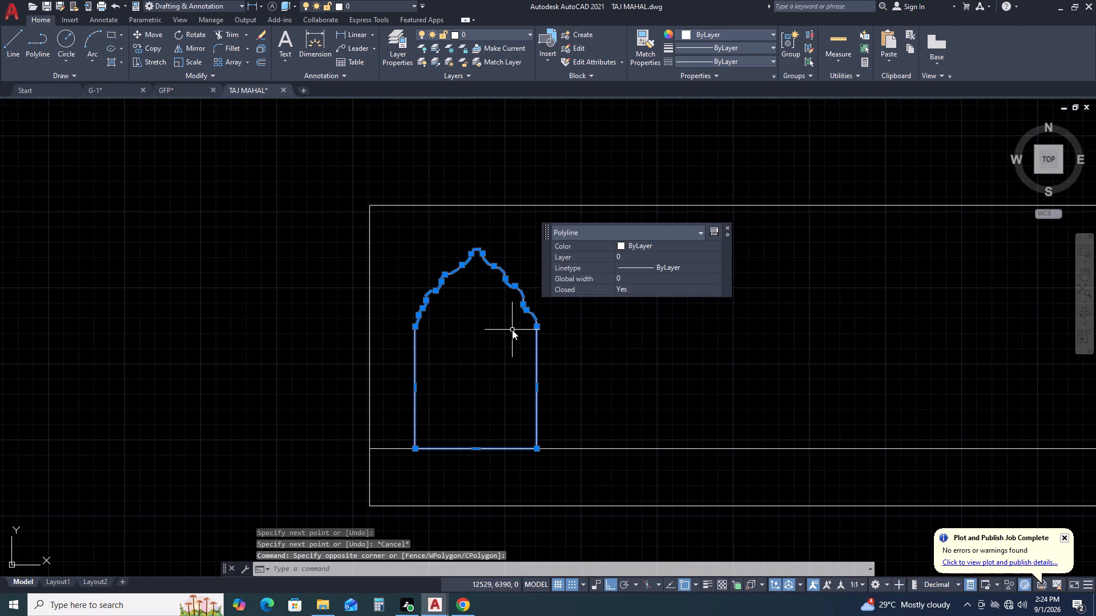
{"action": "key", "text": "space"}
{"action": "left_click", "coordinate": [413, 450]}
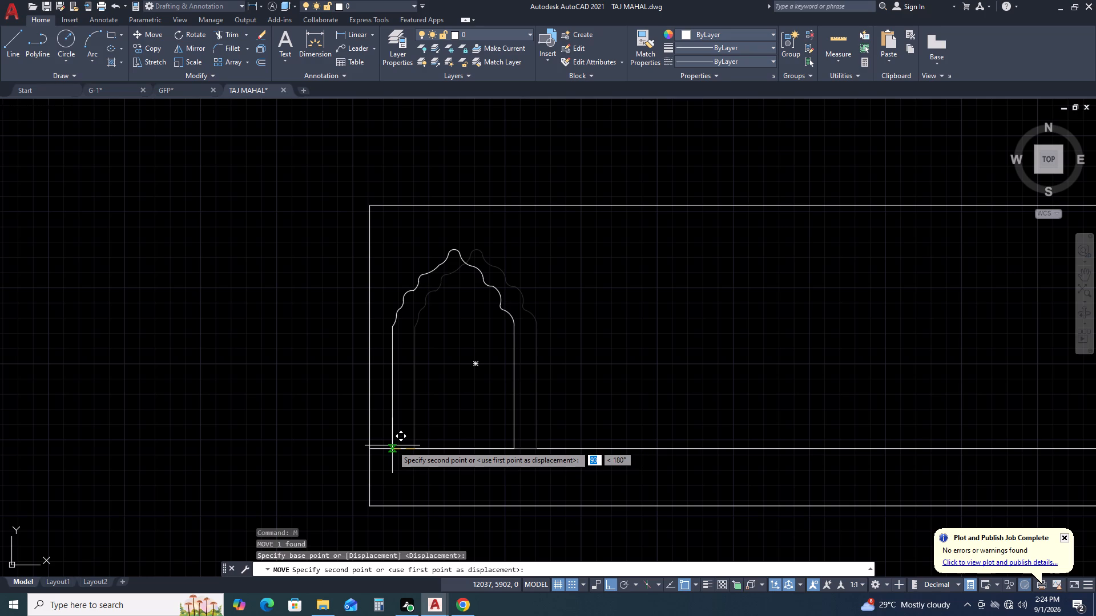
{"action": "left_click", "coordinate": [389, 447]}
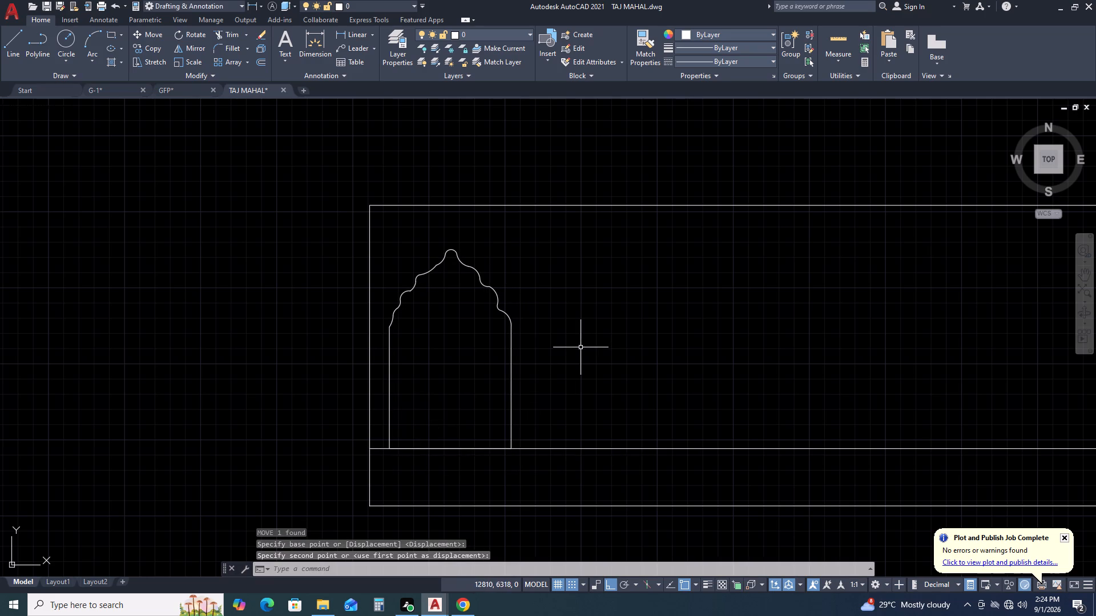
Draw a line from the arch's lower right corner 50 mm along the base band, after trying 100 mm, and straight up to the upper line.
{"action": "key", "text": "l"}
{"action": "key", "text": "space"}
{"action": "left_click", "coordinate": [508, 446]}
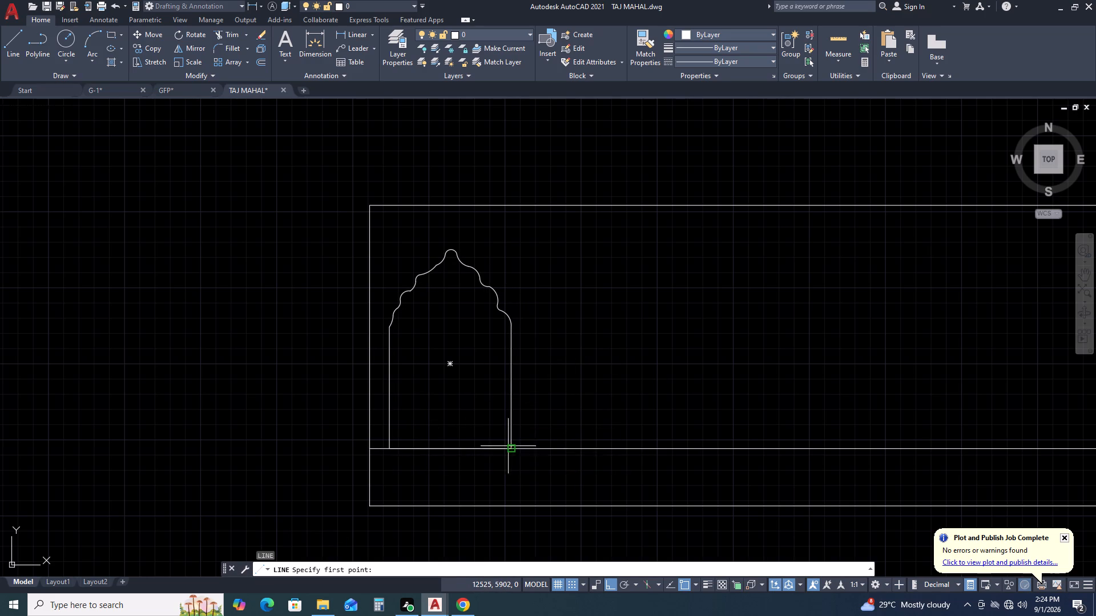
{"action": "key", "text": "1"}
{"action": "key", "text": "0"}
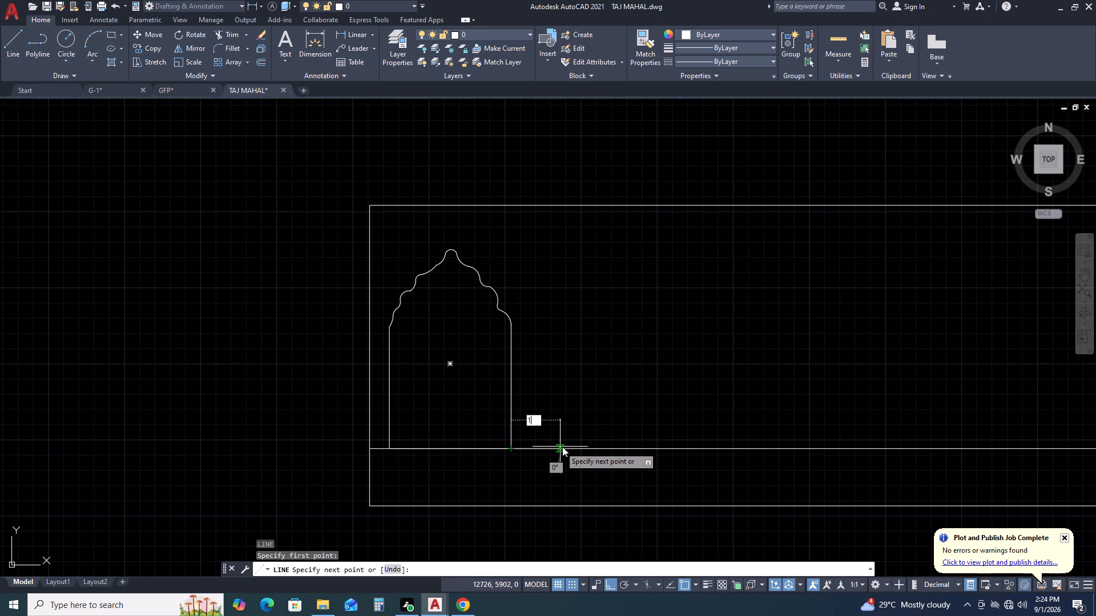
{"action": "key", "text": "0"}
{"action": "key", "text": "space"}
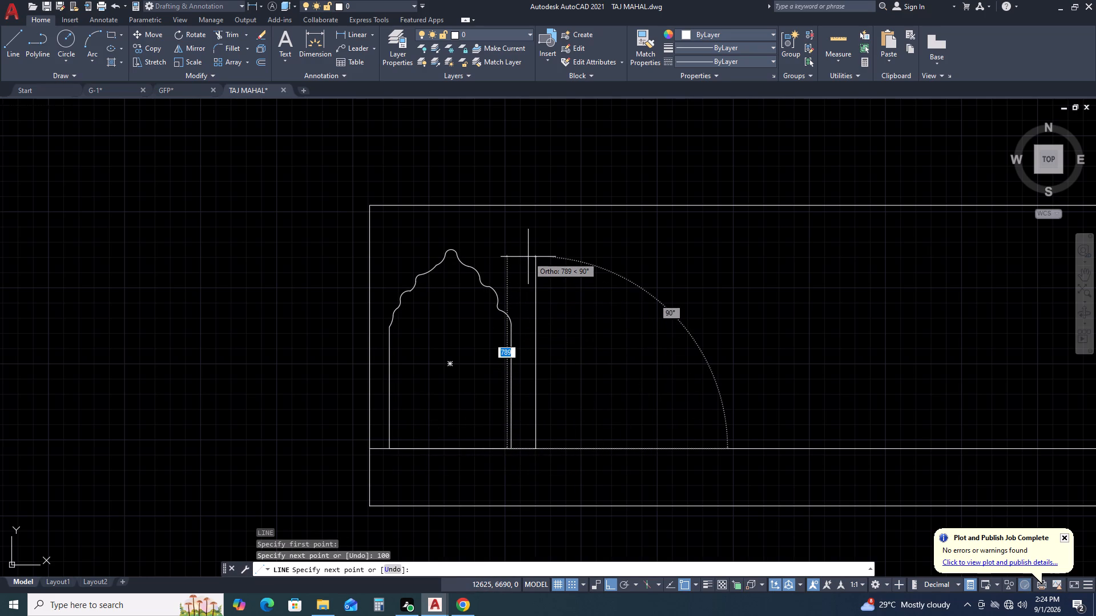
{"action": "key", "text": "ctrl+z"}
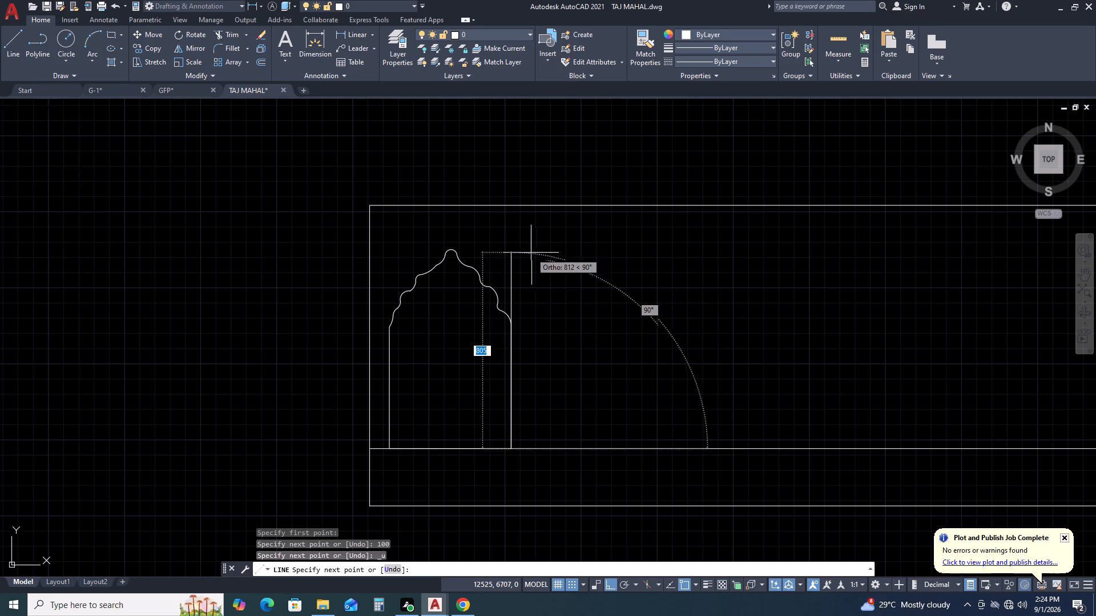
{"action": "key", "text": "5"}
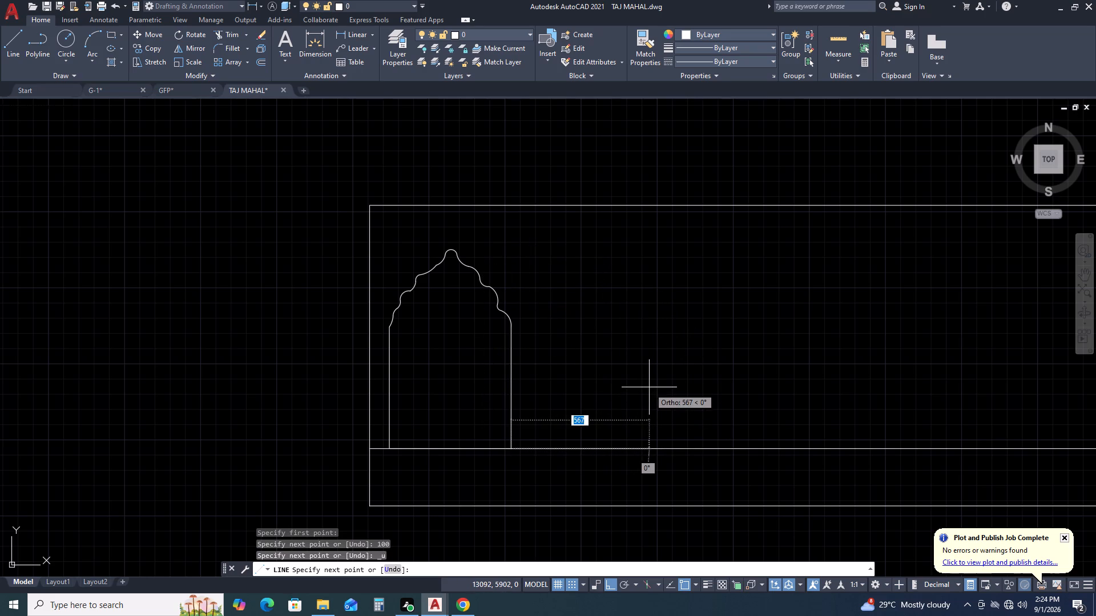
{"action": "key", "text": "0"}
{"action": "key", "text": "BackSpace"}
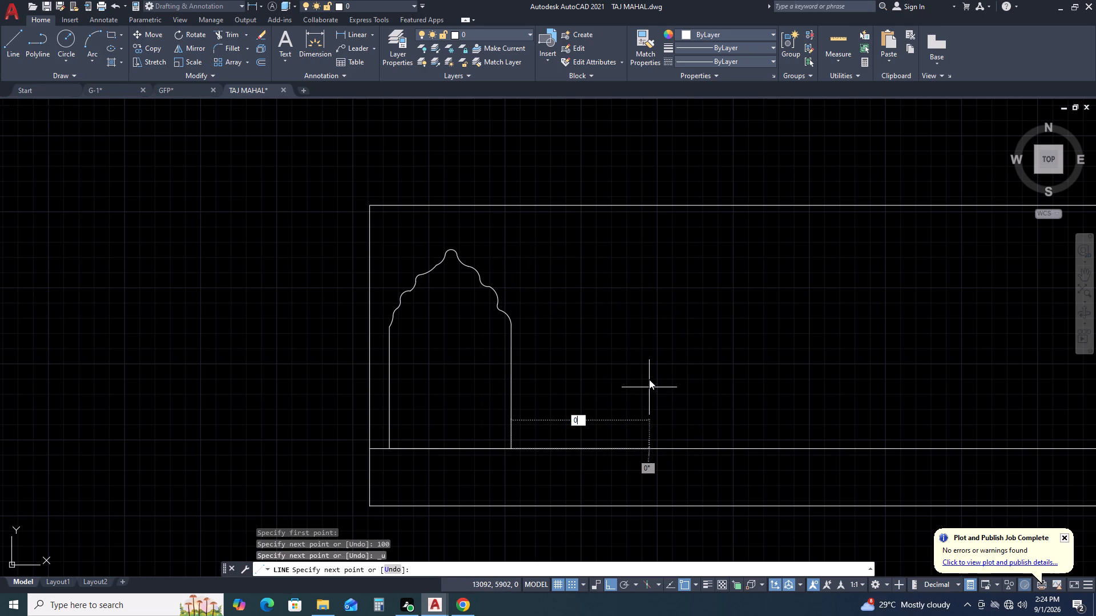
{"action": "type", "text": "50"}
{"action": "key", "text": "space"}
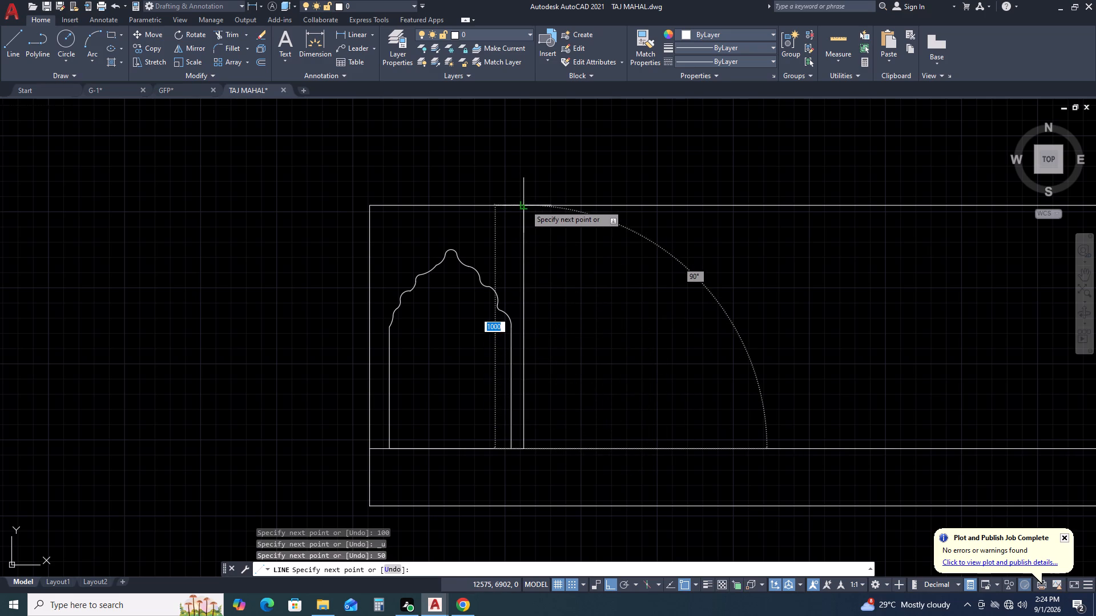
{"action": "left_click", "coordinate": [525, 205]}
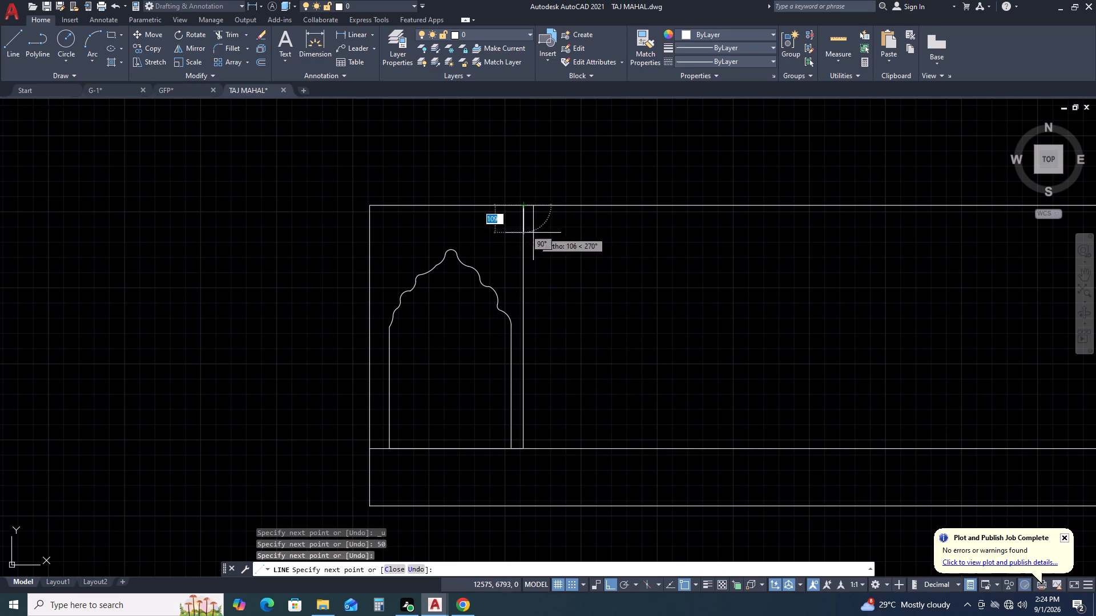
{"action": "key", "text": "Escape"}
Mirror the scalloped arch about the bay's vertical dividing line, keeping the original.
{"action": "scroll", "coordinate": [610, 331], "scroll_direction": "down", "scroll_amount": 2}
{"action": "middle_click_drag", "start_coordinate": [783, 311], "coordinate": [660, 316]}
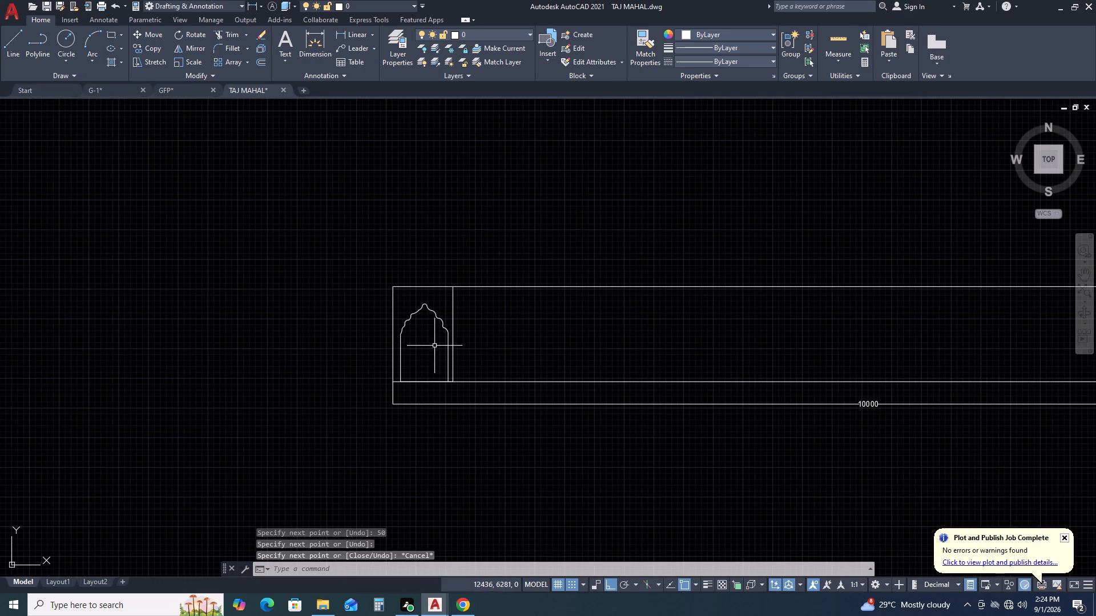
{"action": "middle_click_drag", "start_coordinate": [595, 344], "coordinate": [560, 282]}
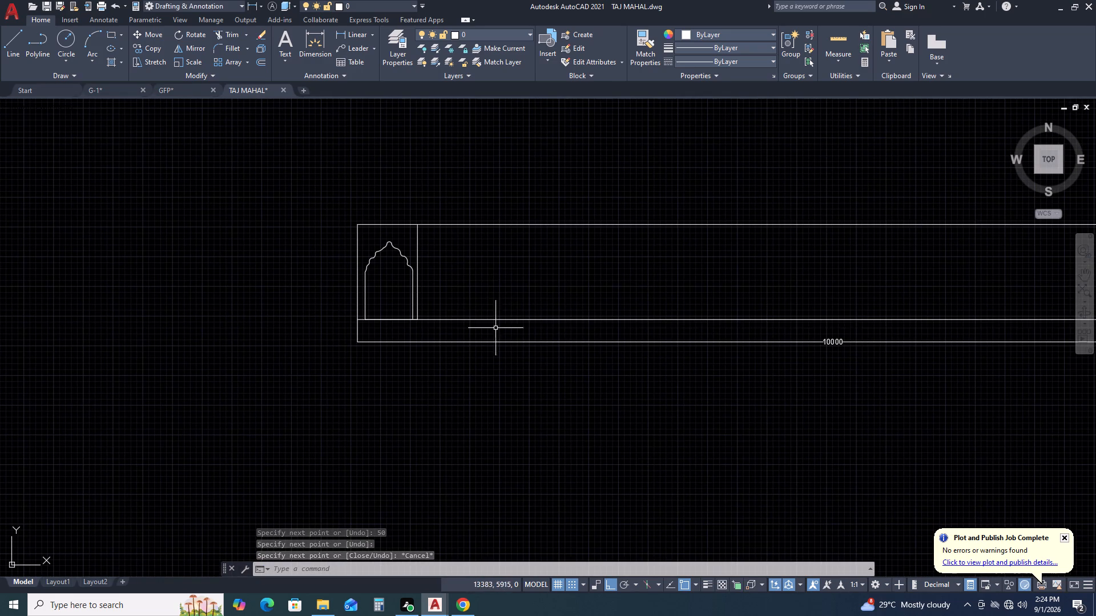
{"action": "scroll", "coordinate": [414, 260], "scroll_direction": "up", "scroll_amount": 1}
{"action": "left_click", "coordinate": [409, 243]}
{"action": "left_click", "coordinate": [385, 261]}
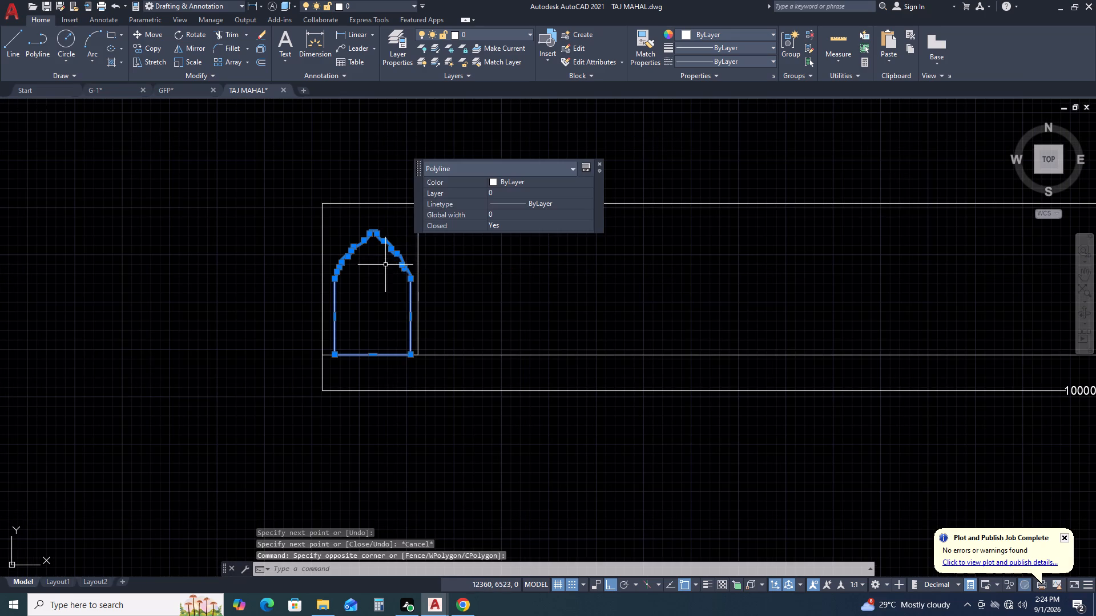
{"action": "key", "text": "Escape"}
{"action": "left_click", "coordinate": [405, 255]}
{"action": "left_click", "coordinate": [385, 254]}
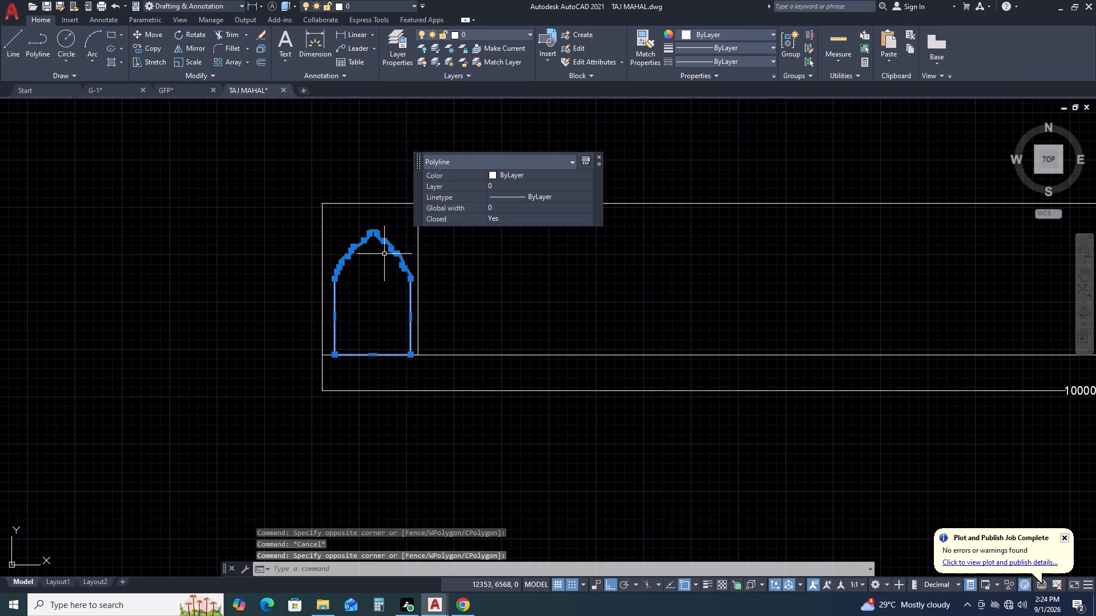
{"action": "key", "text": "m"}
{"action": "key", "text": "i"}
{"action": "key", "text": "space"}
{"action": "scroll", "coordinate": [426, 358], "scroll_direction": "up", "scroll_amount": 2}
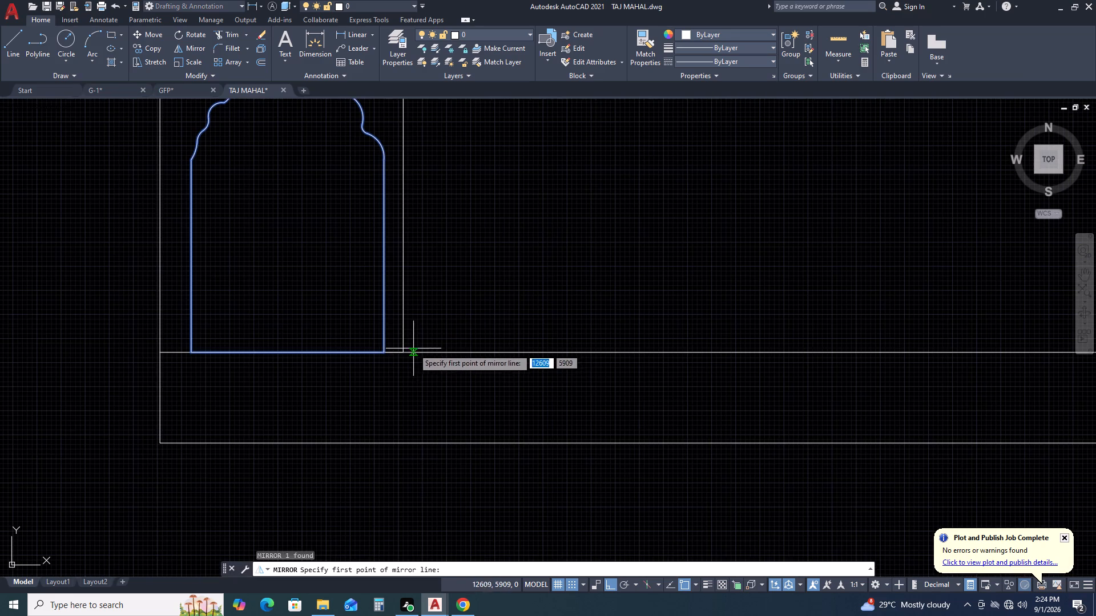
{"action": "left_click", "coordinate": [402, 354]}
{"action": "scroll", "coordinate": [417, 307], "scroll_direction": "down", "scroll_amount": 2}
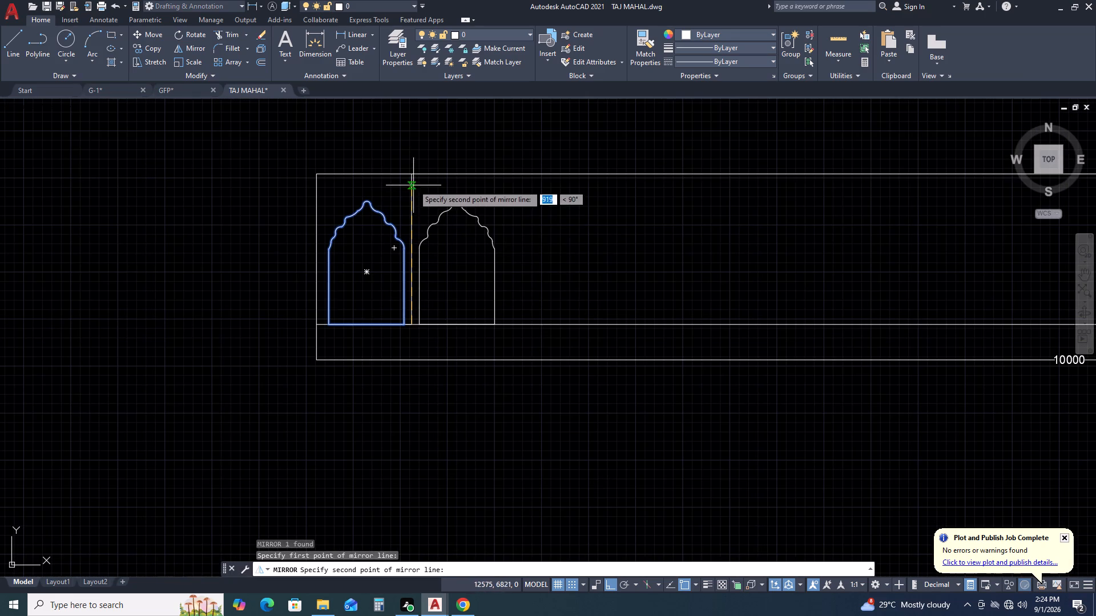
{"action": "left_click", "coordinate": [412, 171]}
{"action": "left_click_drag", "start_coordinate": [438, 213], "coordinate": [412, 171]}
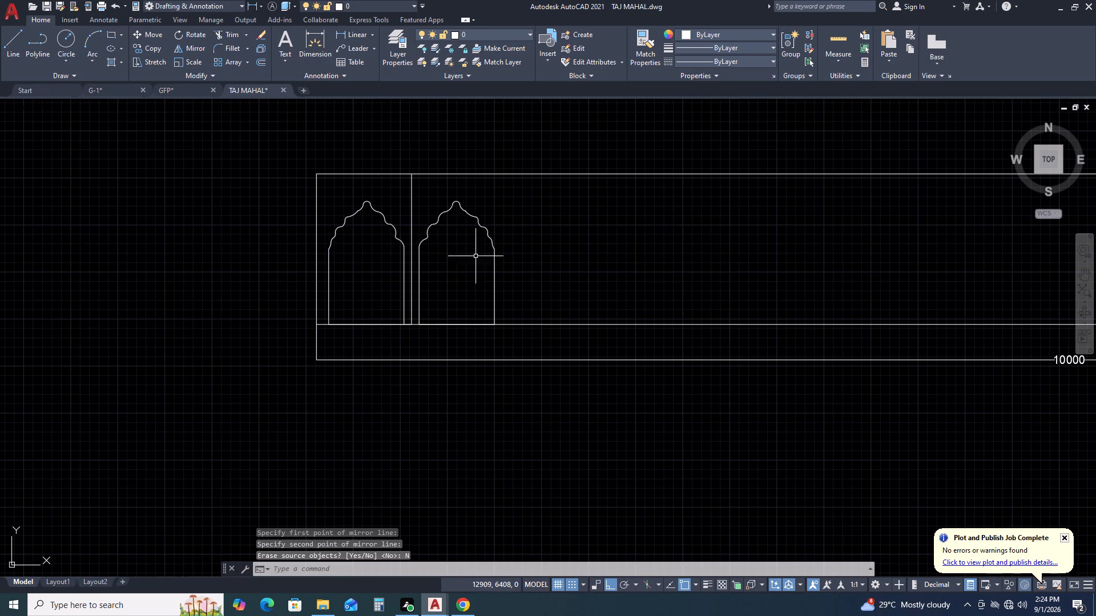
Draw a line from the second arch's lower right corner 50 mm along the base band and straight up to the upper line.
{"action": "key", "text": "l"}
{"action": "key", "text": "space"}
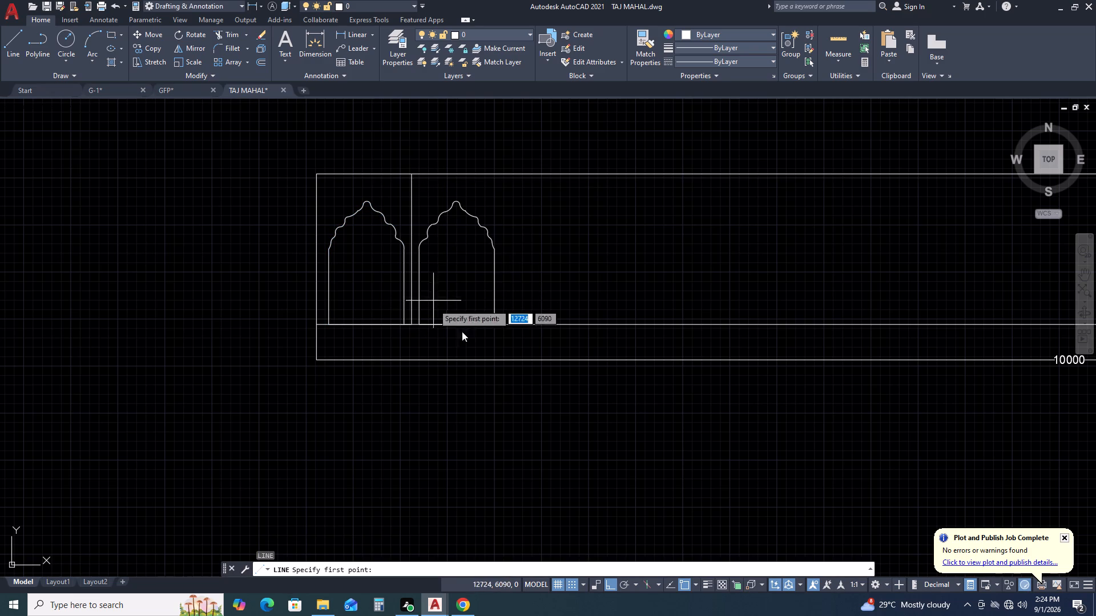
{"action": "left_click", "coordinate": [494, 325]}
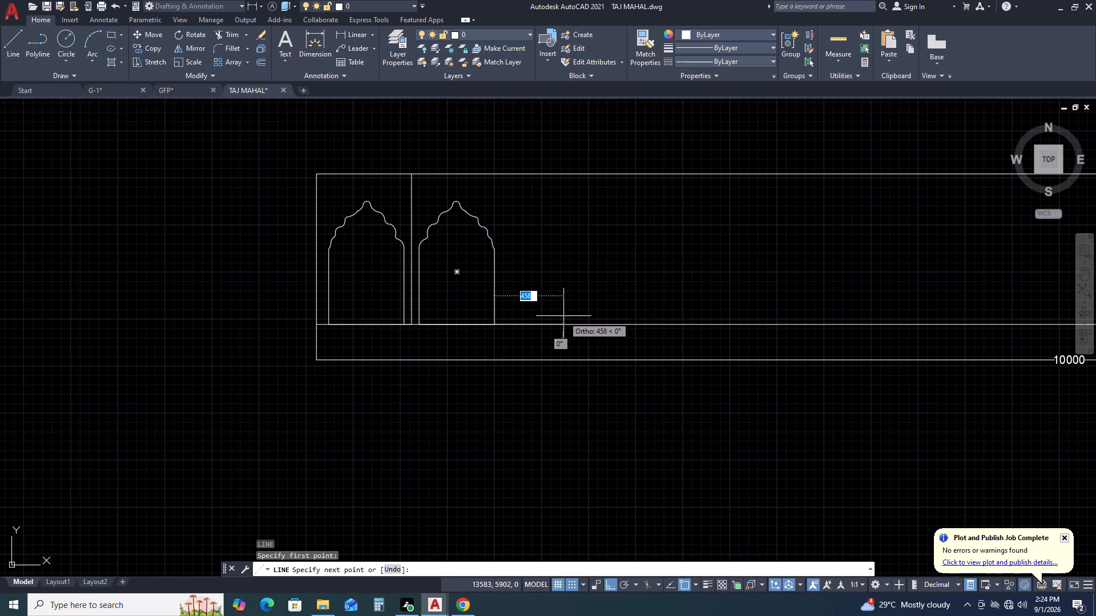
{"action": "key", "text": "5"}
{"action": "key", "text": "0"}
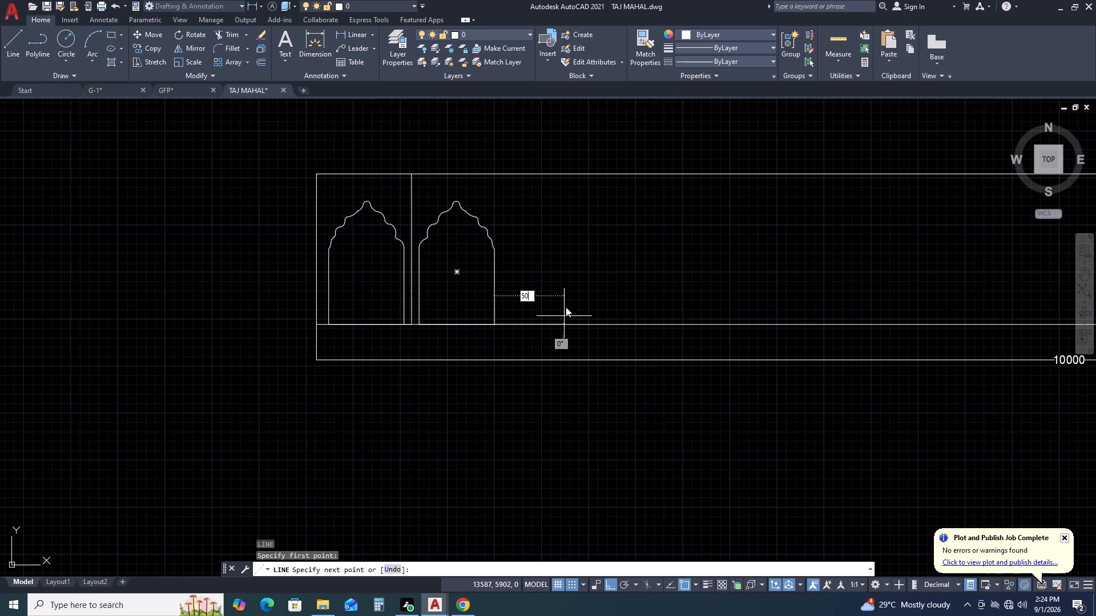
{"action": "key", "text": "space"}
{"action": "left_click", "coordinate": [503, 173]}
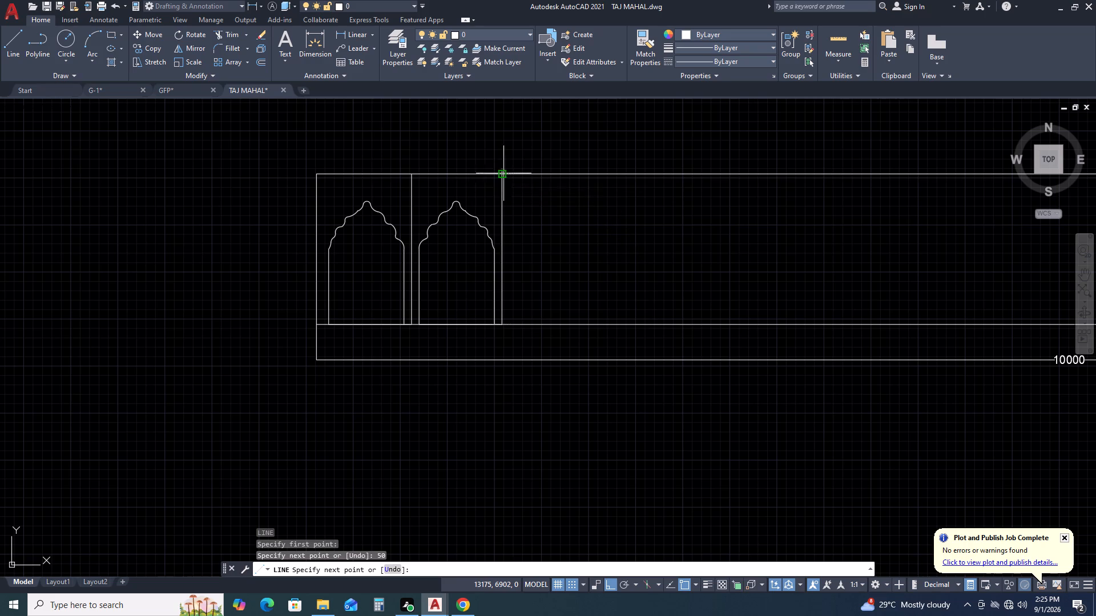
{"action": "key", "text": "Escape"}
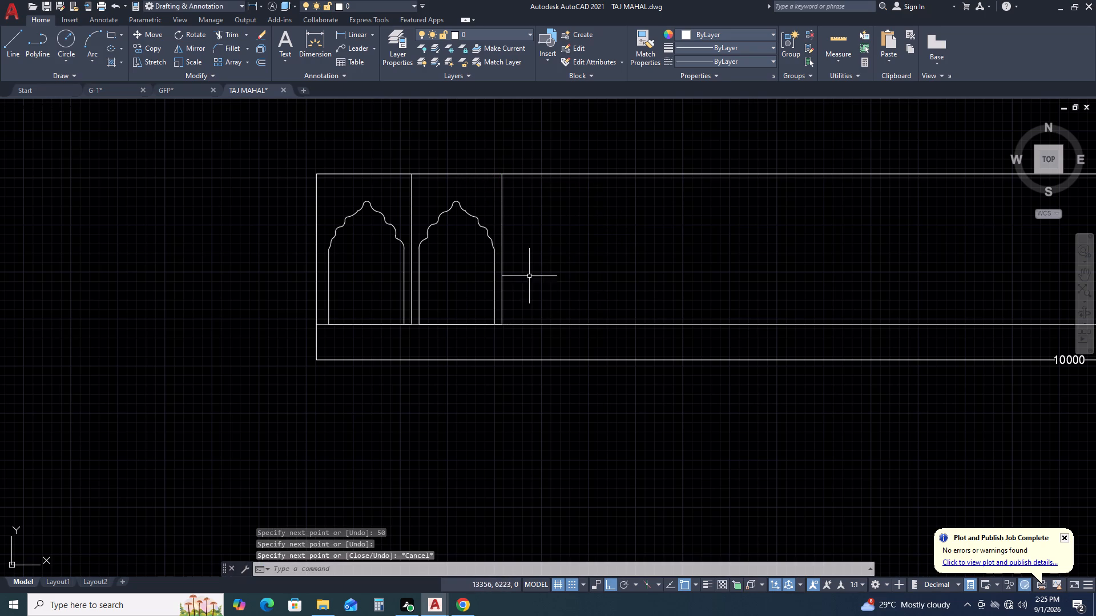
Replace the vertical line beside the second arch with a polyline from the base band's top line up to the upper line.
{"action": "left_click", "coordinate": [502, 228]}
{"action": "key", "text": "Delete"}
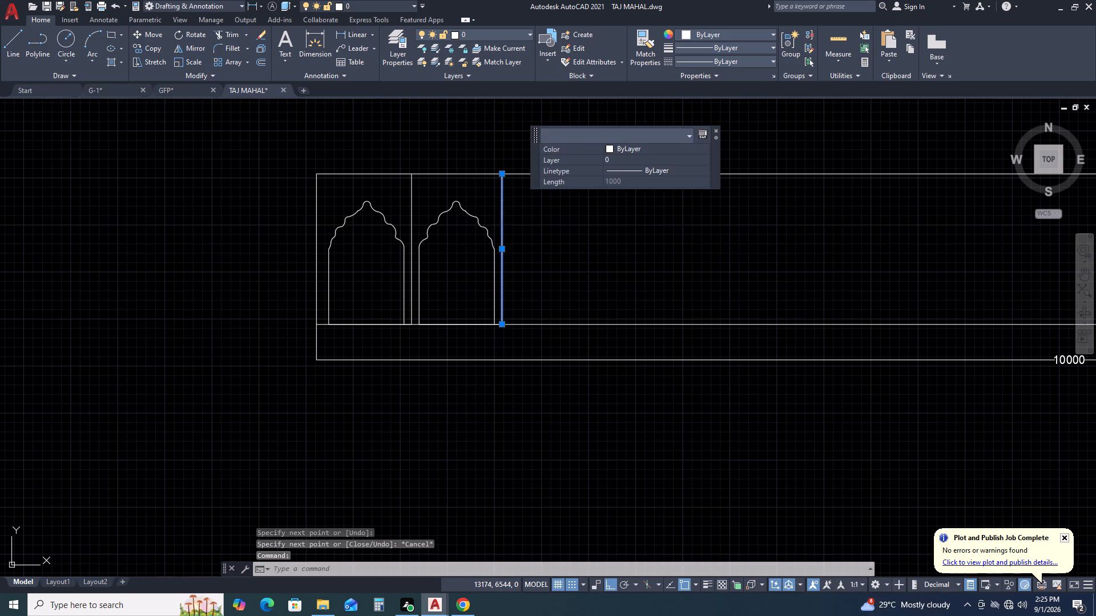
{"action": "key", "text": "p"}
{"action": "key", "text": "l"}
{"action": "key", "text": "space"}
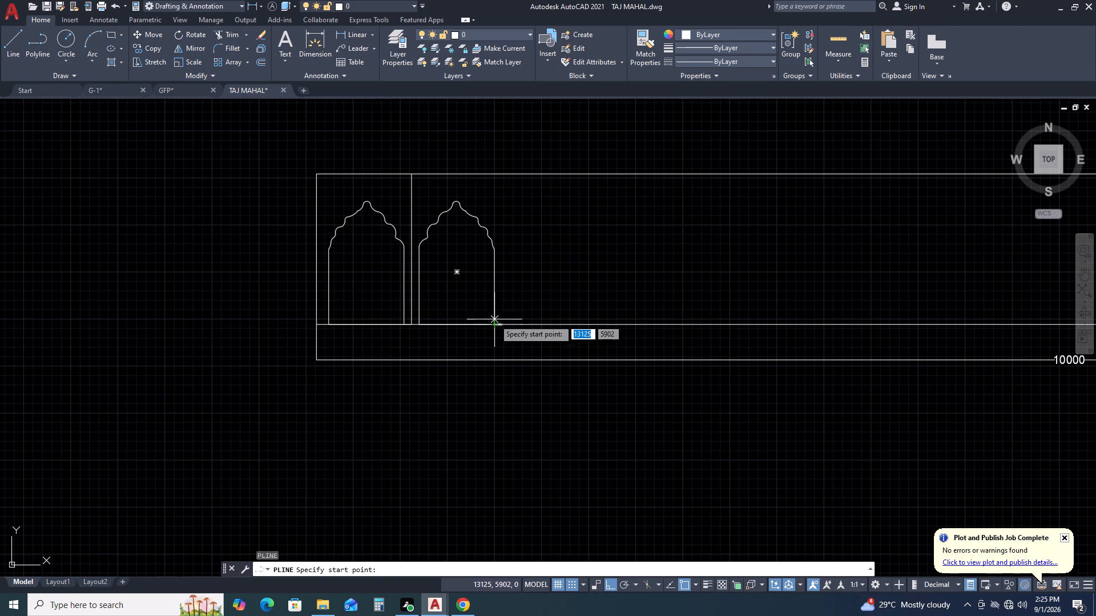
{"action": "left_click", "coordinate": [503, 326]}
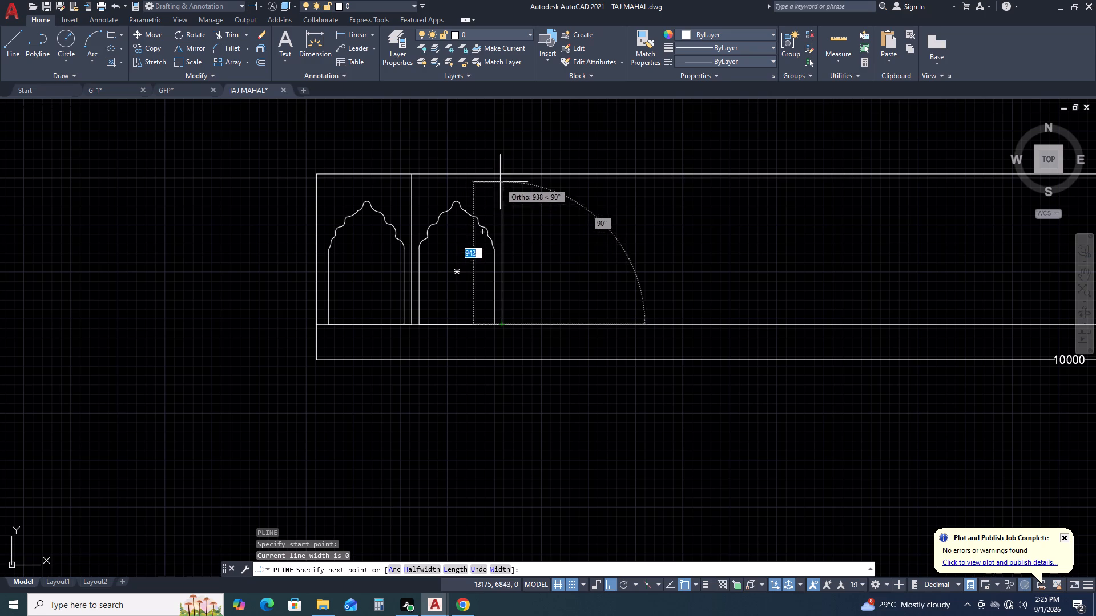
{"action": "left_click", "coordinate": [503, 173]}
{"action": "key", "text": "Escape"}
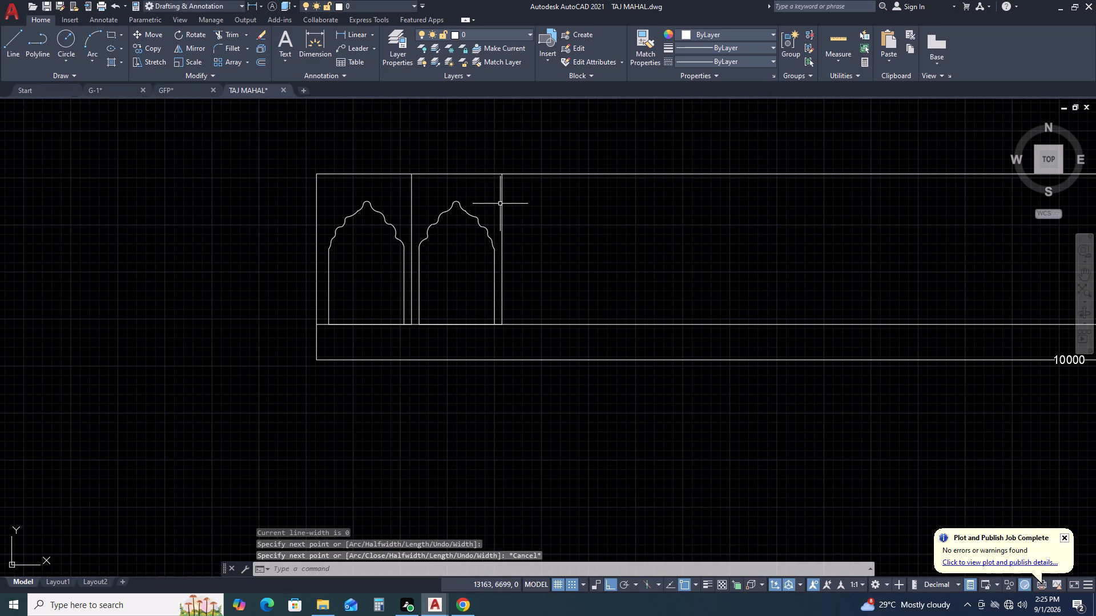
Set the global width of the vertical polyline beside the second arch to 20.
{"action": "left_click", "coordinate": [500, 204]}
{"action": "left_click", "coordinate": [504, 191]}
{"action": "left_click", "coordinate": [504, 197]}
{"action": "left_click", "coordinate": [499, 189]}
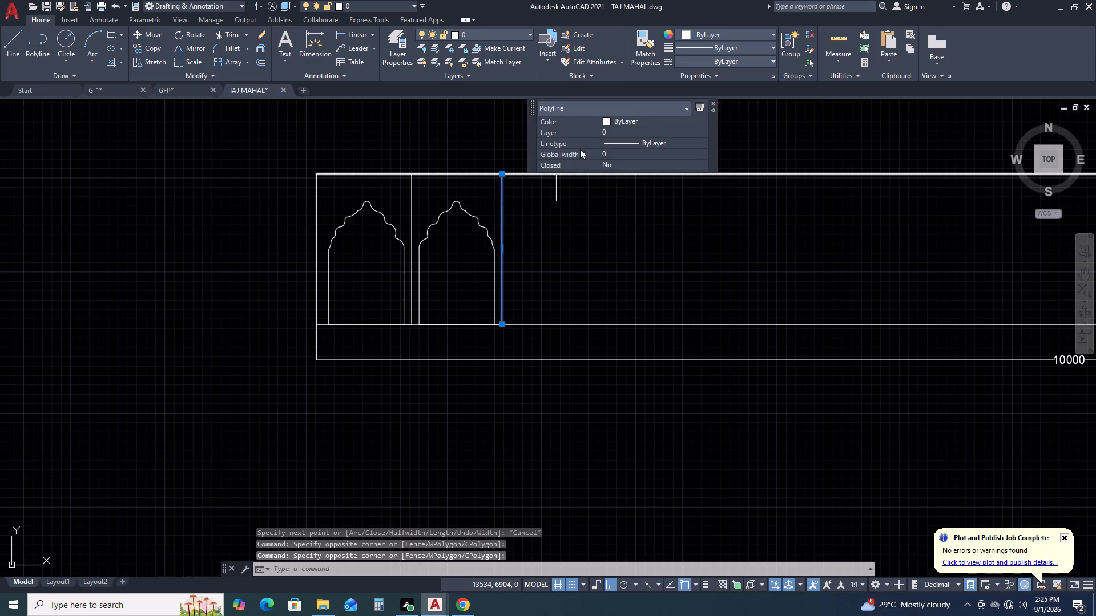
{"action": "left_click", "coordinate": [613, 152]}
{"action": "type", "text": "20"}
{"action": "key", "text": "Right"}
{"action": "key", "text": "Return"}
{"action": "key", "text": "Escape"}
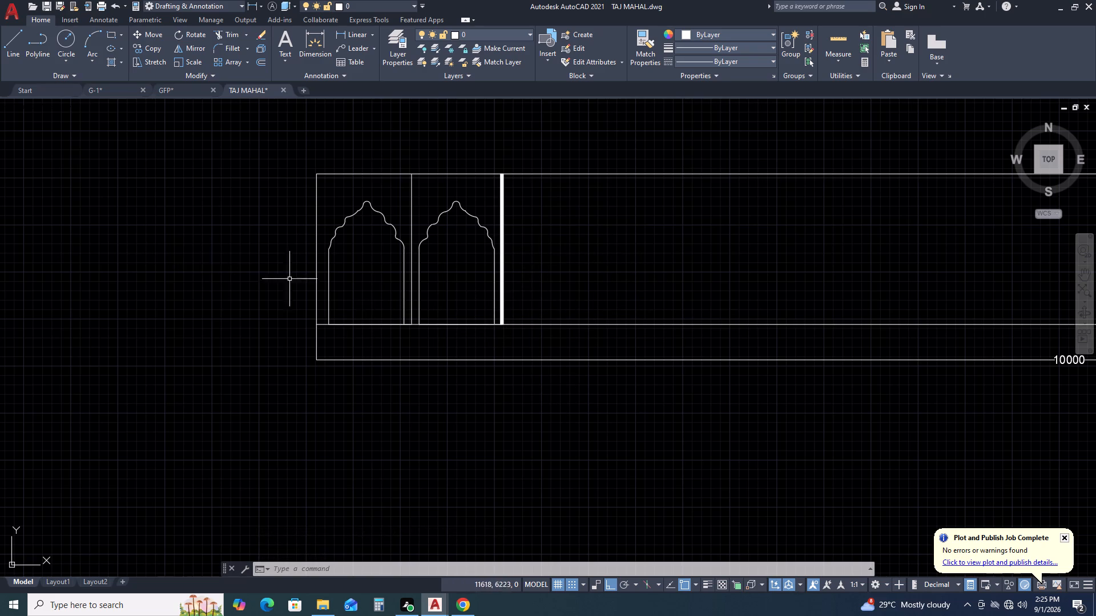
Move the plinth's upper horizontal line straight down about 150 mm, to just above the arch tips.
{"action": "scroll", "coordinate": [436, 275], "scroll_direction": "down", "scroll_amount": 1}
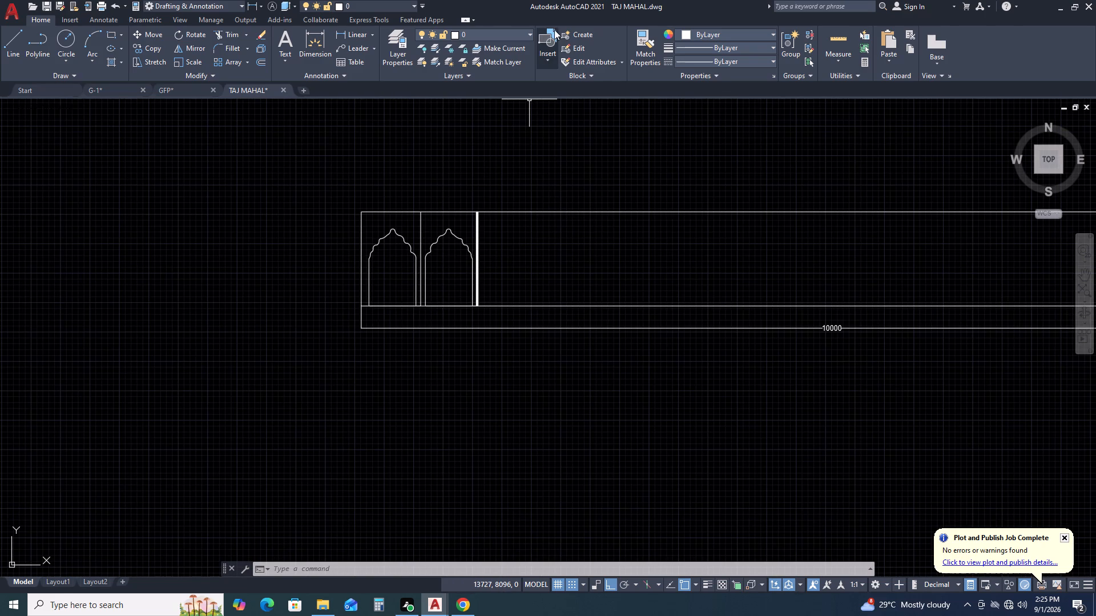
{"action": "left_click", "coordinate": [668, 183]}
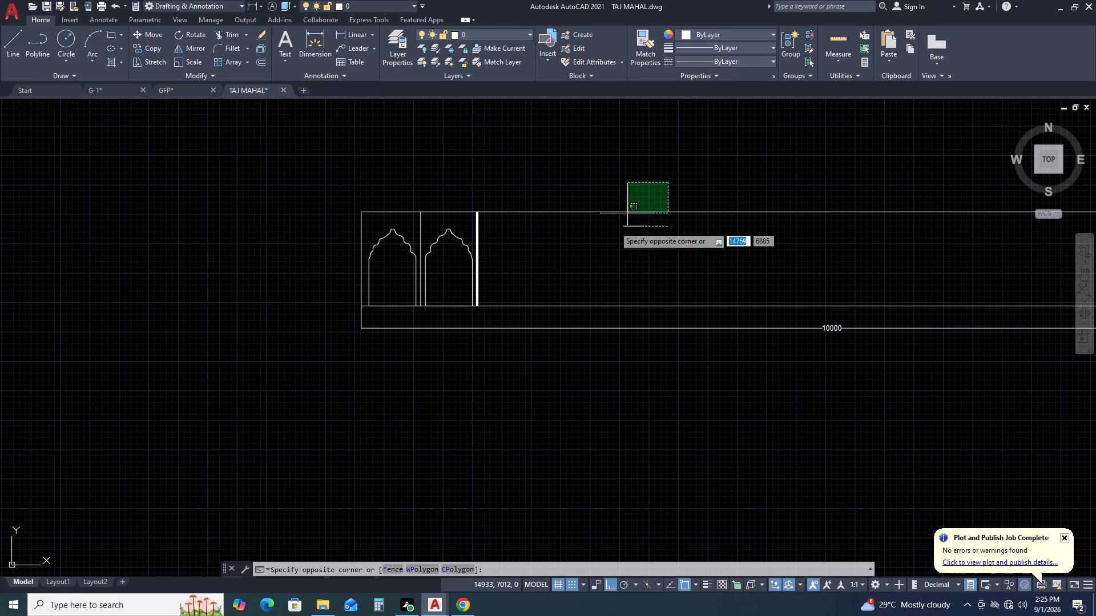
{"action": "left_click", "coordinate": [610, 244]}
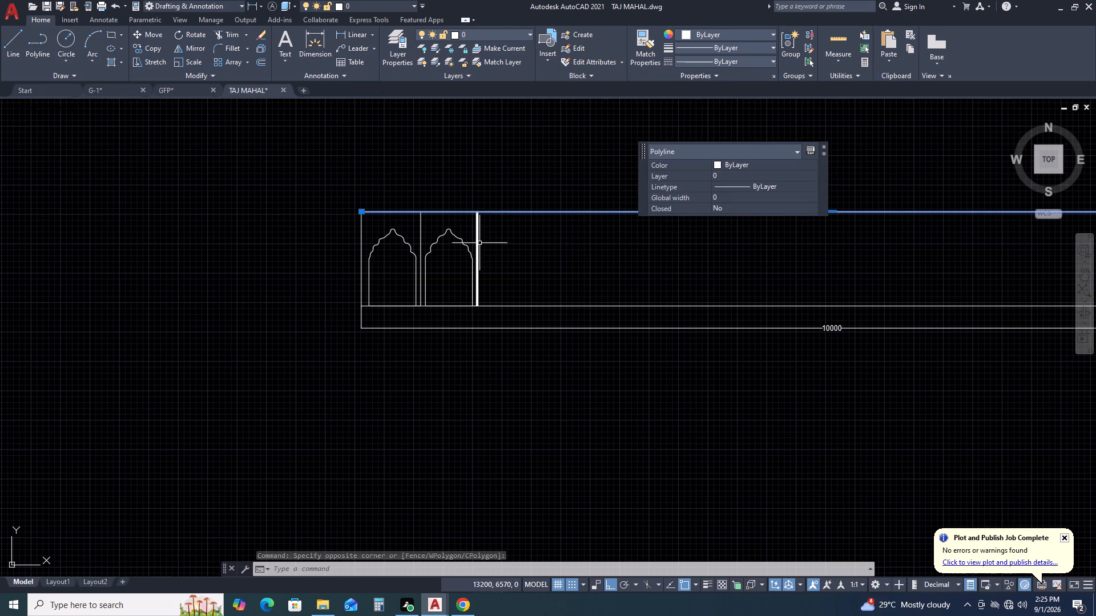
{"action": "key", "text": "m"}
{"action": "key", "text": "space"}
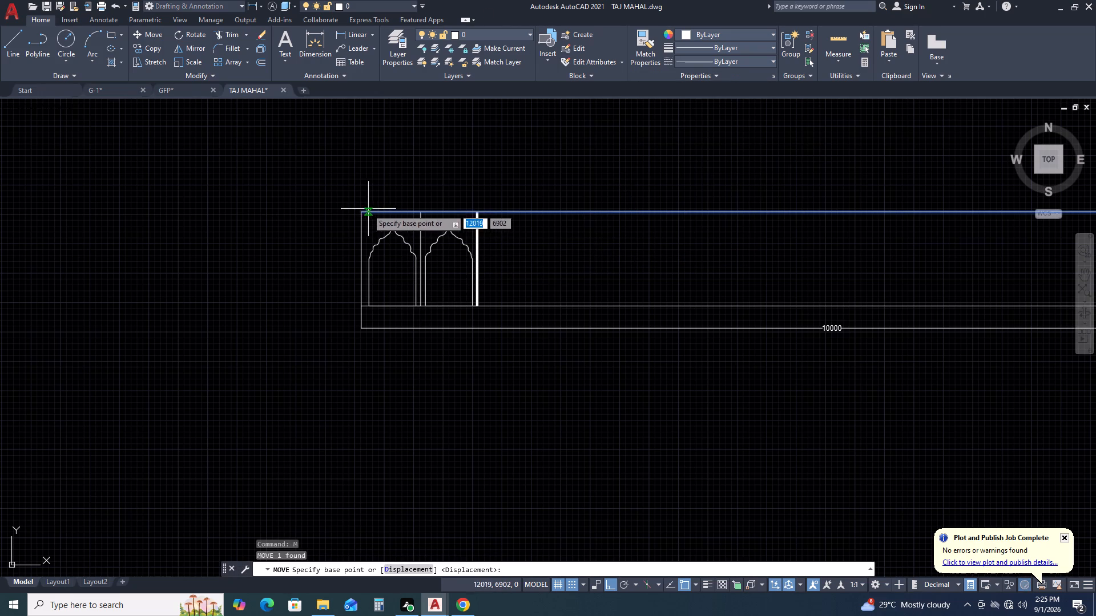
{"action": "left_click", "coordinate": [362, 212]}
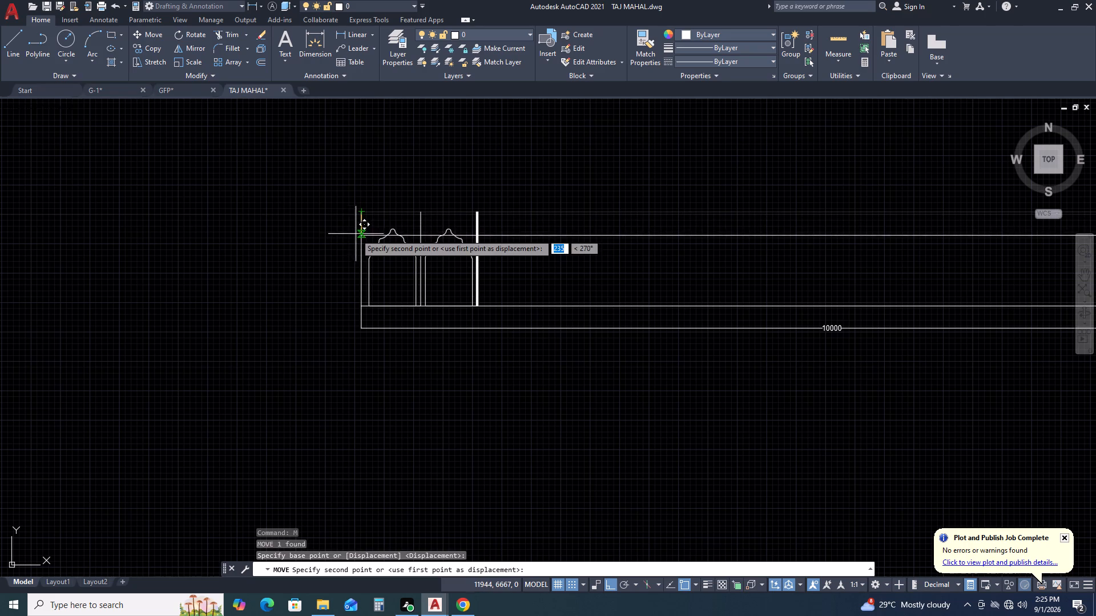
{"action": "left_click", "coordinate": [357, 225]}
Offset the lowered horizontal line upward by 50 mm twice, giving three parallel lines above the arches.
{"action": "left_click", "coordinate": [595, 211]}
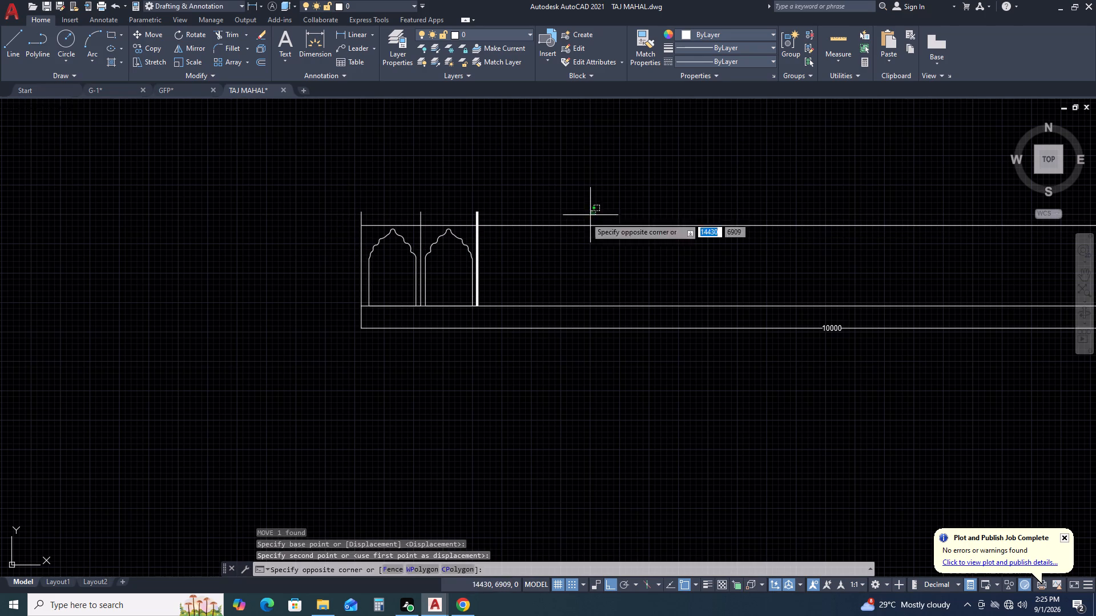
{"action": "left_click", "coordinate": [542, 249]}
{"action": "key", "text": "o"}
{"action": "key", "text": "space"}
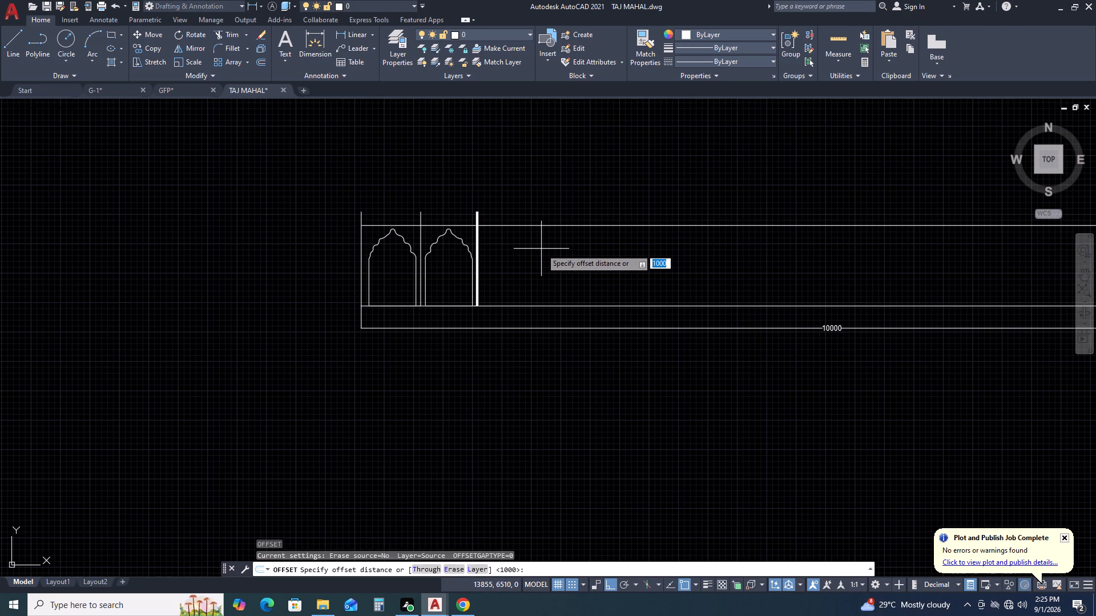
{"action": "type", "text": "50"}
{"action": "key", "text": "space"}
{"action": "left_click", "coordinate": [546, 216]}
{"action": "scroll", "coordinate": [528, 229], "scroll_direction": "up", "scroll_amount": 1}
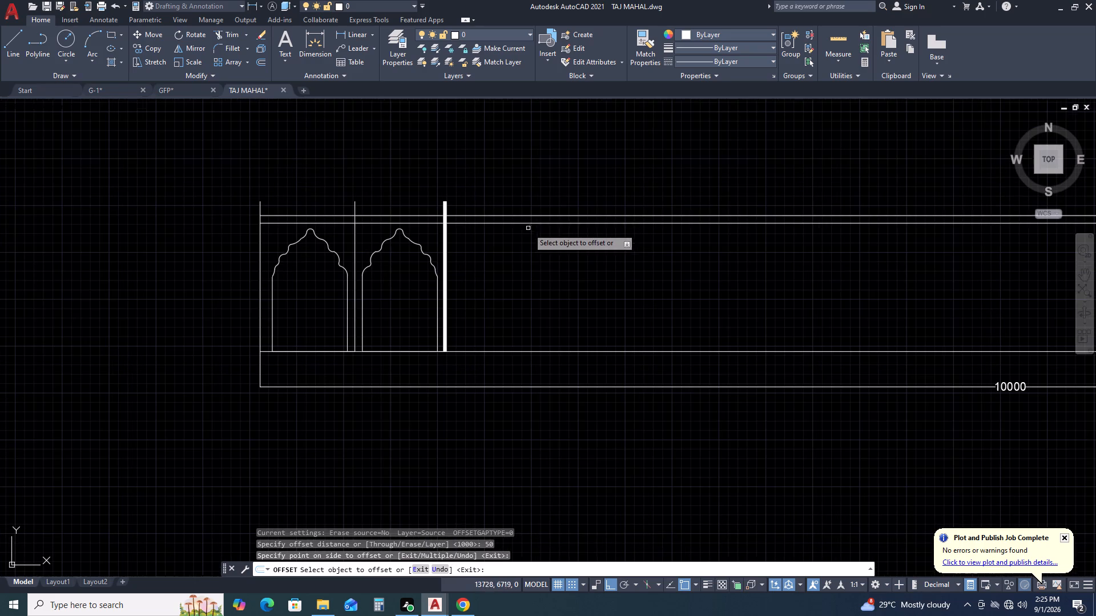
{"action": "left_click", "coordinate": [535, 216]}
{"action": "left_click", "coordinate": [538, 177]}
{"action": "middle_click_drag", "start_coordinate": [571, 233], "coordinate": [522, 311]}
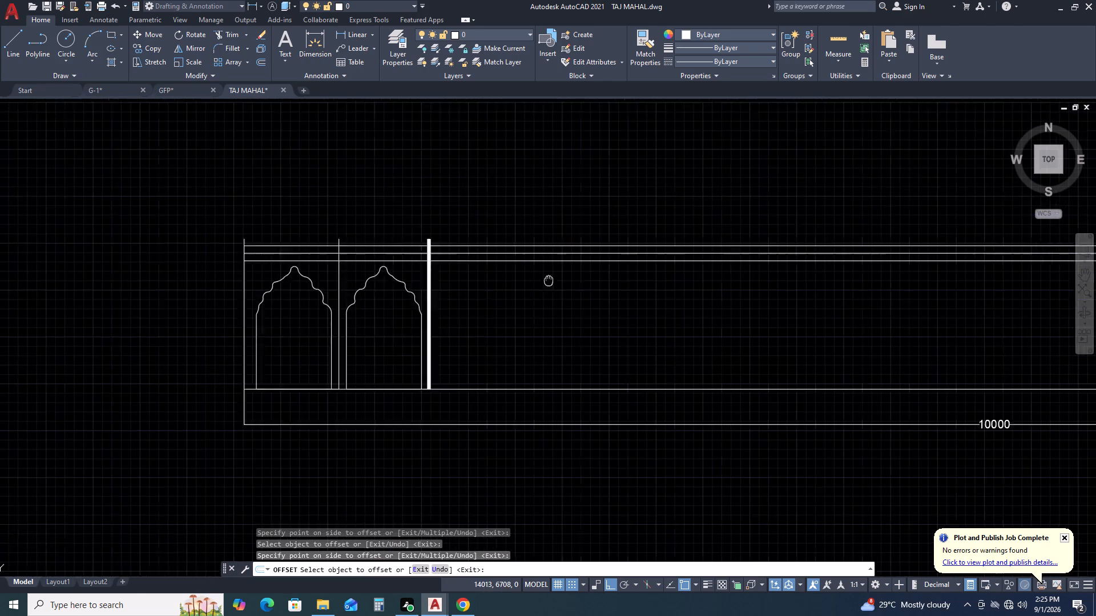
{"action": "middle_click_drag", "start_coordinate": [522, 311], "coordinate": [521, 312]}
{"action": "key", "text": "Escape"}
Offset the topmost of the three parallel lines upward by 300 mm.
{"action": "middle_click_drag", "start_coordinate": [532, 219], "coordinate": [603, 283]}
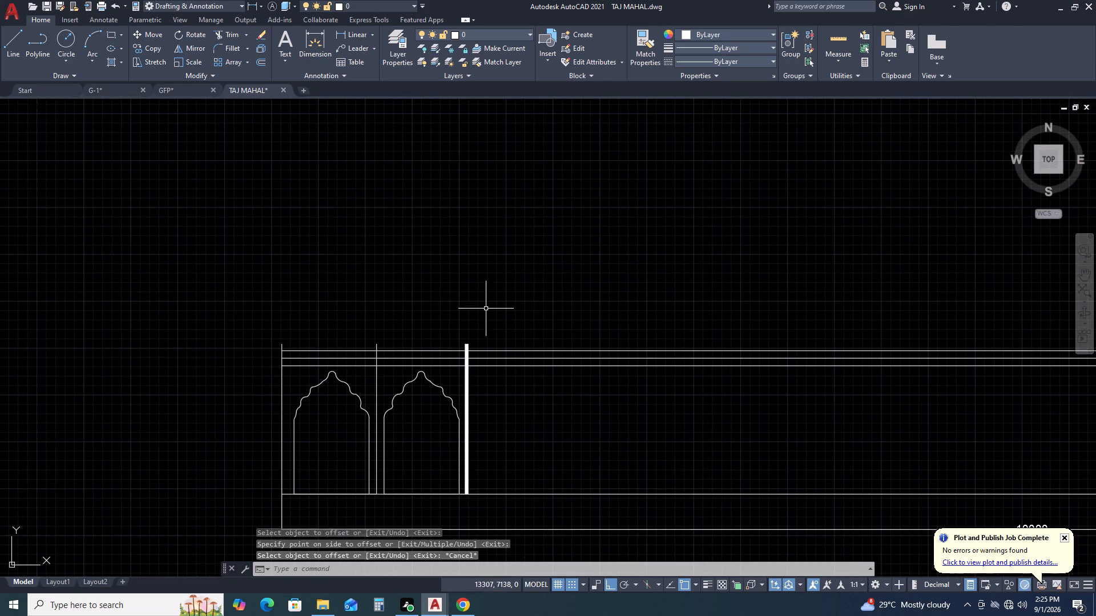
{"action": "middle_click_drag", "start_coordinate": [502, 275], "coordinate": [508, 264]}
{"action": "middle_click", "coordinate": [511, 255]}
{"action": "middle_click_drag", "start_coordinate": [590, 246], "coordinate": [583, 261]}
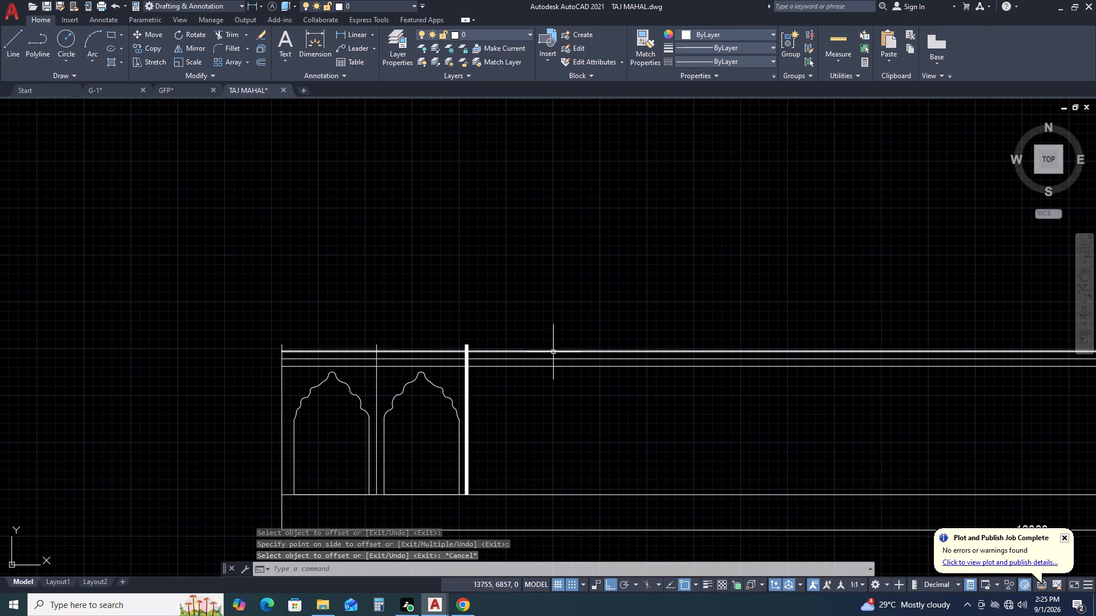
{"action": "left_click", "coordinate": [553, 352]}
{"action": "key", "text": "o"}
{"action": "key", "text": "space"}
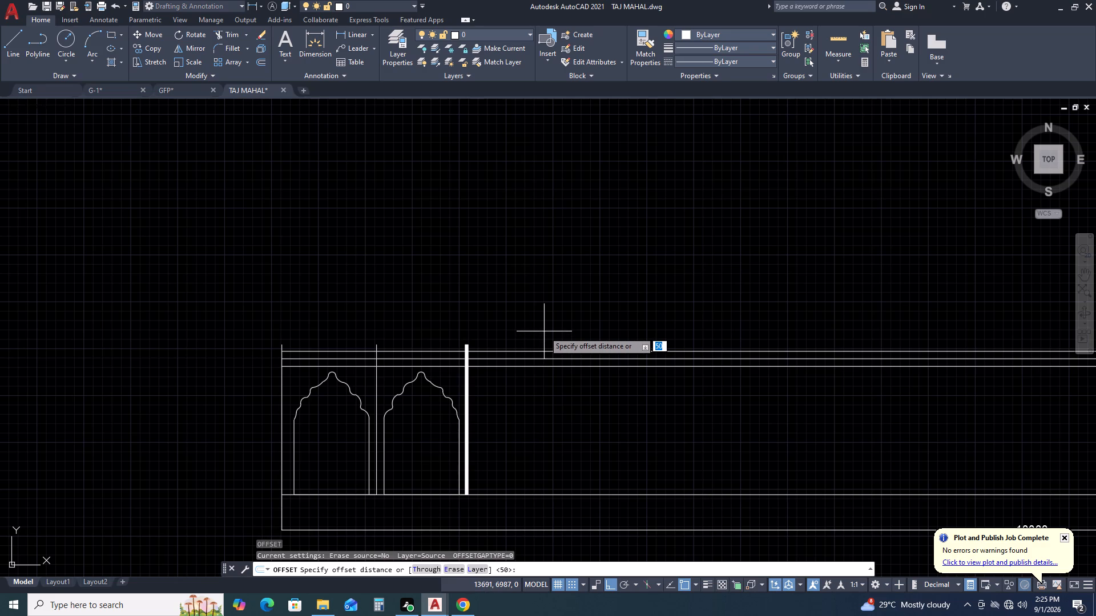
{"action": "key", "text": "5"}
{"action": "key", "text": "BackSpace"}
{"action": "key", "text": "3"}
{"action": "key", "text": "0"}
{"action": "key", "text": "0"}
{"action": "key", "text": "space"}
{"action": "left_click", "coordinate": [662, 157]}
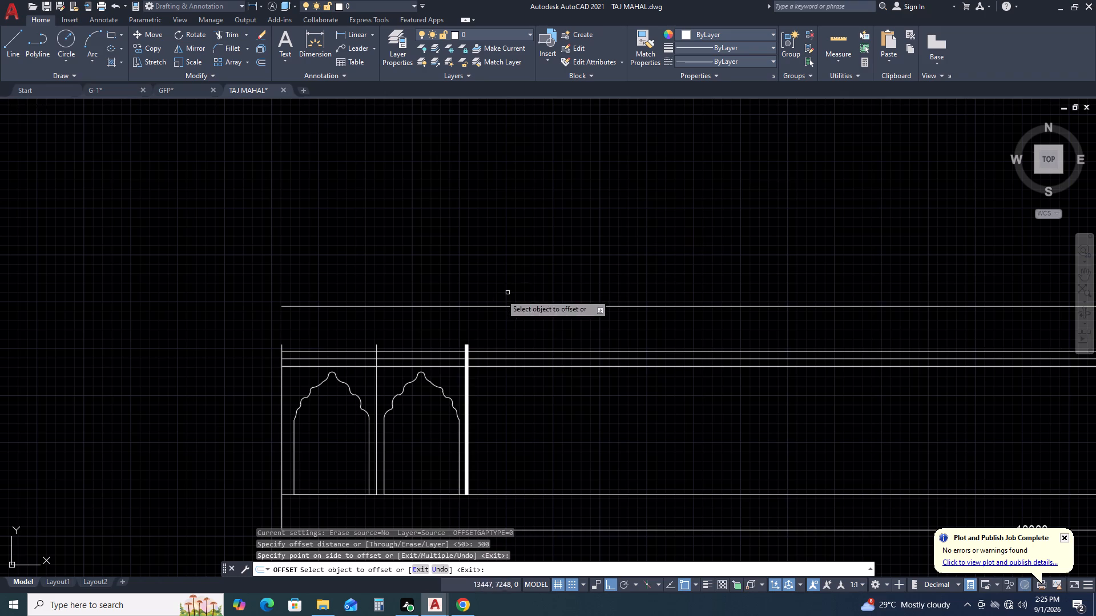
{"action": "middle_click_drag", "start_coordinate": [575, 306], "coordinate": [570, 283]}
{"action": "middle_click_drag", "start_coordinate": [567, 275], "coordinate": [564, 269]}
{"action": "key", "text": "Escape"}
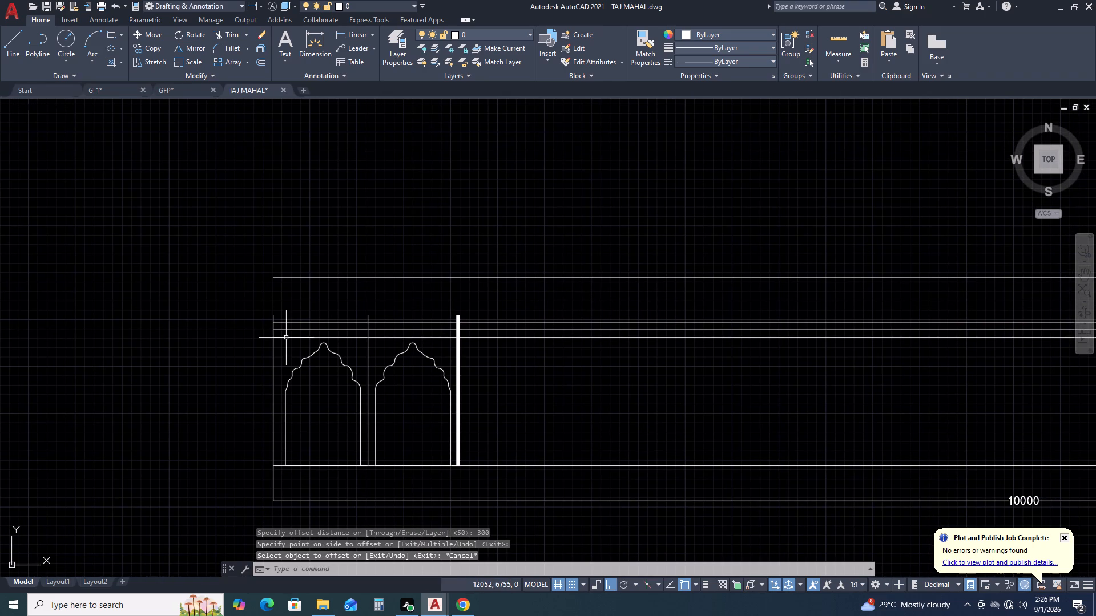
Extend the three vertical lines framing the two arch bays up to the topmost horizontal line.
{"action": "type", "text": "EX"}
{"action": "key", "text": "space"}
{"action": "left_click", "coordinate": [239, 339]}
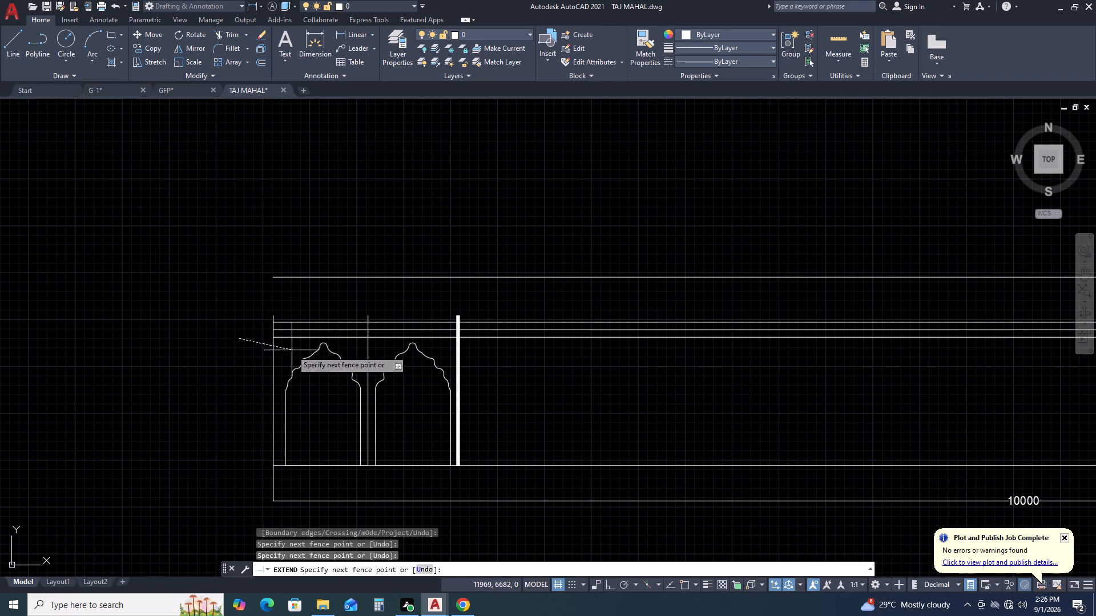
{"action": "left_click", "coordinate": [473, 345]}
{"action": "key", "text": "Escape"}
Offset the topmost horizontal line upward by 20 mm twice, forming a narrow cornice band.
{"action": "middle_click_drag", "start_coordinate": [329, 335], "coordinate": [436, 341]}
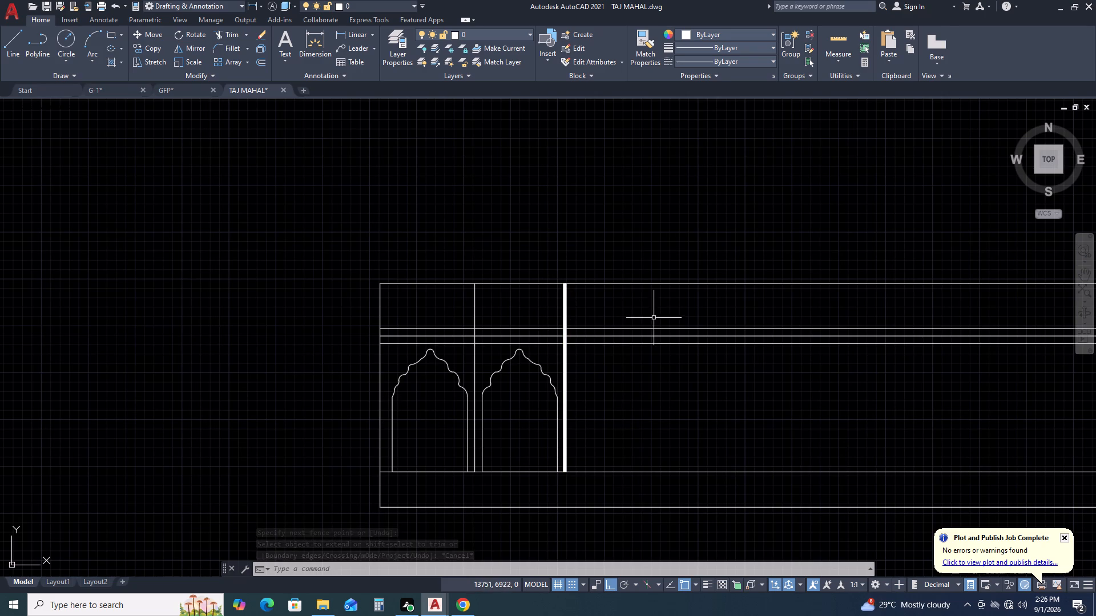
{"action": "middle_click_drag", "start_coordinate": [653, 319], "coordinate": [648, 323]}
{"action": "middle_click_drag", "start_coordinate": [621, 335], "coordinate": [522, 352]}
{"action": "left_click", "coordinate": [563, 306]}
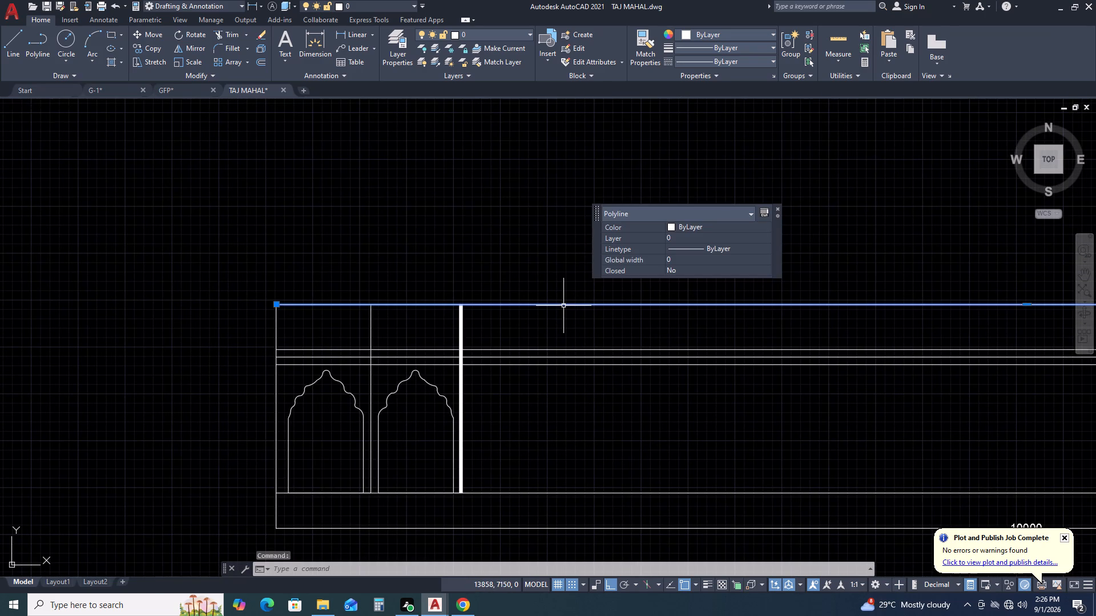
{"action": "type", "text": "O"}
{"action": "key", "text": "space"}
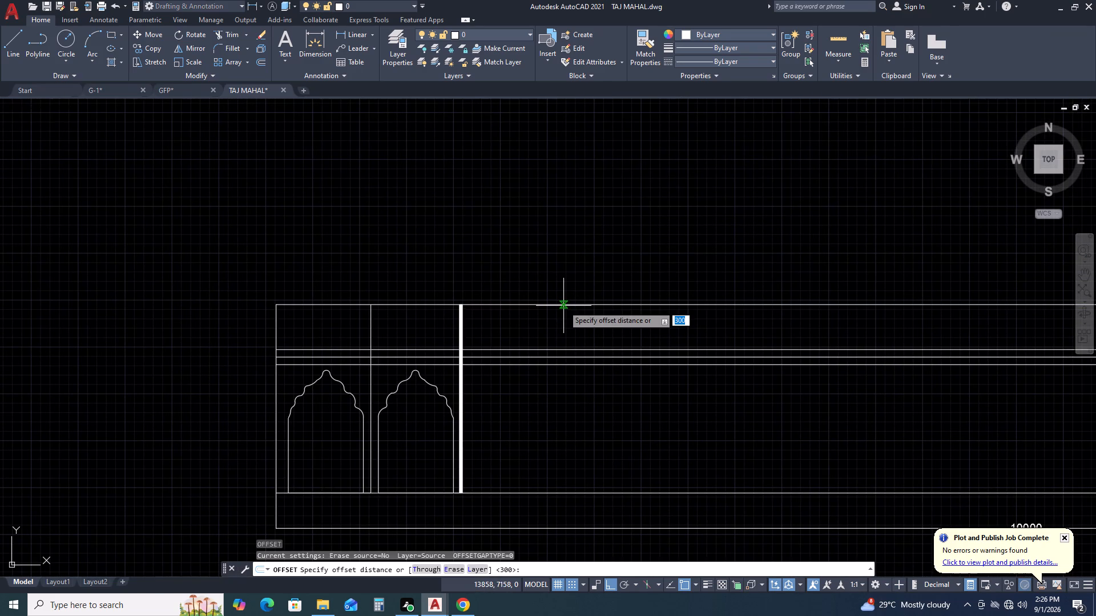
{"action": "type", "text": "20"}
{"action": "key", "text": "space"}
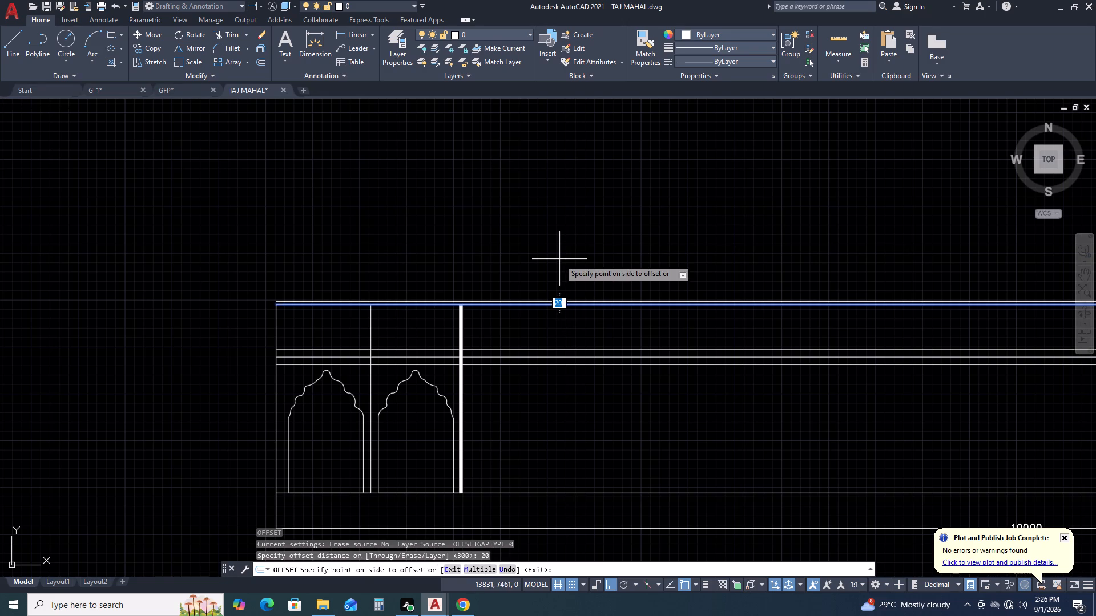
{"action": "left_click", "coordinate": [559, 259]}
{"action": "left_click", "coordinate": [530, 302]}
{"action": "left_click", "coordinate": [541, 274]}
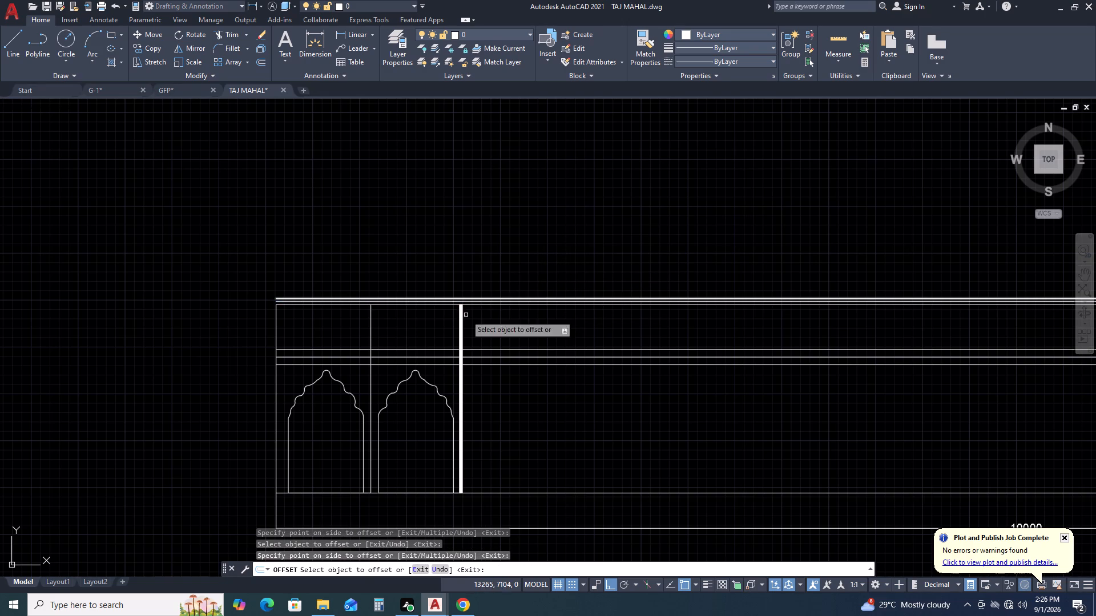
{"action": "key", "text": "Escape"}
Extend the left edge, the middle divider and the thick vertical line up through the narrow cornice to its top line.
{"action": "key", "text": "e"}
{"action": "key", "text": "x"}
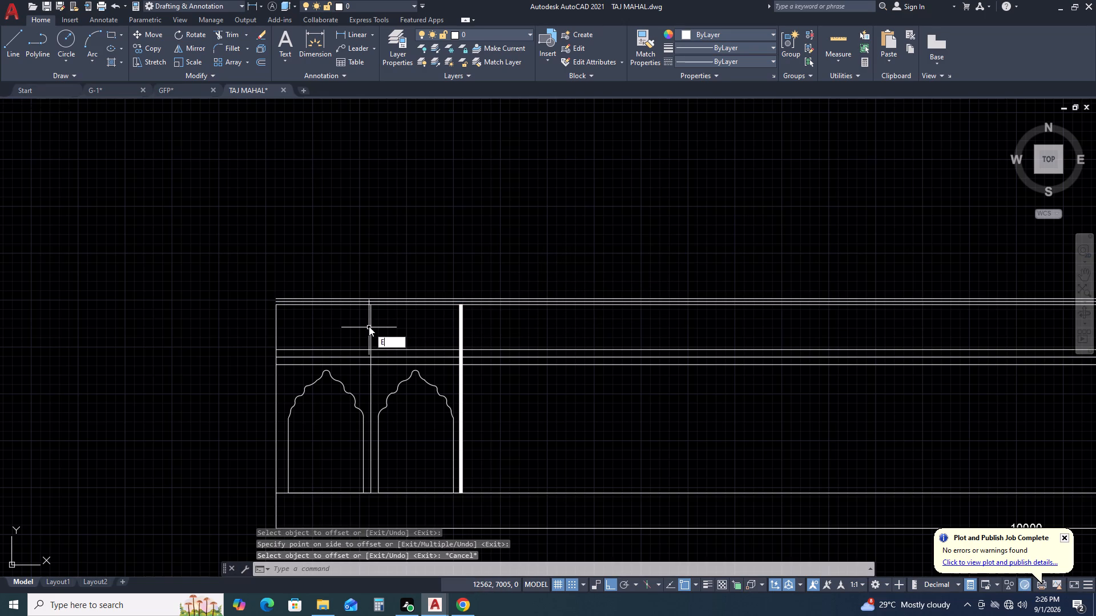
{"action": "key", "text": "space"}
{"action": "left_click", "coordinate": [306, 324]}
{"action": "left_click", "coordinate": [255, 323]}
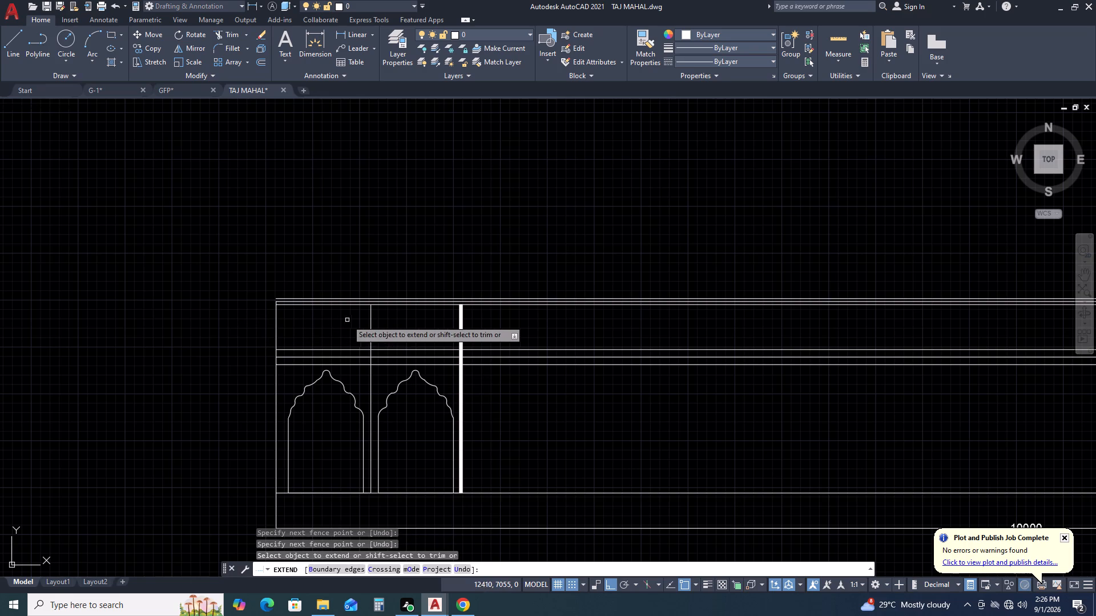
{"action": "left_click", "coordinate": [491, 317]}
{"action": "left_click", "coordinate": [268, 311]}
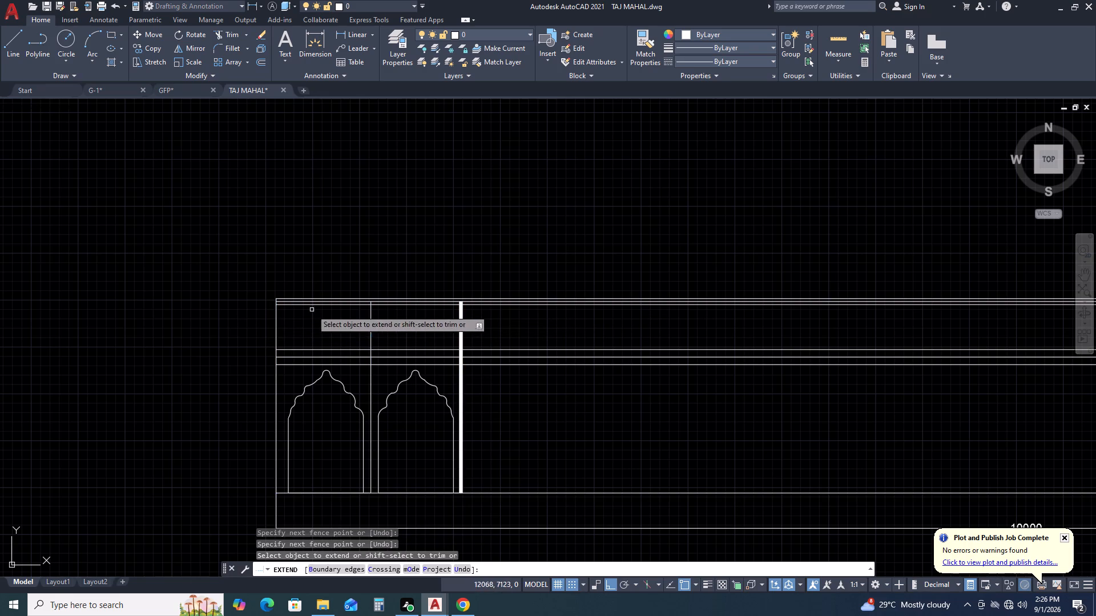
{"action": "left_click", "coordinate": [426, 316]}
{"action": "left_click", "coordinate": [344, 317]}
{"action": "left_click", "coordinate": [479, 319]}
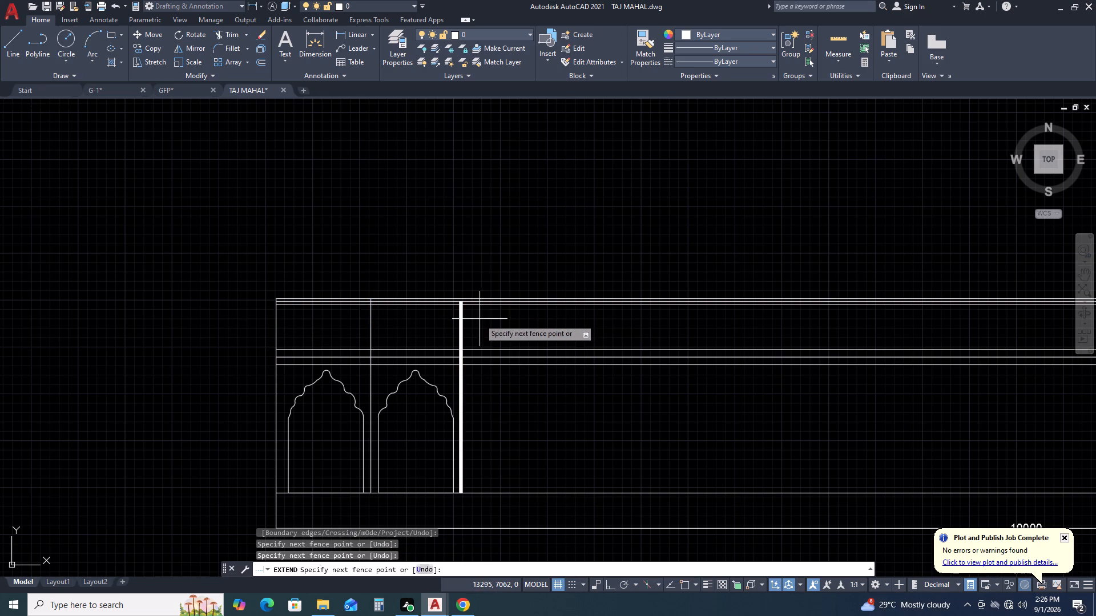
{"action": "left_click", "coordinate": [524, 319]}
{"action": "left_click", "coordinate": [426, 319]}
{"action": "double_click", "coordinate": [491, 315]}
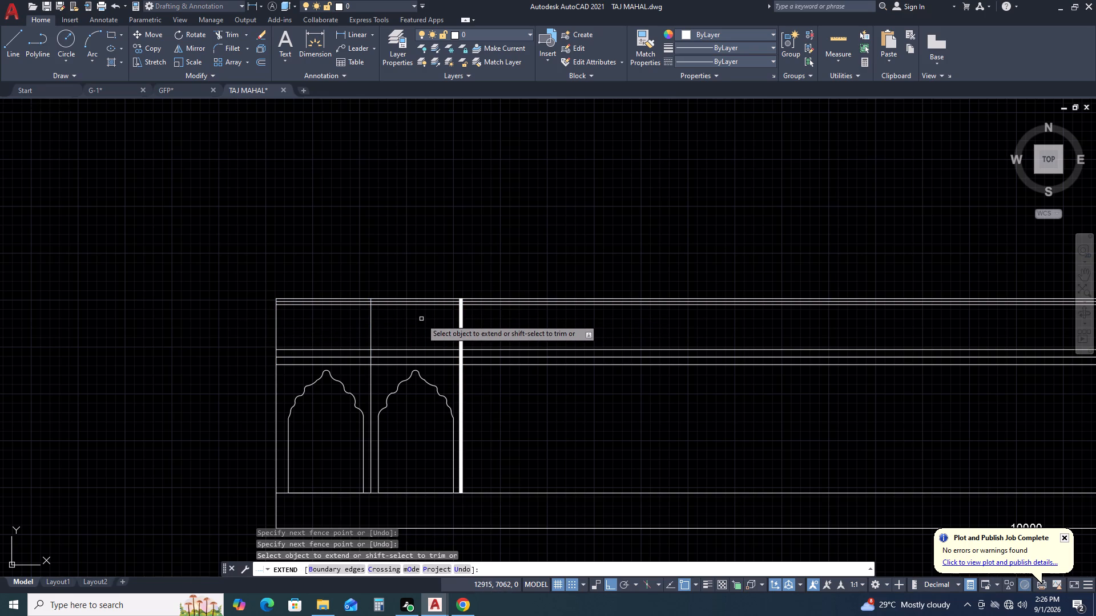
{"action": "key", "text": "Escape"}
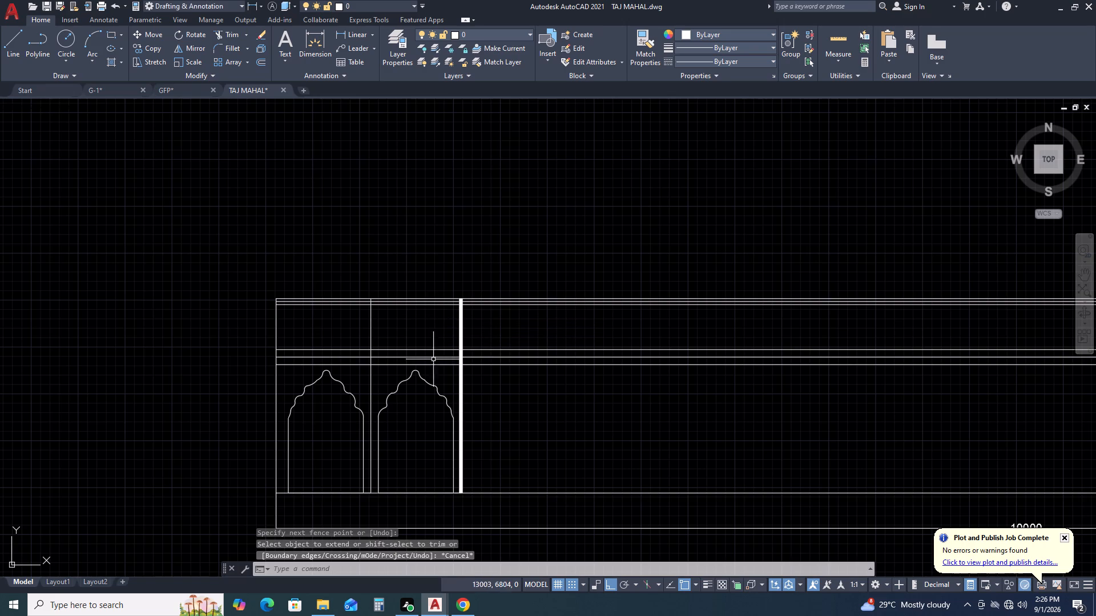
Draw a 631 by 300 mm rectangle filling the wide band above the first arch, from the left edge to the middle divider.
{"action": "middle_click_drag", "start_coordinate": [356, 365], "coordinate": [387, 367]}
{"action": "middle_click_drag", "start_coordinate": [414, 364], "coordinate": [429, 352]}
{"action": "middle_click", "coordinate": [430, 352]}
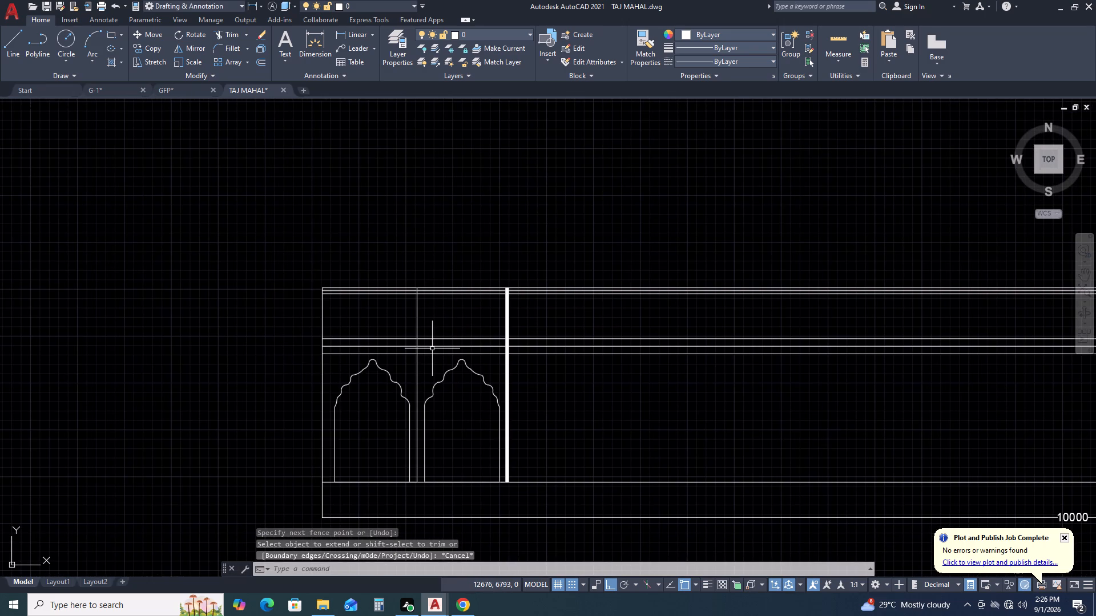
{"action": "type", "text": "RE"}
{"action": "type", "text": "C"}
{"action": "key", "text": "space"}
{"action": "scroll", "coordinate": [333, 322], "scroll_direction": "up", "scroll_amount": 1}
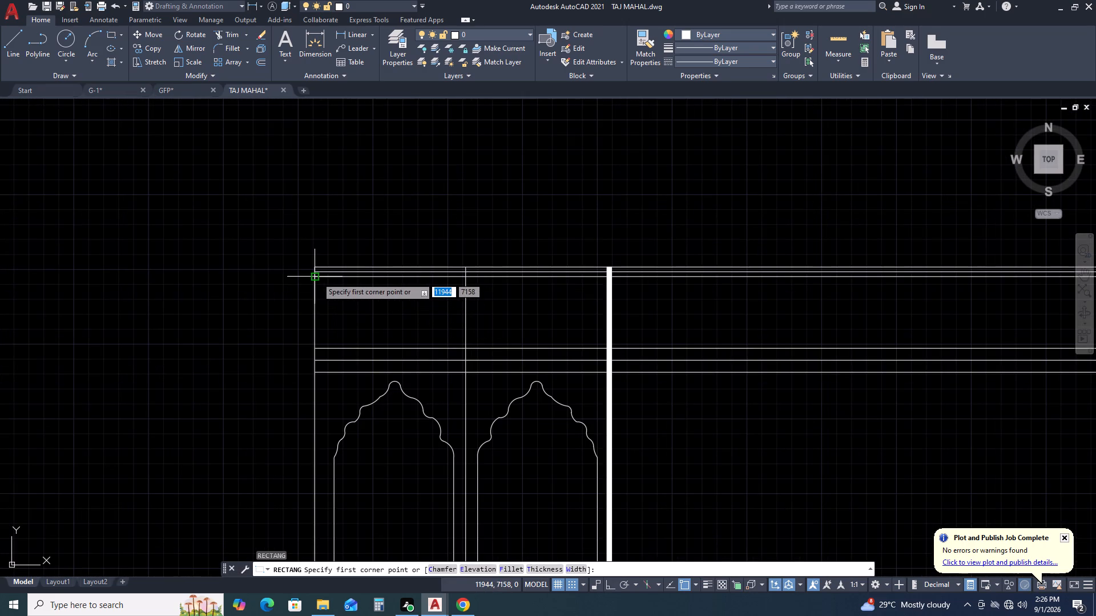
{"action": "left_click", "coordinate": [317, 277]}
{"action": "scroll", "coordinate": [473, 343], "scroll_direction": "up", "scroll_amount": 1}
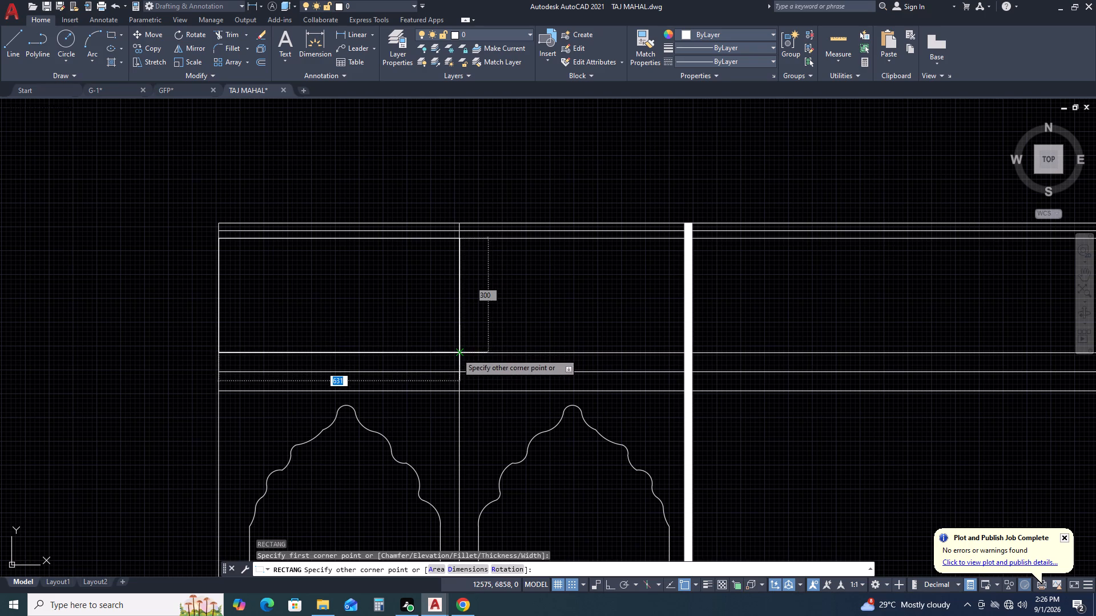
{"action": "left_click", "coordinate": [456, 353]}
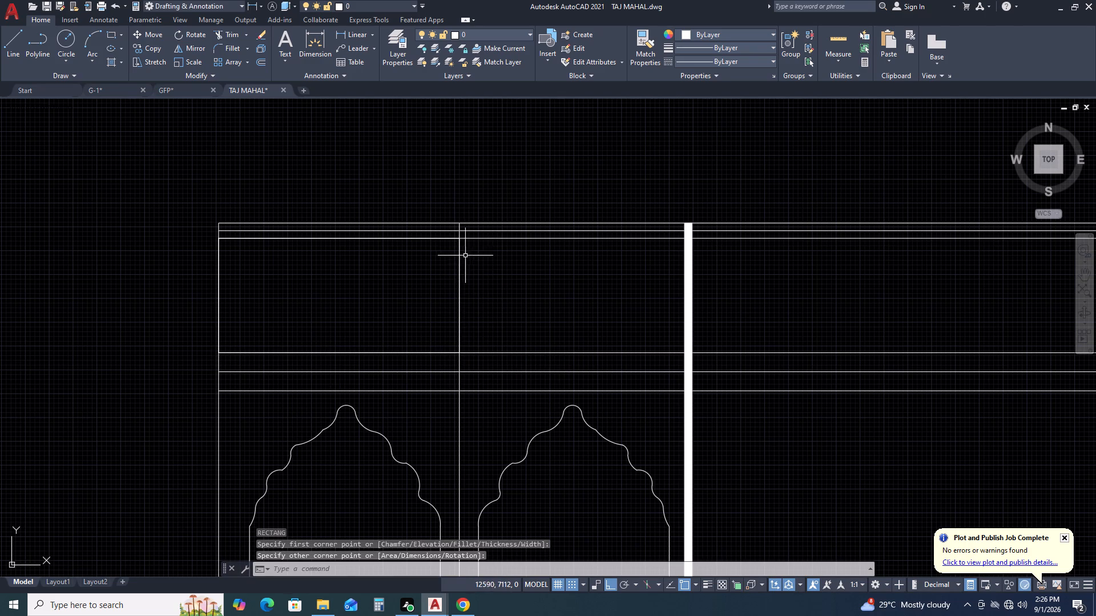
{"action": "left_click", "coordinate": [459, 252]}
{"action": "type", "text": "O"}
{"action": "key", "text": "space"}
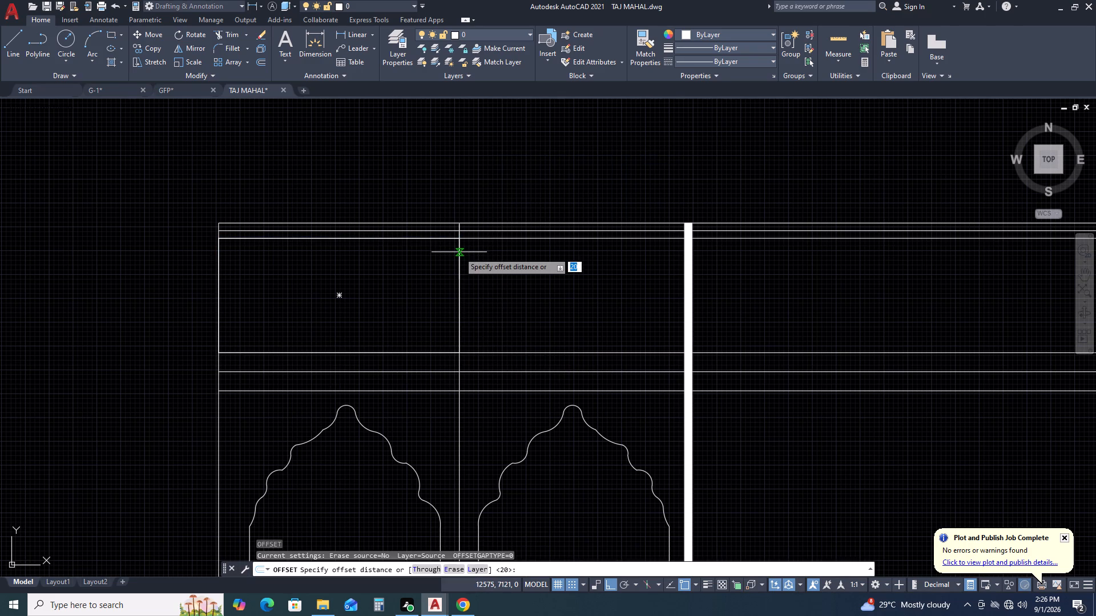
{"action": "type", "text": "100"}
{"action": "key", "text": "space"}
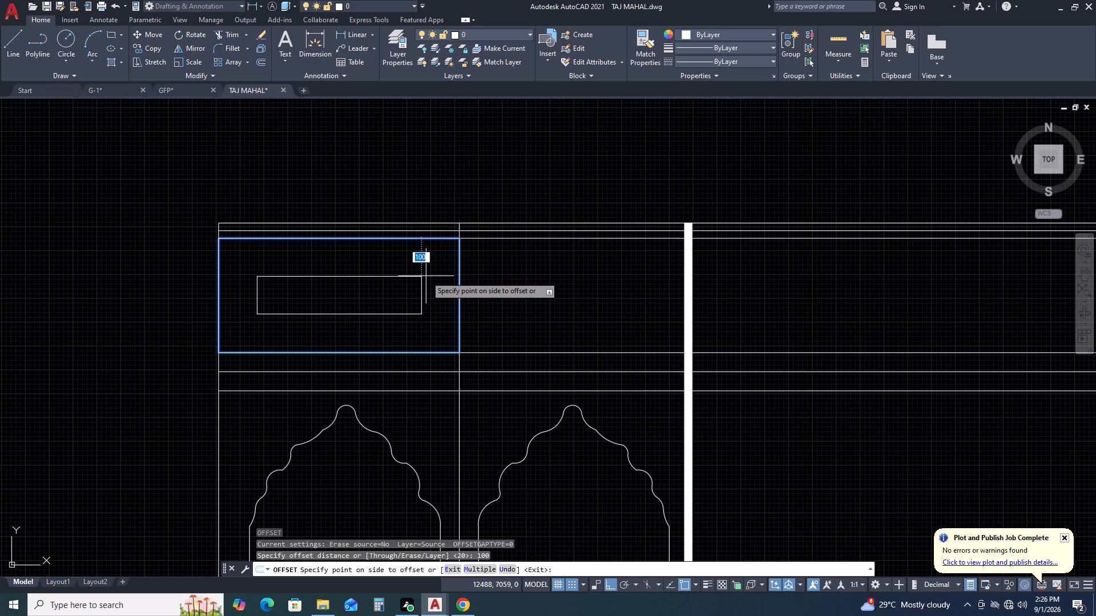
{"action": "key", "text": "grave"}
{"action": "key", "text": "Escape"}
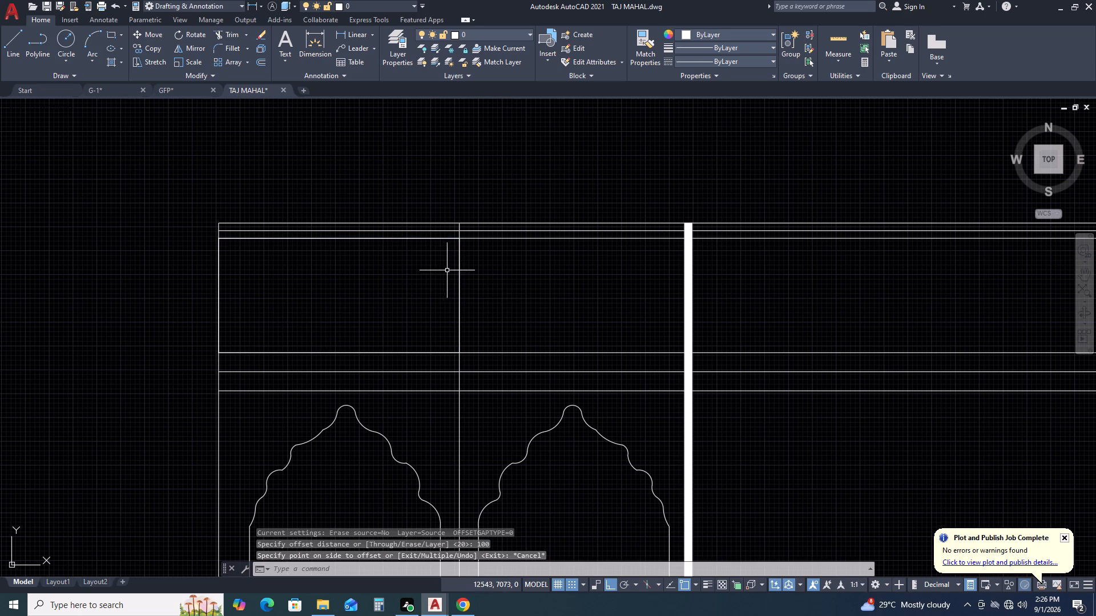
Offset the rectangle above the first arch inward by 50 mm.
{"action": "left_click", "coordinate": [461, 277]}
{"action": "key", "text": "o"}
{"action": "key", "text": "space"}
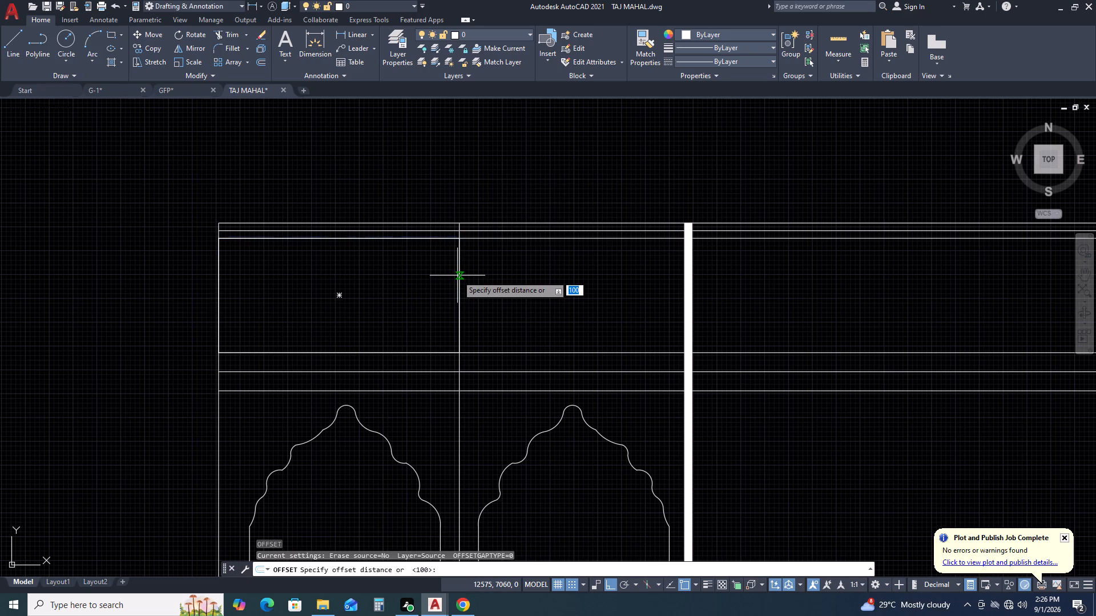
{"action": "type", "text": "5"}
{"action": "key", "text": "0"}
{"action": "key", "text": "space"}
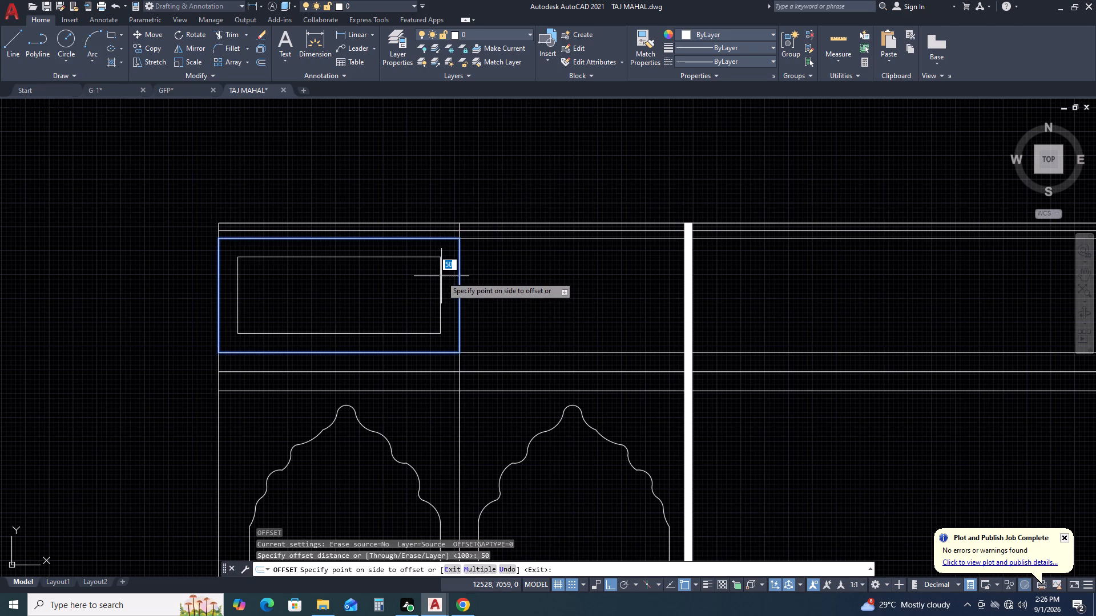
{"action": "left_click", "coordinate": [441, 276]}
{"action": "middle_click_drag", "start_coordinate": [539, 299], "coordinate": [579, 270]}
{"action": "key", "text": "Escape"}
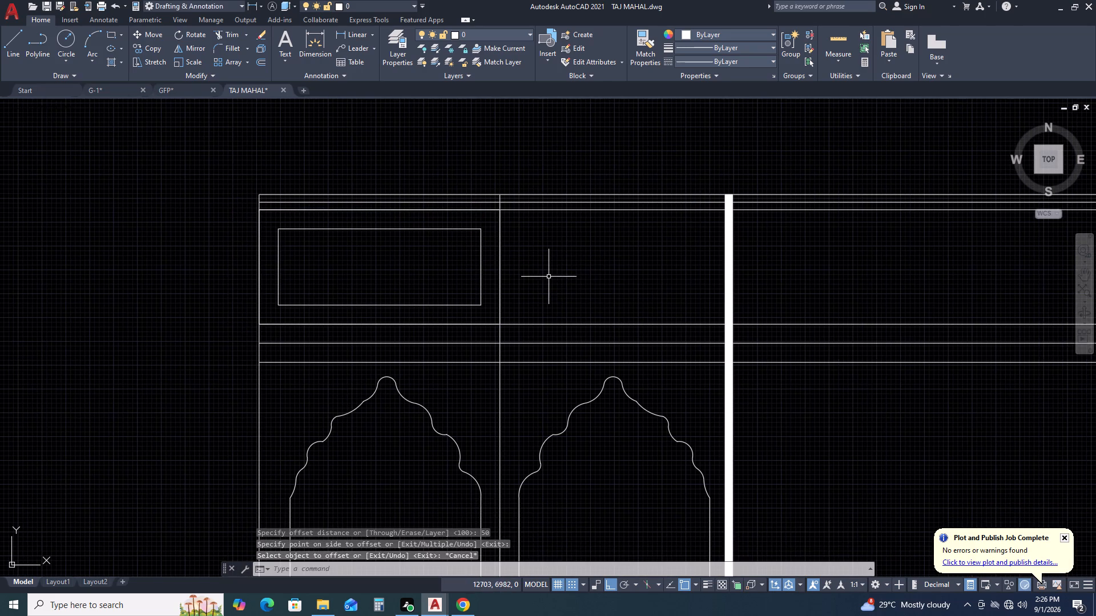
Delete the outer rectangle above the first arch, keeping the inset panel.
{"action": "middle_click_drag", "start_coordinate": [551, 279], "coordinate": [555, 340]}
{"action": "left_click", "coordinate": [502, 291]}
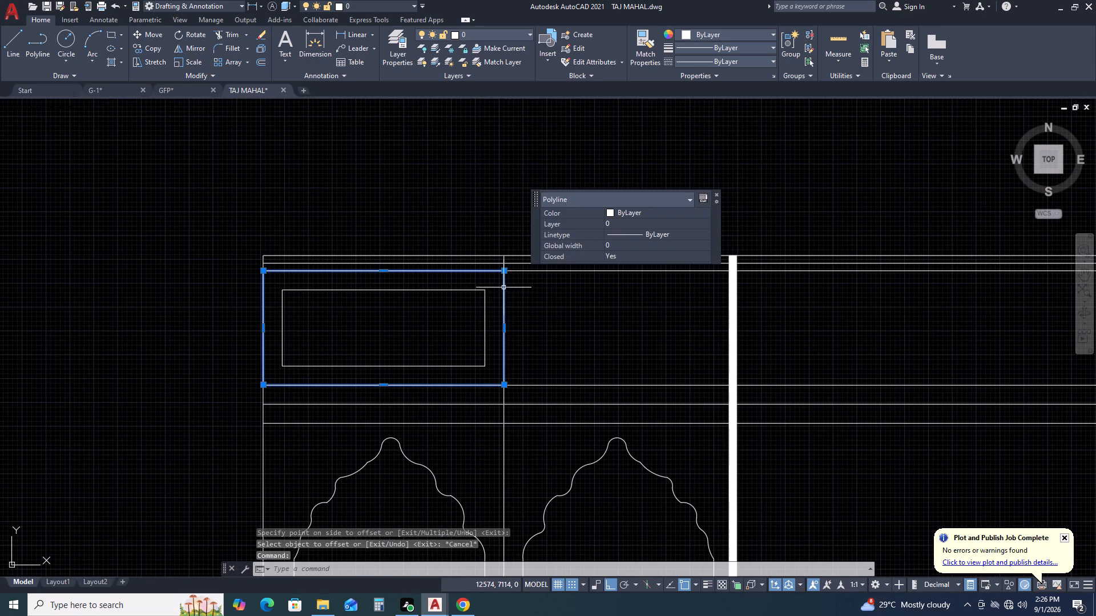
{"action": "key", "text": "Delete"}
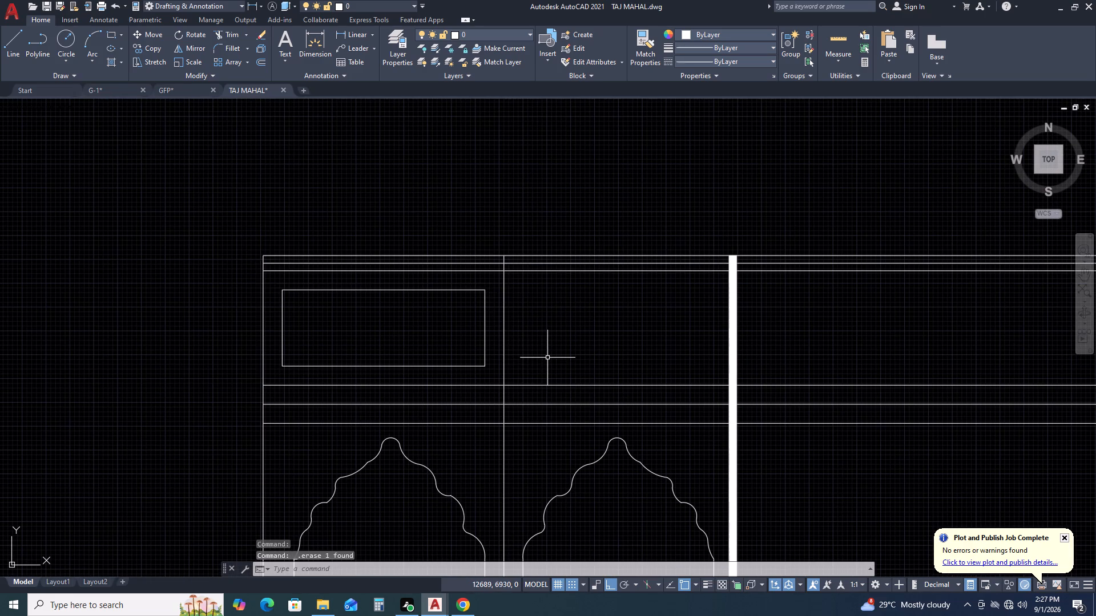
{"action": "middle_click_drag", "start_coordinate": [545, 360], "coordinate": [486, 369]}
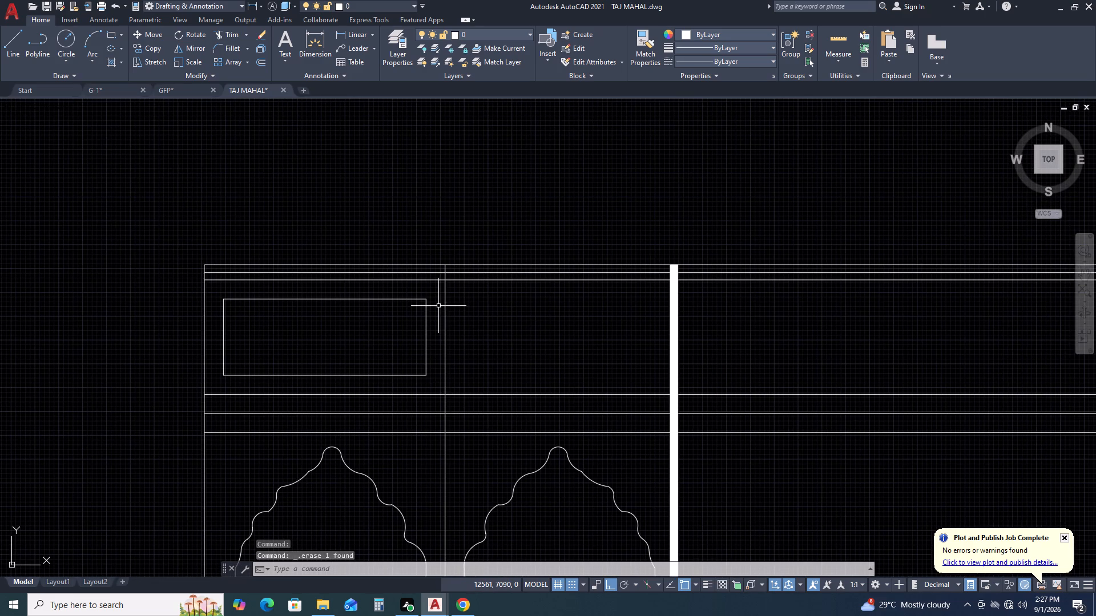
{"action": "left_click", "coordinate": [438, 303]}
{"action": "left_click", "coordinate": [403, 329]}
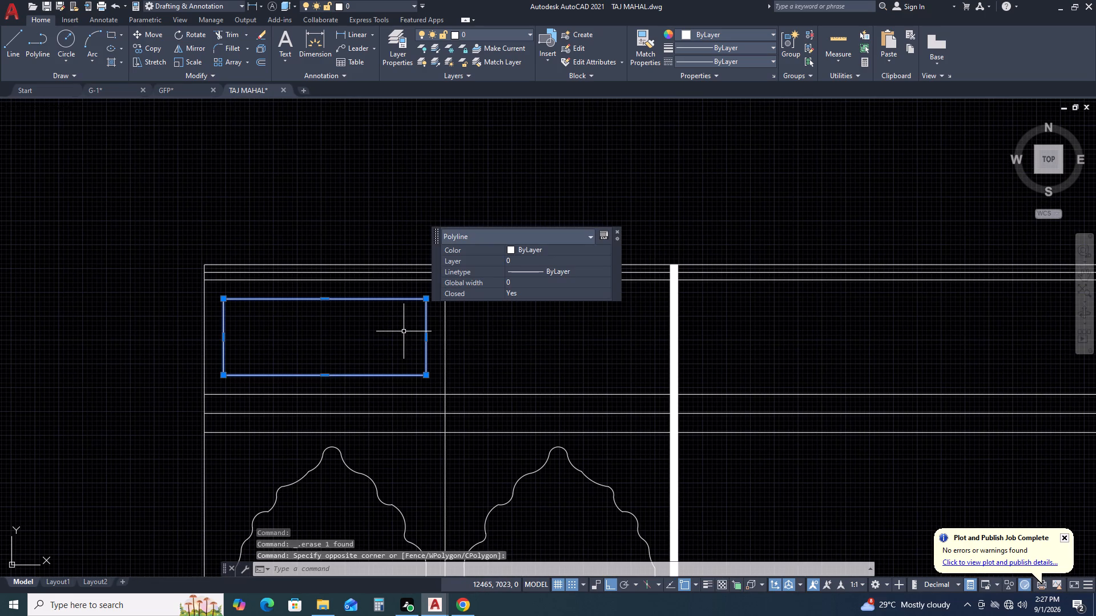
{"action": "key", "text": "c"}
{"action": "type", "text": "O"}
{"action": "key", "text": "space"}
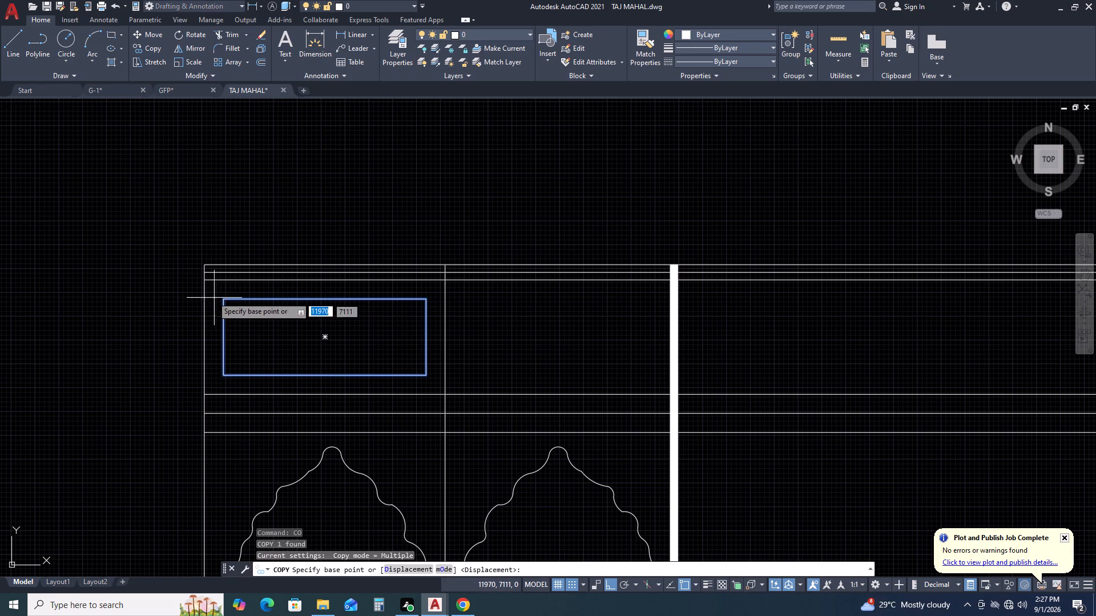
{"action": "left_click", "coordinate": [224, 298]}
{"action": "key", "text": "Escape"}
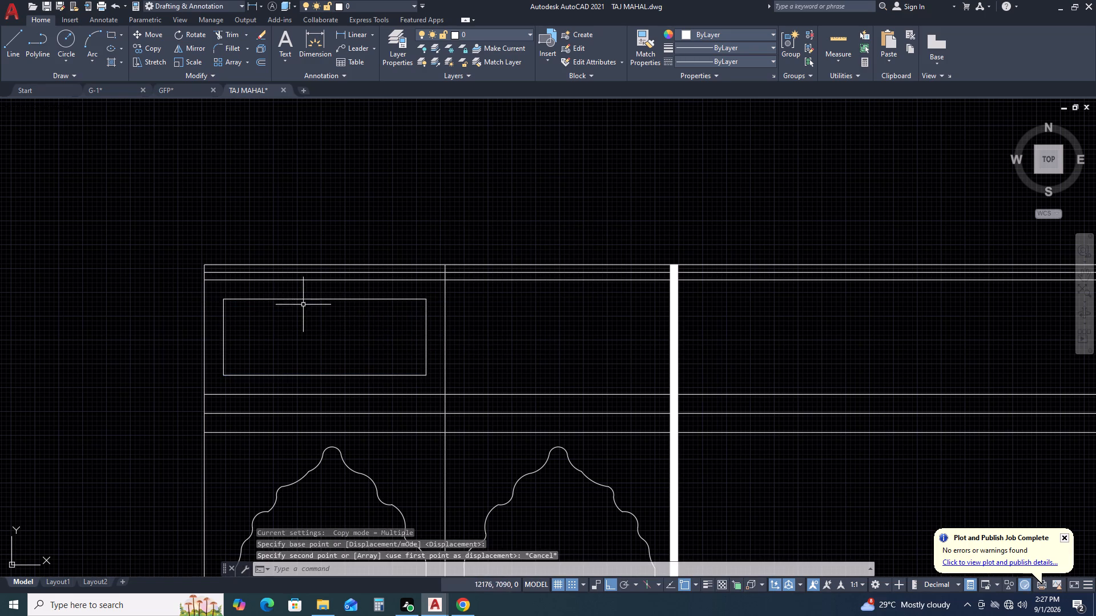
Mirror the inset panel about the vertical divider between the two arch bays, keeping the source panel.
{"action": "left_click", "coordinate": [349, 298]}
{"action": "type", "text": "MI"}
{"action": "key", "text": "space"}
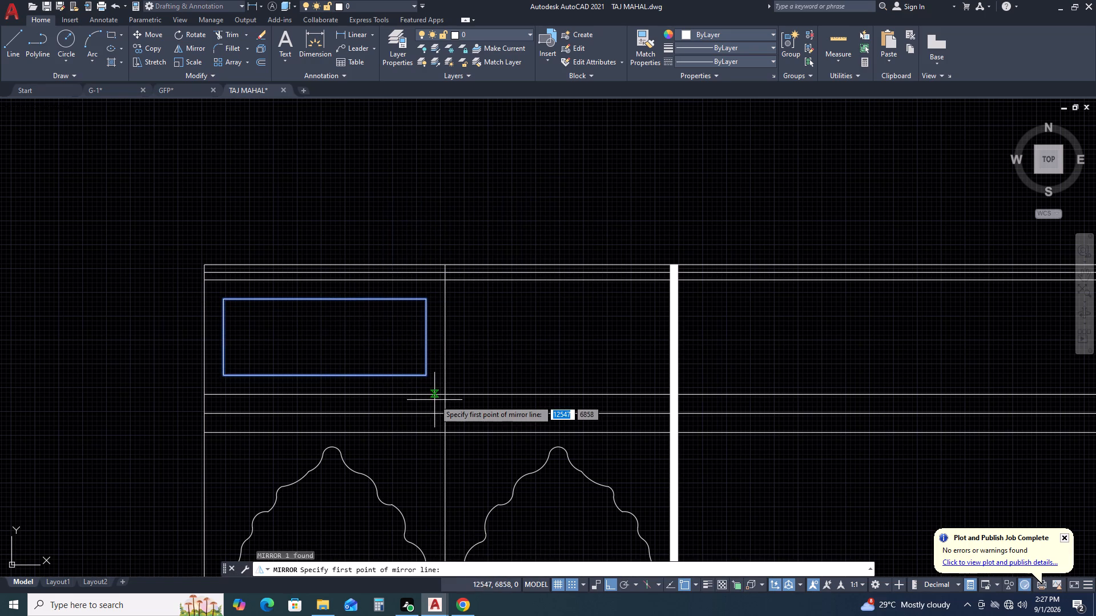
{"action": "left_click", "coordinate": [447, 392]}
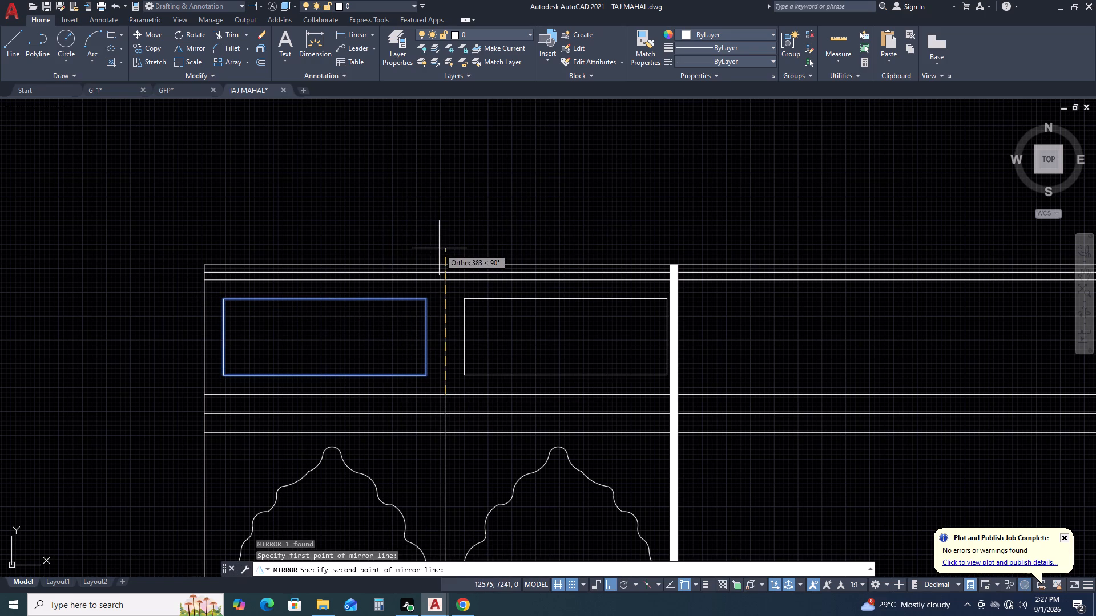
{"action": "left_click", "coordinate": [443, 203]}
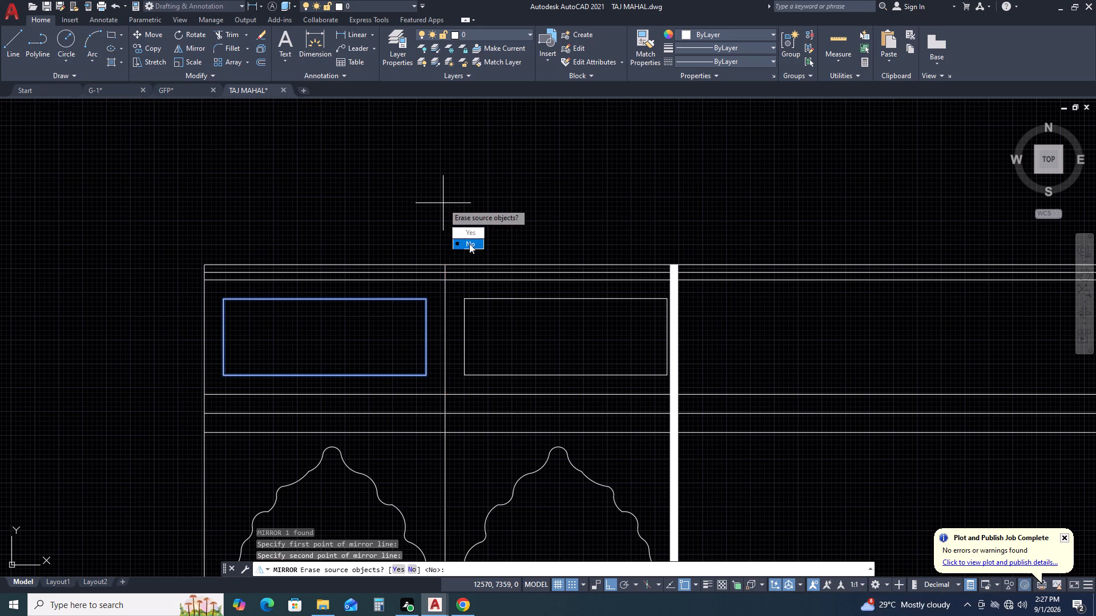
{"action": "left_click", "coordinate": [471, 245]}
Examine the two bays with their panels and the gap between the second arch and the thick vertical line.
{"action": "middle_click_drag", "start_coordinate": [745, 310], "coordinate": [755, 294]}
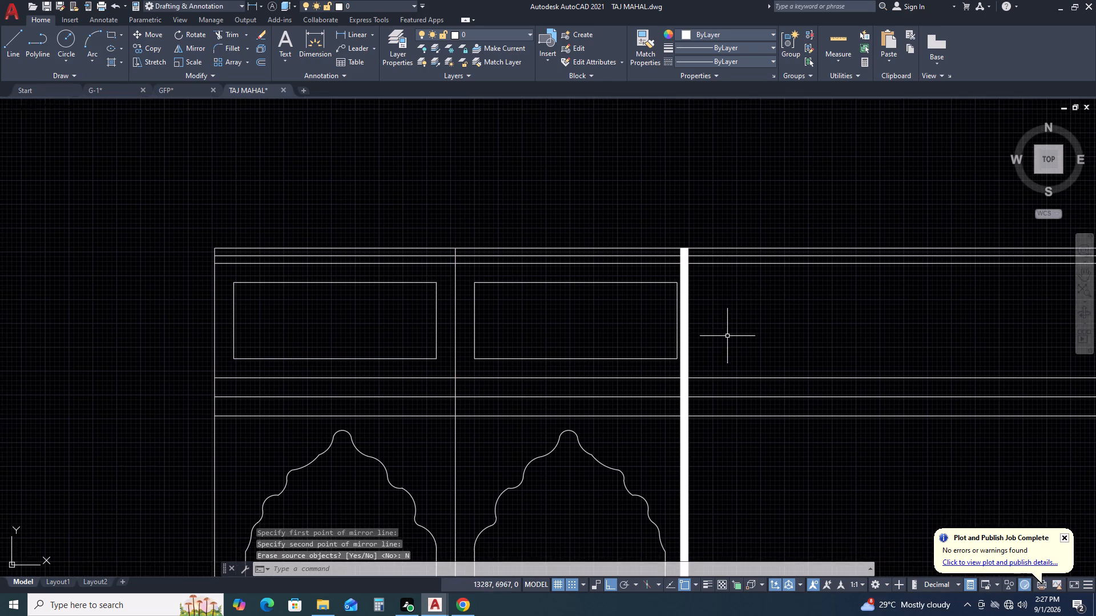
{"action": "scroll", "coordinate": [727, 336], "scroll_direction": "down", "scroll_amount": 1}
{"action": "middle_click_drag", "start_coordinate": [740, 294], "coordinate": [732, 288]}
{"action": "middle_click_drag", "start_coordinate": [708, 262], "coordinate": [704, 256]}
{"action": "scroll", "coordinate": [725, 315], "scroll_direction": "down", "scroll_amount": 1}
{"action": "middle_click_drag", "start_coordinate": [750, 335], "coordinate": [711, 314]}
{"action": "middle_click_drag", "start_coordinate": [697, 305], "coordinate": [655, 285]}
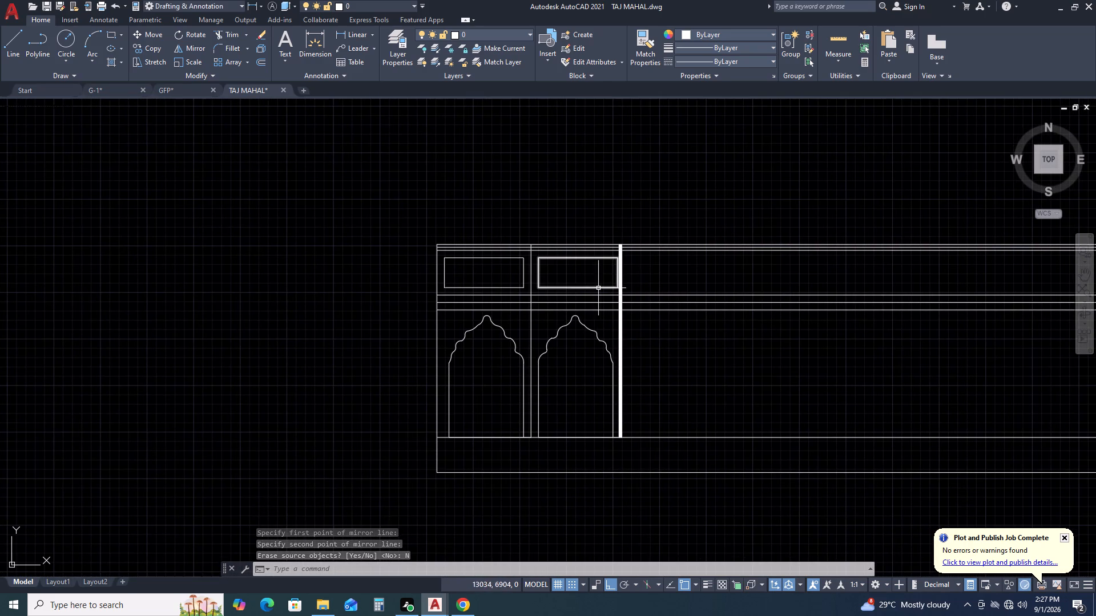
{"action": "scroll", "coordinate": [617, 294], "scroll_direction": "up", "scroll_amount": 2}
{"action": "middle_click_drag", "start_coordinate": [678, 397], "coordinate": [639, 300]}
{"action": "scroll", "coordinate": [567, 366], "scroll_direction": "up", "scroll_amount": 1}
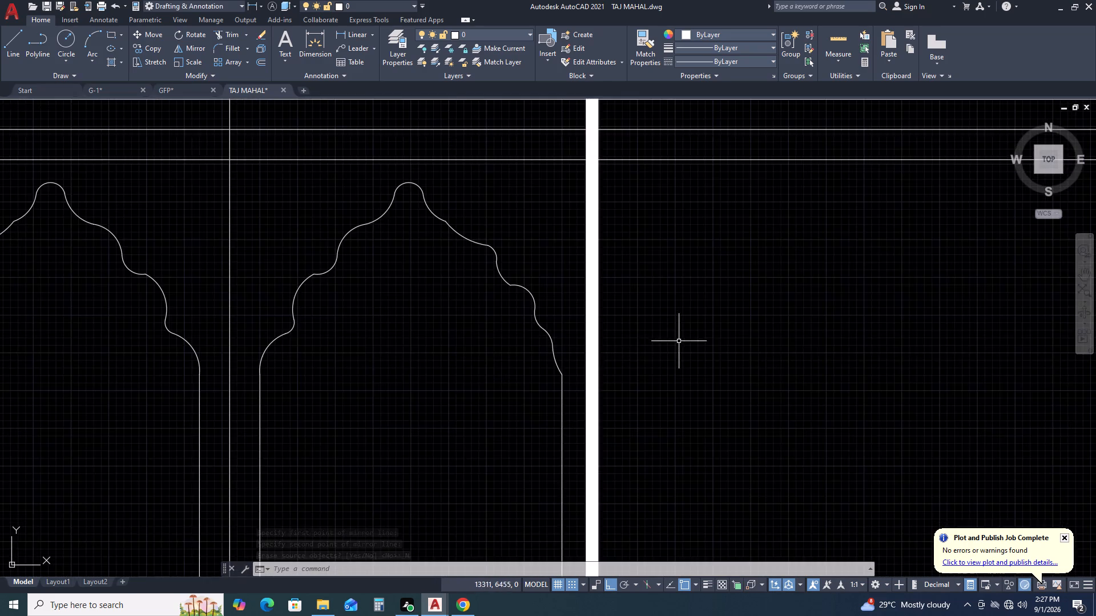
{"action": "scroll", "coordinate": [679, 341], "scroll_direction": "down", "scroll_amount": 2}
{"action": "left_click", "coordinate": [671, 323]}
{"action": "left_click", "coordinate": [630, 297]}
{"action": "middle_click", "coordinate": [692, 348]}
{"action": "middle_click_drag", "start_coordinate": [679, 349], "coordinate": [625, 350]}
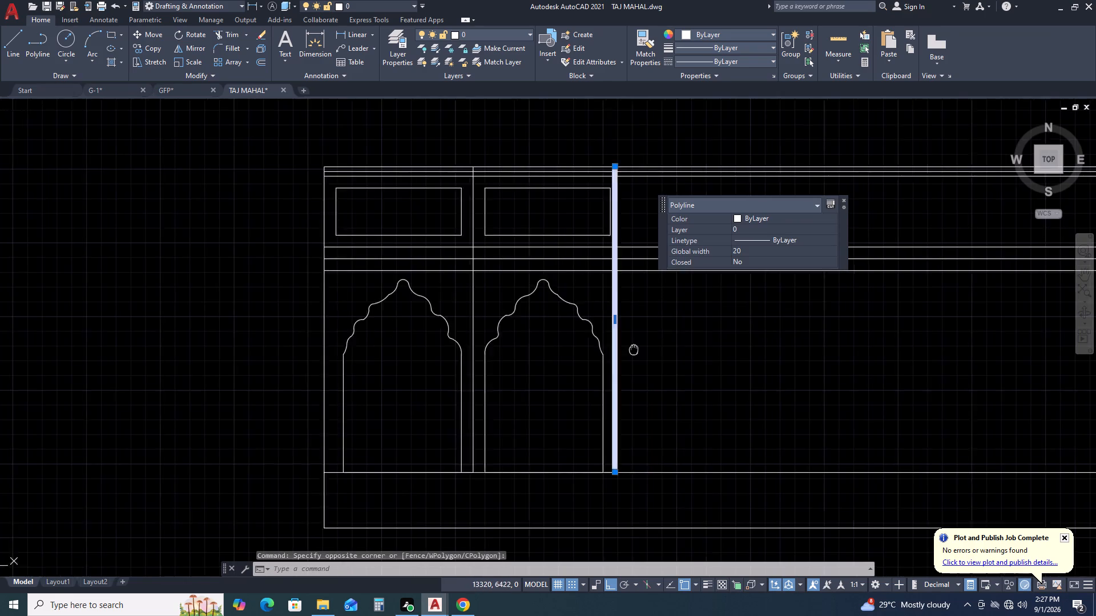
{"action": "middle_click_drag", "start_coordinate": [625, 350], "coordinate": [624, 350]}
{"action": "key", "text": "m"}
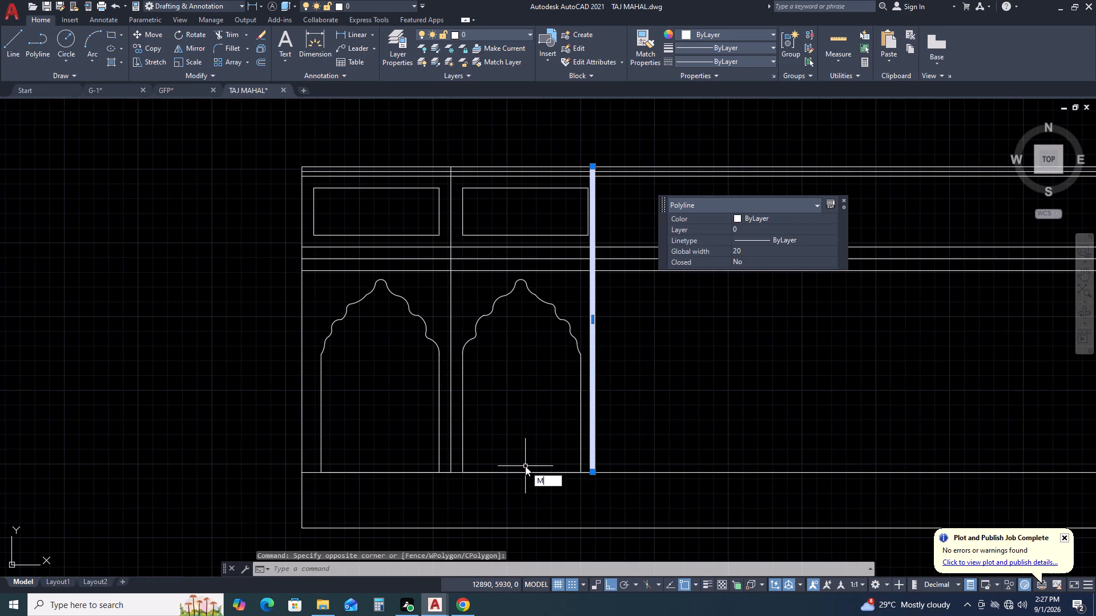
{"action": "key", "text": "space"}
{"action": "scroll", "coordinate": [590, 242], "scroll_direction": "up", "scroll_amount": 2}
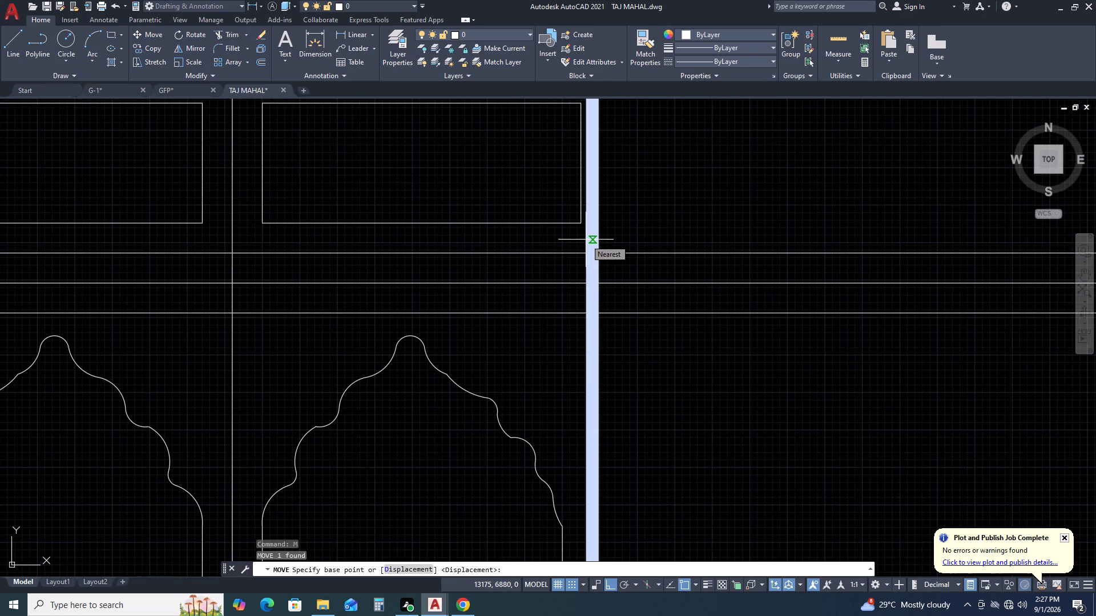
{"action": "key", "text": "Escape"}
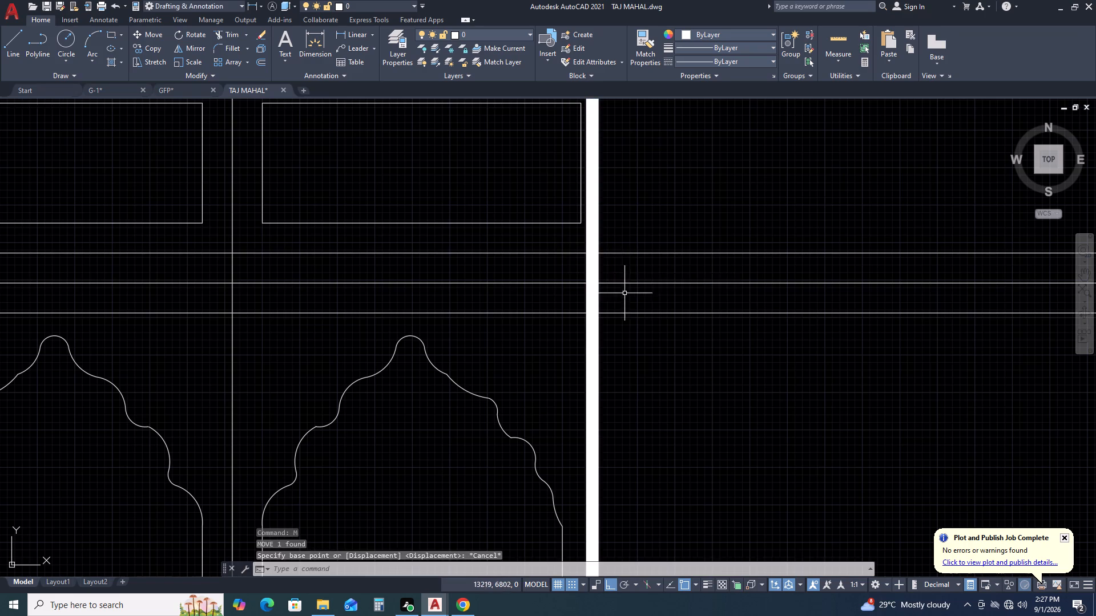
Offset the topmost horizontal cornice line upward by 50 mm.
{"action": "scroll", "coordinate": [631, 302], "scroll_direction": "down", "scroll_amount": 3}
{"action": "scroll", "coordinate": [746, 316], "scroll_direction": "down", "scroll_amount": 1}
{"action": "middle_click_drag", "start_coordinate": [719, 320], "coordinate": [644, 330]}
{"action": "middle_click_drag", "start_coordinate": [732, 416], "coordinate": [729, 416]}
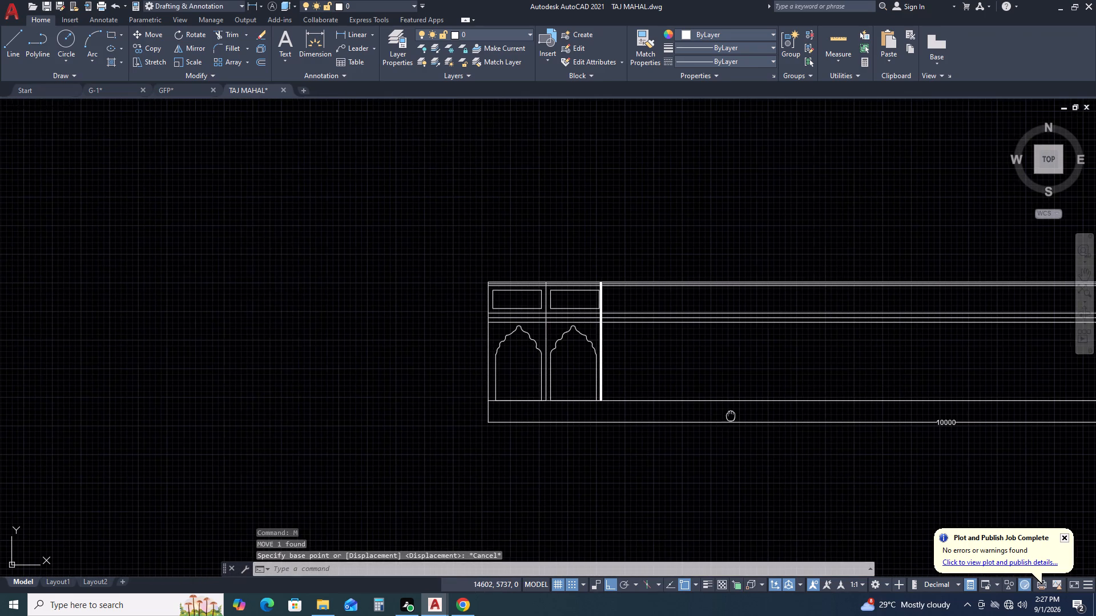
{"action": "middle_click_drag", "start_coordinate": [729, 416], "coordinate": [481, 391]}
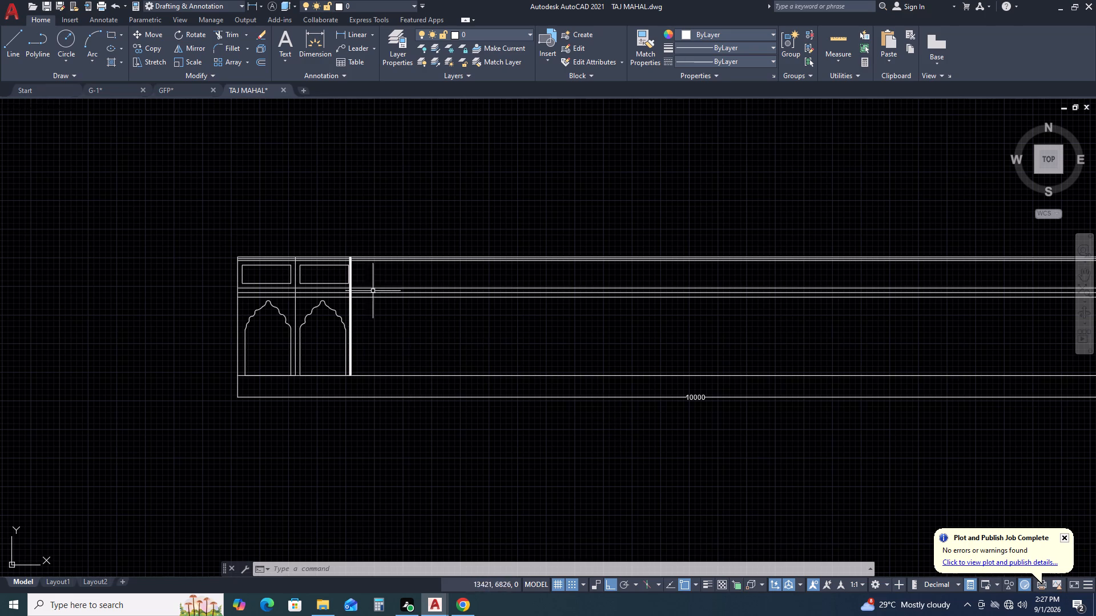
{"action": "middle_click_drag", "start_coordinate": [368, 286], "coordinate": [498, 392]}
{"action": "scroll", "coordinate": [492, 372], "scroll_direction": "up", "scroll_amount": 3}
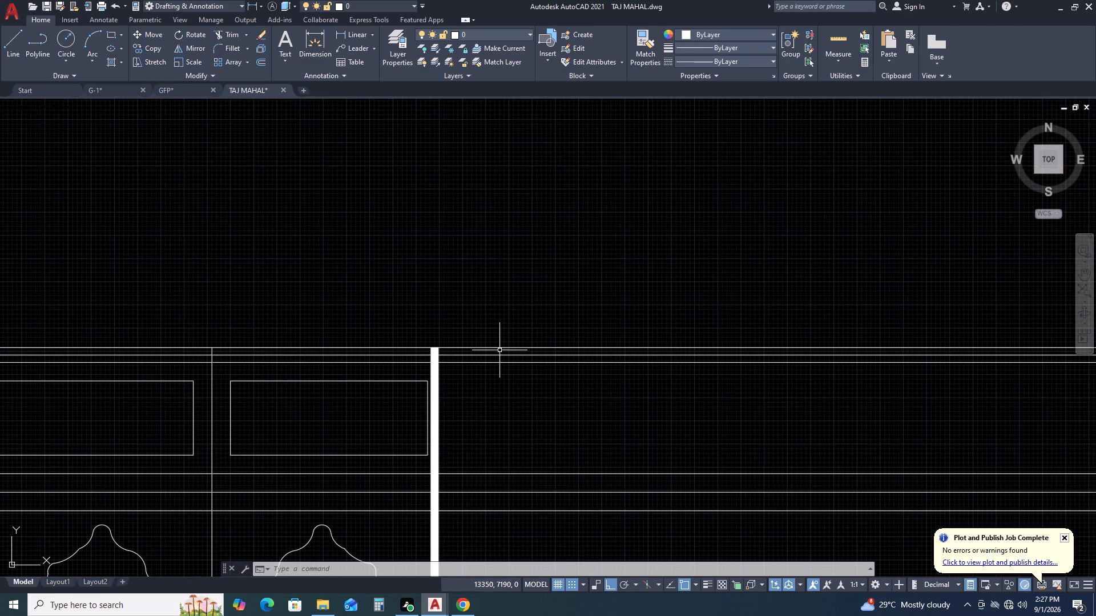
{"action": "left_click", "coordinate": [499, 350]}
{"action": "left_click", "coordinate": [489, 336]}
{"action": "type", "text": "O"}
{"action": "key", "text": "space"}
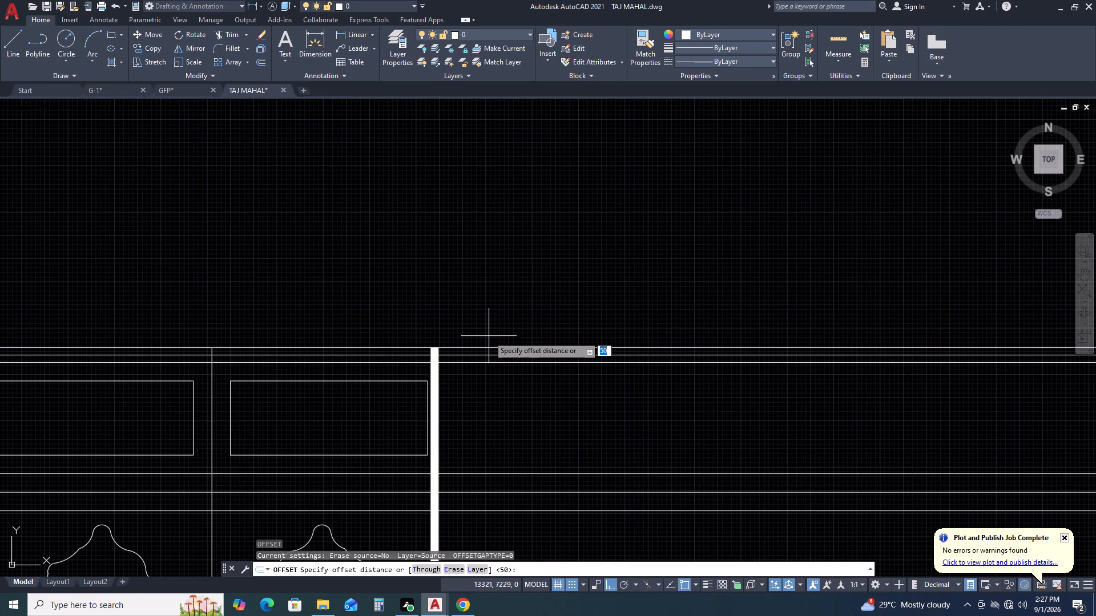
{"action": "type", "text": "50"}
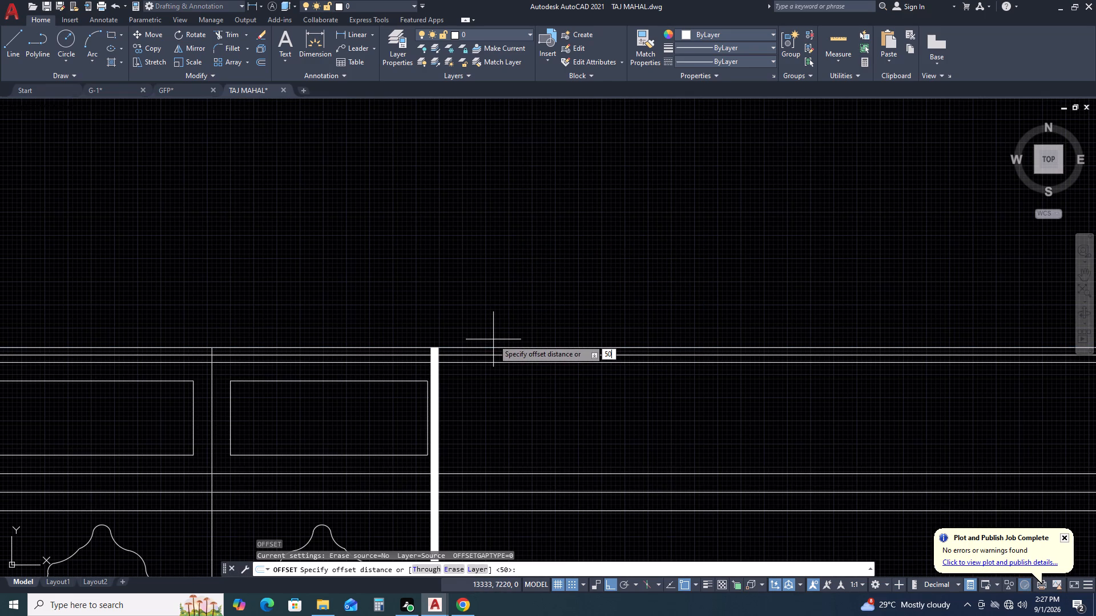
{"action": "key", "text": "space"}
{"action": "left_click", "coordinate": [527, 276]}
{"action": "middle_click_drag", "start_coordinate": [643, 422], "coordinate": [720, 482]}
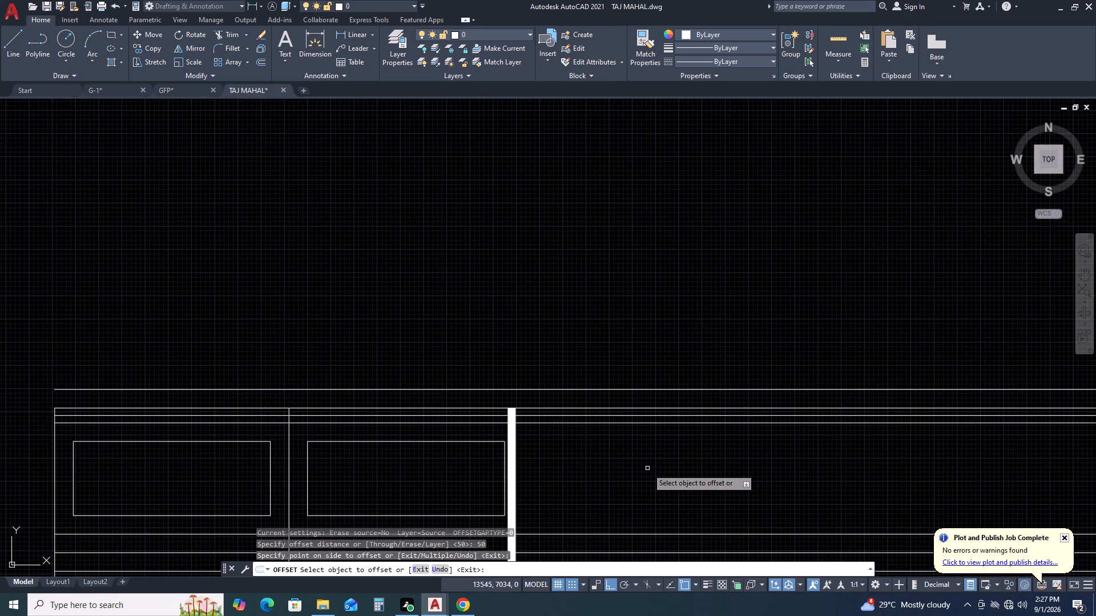
{"action": "scroll", "coordinate": [666, 454], "scroll_direction": "down", "scroll_amount": 1}
{"action": "middle_click_drag", "start_coordinate": [724, 461], "coordinate": [670, 374]}
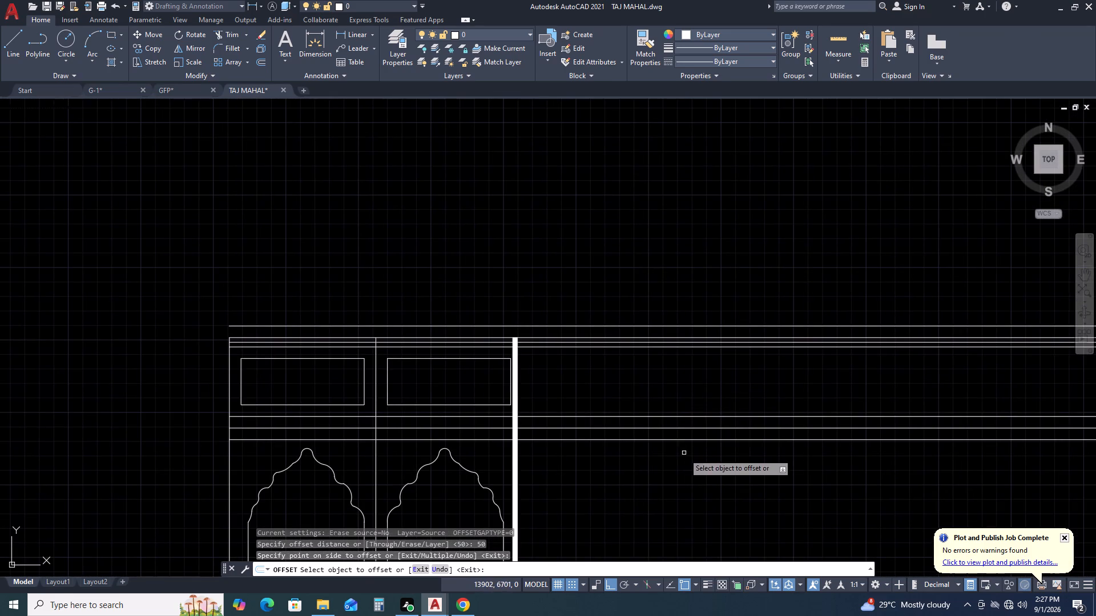
{"action": "middle_click_drag", "start_coordinate": [678, 440], "coordinate": [647, 354]}
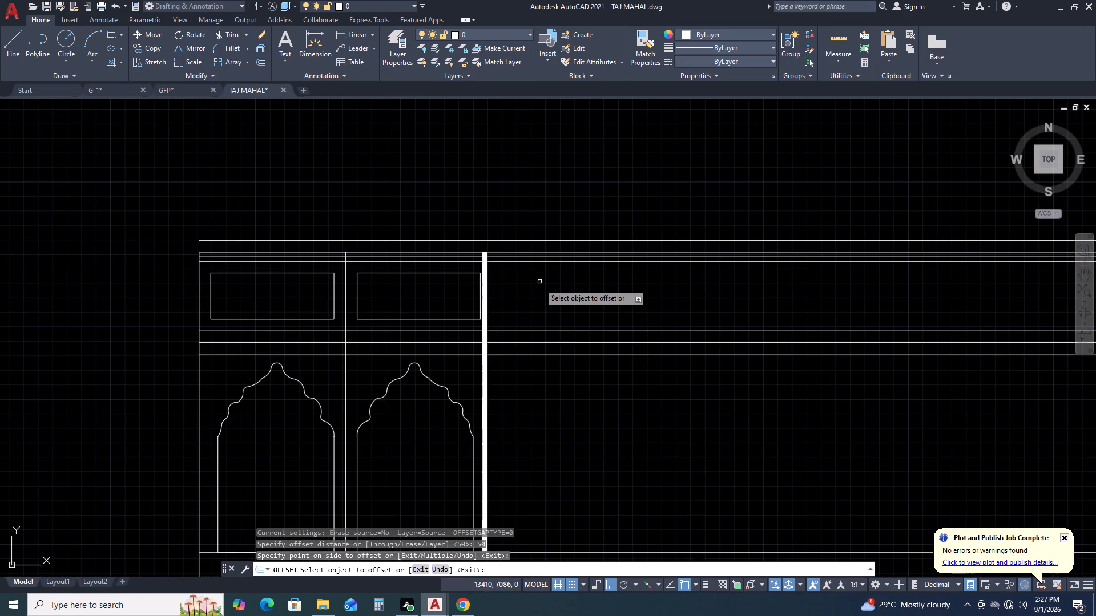
{"action": "key", "text": "Escape"}
Delete the upper two of the three horizontal lines between the inset panels and the arches.
{"action": "left_click", "coordinate": [590, 306]}
{"action": "left_click", "coordinate": [551, 371]}
{"action": "key", "text": "Escape"}
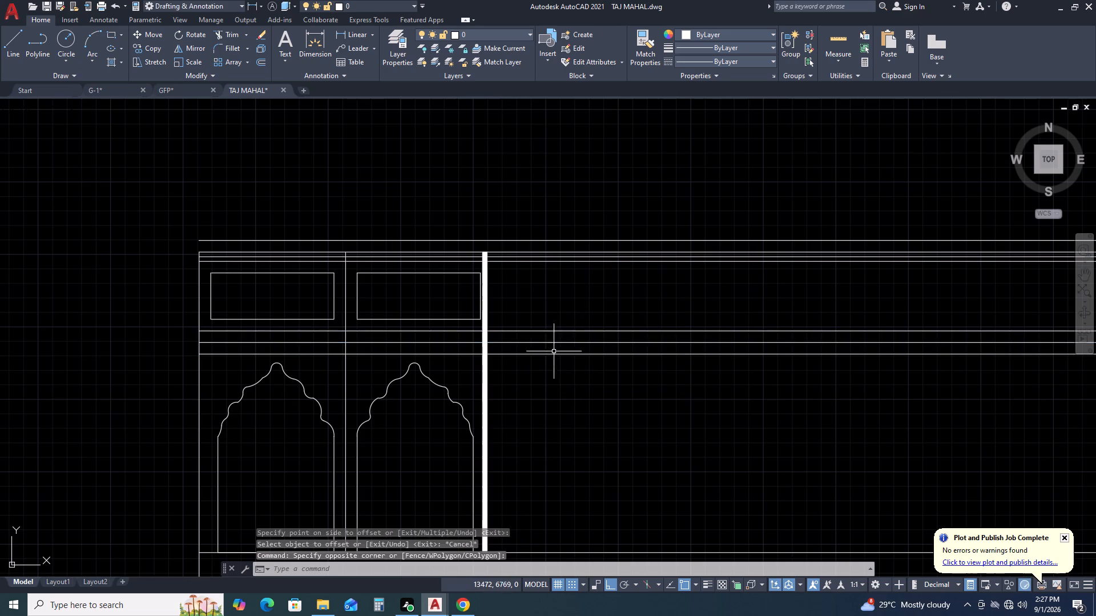
{"action": "left_click", "coordinate": [565, 323]}
{"action": "left_click", "coordinate": [541, 350]}
{"action": "key", "text": "Delete"}
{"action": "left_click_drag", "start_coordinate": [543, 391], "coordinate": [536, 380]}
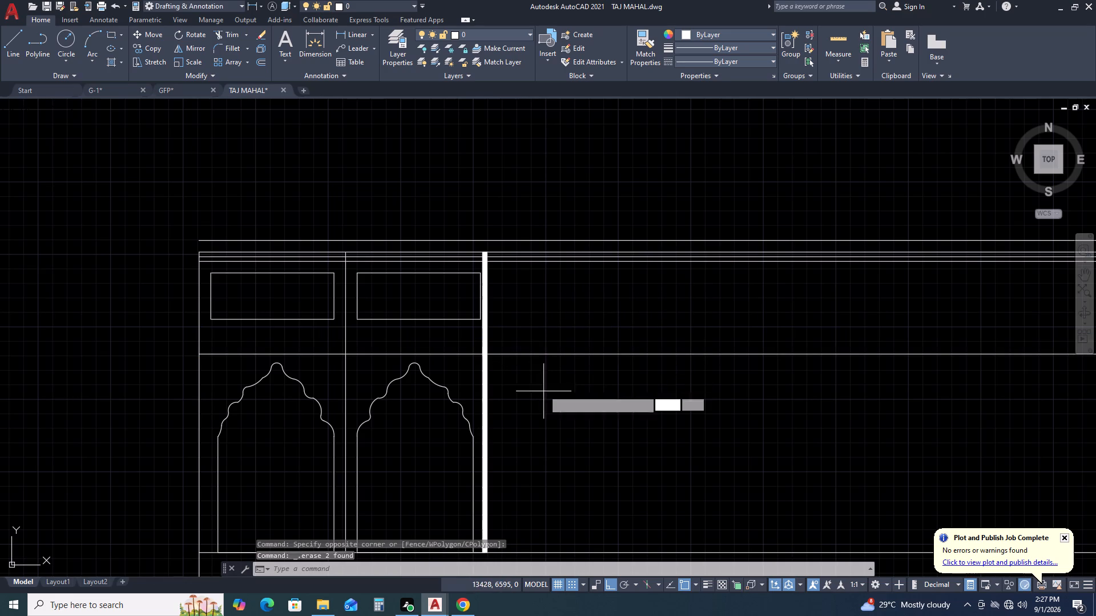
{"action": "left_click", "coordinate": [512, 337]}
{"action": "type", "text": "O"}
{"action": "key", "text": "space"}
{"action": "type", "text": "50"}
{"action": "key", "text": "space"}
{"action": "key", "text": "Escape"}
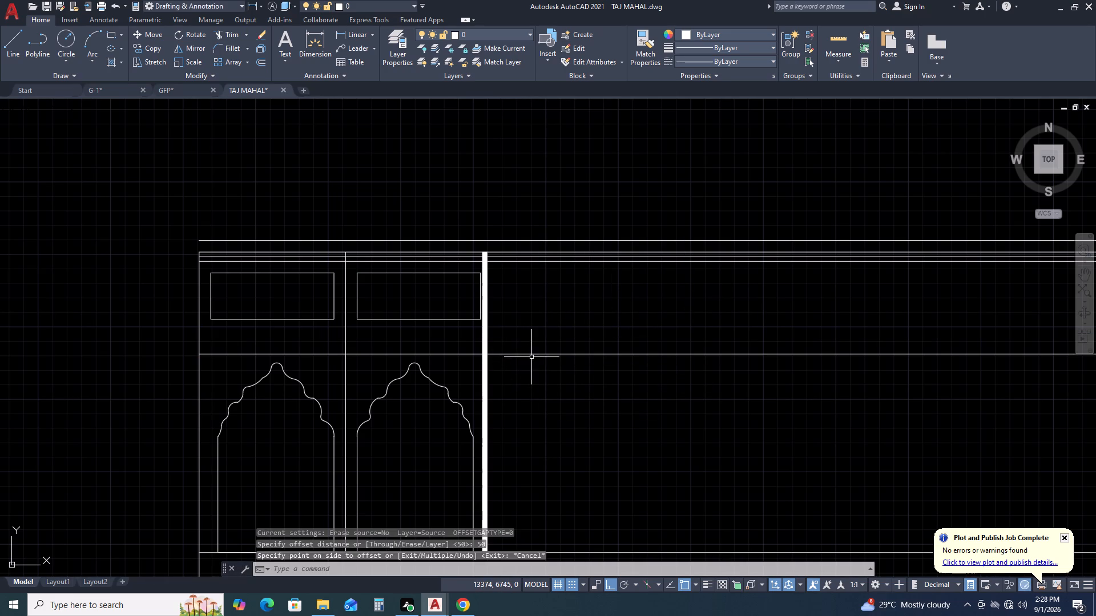
Offset the horizontal line above the arches upward twice at 30 mm spacing to form a narrower band.
{"action": "left_click", "coordinate": [531, 357]}
{"action": "left_click", "coordinate": [511, 336]}
{"action": "type", "text": "O"}
{"action": "key", "text": "space"}
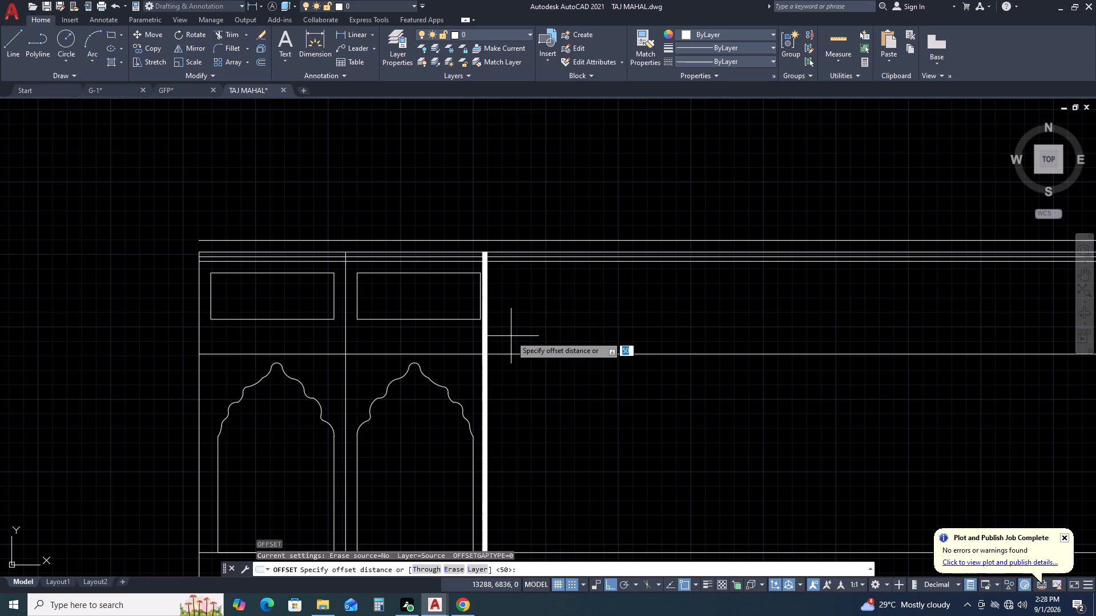
{"action": "key", "text": "3"}
{"action": "key", "text": "0"}
{"action": "key", "text": "space"}
{"action": "left_click", "coordinate": [519, 329]}
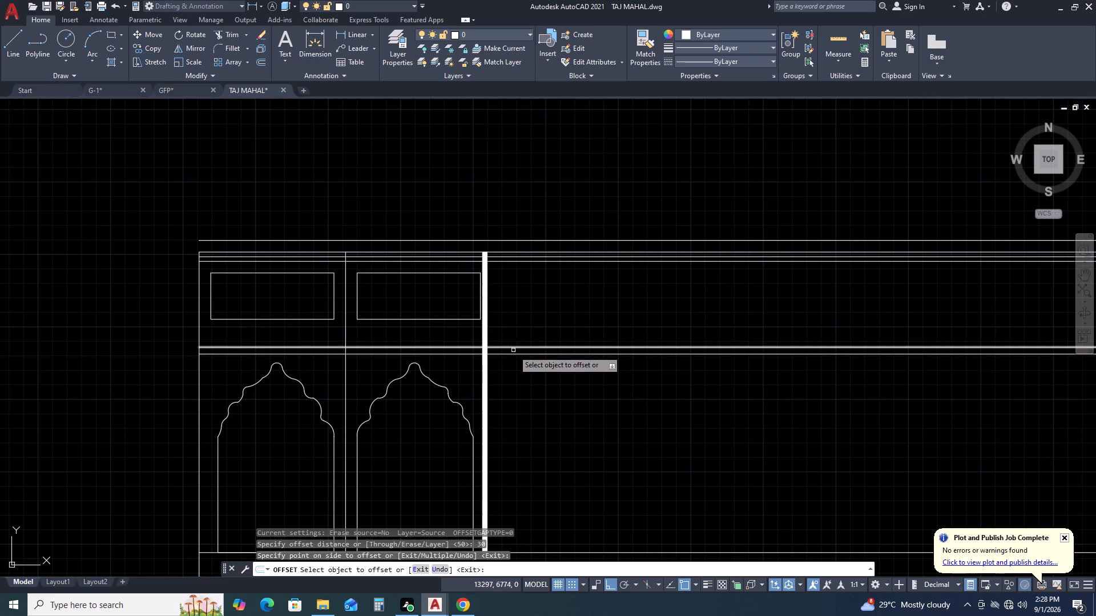
{"action": "left_click", "coordinate": [514, 348]}
{"action": "left_click", "coordinate": [521, 327]}
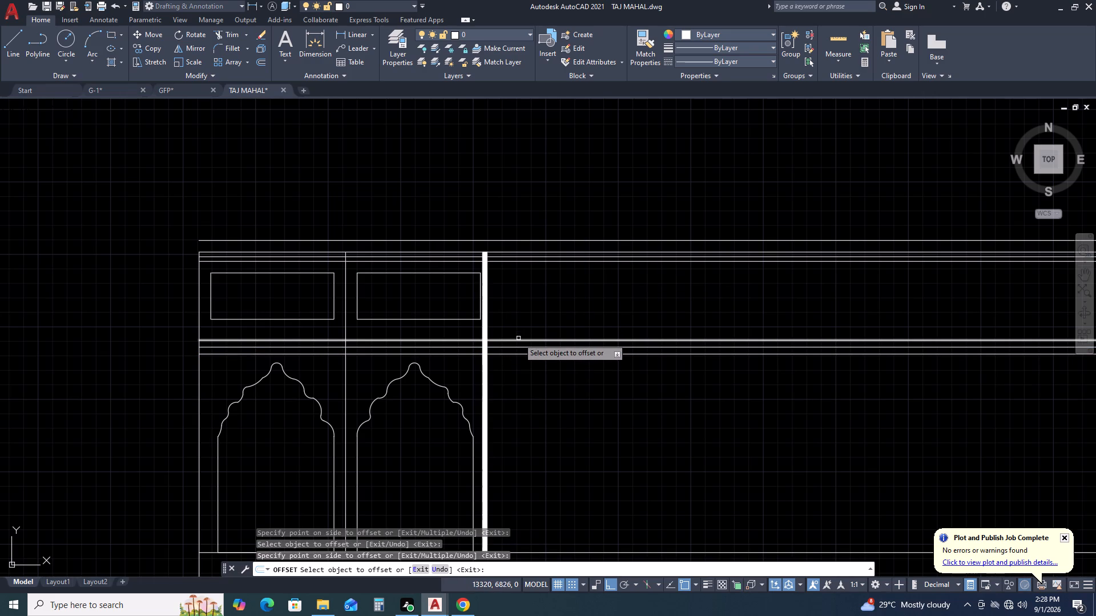
{"action": "key", "text": "Escape"}
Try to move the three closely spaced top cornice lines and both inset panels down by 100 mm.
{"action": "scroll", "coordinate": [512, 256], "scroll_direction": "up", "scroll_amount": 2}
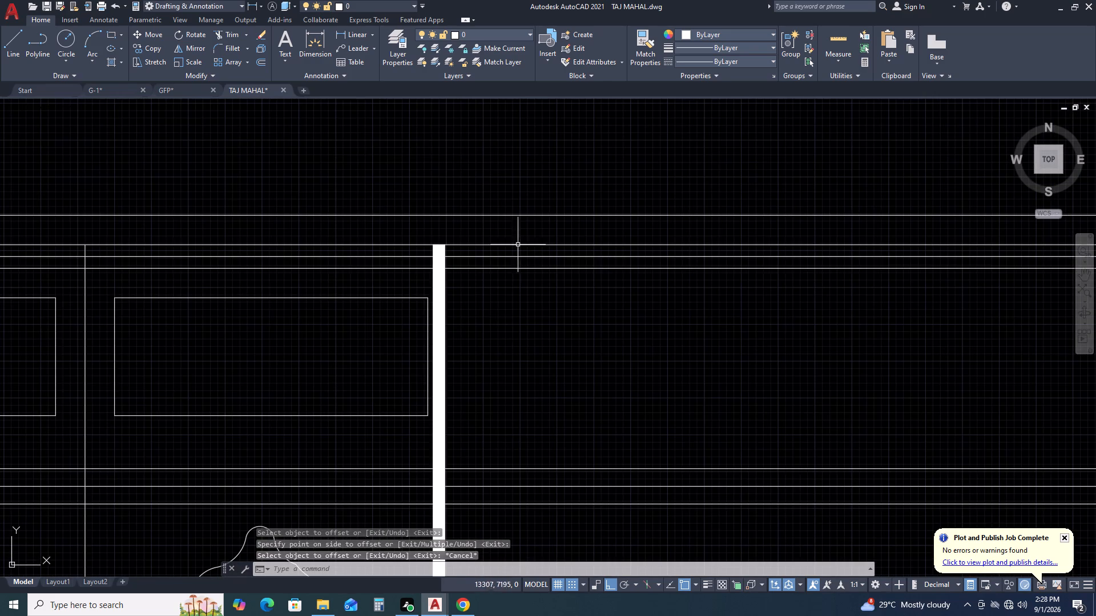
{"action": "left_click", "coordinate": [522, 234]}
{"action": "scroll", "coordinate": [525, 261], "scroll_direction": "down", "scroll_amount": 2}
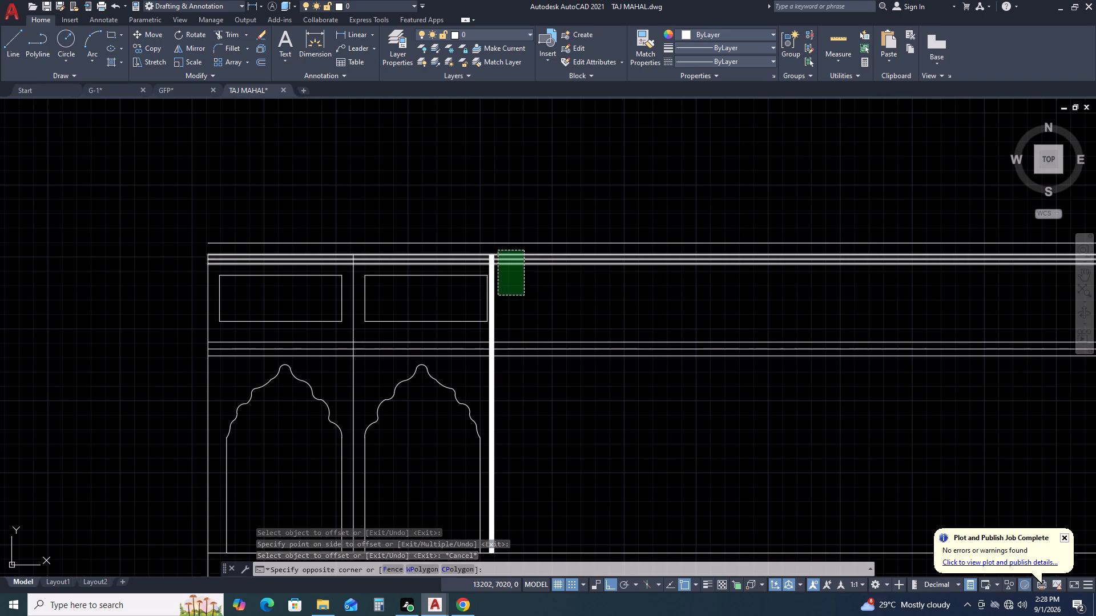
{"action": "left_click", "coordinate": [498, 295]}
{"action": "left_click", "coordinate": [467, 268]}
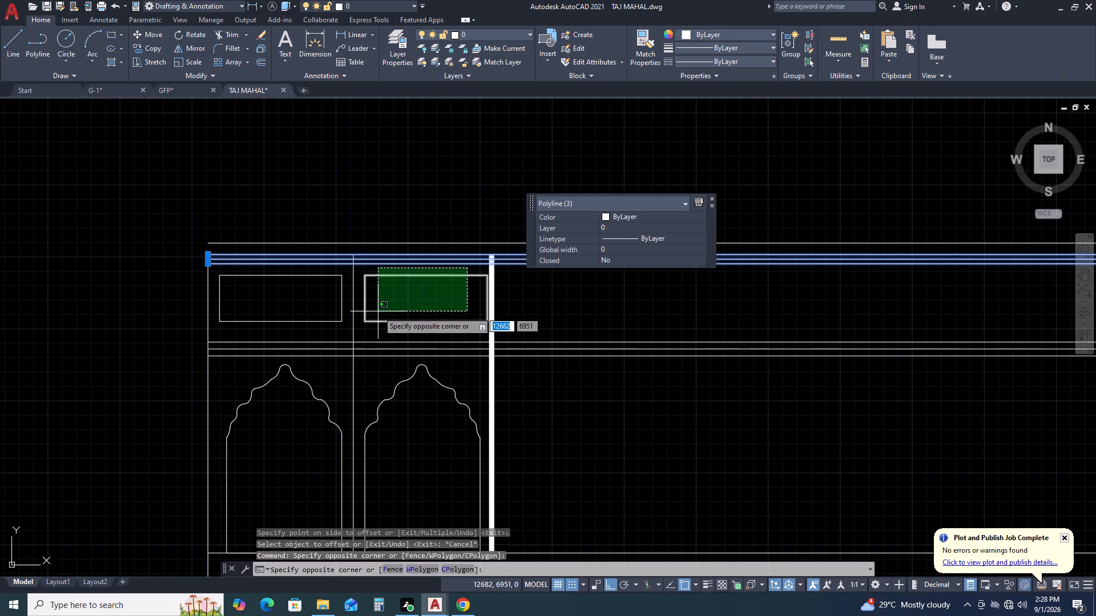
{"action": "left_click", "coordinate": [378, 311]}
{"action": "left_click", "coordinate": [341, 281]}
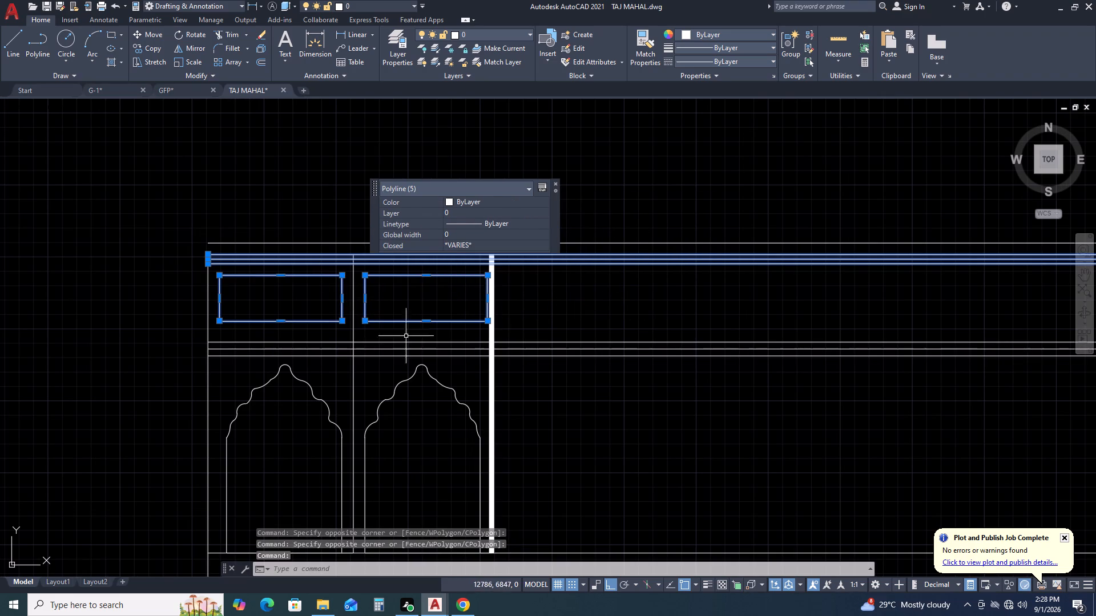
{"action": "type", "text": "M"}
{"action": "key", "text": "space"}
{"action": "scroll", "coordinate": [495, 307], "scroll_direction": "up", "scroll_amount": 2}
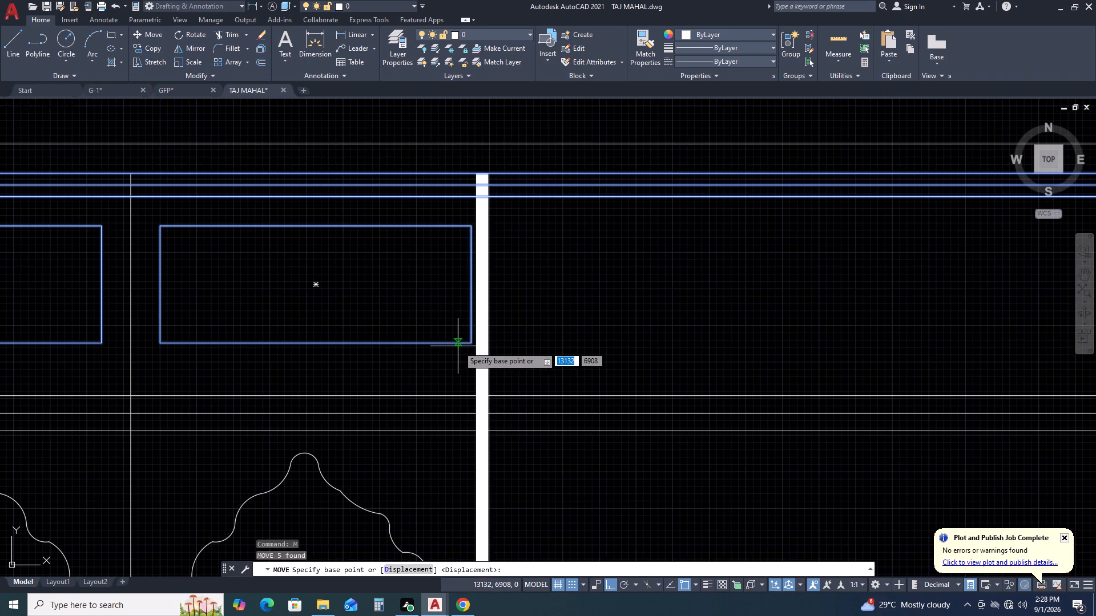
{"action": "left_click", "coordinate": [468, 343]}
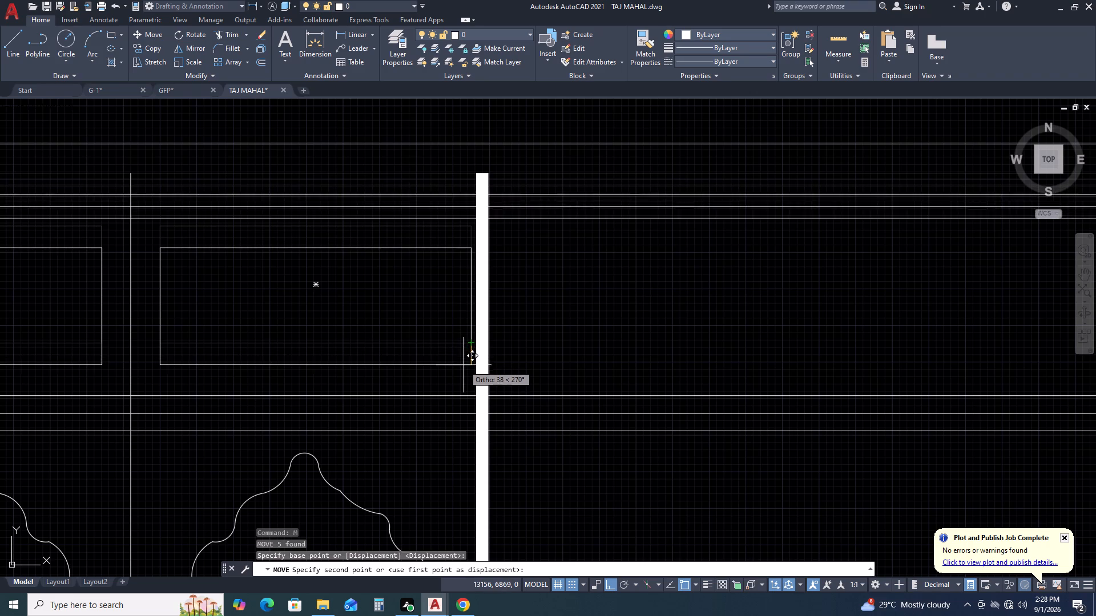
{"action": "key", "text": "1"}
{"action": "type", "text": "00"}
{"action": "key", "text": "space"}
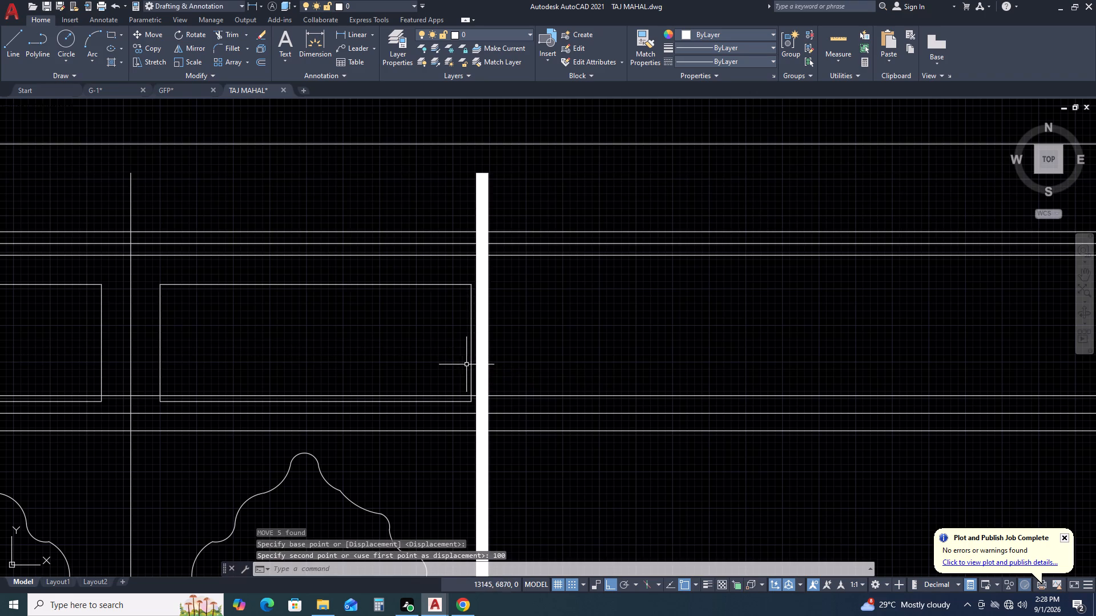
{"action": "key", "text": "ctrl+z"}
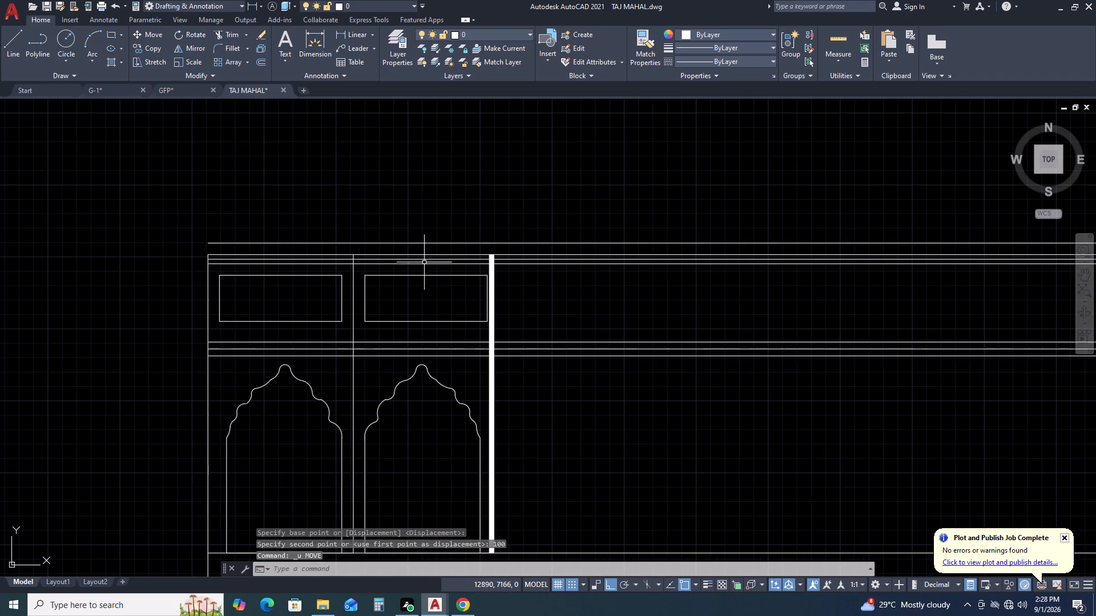
Move both inset rectangular panels down by 50 mm.
{"action": "scroll", "coordinate": [456, 279], "scroll_direction": "up", "scroll_amount": 2}
{"action": "left_click", "coordinate": [476, 261]}
{"action": "left_click", "coordinate": [423, 327]}
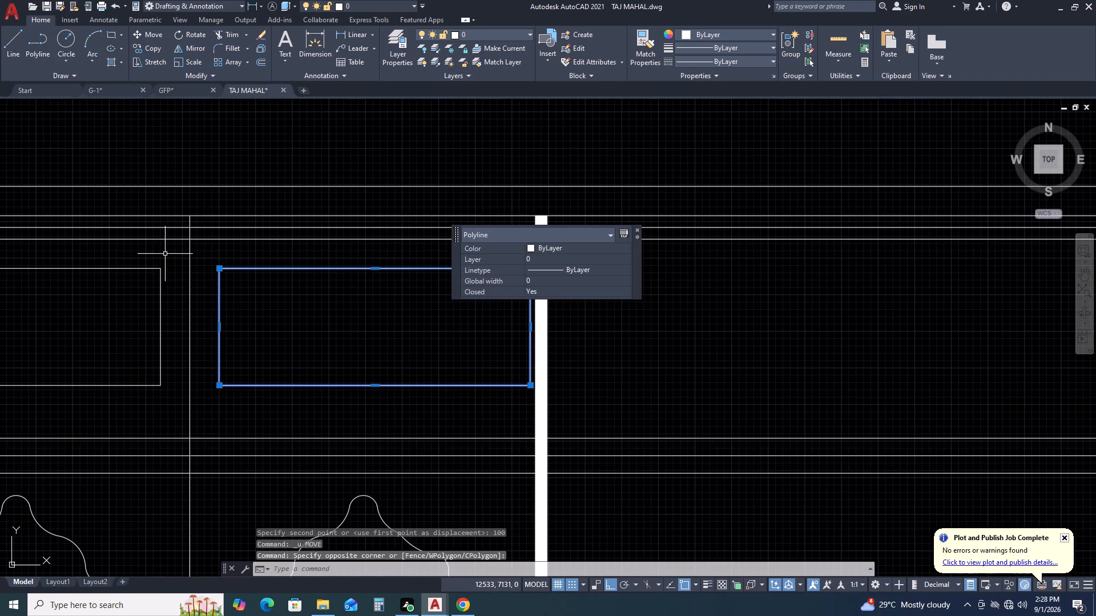
{"action": "left_click", "coordinate": [165, 254]}
{"action": "left_click", "coordinate": [140, 298]}
{"action": "middle_click_drag", "start_coordinate": [217, 344], "coordinate": [458, 322]}
{"action": "key", "text": "m"}
{"action": "key", "text": "space"}
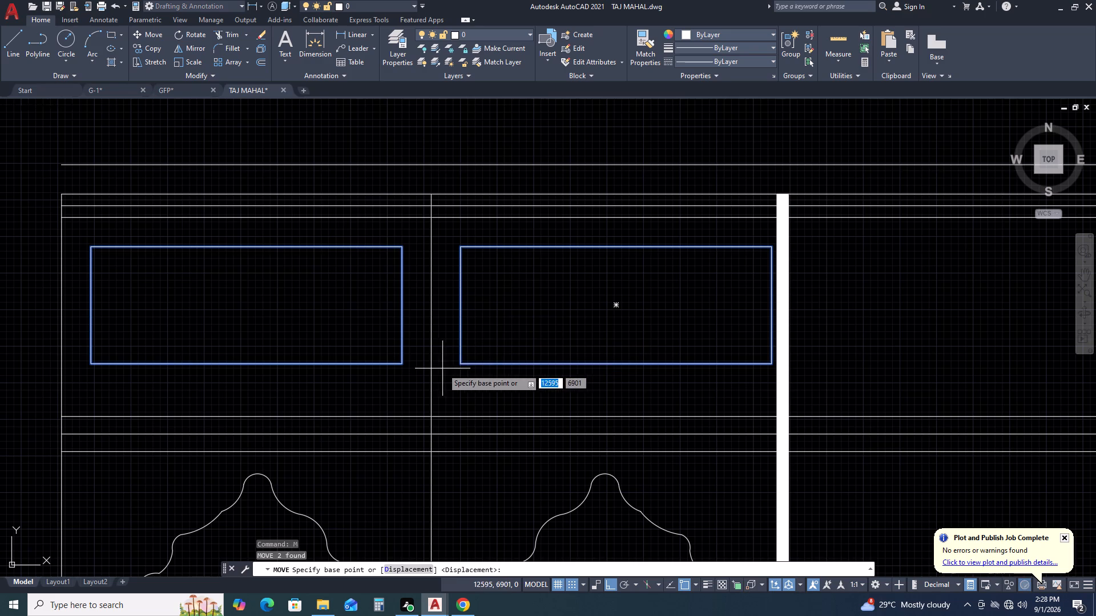
{"action": "left_click", "coordinate": [457, 363]}
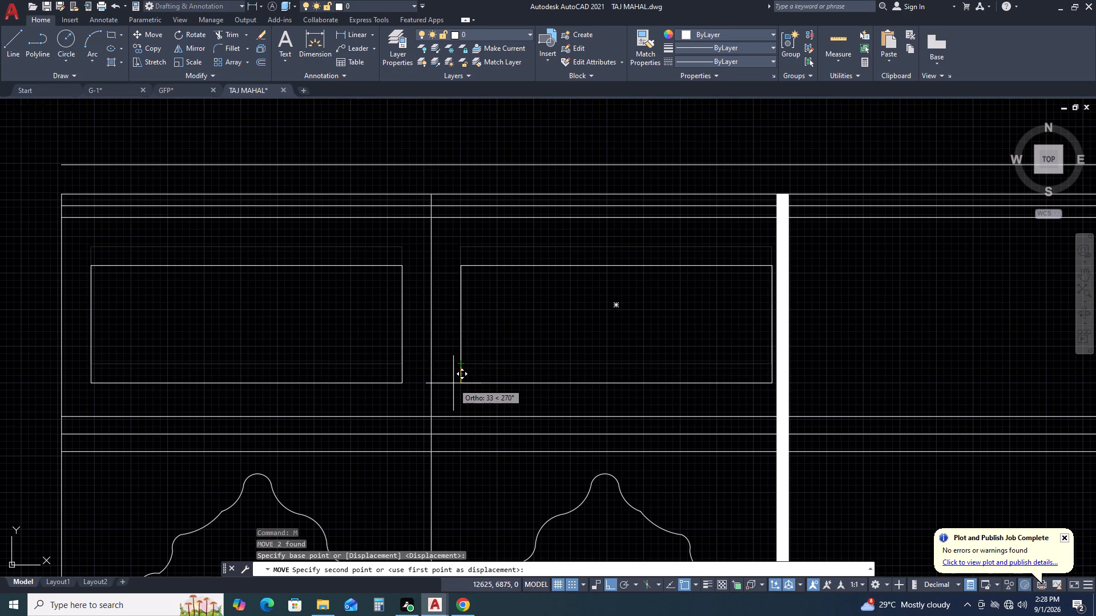
{"action": "key", "text": "5"}
{"action": "type", "text": "0"}
{"action": "key", "text": "space"}
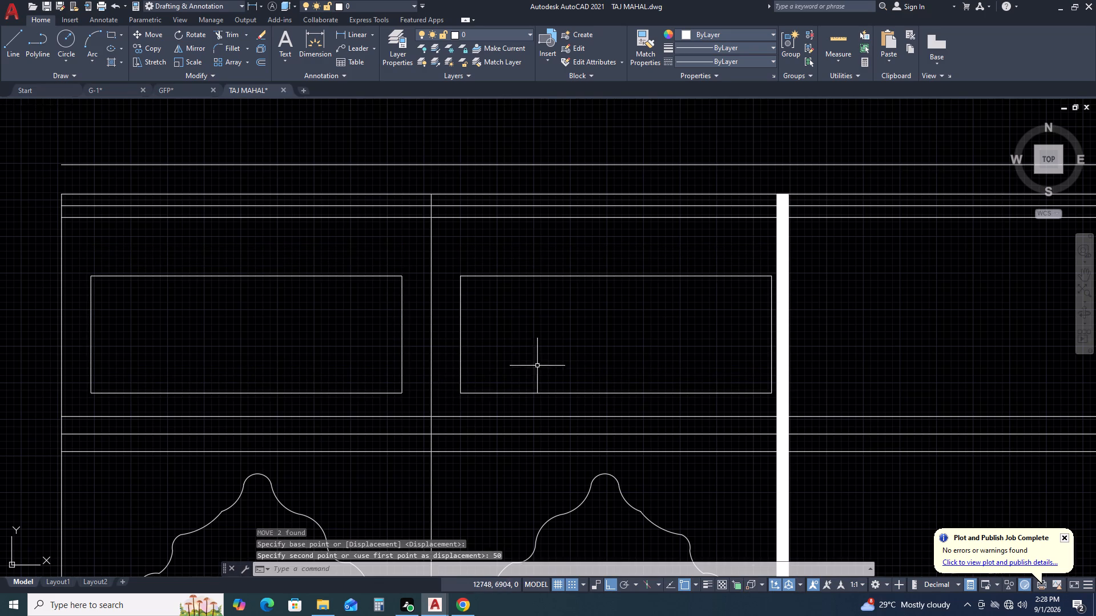
Move the four horizontal lines at the top of the facade down by 50 mm.
{"action": "scroll", "coordinate": [555, 364], "scroll_direction": "down", "scroll_amount": 2}
{"action": "middle_click_drag", "start_coordinate": [717, 358], "coordinate": [581, 372]}
{"action": "left_click", "coordinate": [678, 272]}
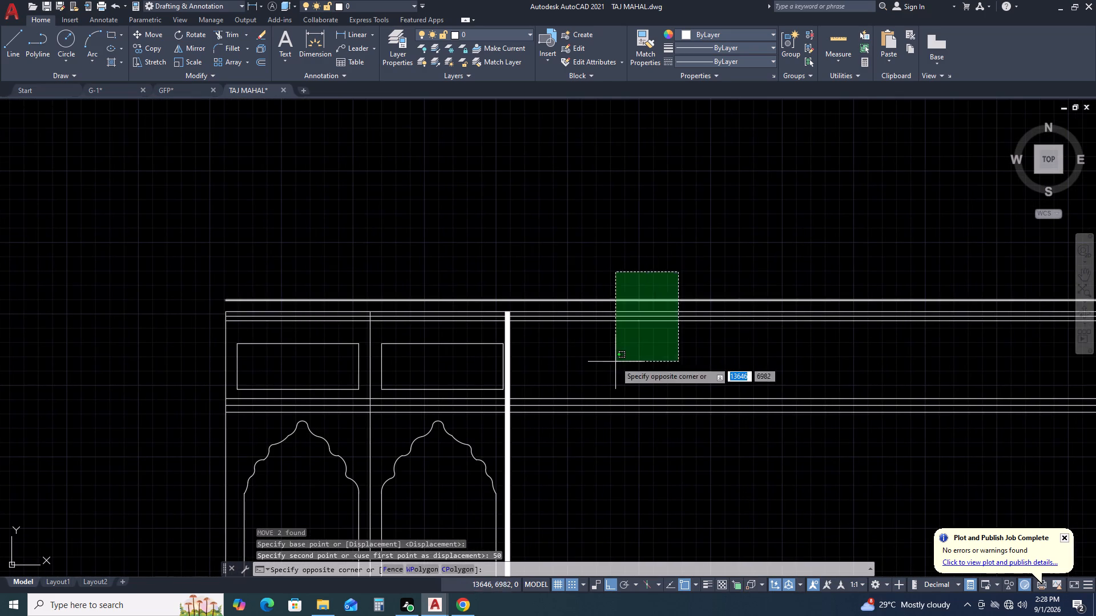
{"action": "left_click", "coordinate": [615, 362]}
{"action": "type", "text": "M"}
{"action": "key", "text": "space"}
{"action": "scroll", "coordinate": [498, 322], "scroll_direction": "up", "scroll_amount": 1}
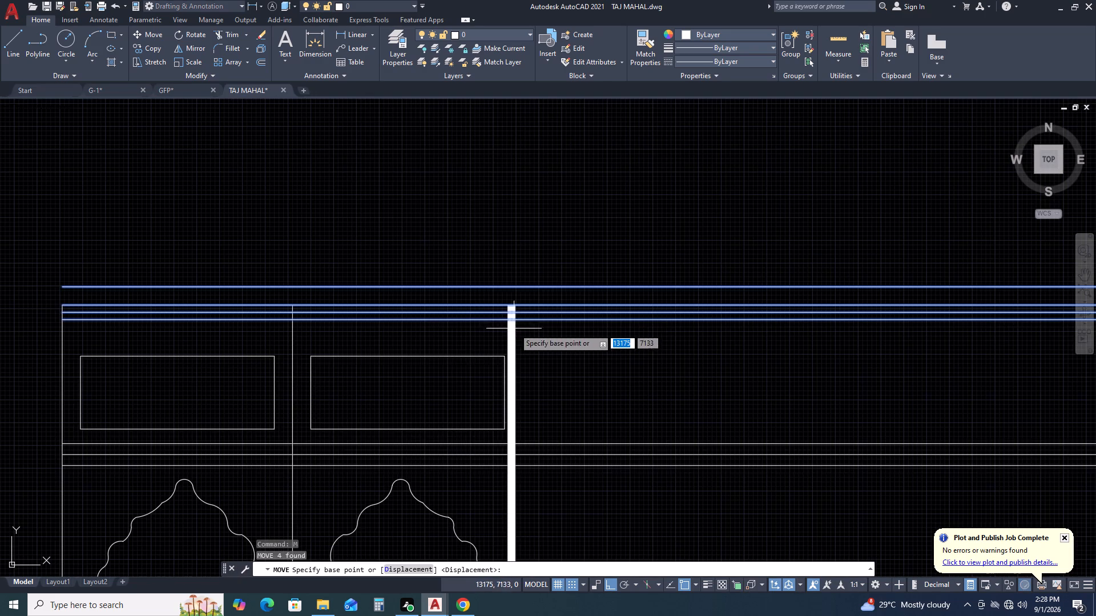
{"action": "left_click", "coordinate": [517, 321]}
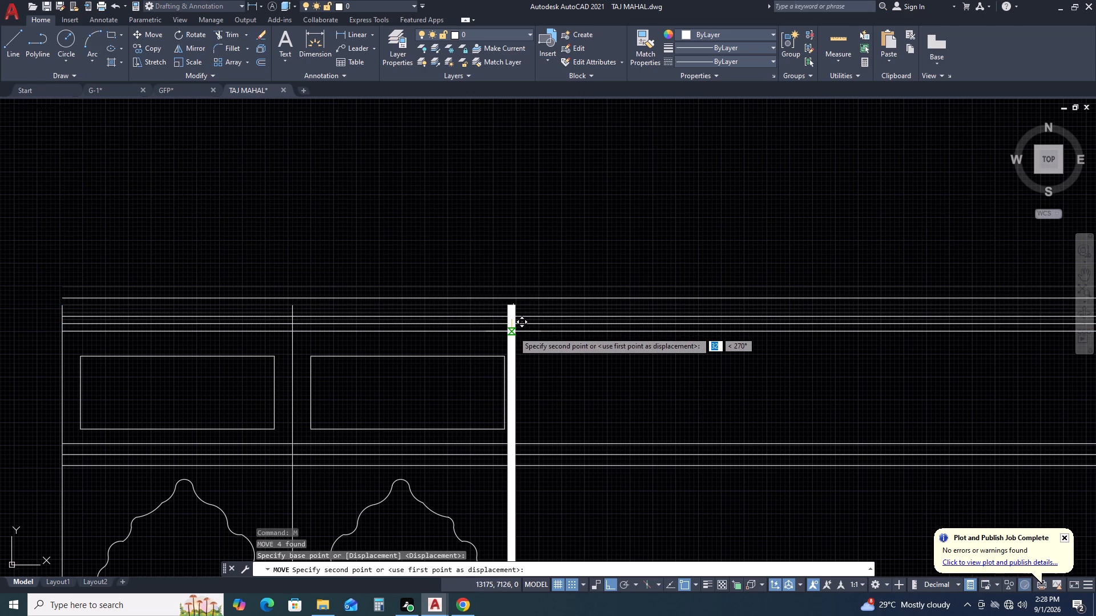
{"action": "type", "text": "50"}
{"action": "key", "text": "space"}
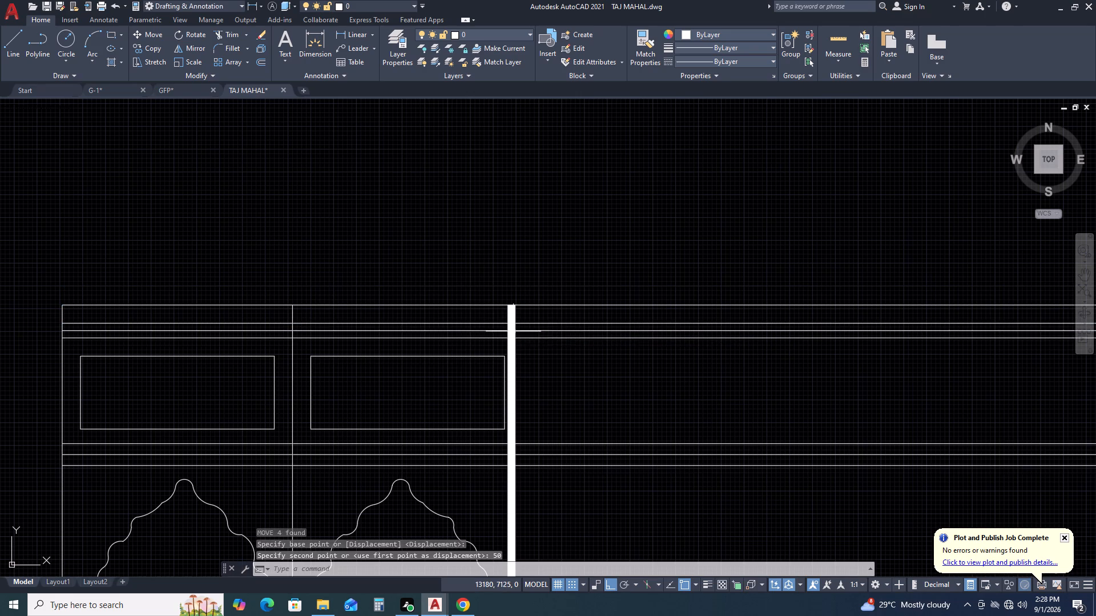
{"action": "scroll", "coordinate": [638, 355], "scroll_direction": "down", "scroll_amount": 1}
{"action": "middle_click_drag", "start_coordinate": [739, 359], "coordinate": [643, 333]}
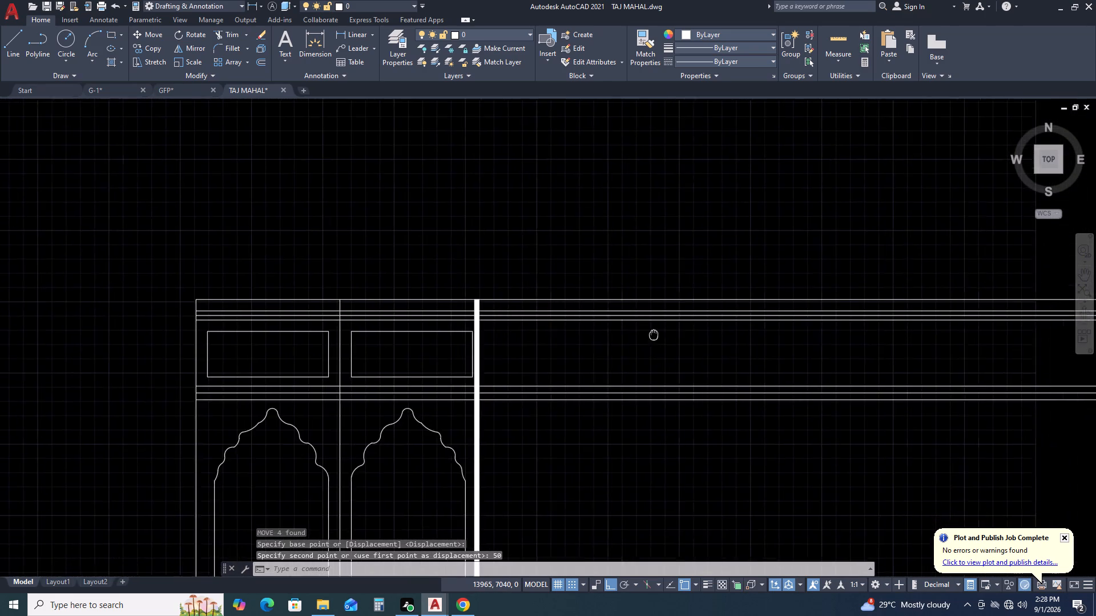
Delete the topmost horizontal line of the facade.
{"action": "middle_click_drag", "start_coordinate": [643, 333], "coordinate": [555, 313]}
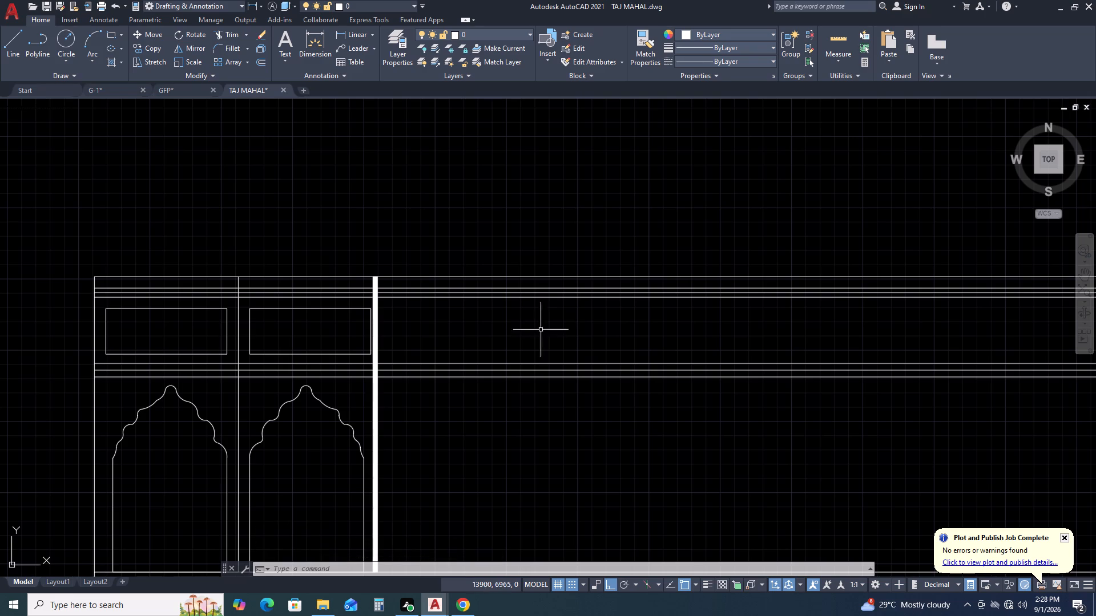
{"action": "middle_click_drag", "start_coordinate": [266, 337], "coordinate": [610, 321]}
{"action": "middle_click", "coordinate": [610, 321]}
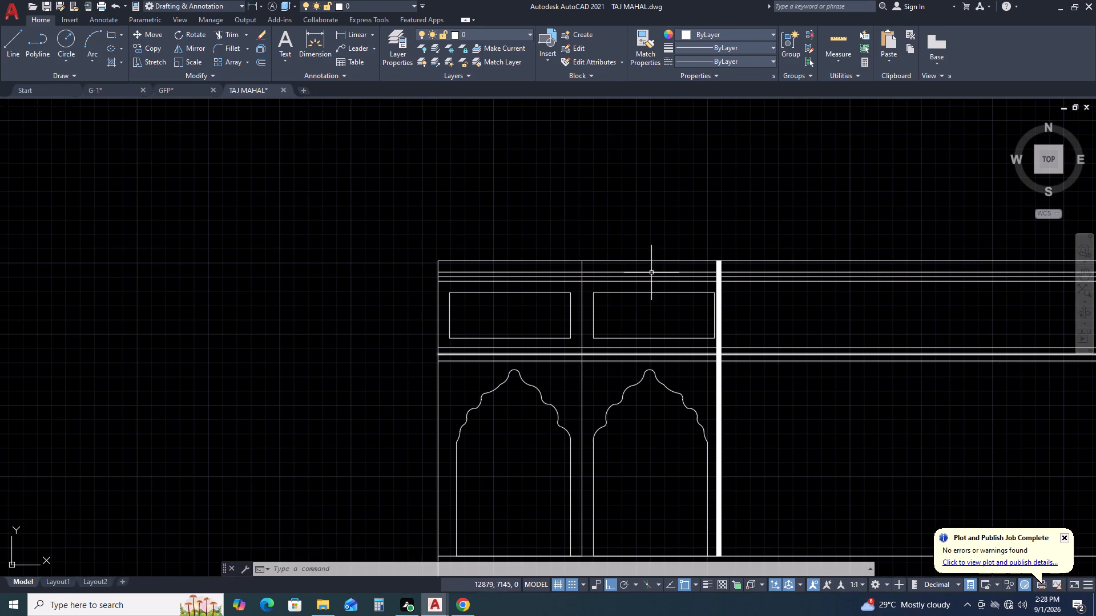
{"action": "left_click", "coordinate": [672, 260]}
{"action": "key", "text": "Delete"}
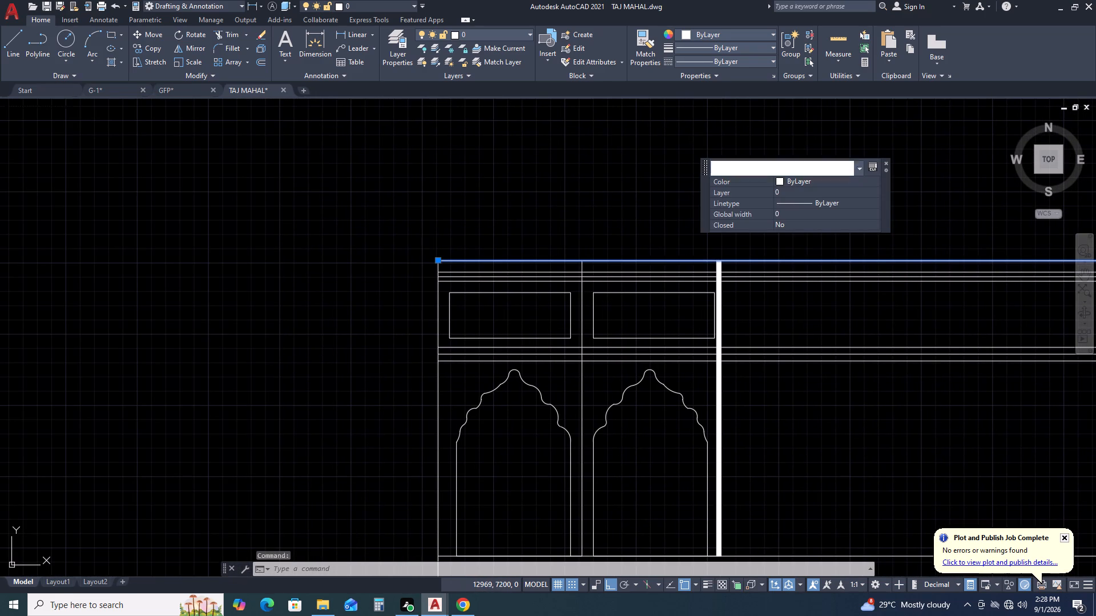
Offset the uppermost remaining cornice line upward by 75 mm to form a new top edge.
{"action": "left_click", "coordinate": [677, 273]}
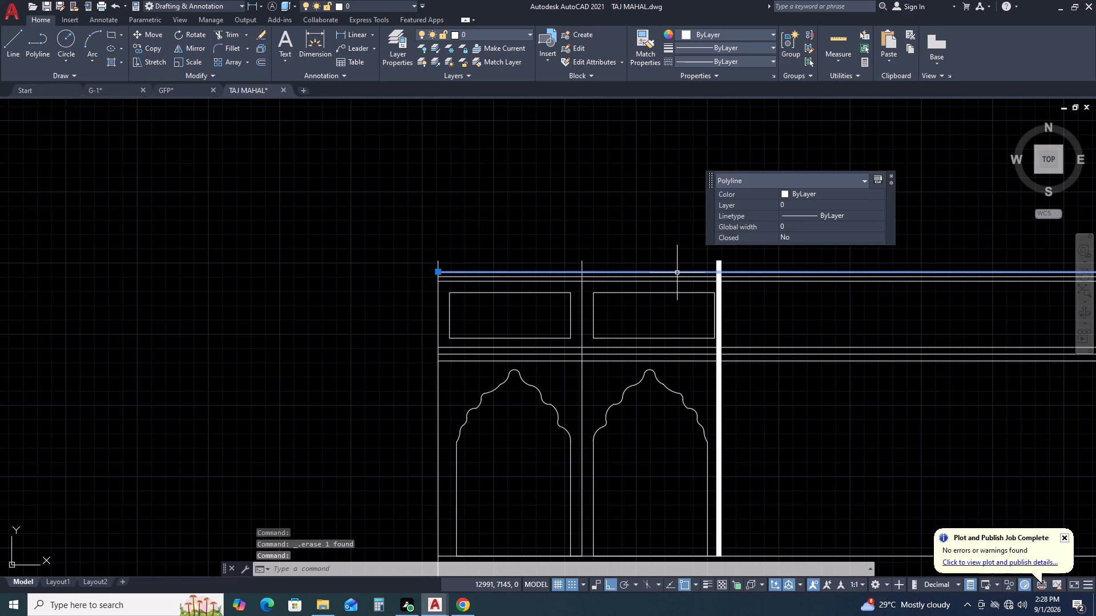
{"action": "type", "text": "O"}
{"action": "key", "text": "space"}
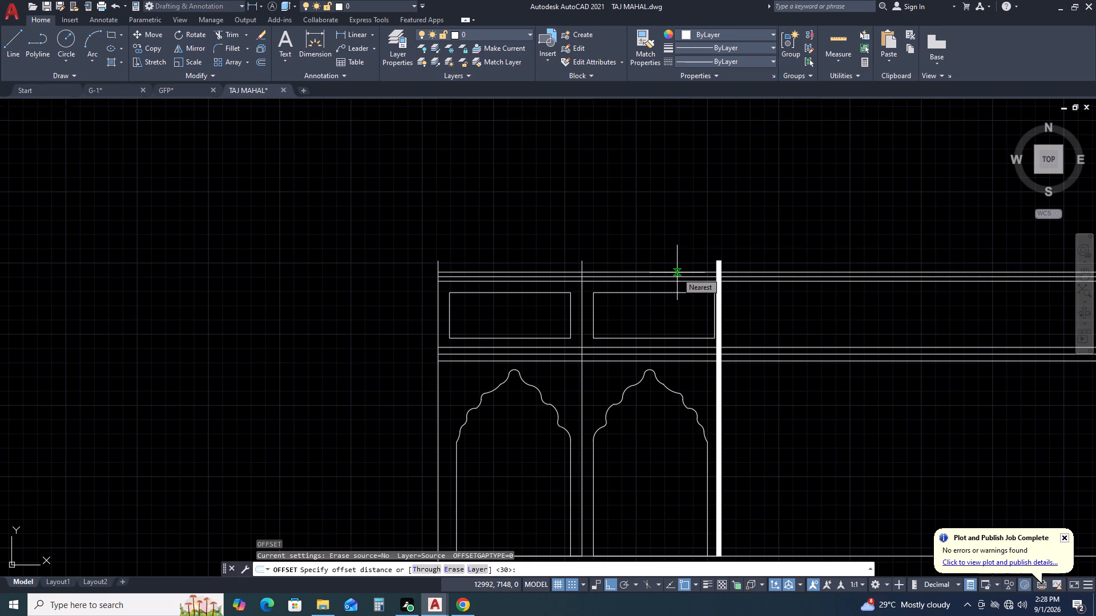
{"action": "type", "text": "75"}
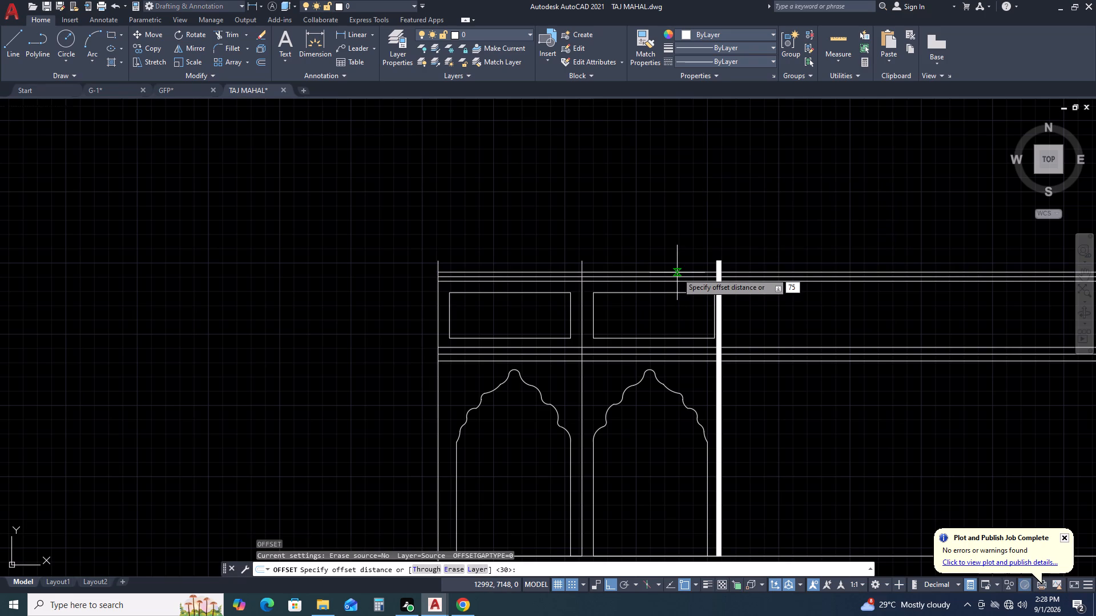
{"action": "key", "text": "space"}
{"action": "left_click", "coordinate": [683, 231]}
{"action": "middle_click_drag", "start_coordinate": [585, 281], "coordinate": [565, 329]}
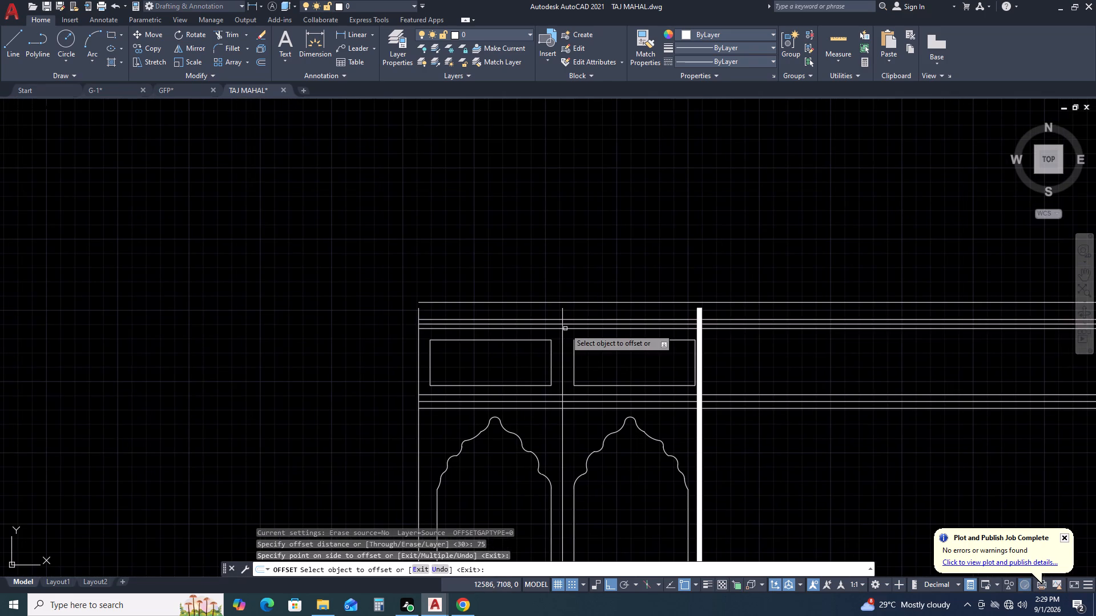
{"action": "key", "text": "Escape"}
Extend the outer edge, the line between the bays and the thick vertical strip up to the new top line.
{"action": "key", "text": "e"}
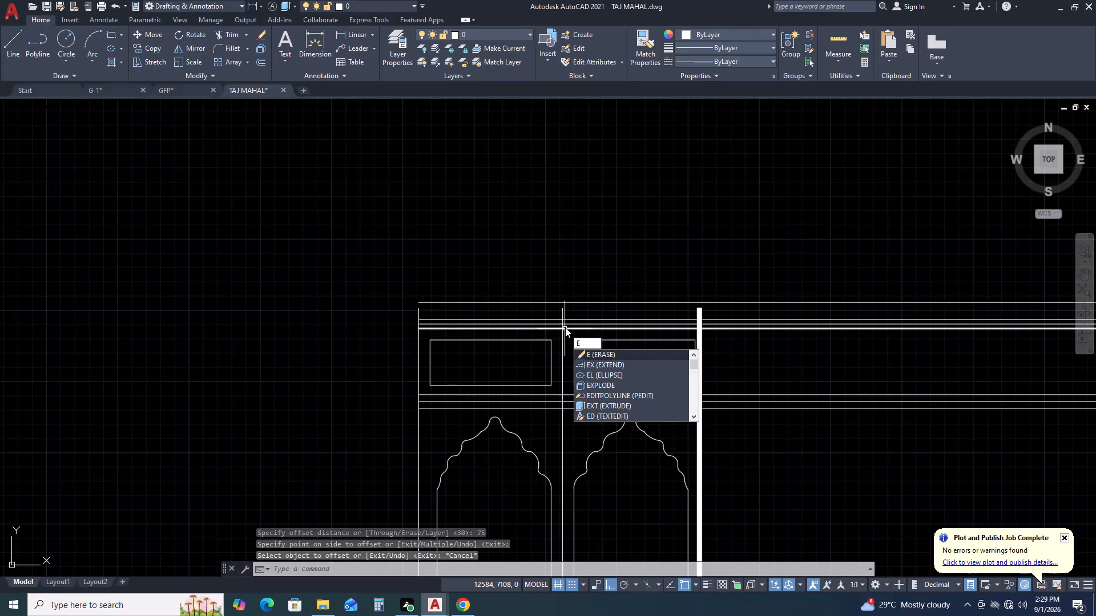
{"action": "type", "text": "X"}
{"action": "key", "text": "space"}
{"action": "scroll", "coordinate": [706, 309], "scroll_direction": "up", "scroll_amount": 3}
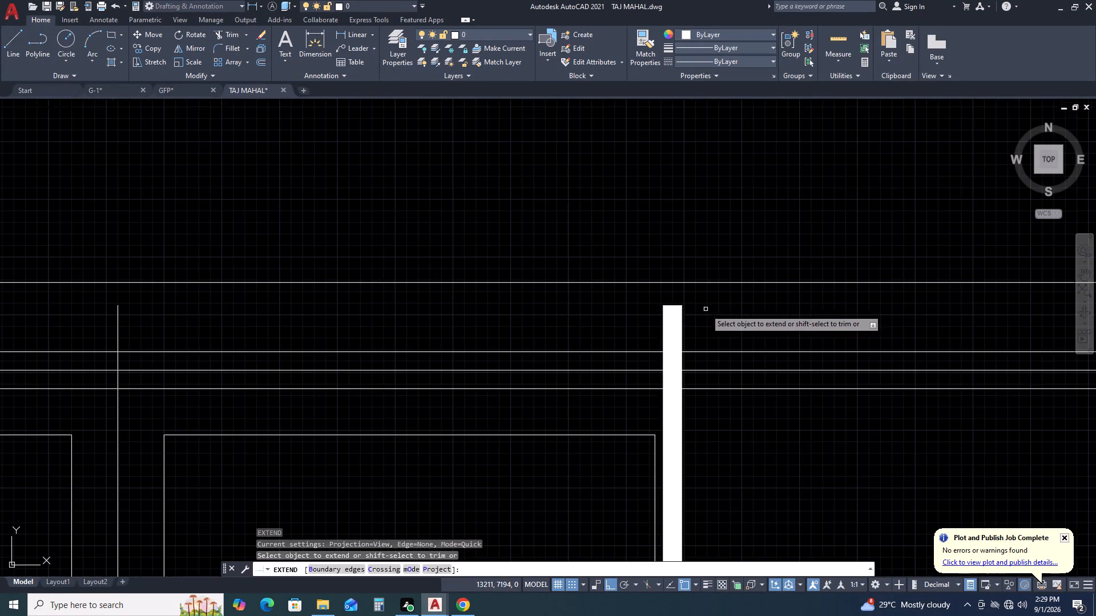
{"action": "left_click", "coordinate": [711, 311]}
{"action": "scroll", "coordinate": [557, 339], "scroll_direction": "down", "scroll_amount": 2}
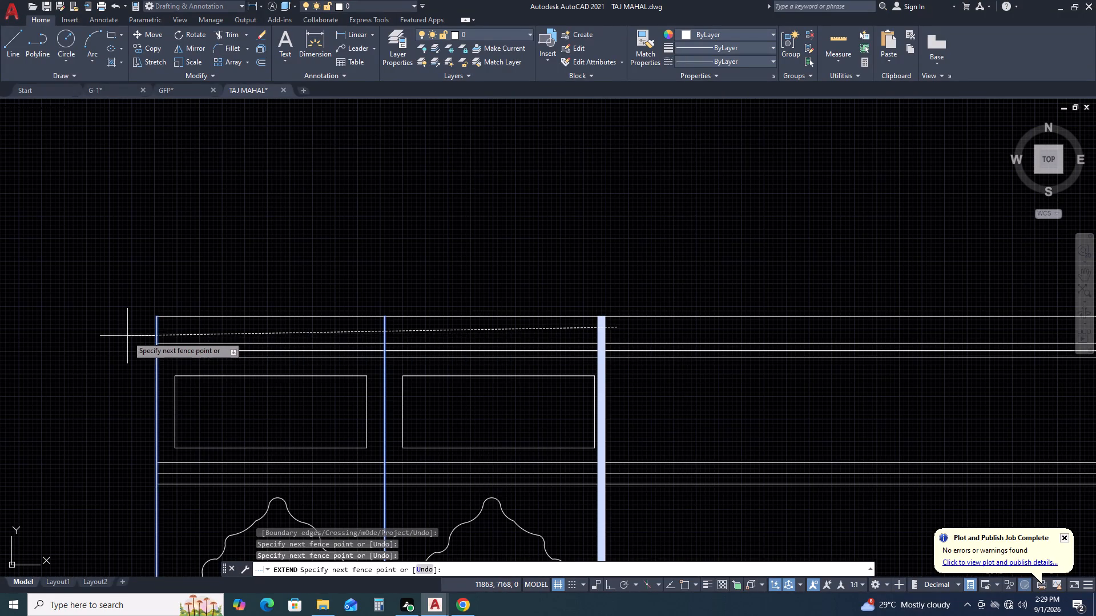
{"action": "left_click", "coordinate": [127, 336]}
{"action": "middle_click_drag", "start_coordinate": [742, 382], "coordinate": [787, 346]}
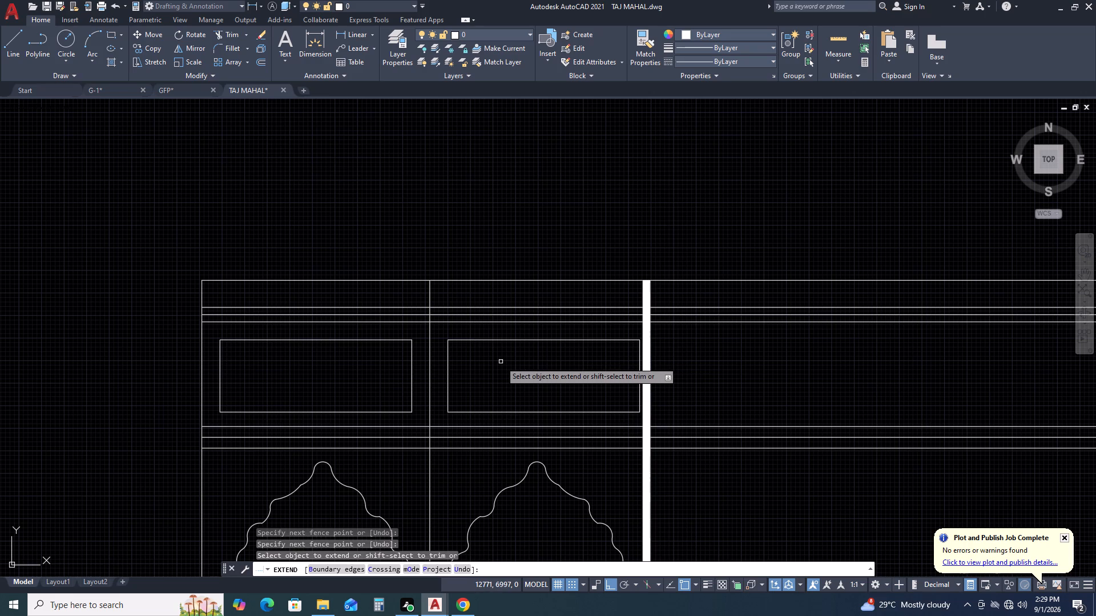
{"action": "key", "text": "Escape"}
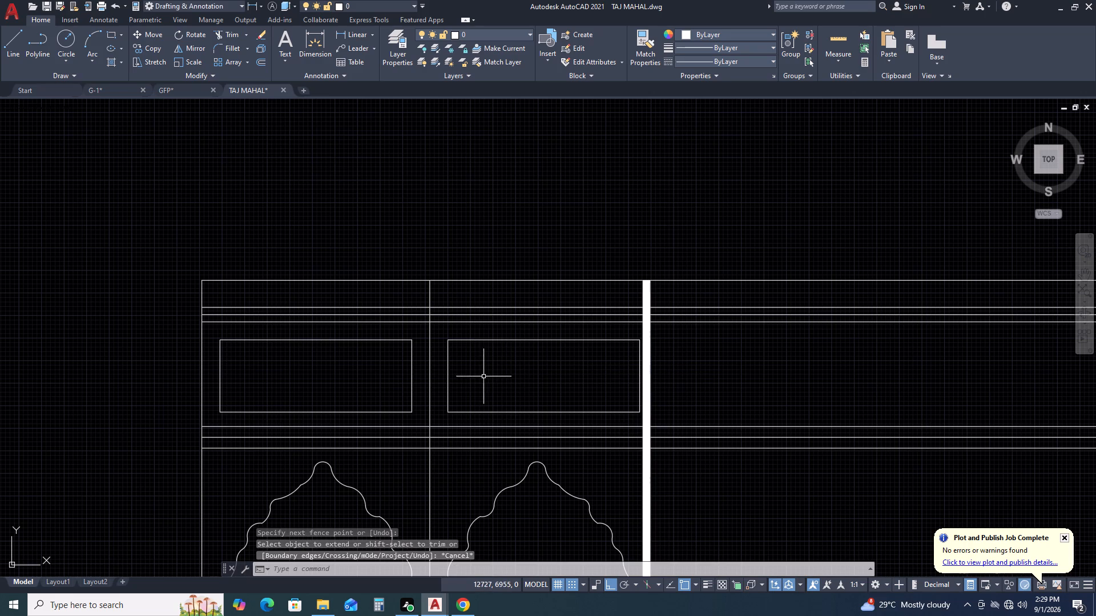
Draw a small, nearly square rectangle about 57 mm high in the left end of the top band.
{"action": "middle_click_drag", "start_coordinate": [488, 354], "coordinate": [502, 436]}
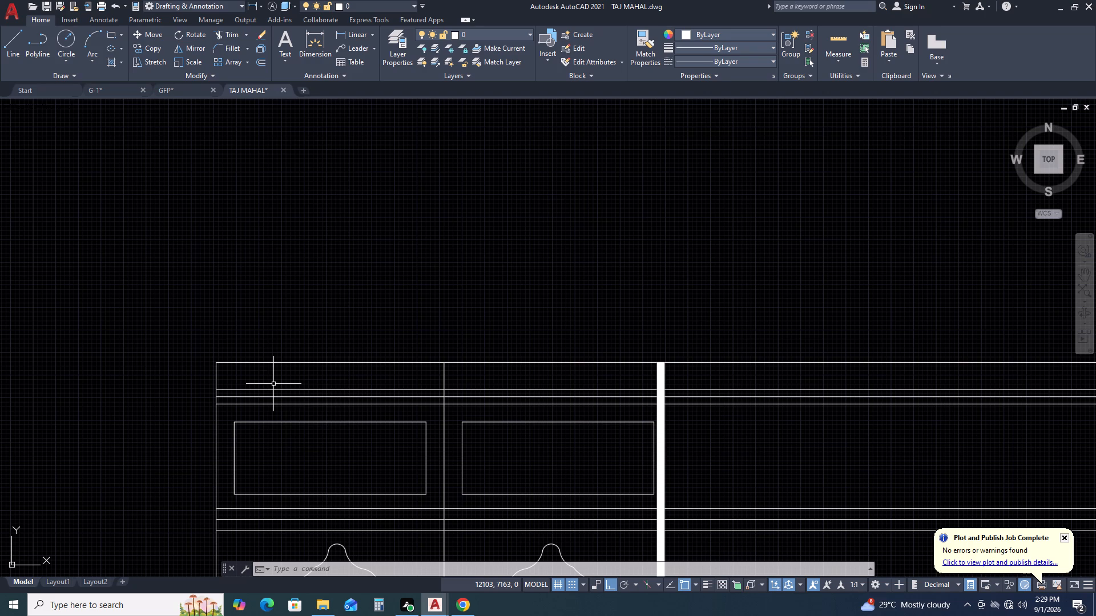
{"action": "type", "text": "REC"}
{"action": "key", "text": "space"}
{"action": "scroll", "coordinate": [235, 375], "scroll_direction": "up", "scroll_amount": 1}
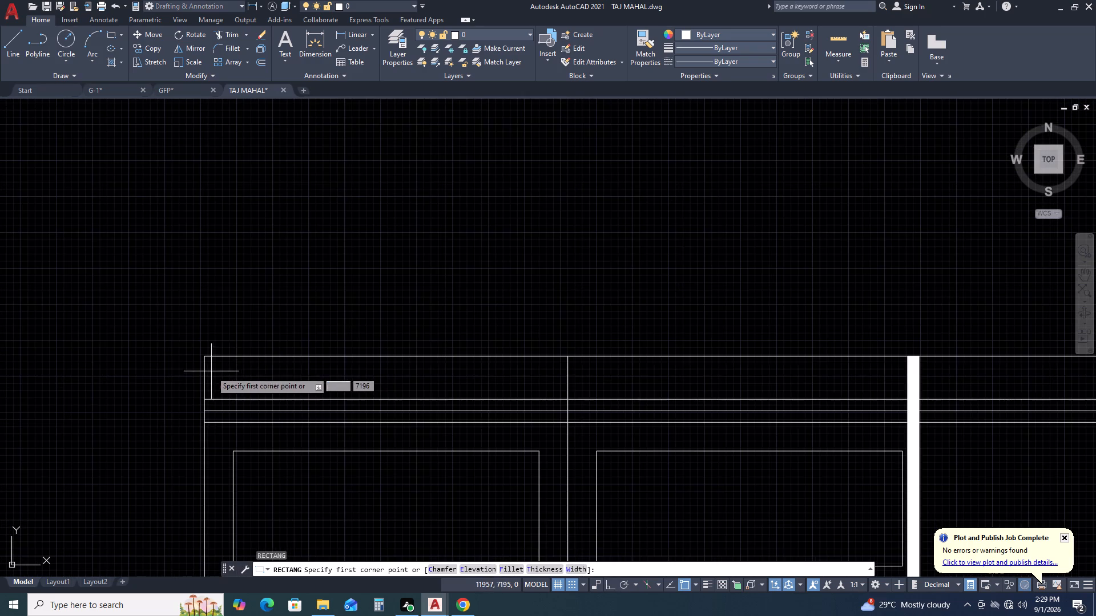
{"action": "scroll", "coordinate": [211, 368], "scroll_direction": "up", "scroll_amount": 2}
{"action": "left_click", "coordinate": [204, 356]}
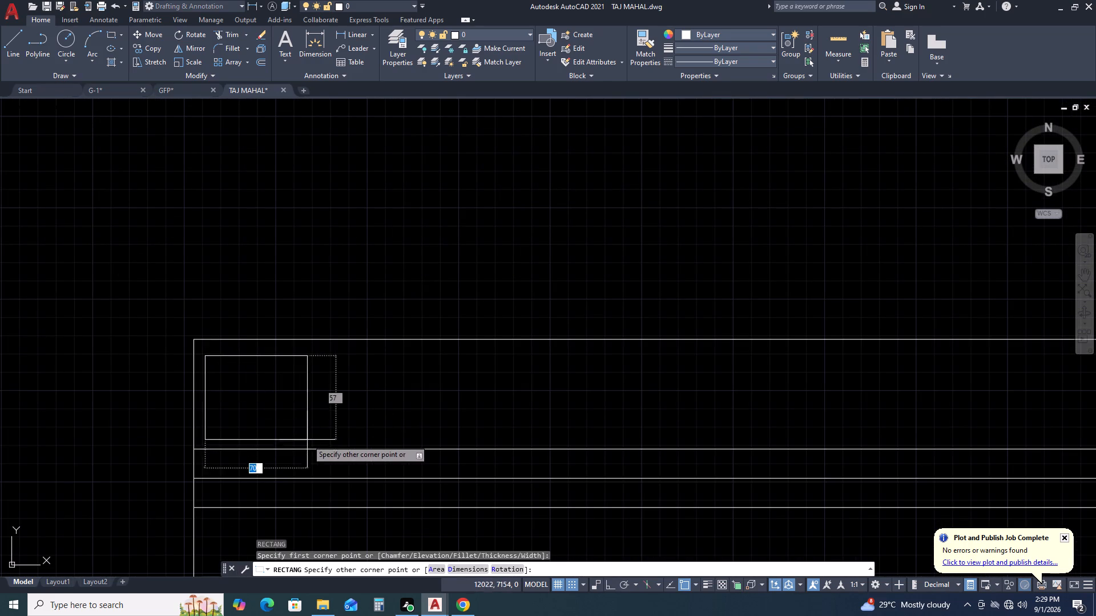
{"action": "left_click", "coordinate": [291, 439]}
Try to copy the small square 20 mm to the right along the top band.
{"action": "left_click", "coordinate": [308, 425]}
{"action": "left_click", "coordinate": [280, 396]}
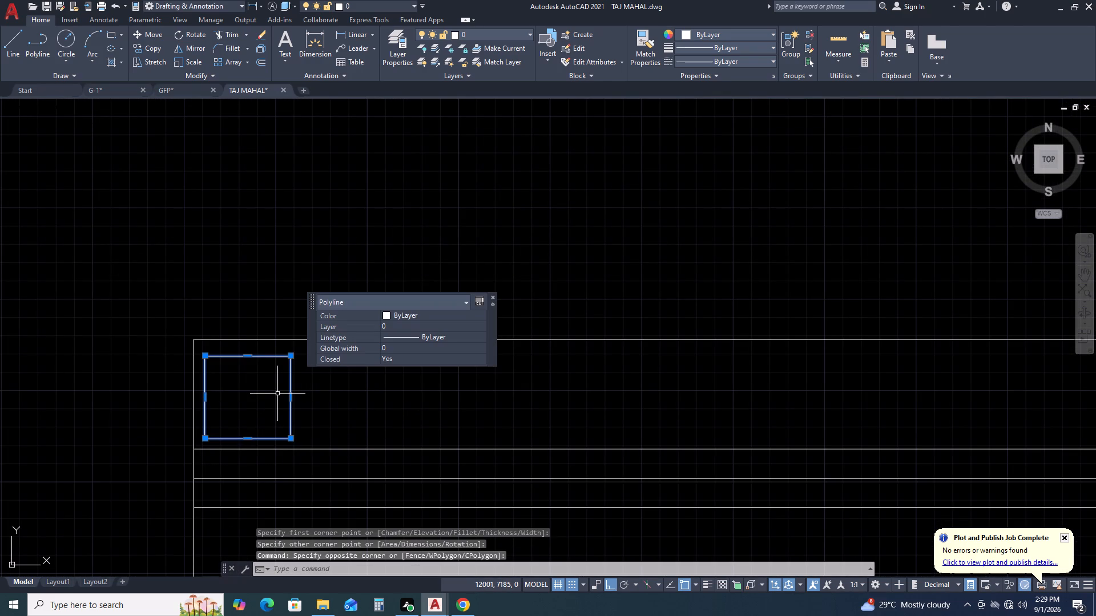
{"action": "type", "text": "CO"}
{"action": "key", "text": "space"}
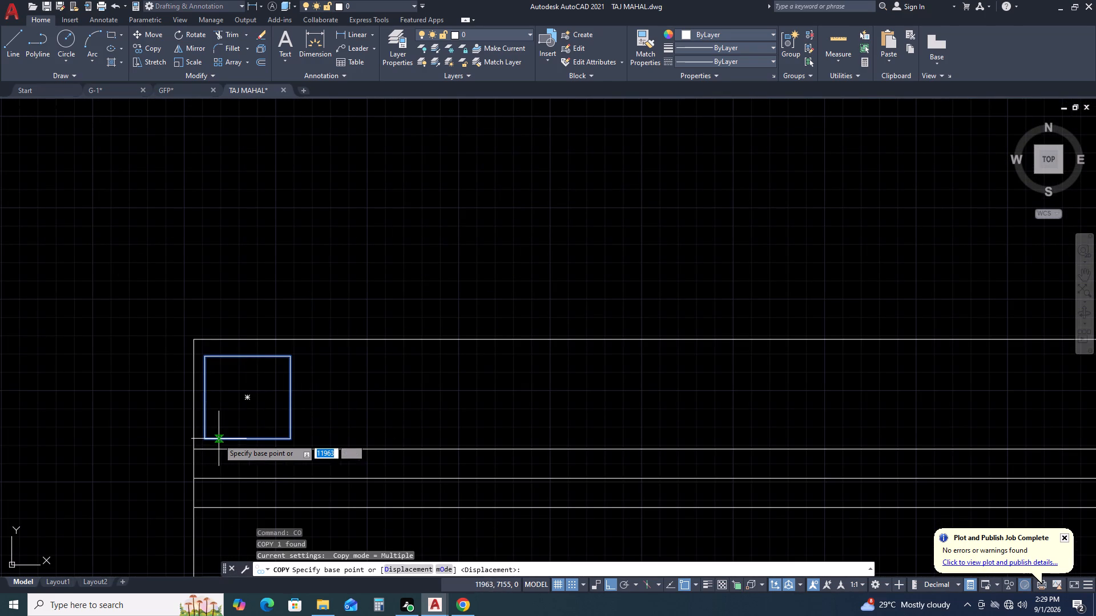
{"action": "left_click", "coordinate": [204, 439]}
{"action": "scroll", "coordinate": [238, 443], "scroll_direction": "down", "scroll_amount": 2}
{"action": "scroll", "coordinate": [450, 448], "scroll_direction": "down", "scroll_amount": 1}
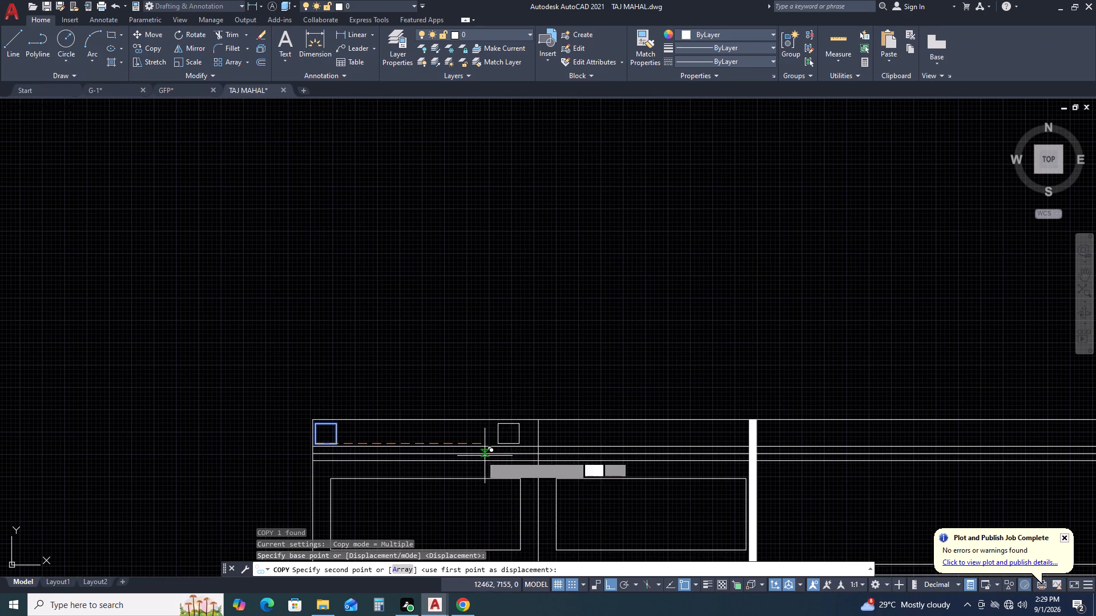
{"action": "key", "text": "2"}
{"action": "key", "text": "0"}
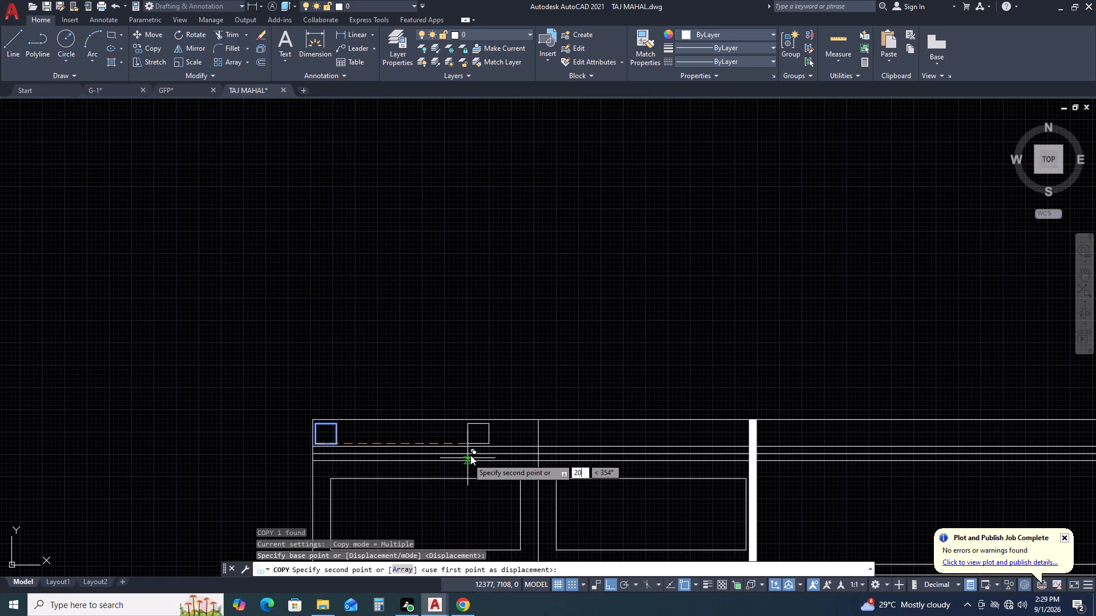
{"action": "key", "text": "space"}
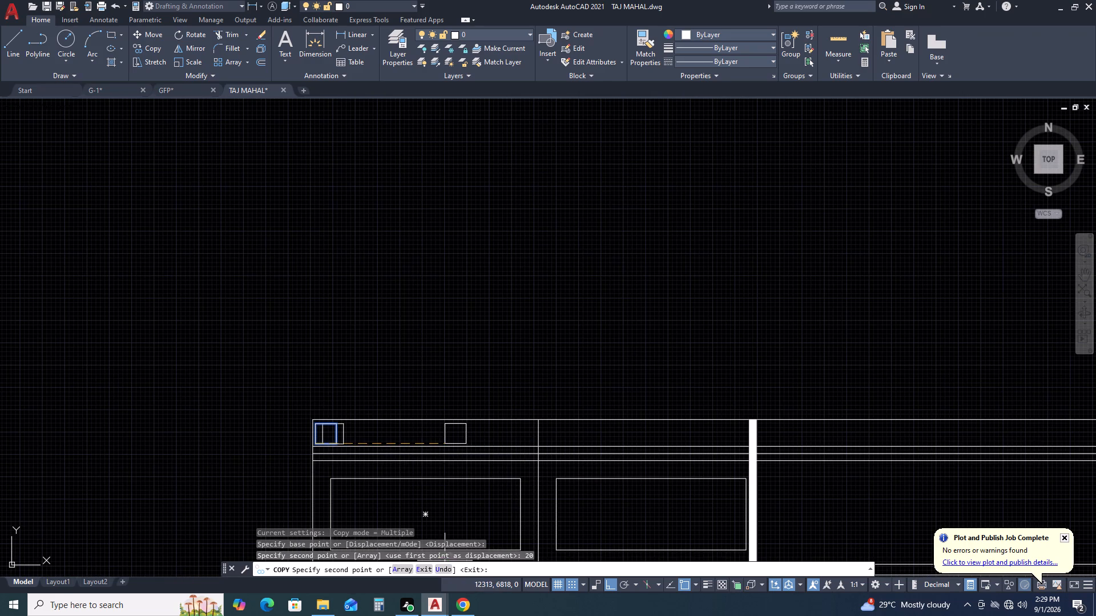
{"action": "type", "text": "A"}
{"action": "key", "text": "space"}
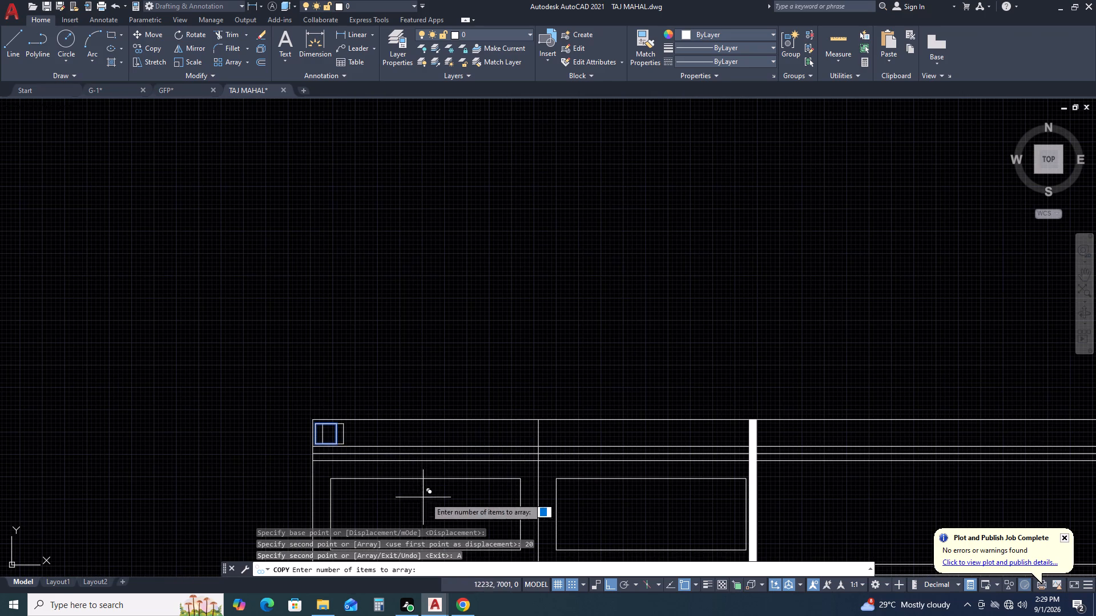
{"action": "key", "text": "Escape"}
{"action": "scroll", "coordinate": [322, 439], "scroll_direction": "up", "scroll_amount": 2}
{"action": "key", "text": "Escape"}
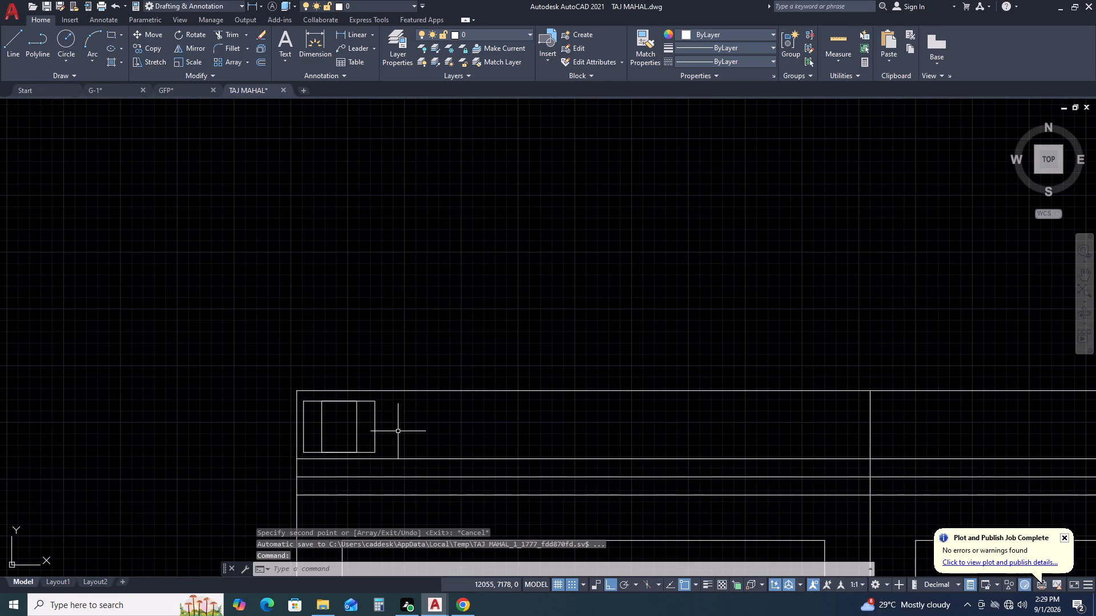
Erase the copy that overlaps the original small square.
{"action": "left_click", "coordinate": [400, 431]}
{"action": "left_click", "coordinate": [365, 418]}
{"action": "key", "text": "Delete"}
Copy the small square as a fitted array of 20 items spanning about 1800 mm rightward along the top band.
{"action": "left_click", "coordinate": [368, 420]}
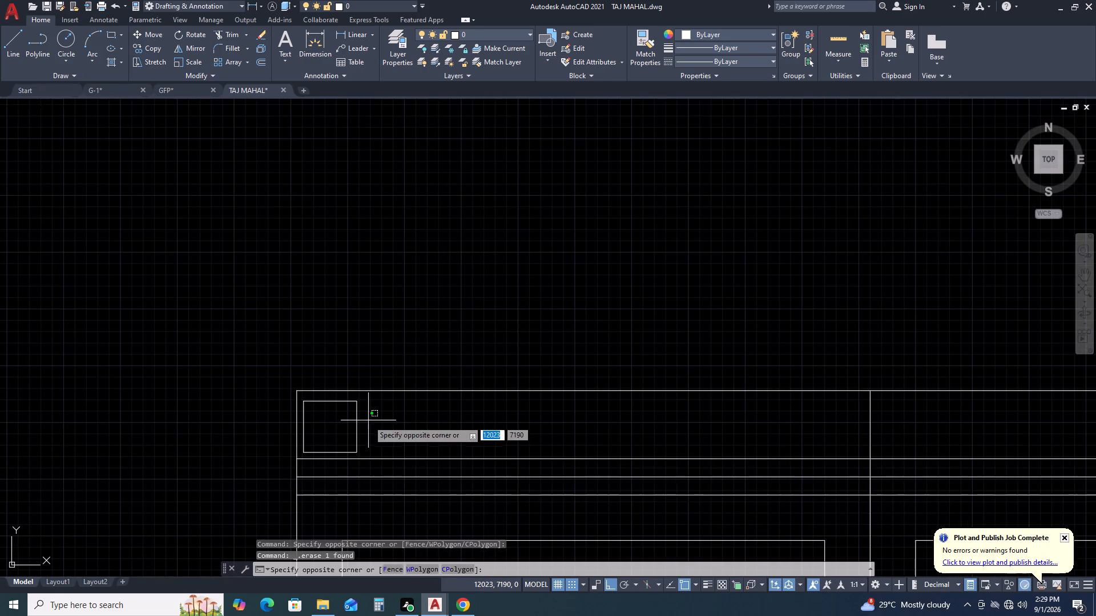
{"action": "left_click", "coordinate": [352, 405]}
{"action": "key", "text": "c"}
{"action": "type", "text": "O"}
{"action": "key", "text": "space"}
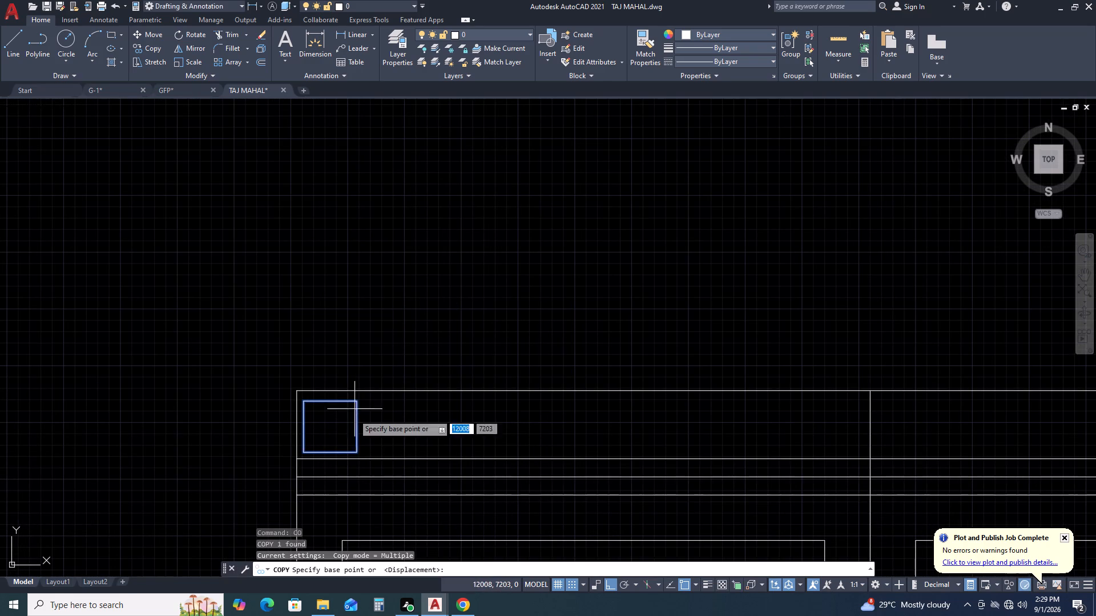
{"action": "left_click", "coordinate": [302, 455]}
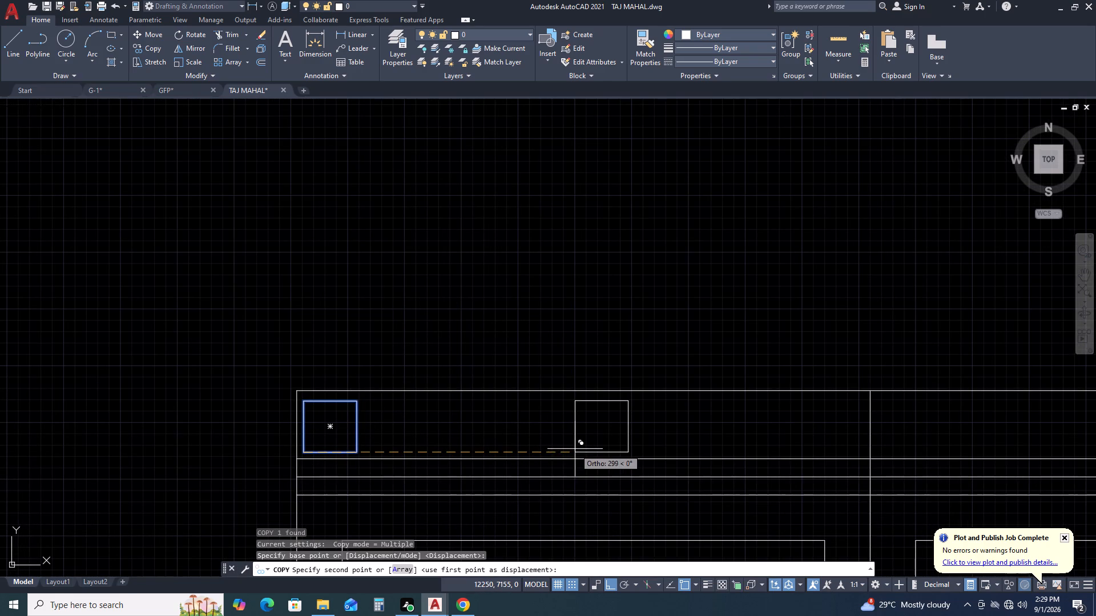
{"action": "key", "text": "a"}
{"action": "key", "text": "r"}
{"action": "key", "text": "space"}
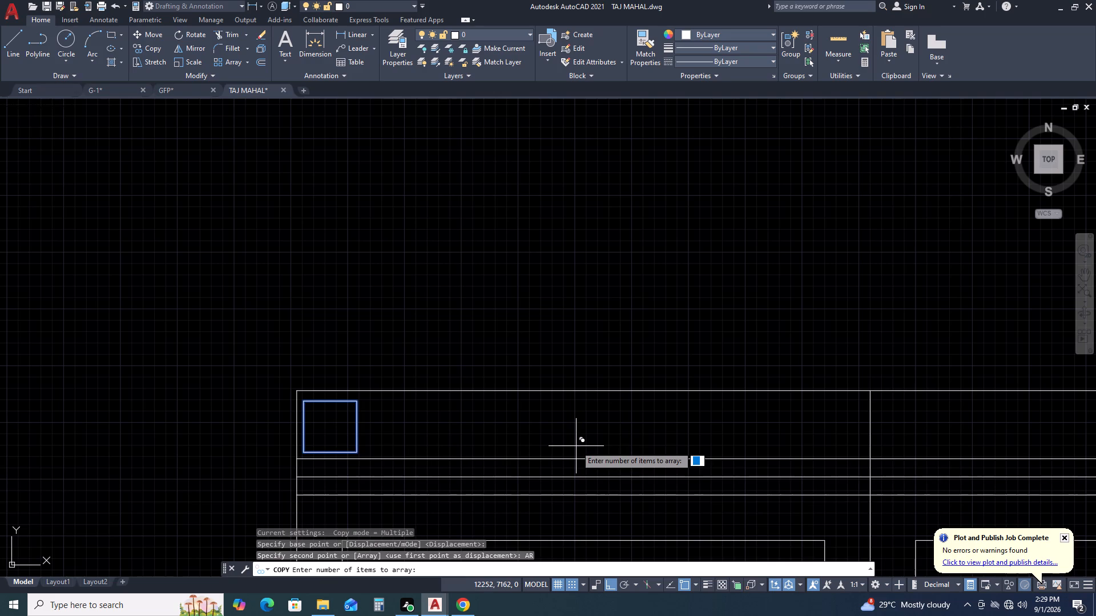
{"action": "key", "text": "2"}
{"action": "key", "text": "0"}
{"action": "key", "text": "space"}
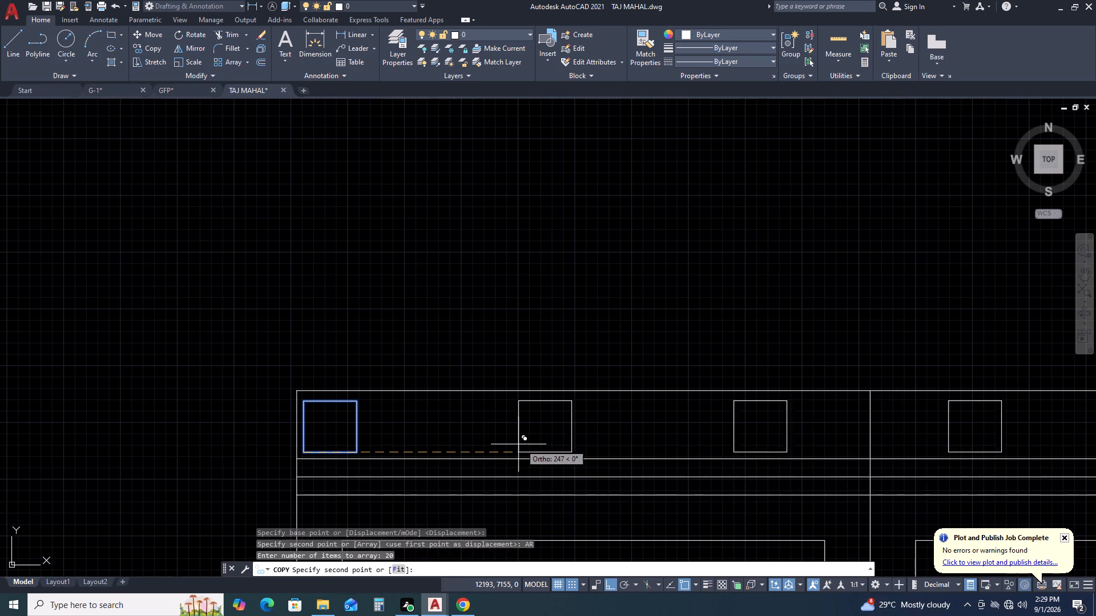
{"action": "scroll", "coordinate": [514, 444], "scroll_direction": "down", "scroll_amount": 3}
{"action": "left_click", "coordinate": [403, 571]}
{"action": "scroll", "coordinate": [404, 558], "scroll_direction": "down", "scroll_amount": 2}
{"action": "scroll", "coordinate": [668, 512], "scroll_direction": "down", "scroll_amount": 1}
{"action": "scroll", "coordinate": [582, 516], "scroll_direction": "up", "scroll_amount": 3}
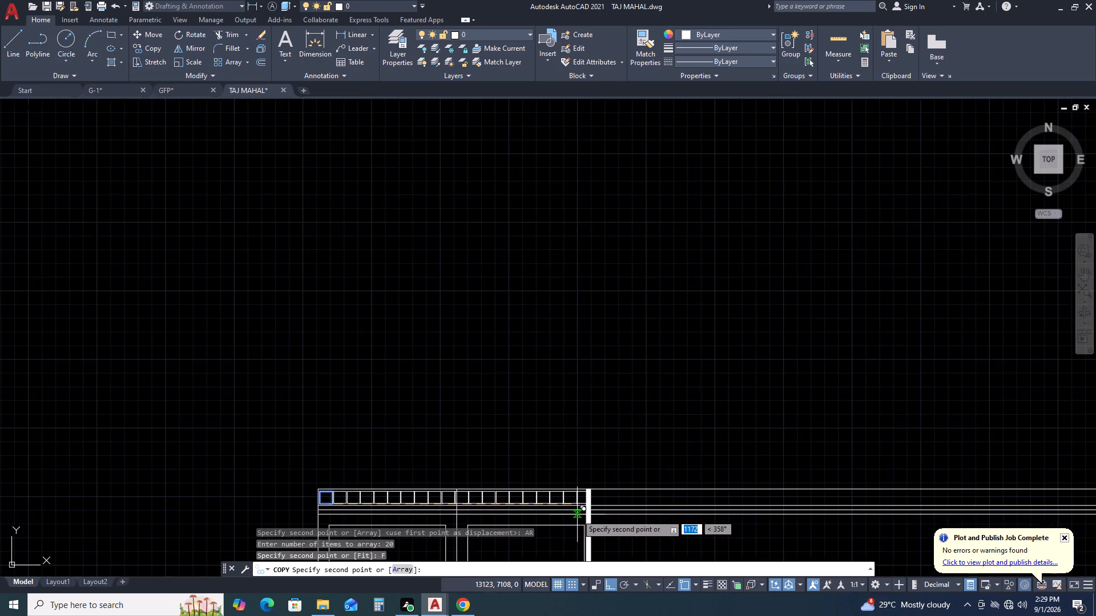
{"action": "middle_click_drag", "start_coordinate": [575, 513], "coordinate": [534, 432]}
{"action": "middle_click", "coordinate": [531, 428]}
{"action": "scroll", "coordinate": [529, 424], "scroll_direction": "up", "scroll_amount": 2}
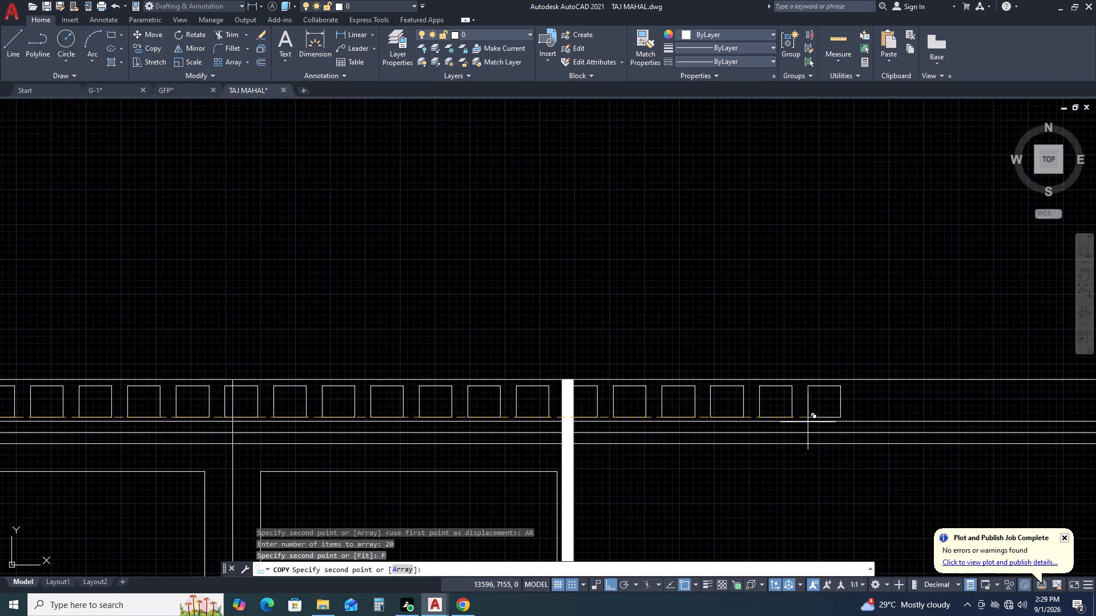
{"action": "scroll", "coordinate": [872, 422], "scroll_direction": "down", "scroll_amount": 1}
{"action": "middle_click_drag", "start_coordinate": [951, 410], "coordinate": [868, 407]}
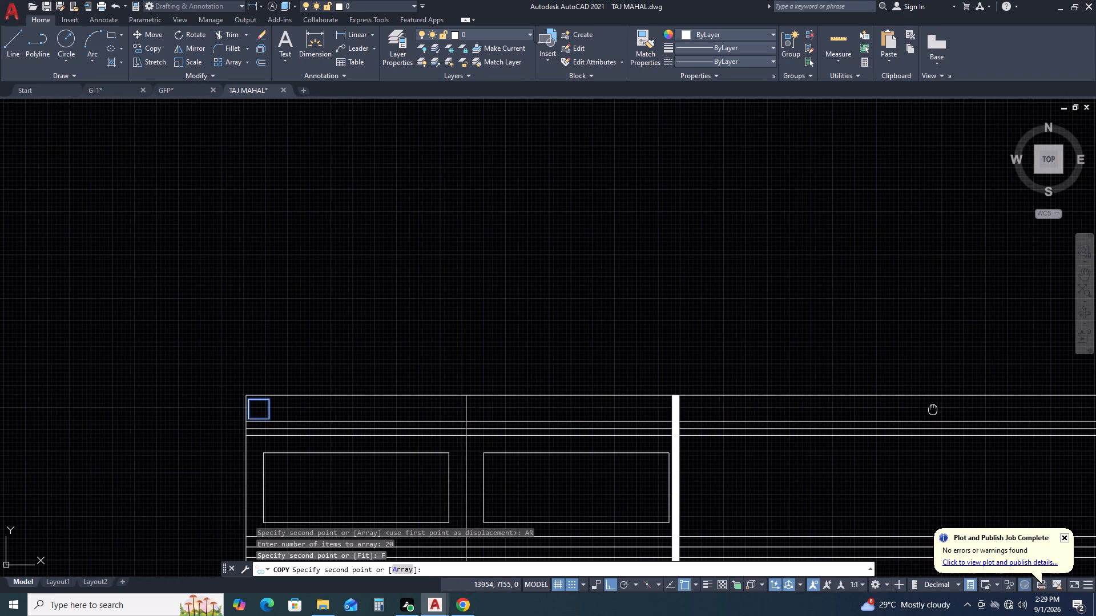
{"action": "middle_click_drag", "start_coordinate": [868, 407], "coordinate": [835, 404]}
{"action": "middle_click", "coordinate": [831, 404]}
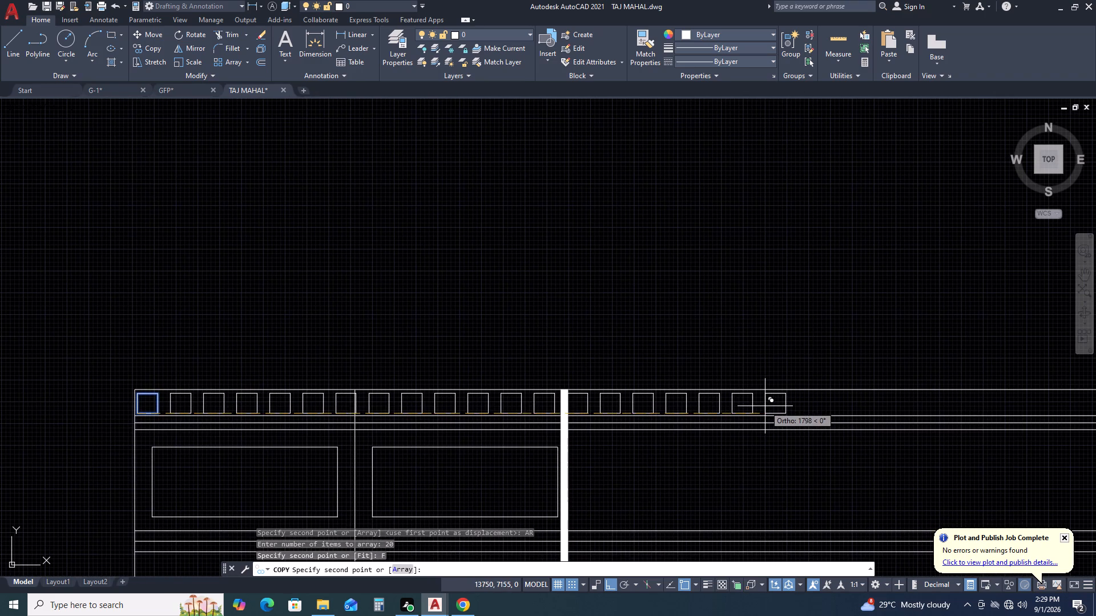
{"action": "scroll", "coordinate": [760, 408], "scroll_direction": "up", "scroll_amount": 2}
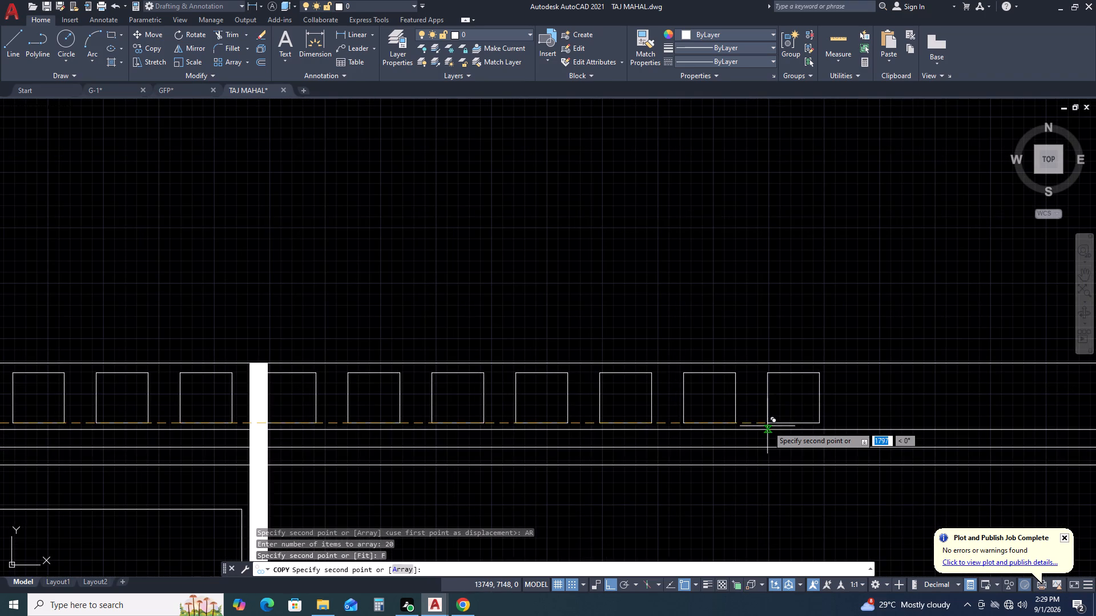
{"action": "left_click", "coordinate": [770, 423]}
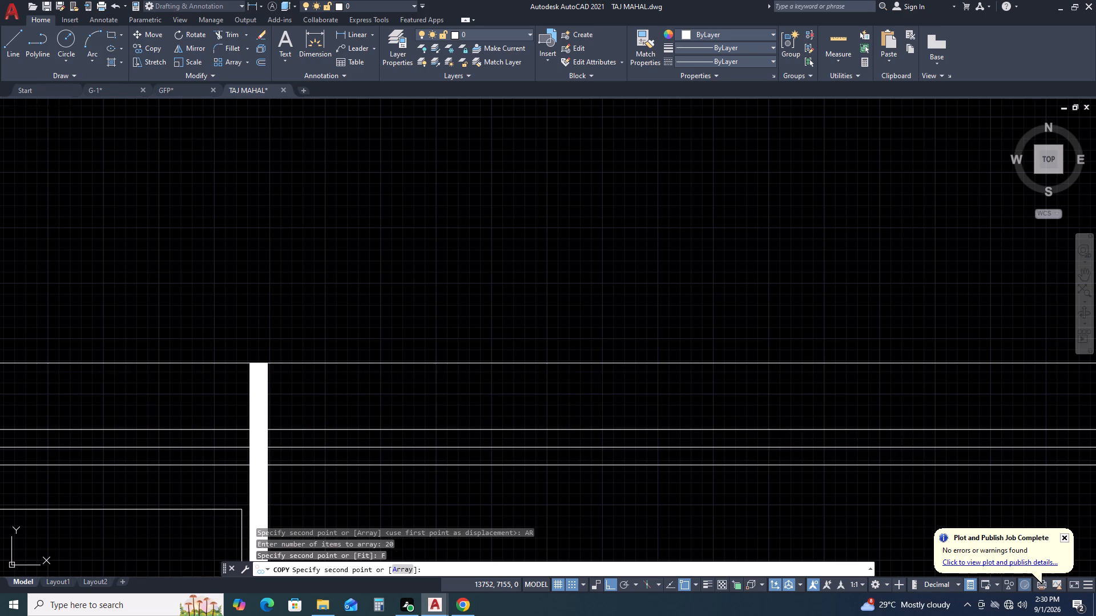
{"action": "key", "text": "Escape"}
Erase the arrayed squares that lie to the right of the thick vertical strip.
{"action": "left_click", "coordinate": [257, 341]}
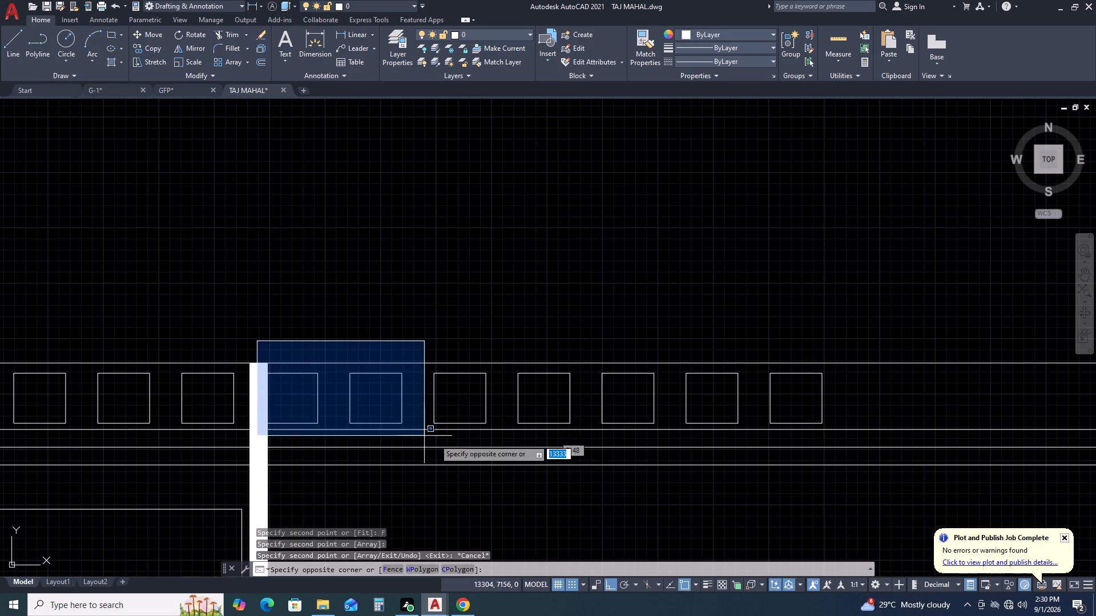
{"action": "left_click", "coordinate": [851, 447]}
{"action": "key", "text": "Delete"}
{"action": "scroll", "coordinate": [577, 356], "scroll_direction": "down", "scroll_amount": 2}
{"action": "middle_click_drag", "start_coordinate": [323, 397], "coordinate": [590, 347]}
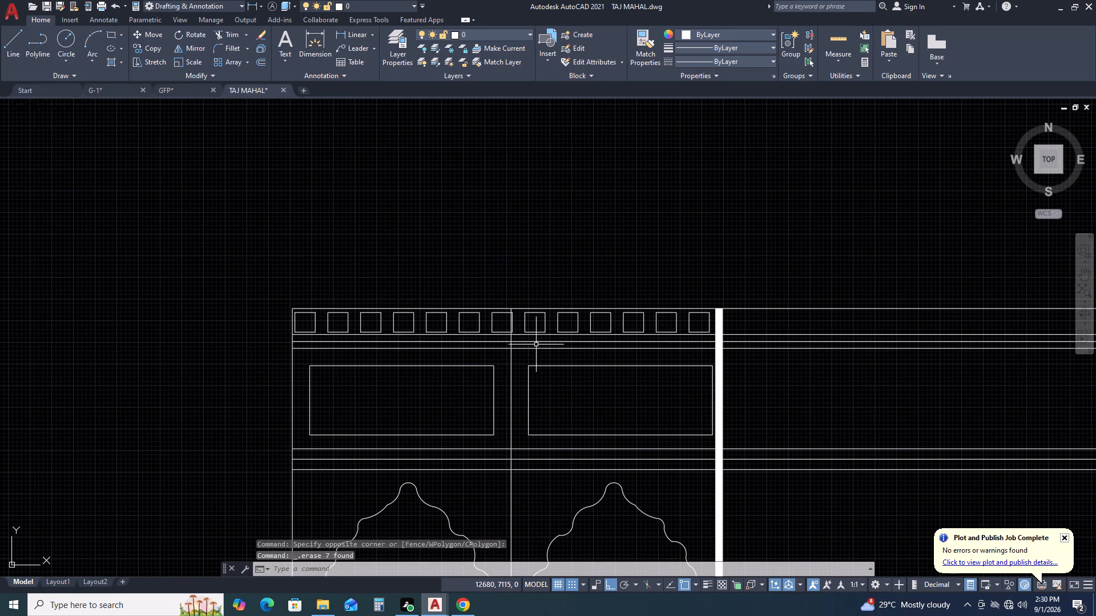
Shorten the vertical divider between the two arch bays so its upper end stops at the top band's lower line.
{"action": "scroll", "coordinate": [502, 343], "scroll_direction": "up", "scroll_amount": 3}
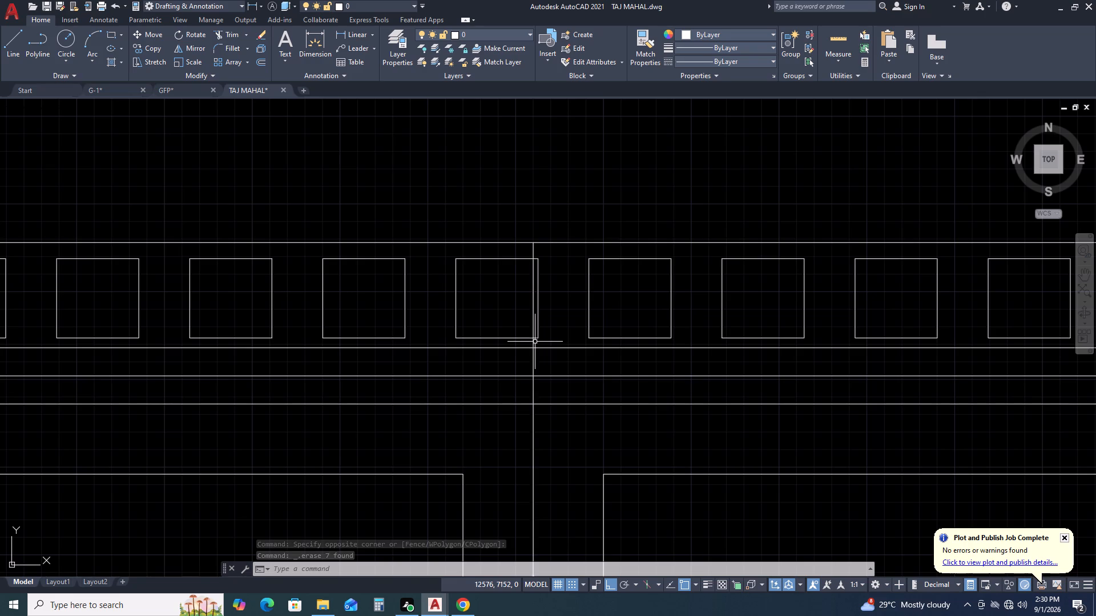
{"action": "left_click", "coordinate": [535, 342]}
{"action": "left_click", "coordinate": [533, 241]}
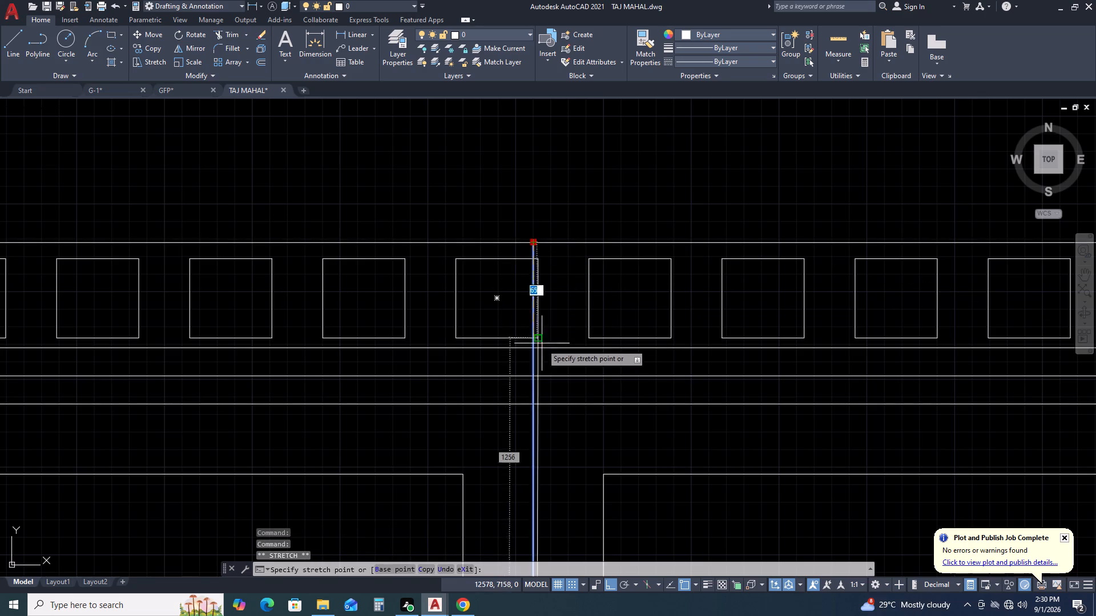
{"action": "left_click", "coordinate": [535, 347]}
{"action": "key", "text": "Escape"}
Fill the top band around the row of small squares with a SOLID hatch.
{"action": "scroll", "coordinate": [517, 346], "scroll_direction": "down", "scroll_amount": 3}
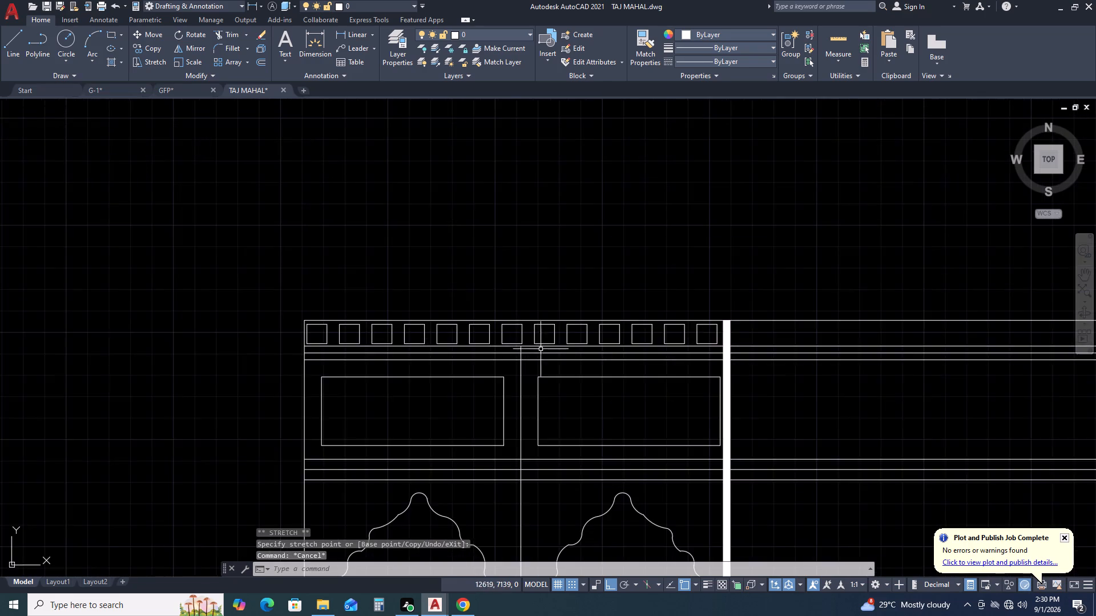
{"action": "scroll", "coordinate": [546, 349], "scroll_direction": "down", "scroll_amount": 2}
{"action": "middle_click_drag", "start_coordinate": [751, 333], "coordinate": [559, 293]}
{"action": "scroll", "coordinate": [600, 318], "scroll_direction": "down", "scroll_amount": 1}
{"action": "middle_click_drag", "start_coordinate": [796, 329], "coordinate": [521, 329]}
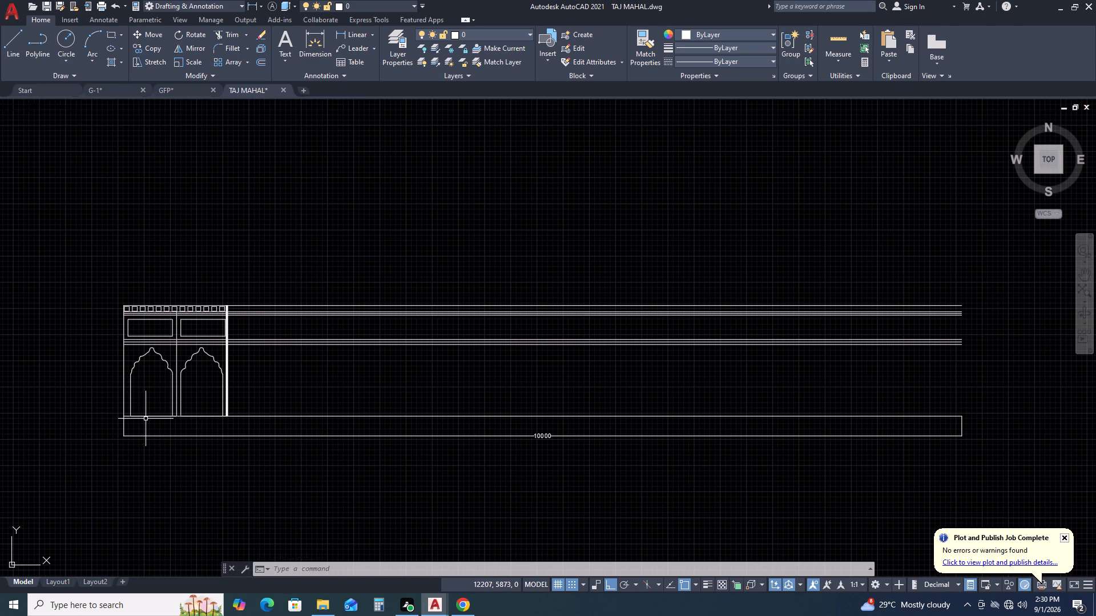
{"action": "scroll", "coordinate": [503, 467], "scroll_direction": "down", "scroll_amount": 1}
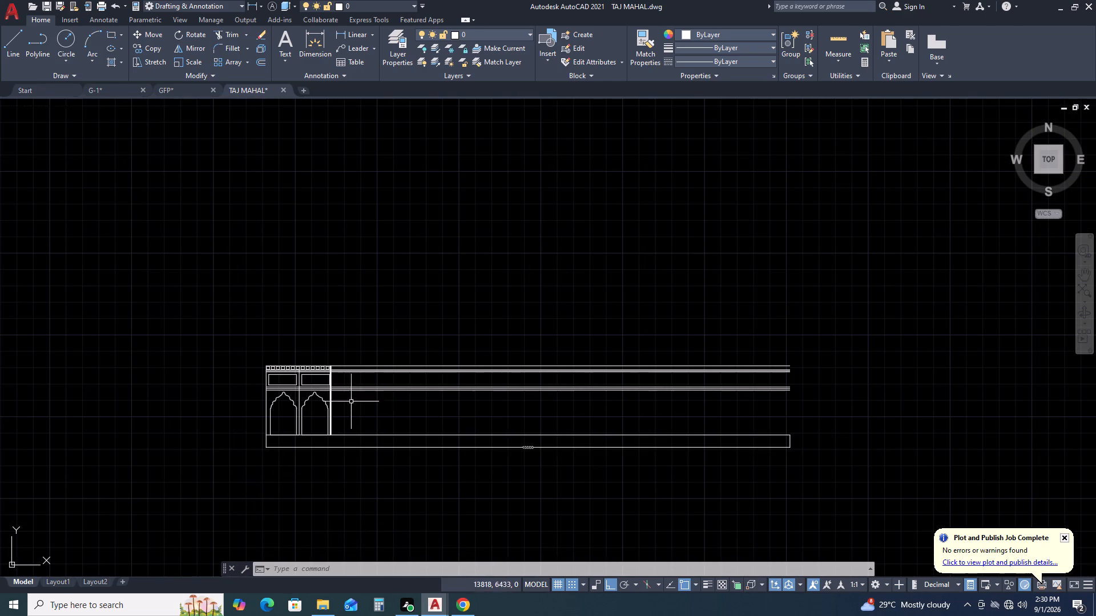
{"action": "scroll", "coordinate": [271, 379], "scroll_direction": "up", "scroll_amount": 1}
{"action": "scroll", "coordinate": [356, 363], "scroll_direction": "up", "scroll_amount": 3}
{"action": "middle_click_drag", "start_coordinate": [356, 364], "coordinate": [515, 387]}
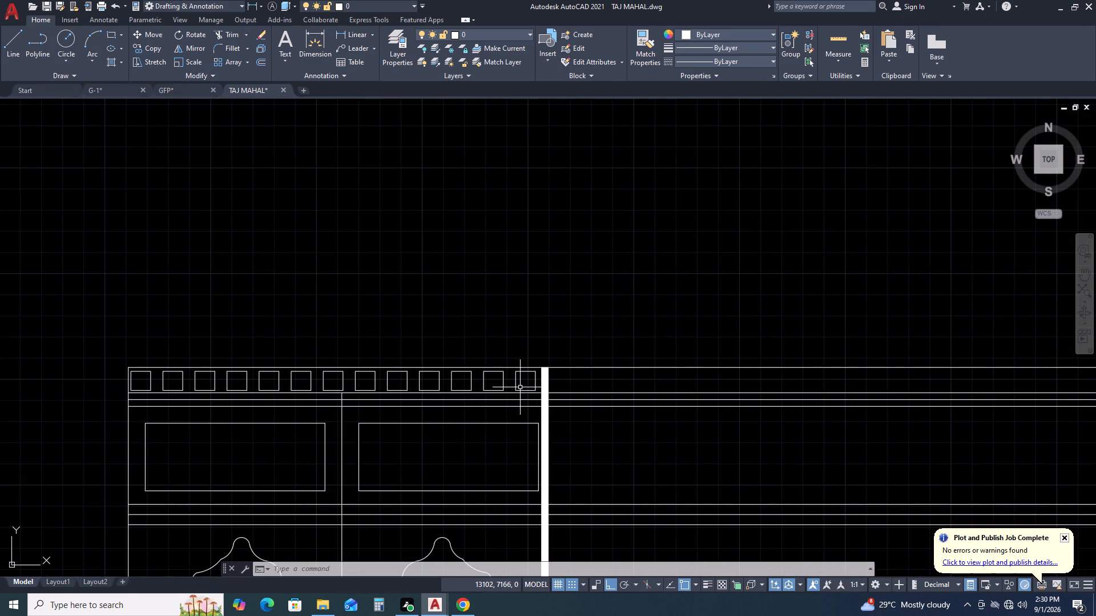
{"action": "key", "text": "h"}
{"action": "key", "text": "space"}
{"action": "scroll", "coordinate": [440, 379], "scroll_direction": "up", "scroll_amount": 2}
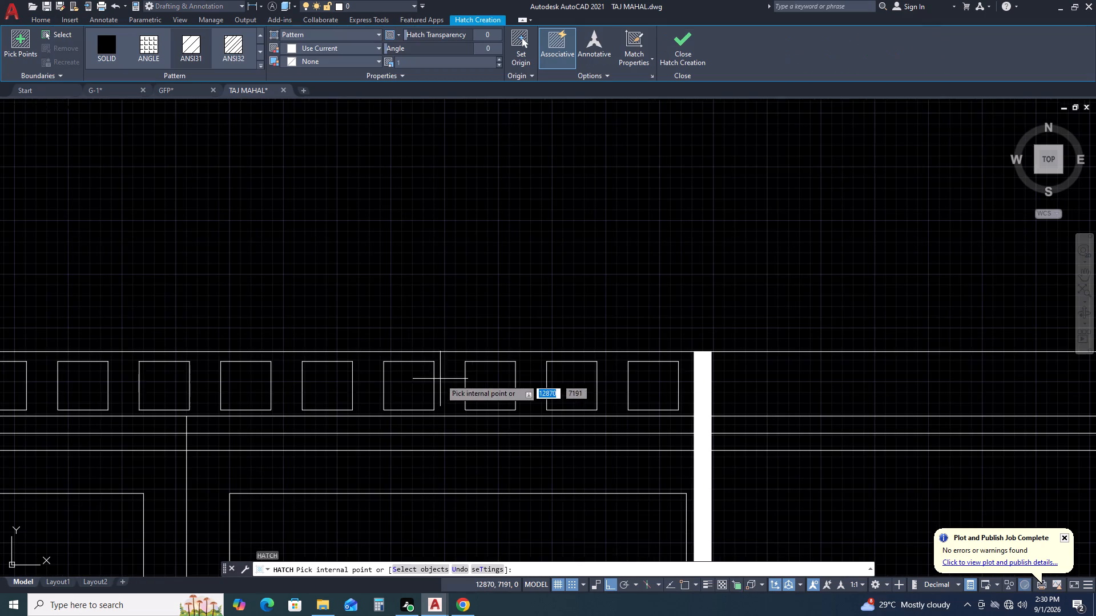
{"action": "left_click", "coordinate": [446, 363]}
{"action": "scroll", "coordinate": [446, 363], "scroll_direction": "down", "scroll_amount": 2}
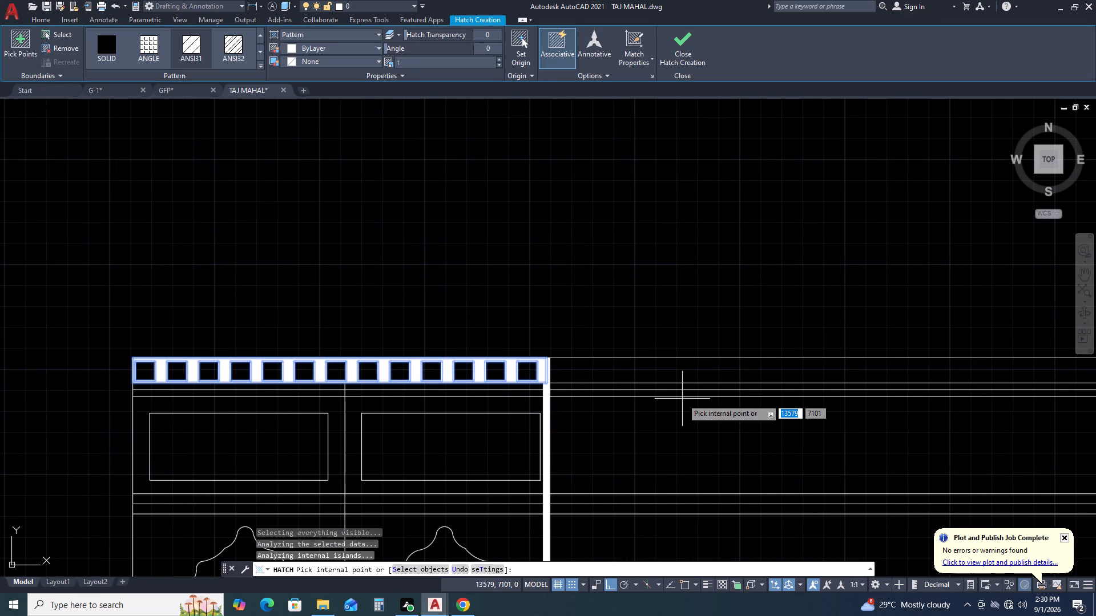
{"action": "key", "text": "Escape"}
Mirror the two-bay arch module with its panels and hatched band about the thick vertical strip's centreline, keeping the source objects.
{"action": "scroll", "coordinate": [577, 369], "scroll_direction": "down", "scroll_amount": 2}
{"action": "middle_click_drag", "start_coordinate": [718, 395], "coordinate": [632, 283]}
{"action": "middle_click", "coordinate": [630, 281]}
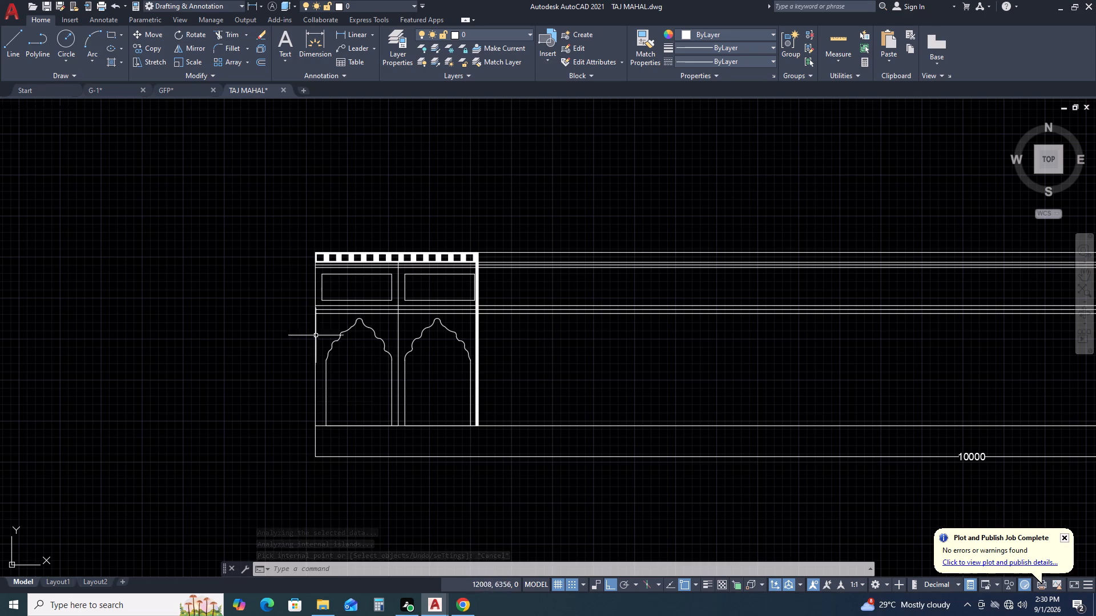
{"action": "left_click", "coordinate": [287, 213]}
{"action": "left_click", "coordinate": [492, 447]}
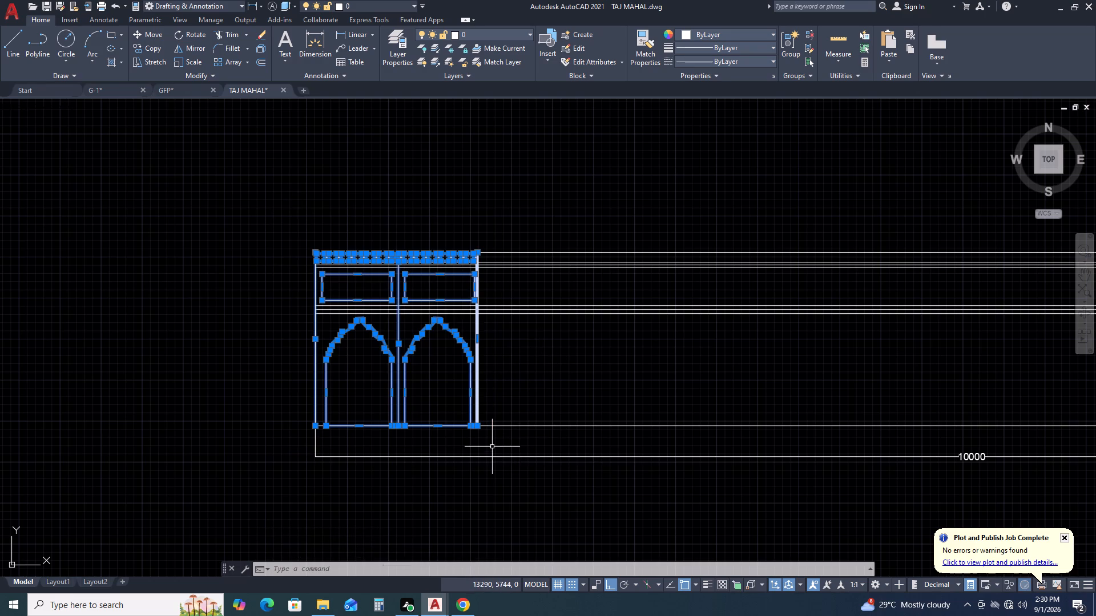
{"action": "middle_click_drag", "start_coordinate": [532, 440], "coordinate": [537, 471]}
{"action": "type", "text": "MI"}
{"action": "key", "text": "space"}
{"action": "scroll", "coordinate": [491, 457], "scroll_direction": "up", "scroll_amount": 4}
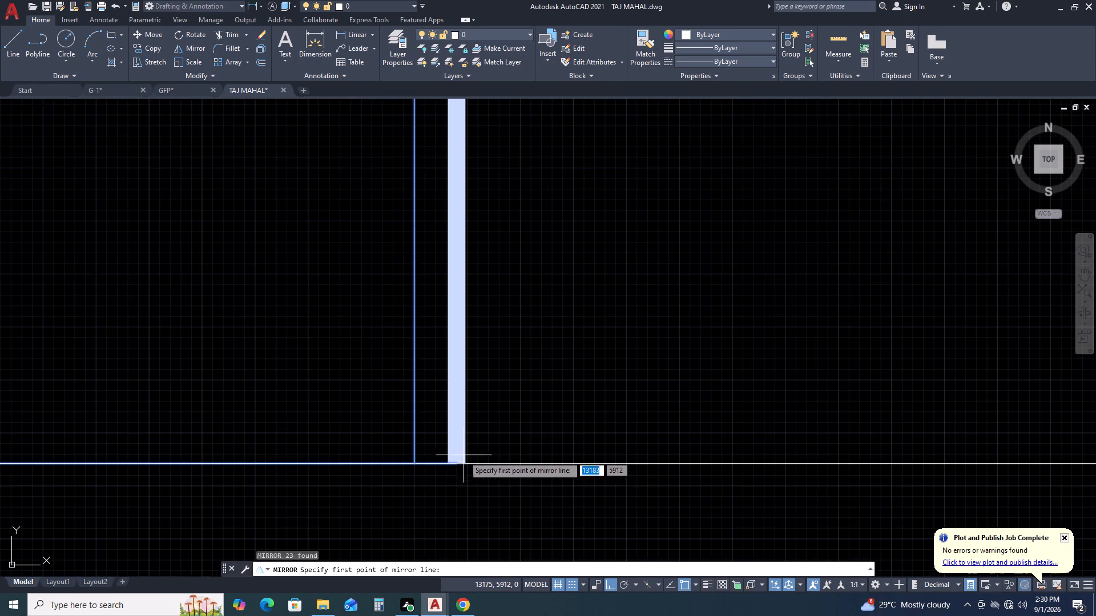
{"action": "left_click", "coordinate": [460, 465]}
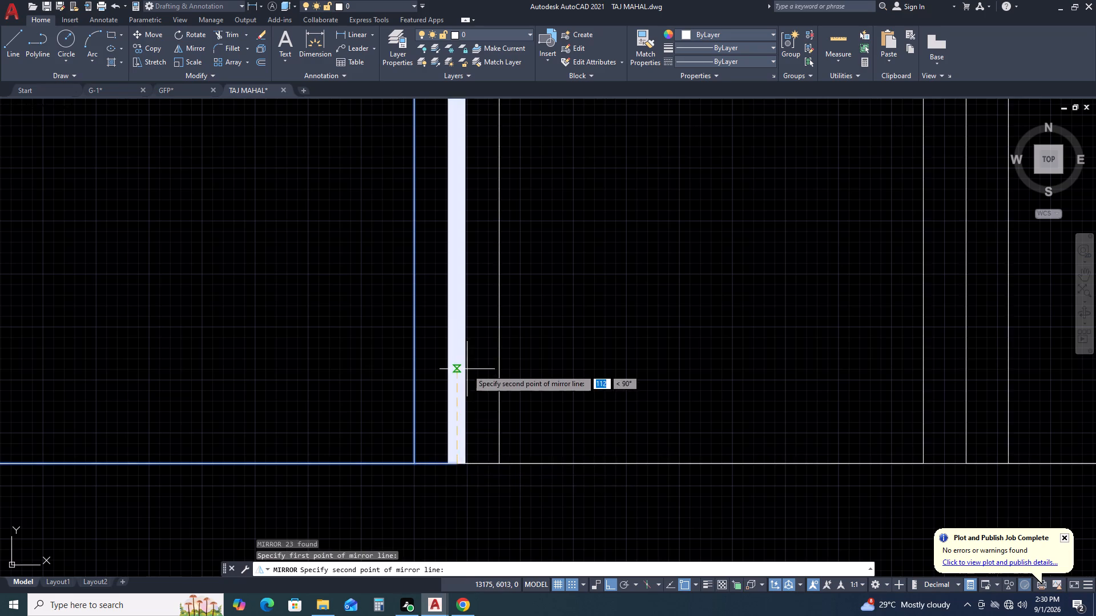
{"action": "scroll", "coordinate": [467, 369], "scroll_direction": "down", "scroll_amount": 3}
{"action": "middle_click_drag", "start_coordinate": [482, 182], "coordinate": [483, 321]}
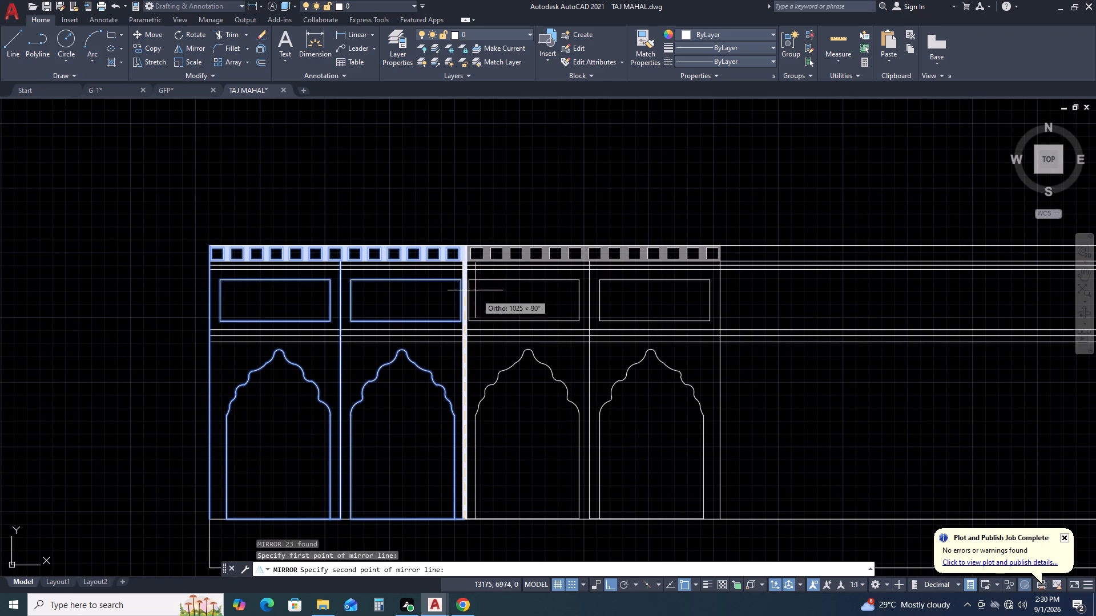
{"action": "left_click", "coordinate": [462, 192]}
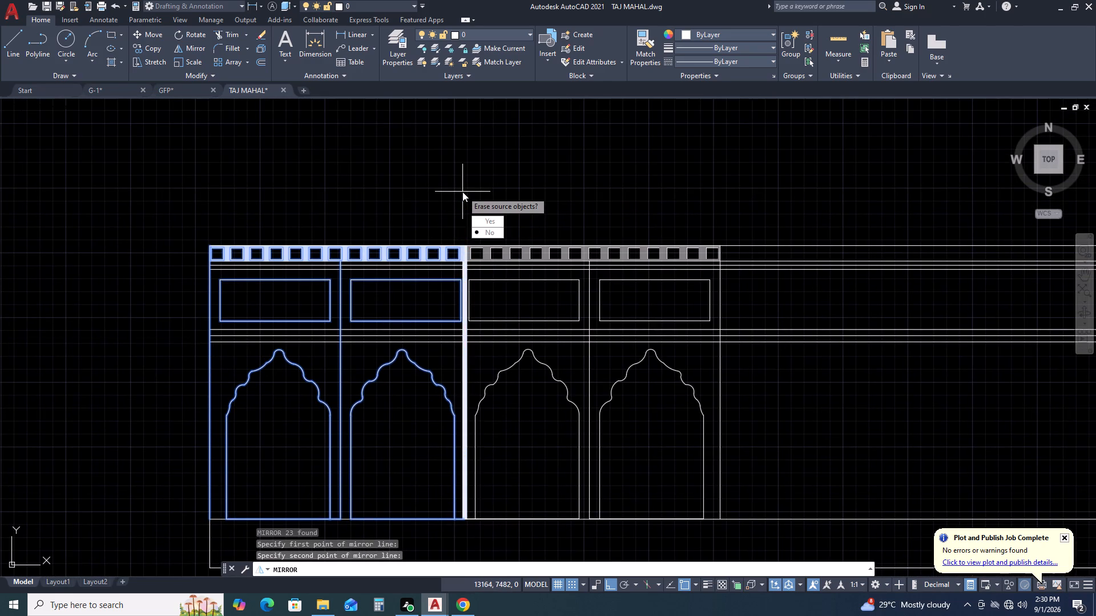
{"action": "left_click", "coordinate": [482, 231]}
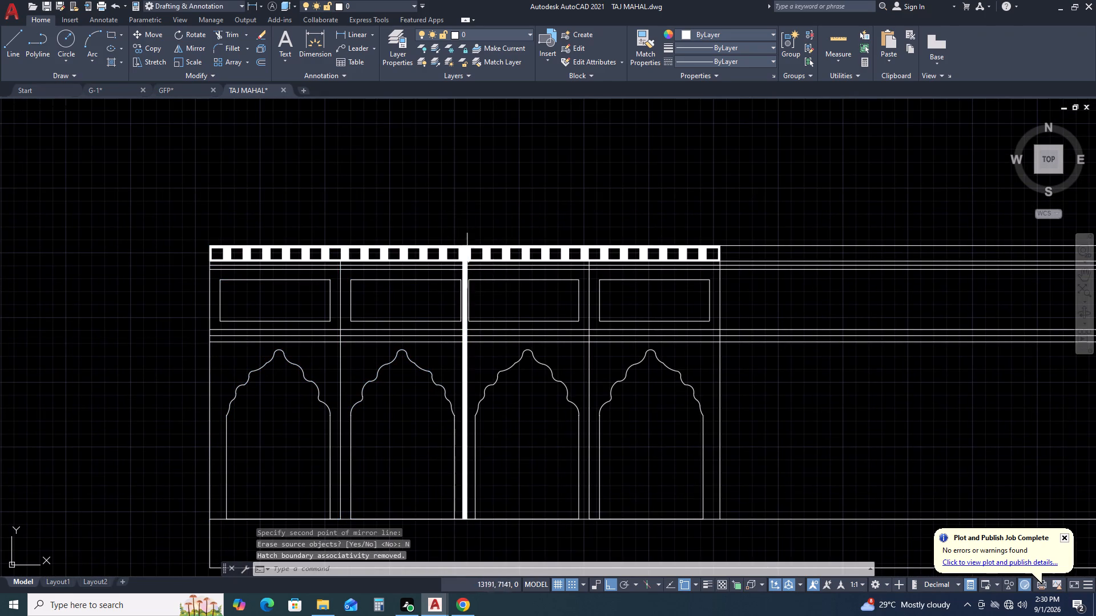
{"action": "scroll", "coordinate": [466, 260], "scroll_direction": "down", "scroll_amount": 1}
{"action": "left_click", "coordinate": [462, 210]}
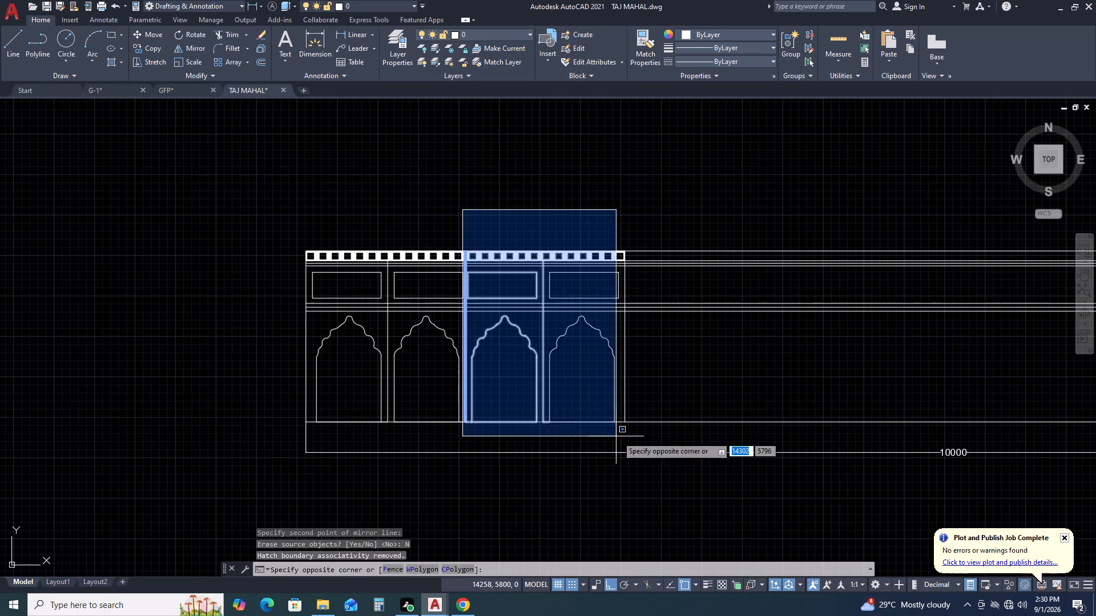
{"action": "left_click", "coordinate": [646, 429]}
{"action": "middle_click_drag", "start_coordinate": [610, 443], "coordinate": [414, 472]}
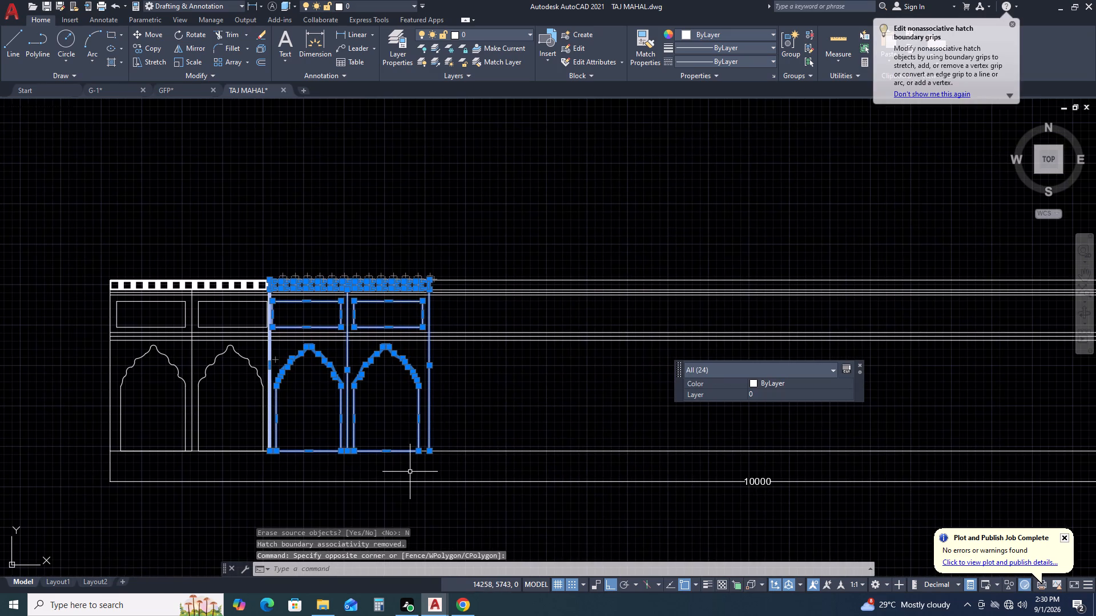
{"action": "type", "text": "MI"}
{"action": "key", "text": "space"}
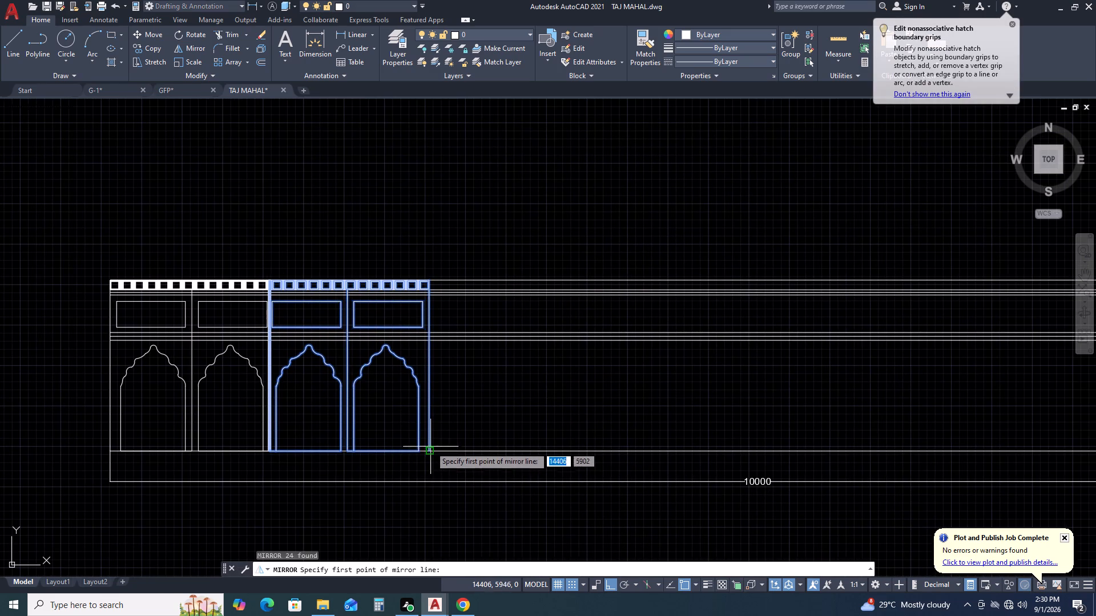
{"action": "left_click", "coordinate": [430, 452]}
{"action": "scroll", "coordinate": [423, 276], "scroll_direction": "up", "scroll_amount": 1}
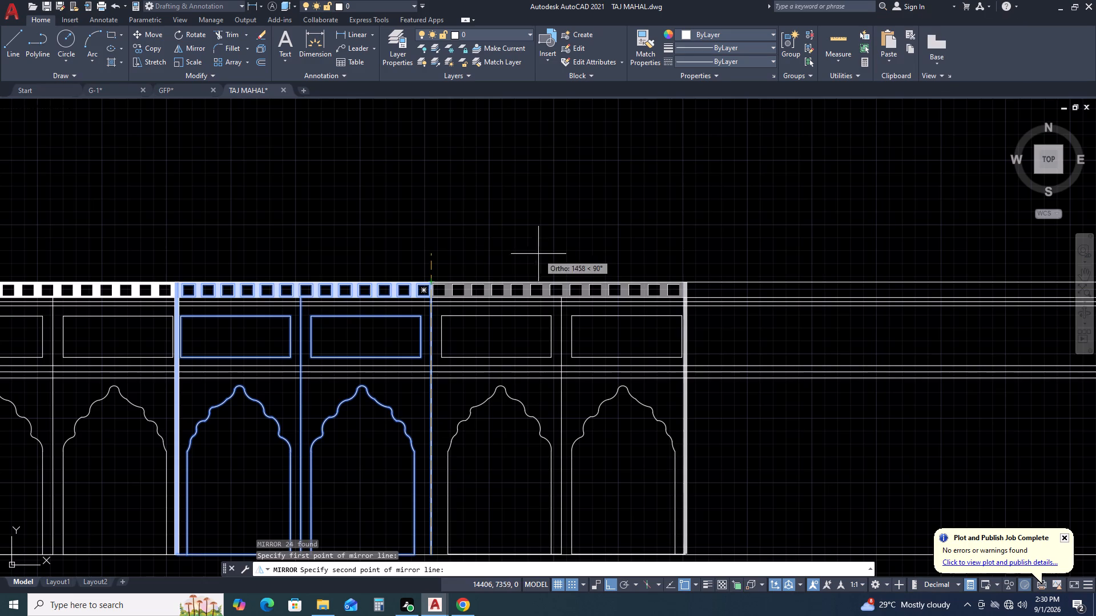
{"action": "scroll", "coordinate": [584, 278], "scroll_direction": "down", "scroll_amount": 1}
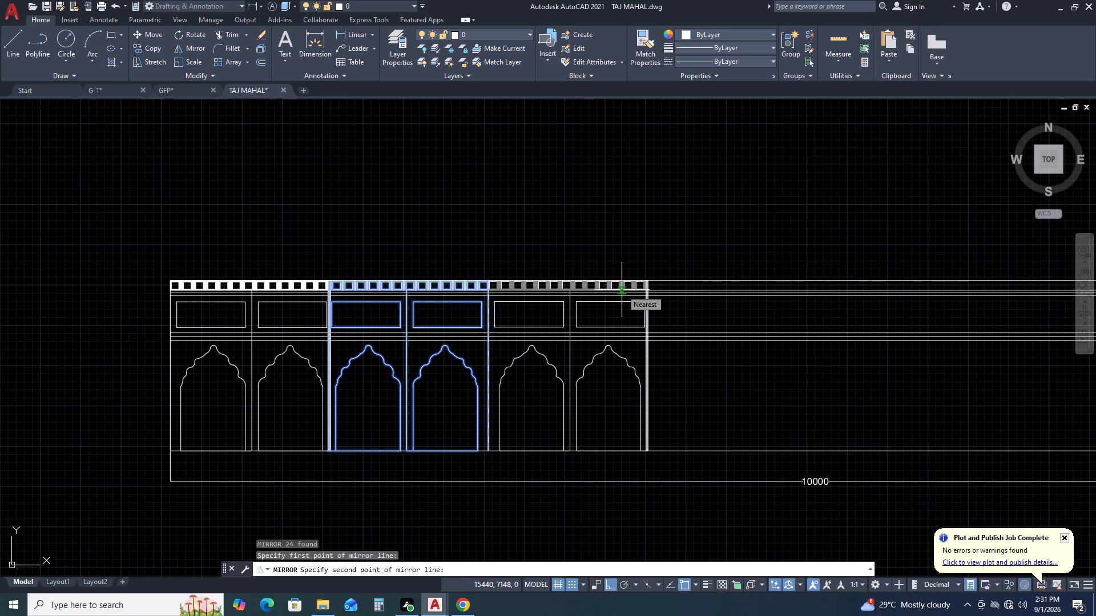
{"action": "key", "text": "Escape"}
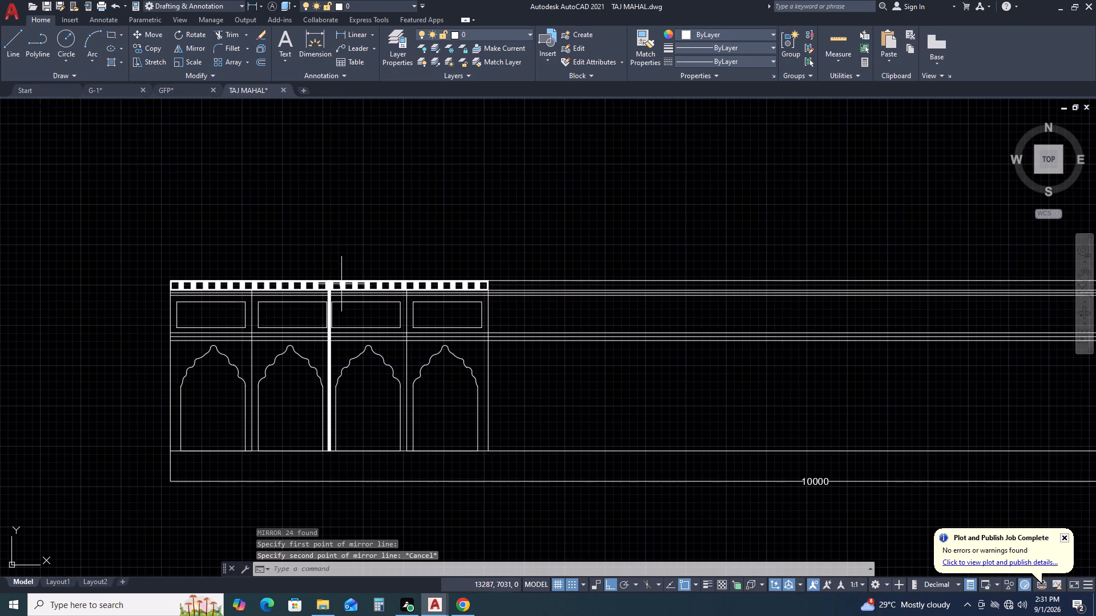
Copy the mirrored two-bay module with its thick strip three times end to end rightward along the base, spaced about 1231 mm apart.
{"action": "left_click", "coordinate": [323, 242]}
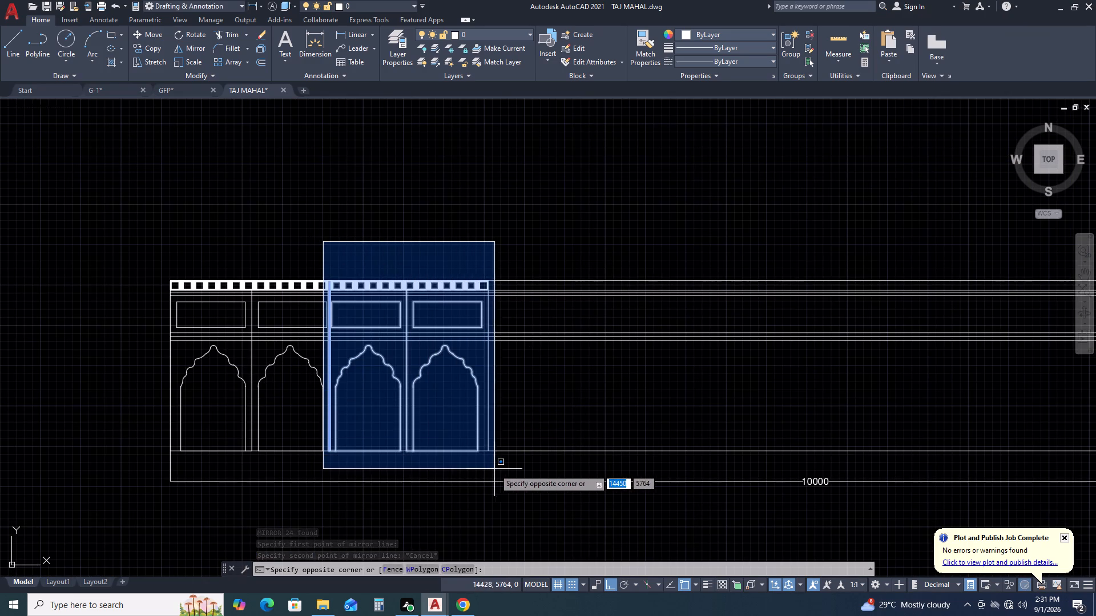
{"action": "left_click", "coordinate": [504, 465]}
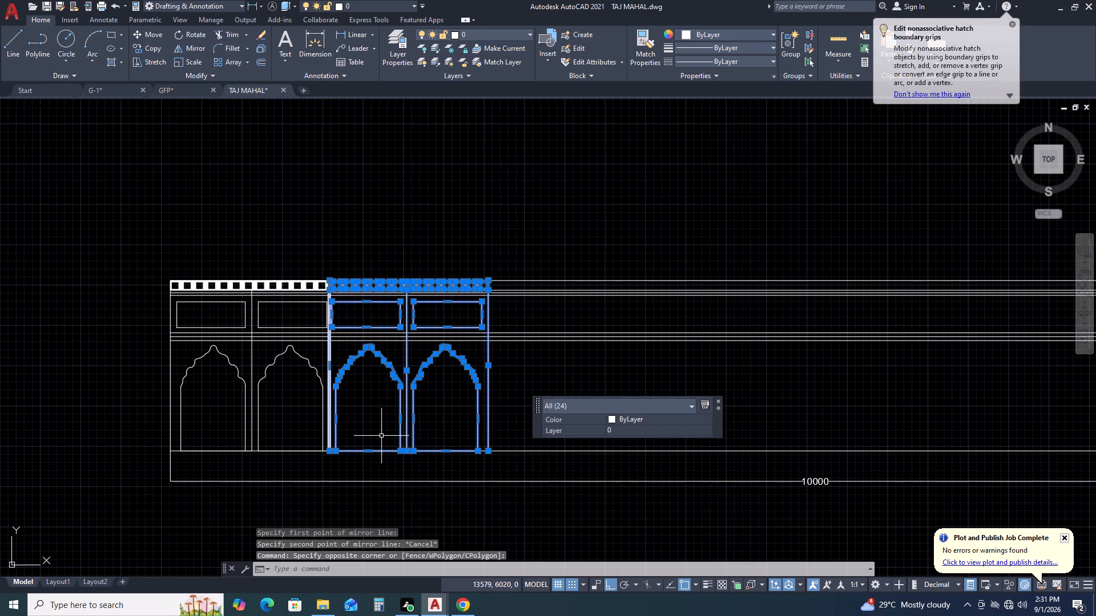
{"action": "key", "text": "c"}
{"action": "type", "text": "O"}
{"action": "key", "text": "space"}
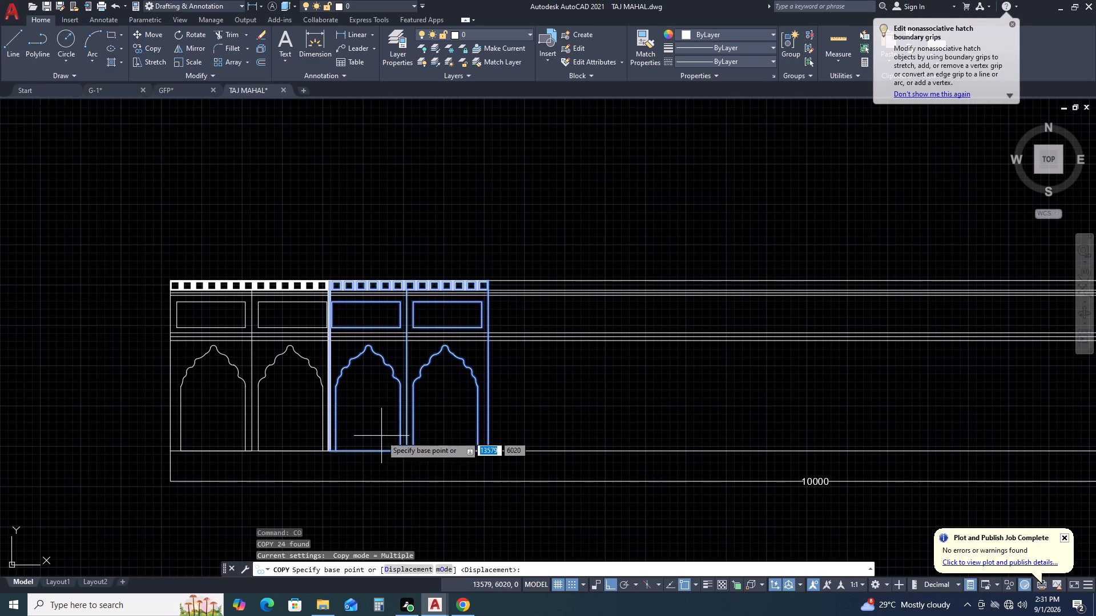
{"action": "scroll", "coordinate": [323, 451], "scroll_direction": "up", "scroll_amount": 3}
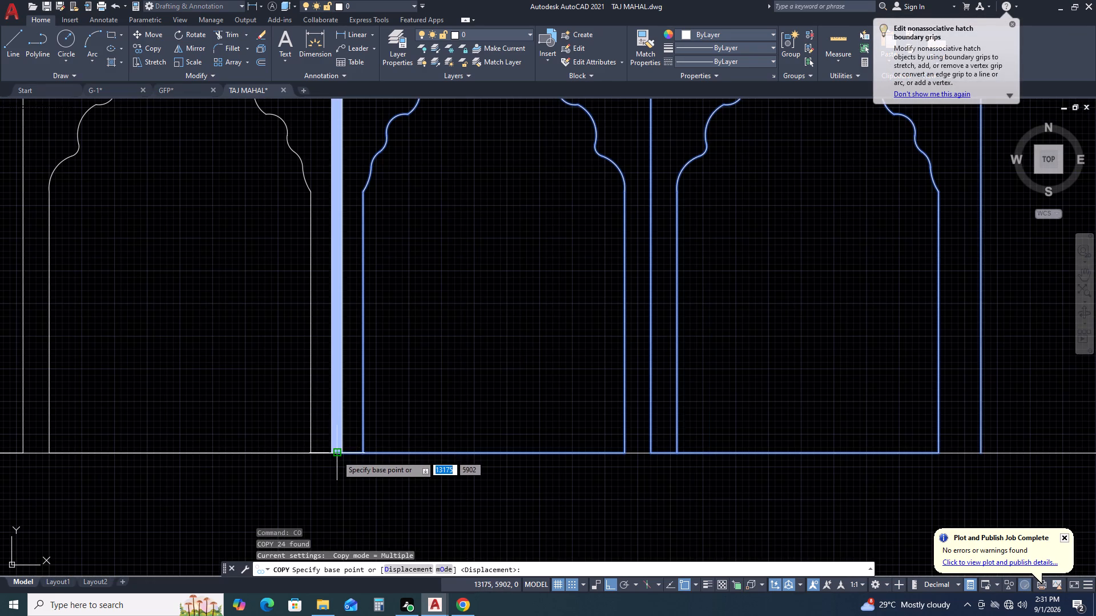
{"action": "left_click", "coordinate": [337, 455]}
{"action": "scroll", "coordinate": [467, 470], "scroll_direction": "down", "scroll_amount": 1}
{"action": "middle_click_drag", "start_coordinate": [795, 468], "coordinate": [485, 467]}
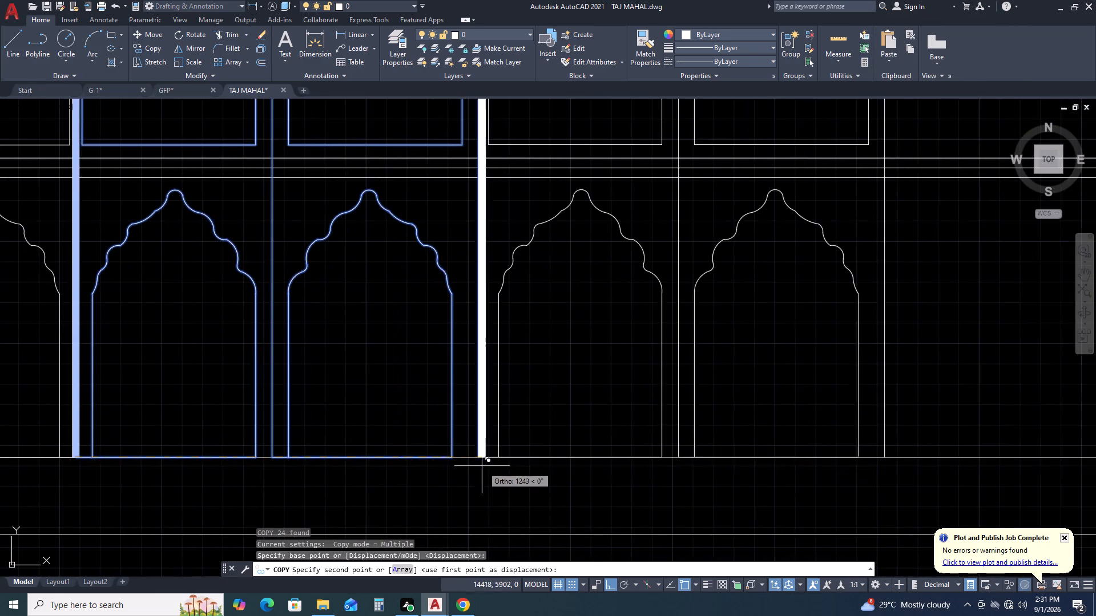
{"action": "scroll", "coordinate": [486, 466], "scroll_direction": "up", "scroll_amount": 2}
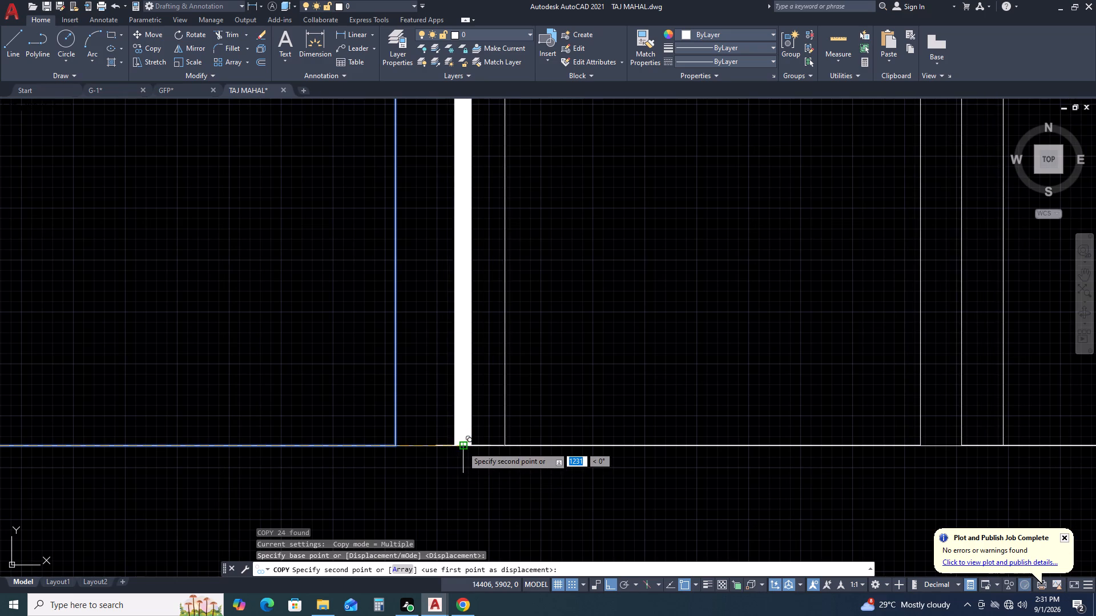
{"action": "left_click", "coordinate": [462, 447]}
{"action": "scroll", "coordinate": [301, 447], "scroll_direction": "down", "scroll_amount": 4}
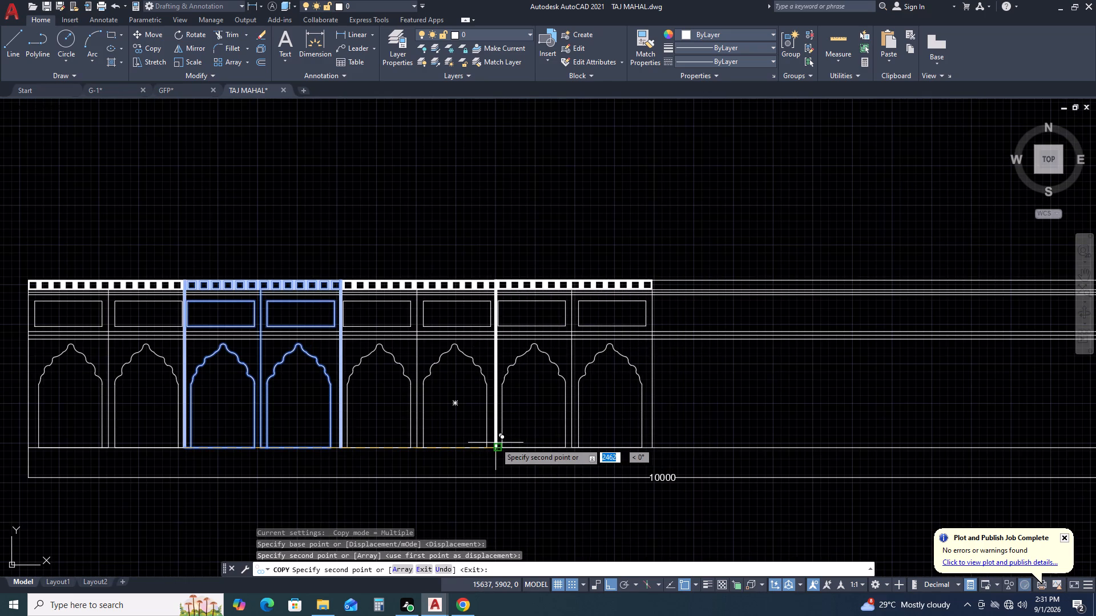
{"action": "left_click", "coordinate": [495, 444]}
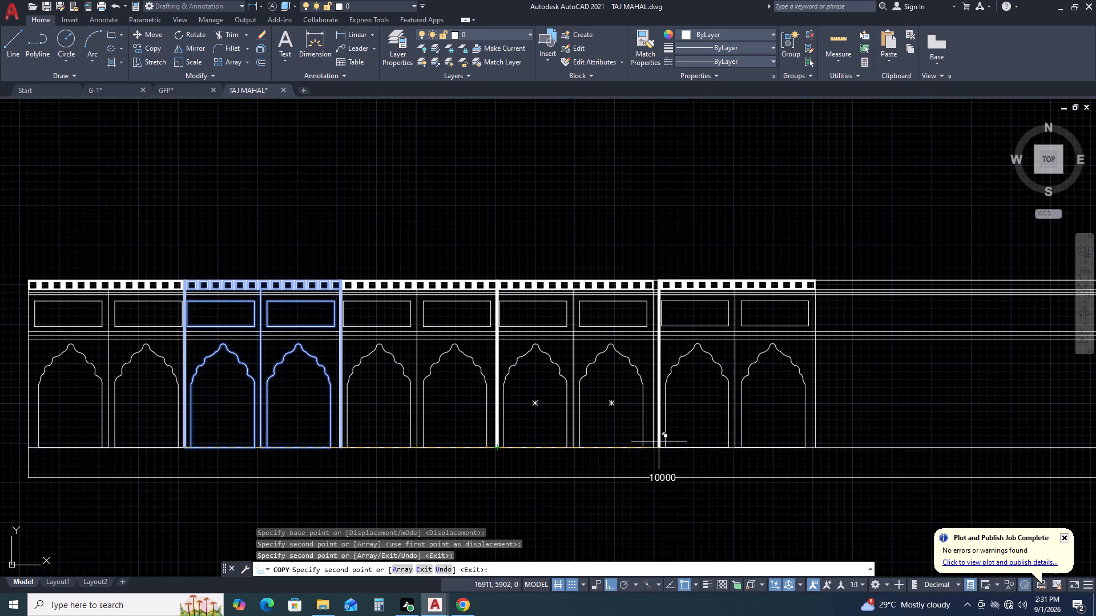
{"action": "left_click", "coordinate": [654, 444]}
Place three more copies of the two-bay module end to end rightward, about 1231 mm apart, to near the 10000 mm base's right end.
{"action": "middle_click_drag", "start_coordinate": [408, 446], "coordinate": [630, 449]}
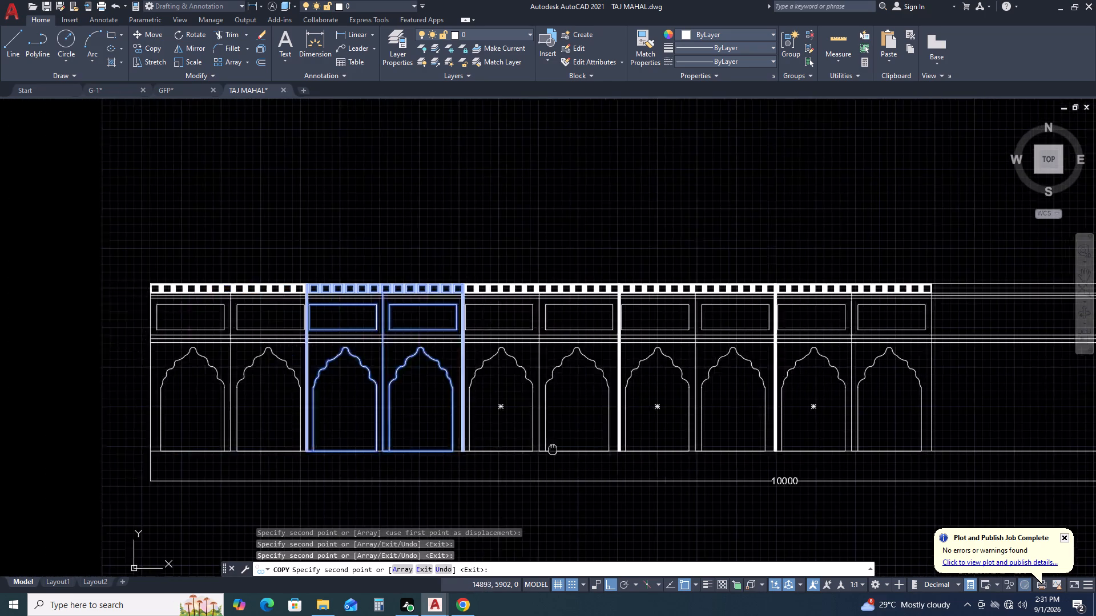
{"action": "scroll", "coordinate": [688, 447], "scroll_direction": "down", "scroll_amount": 2}
{"action": "middle_click_drag", "start_coordinate": [784, 442], "coordinate": [352, 404]}
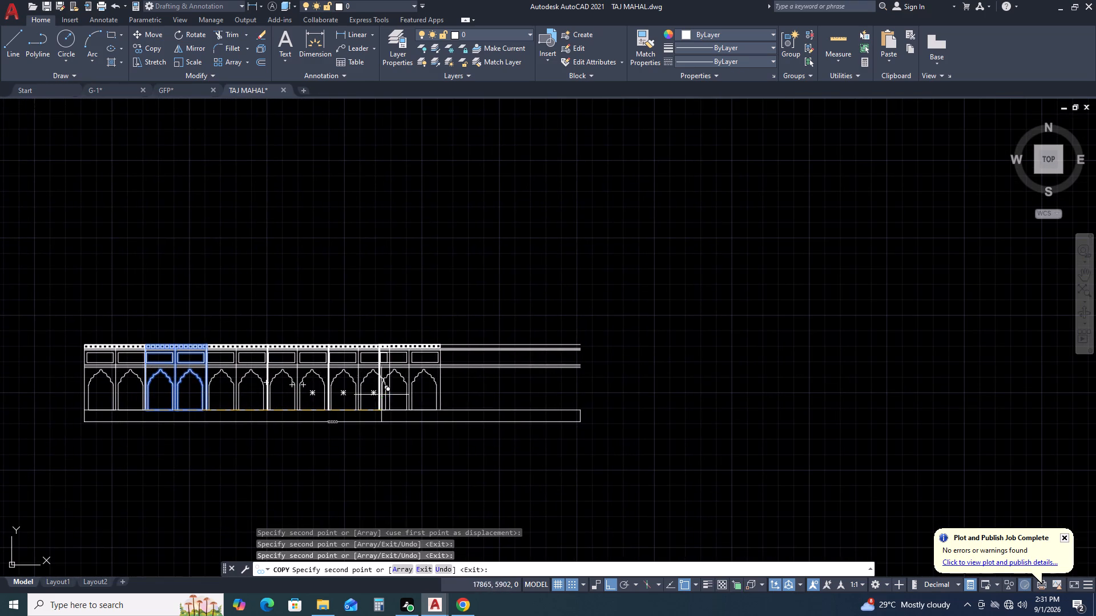
{"action": "scroll", "coordinate": [392, 409], "scroll_direction": "up", "scroll_amount": 1}
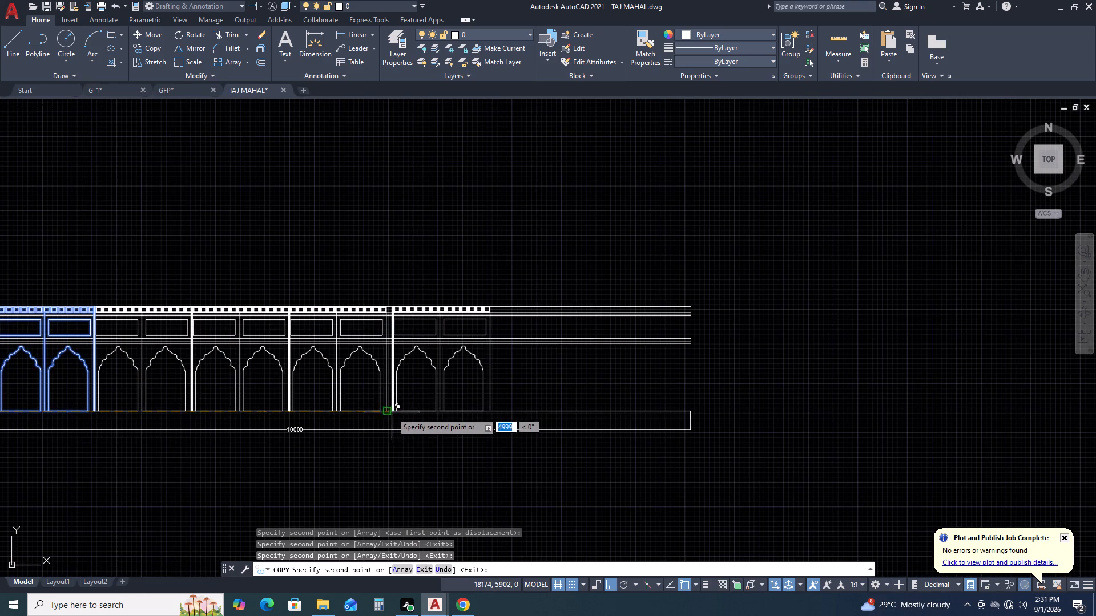
{"action": "scroll", "coordinate": [392, 412], "scroll_direction": "up", "scroll_amount": 2}
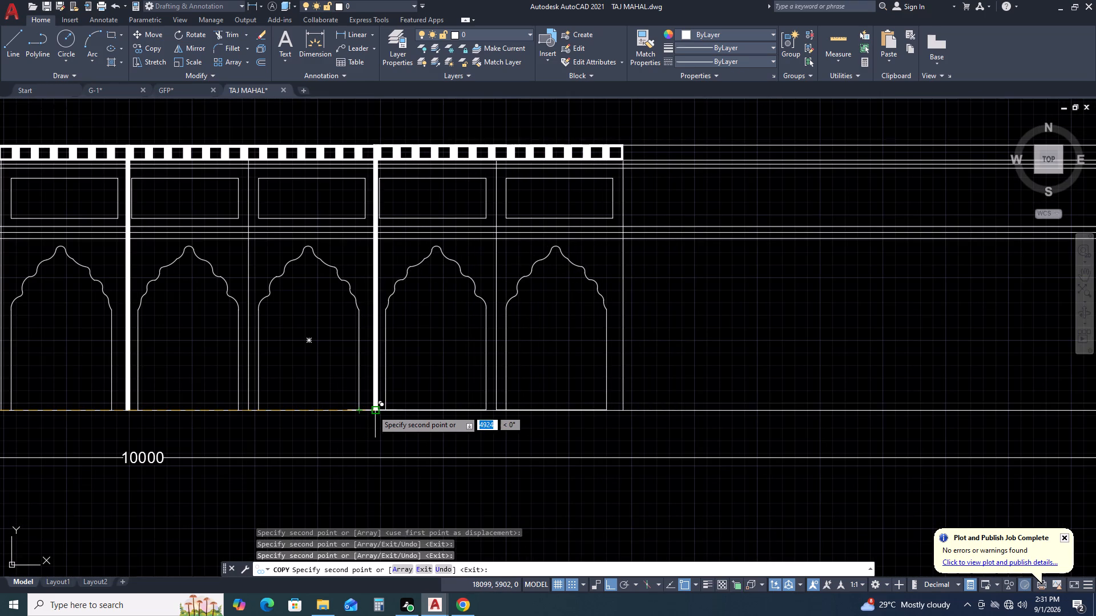
{"action": "left_click", "coordinate": [375, 410]}
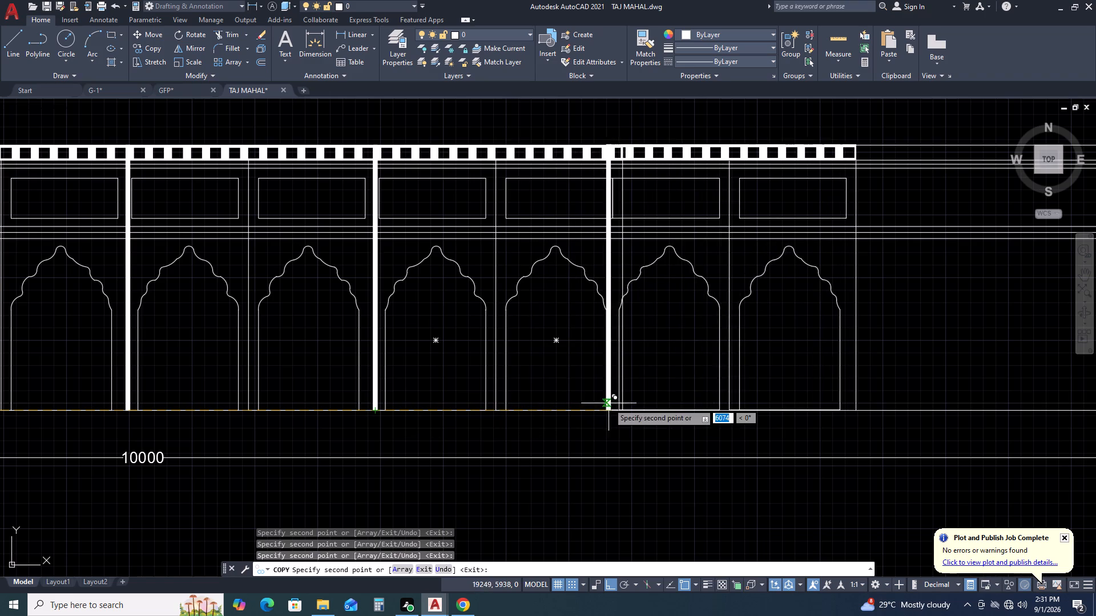
{"action": "left_click", "coordinate": [621, 407]}
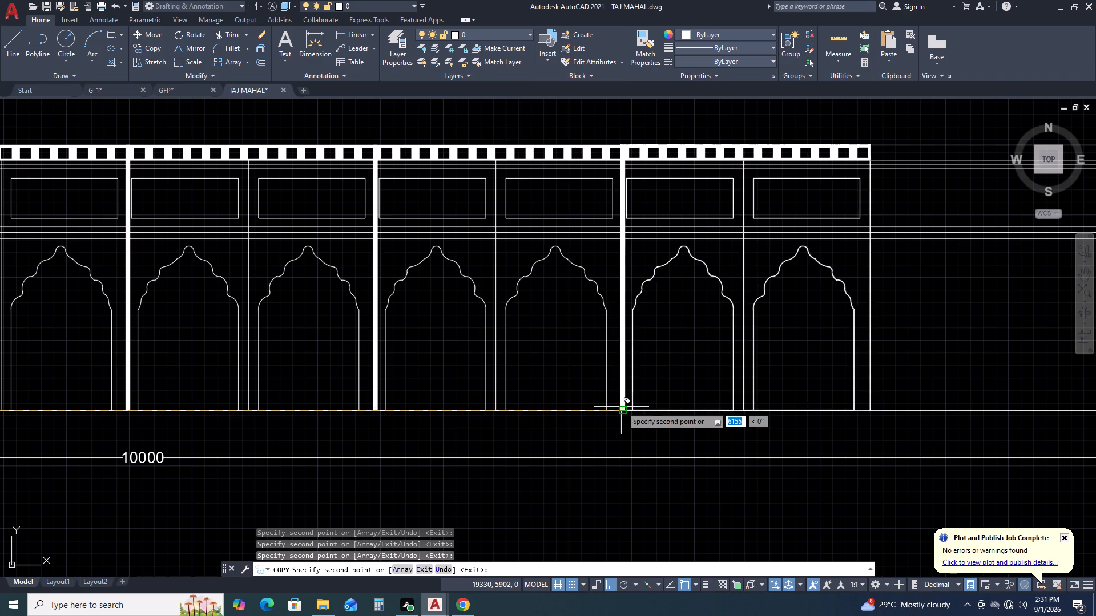
{"action": "middle_click", "coordinate": [0, 413]}
{"action": "middle_click", "coordinate": [0, 408]}
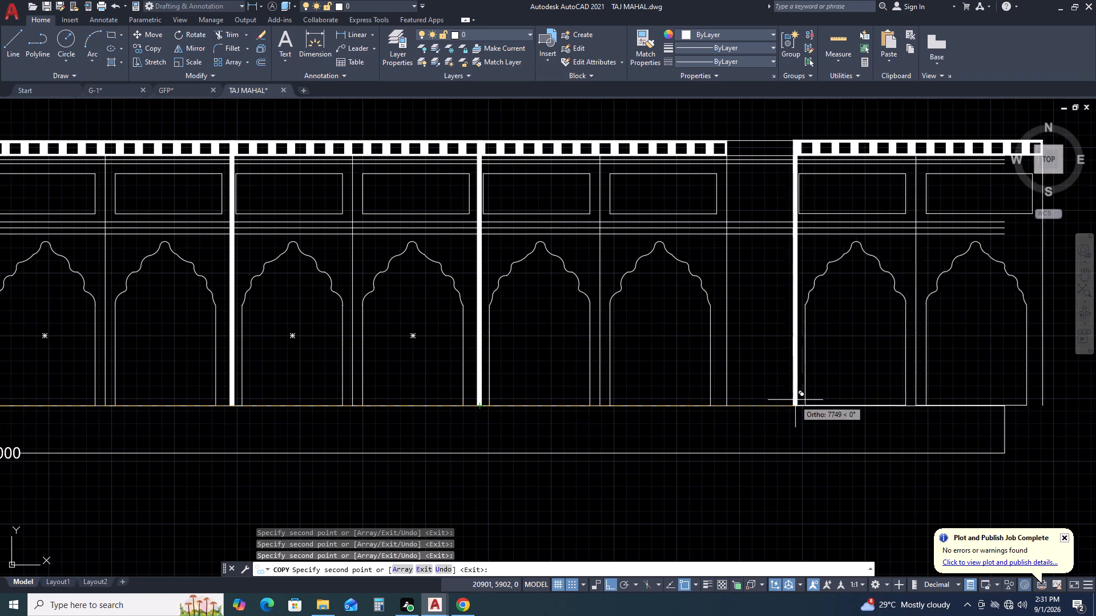
{"action": "left_click", "coordinate": [730, 404]}
Continue the module row past the 10000 mm base's right end with three more end-to-end copies, about 1231 mm apart.
{"action": "scroll", "coordinate": [527, 423], "scroll_direction": "down", "scroll_amount": 3}
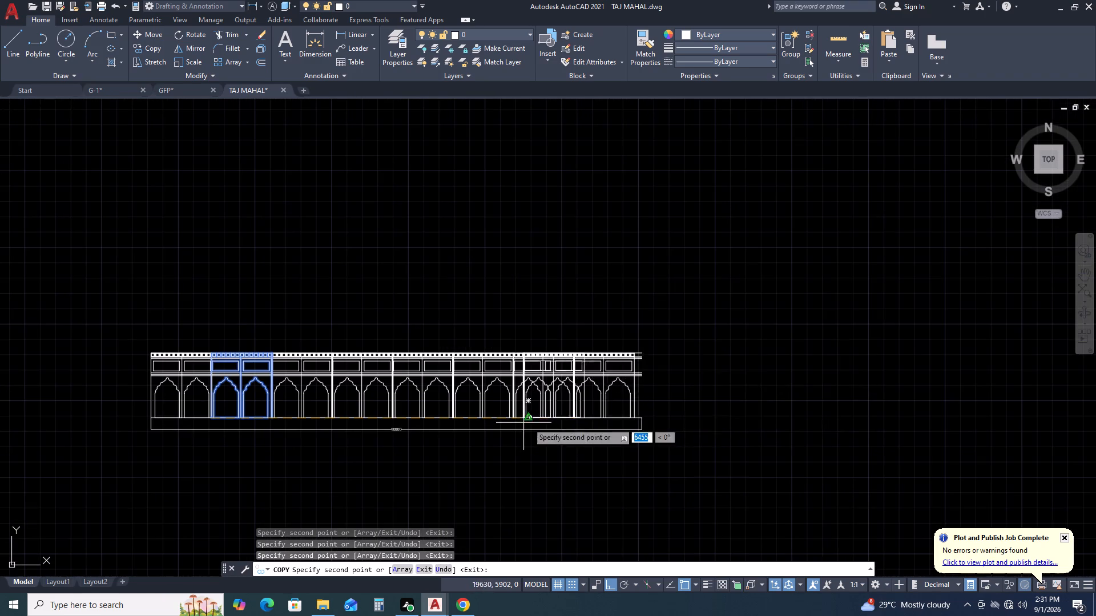
{"action": "scroll", "coordinate": [636, 421], "scroll_direction": "up", "scroll_amount": 3}
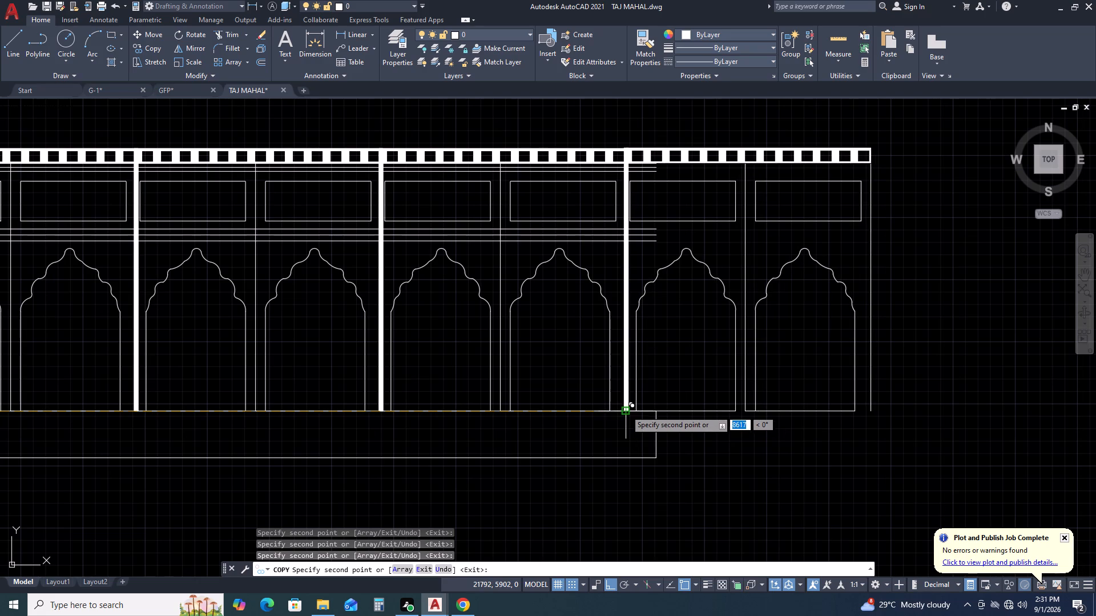
{"action": "left_click", "coordinate": [626, 410]}
{"action": "scroll", "coordinate": [692, 412], "scroll_direction": "down", "scroll_amount": 2}
{"action": "middle_click_drag", "start_coordinate": [753, 409], "coordinate": [630, 423]}
{"action": "middle_click_drag", "start_coordinate": [577, 423], "coordinate": [355, 423]}
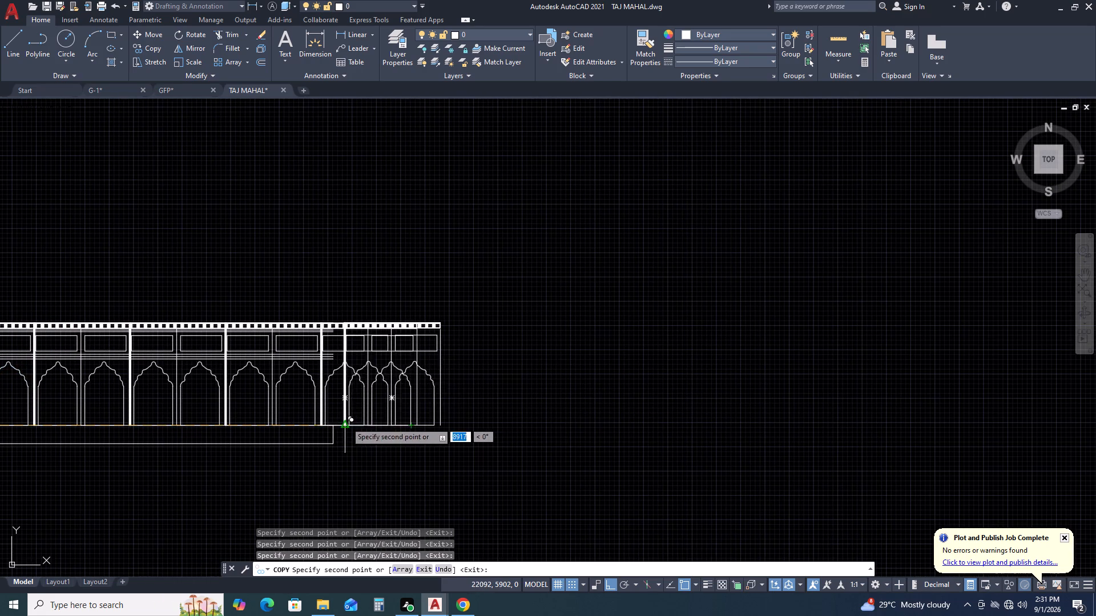
{"action": "left_click", "coordinate": [417, 423]}
{"action": "scroll", "coordinate": [534, 423], "scroll_direction": "down", "scroll_amount": 2}
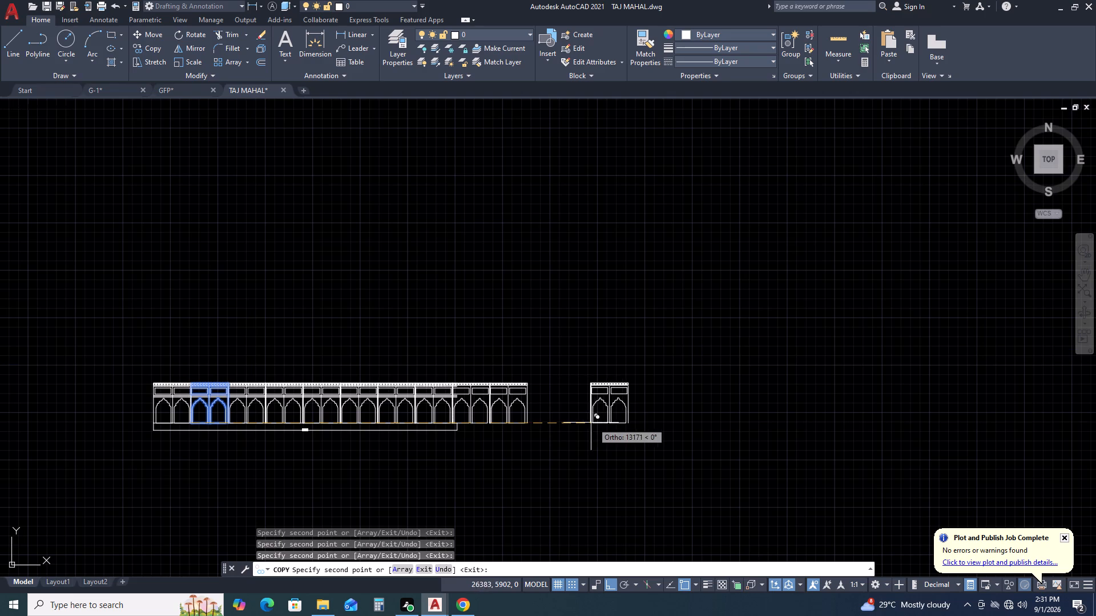
{"action": "scroll", "coordinate": [534, 425], "scroll_direction": "up", "scroll_amount": 2}
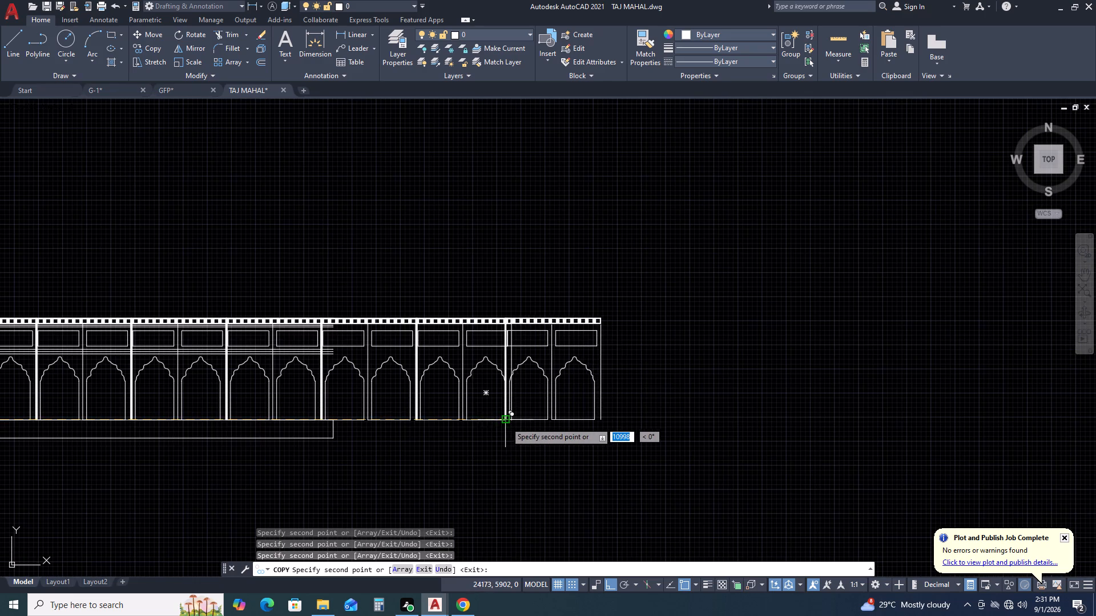
{"action": "scroll", "coordinate": [510, 422], "scroll_direction": "up", "scroll_amount": 2}
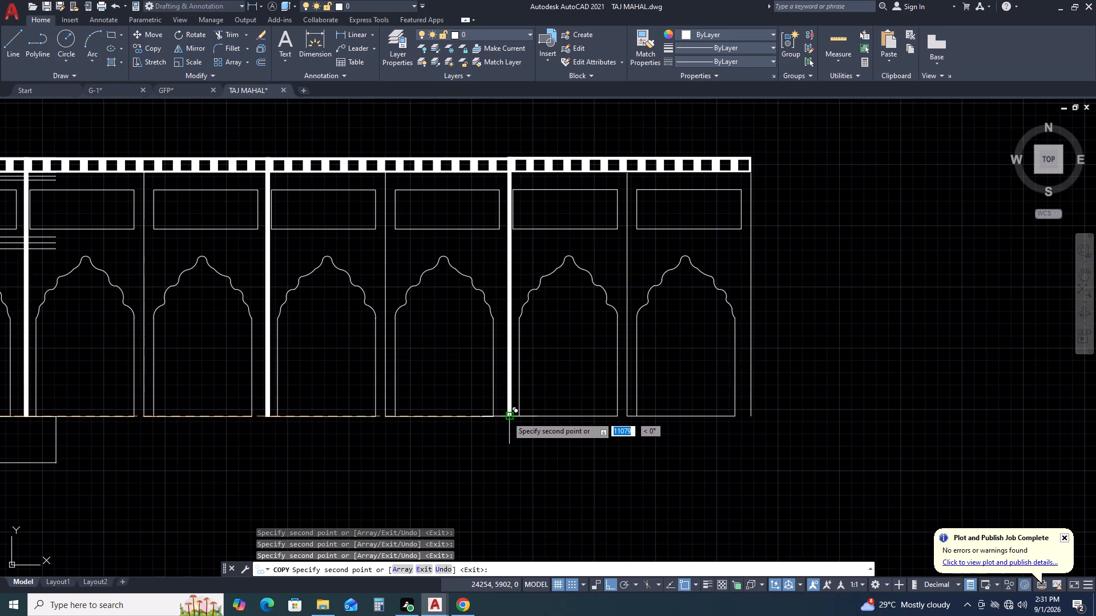
{"action": "left_click", "coordinate": [507, 416]}
Add three further copies of the two-bay module at the row's right end, the last about 14772 mm from the base point.
{"action": "scroll", "coordinate": [603, 430], "scroll_direction": "down", "scroll_amount": 2}
{"action": "middle_click_drag", "start_coordinate": [730, 408], "coordinate": [469, 408]}
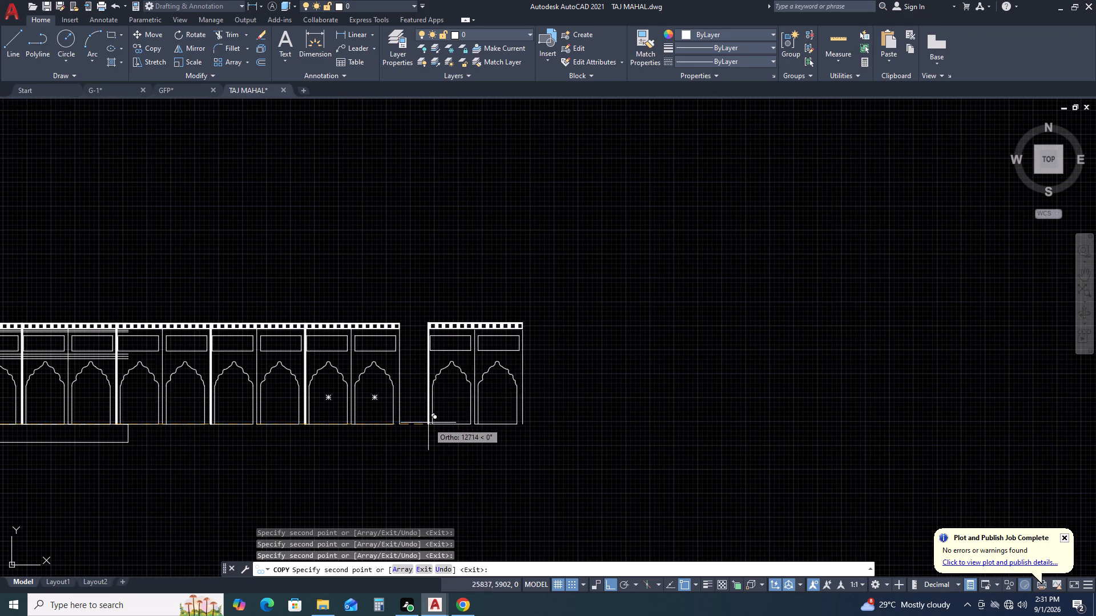
{"action": "scroll", "coordinate": [408, 423], "scroll_direction": "up", "scroll_amount": 2}
{"action": "left_click", "coordinate": [388, 426]}
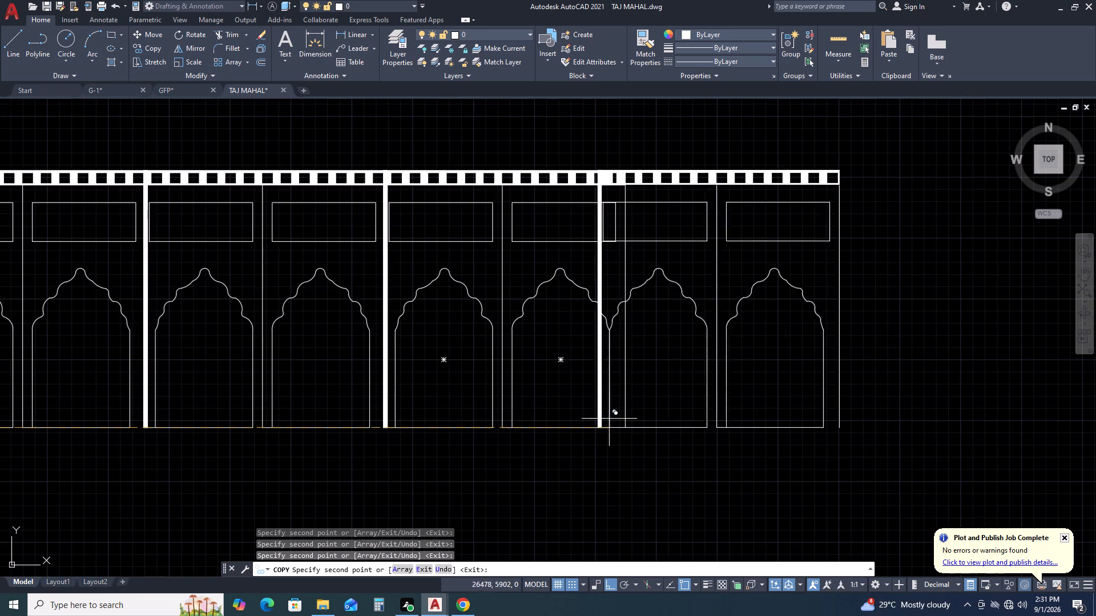
{"action": "left_click", "coordinate": [622, 425]}
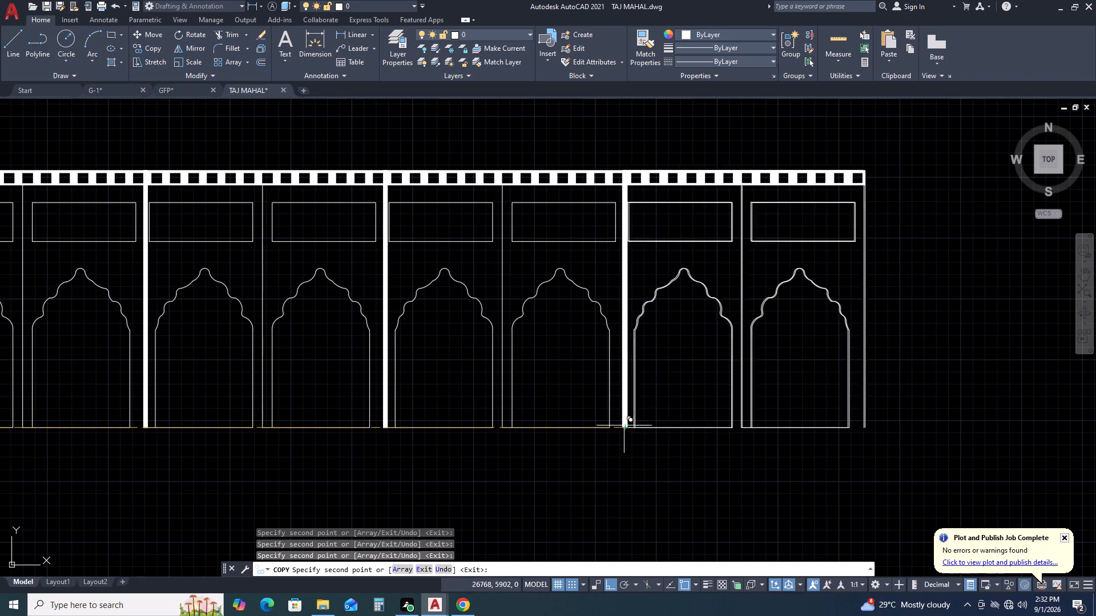
{"action": "scroll", "coordinate": [667, 416], "scroll_direction": "down", "scroll_amount": 2}
{"action": "middle_click_drag", "start_coordinate": [648, 420], "coordinate": [244, 420]}
{"action": "scroll", "coordinate": [304, 419], "scroll_direction": "up", "scroll_amount": 2}
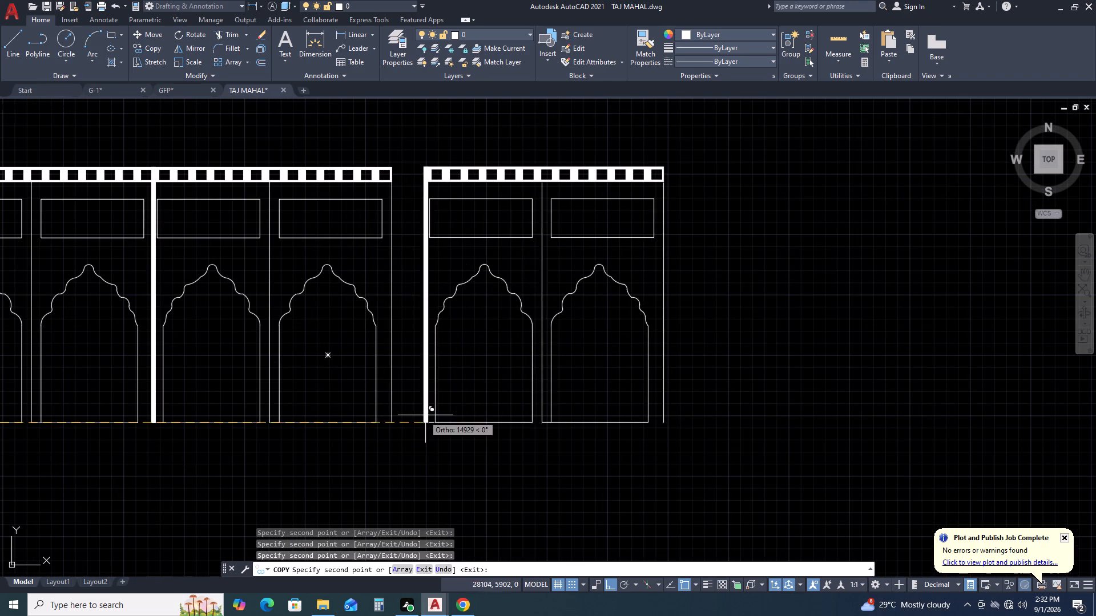
{"action": "scroll", "coordinate": [390, 420], "scroll_direction": "up", "scroll_amount": 2}
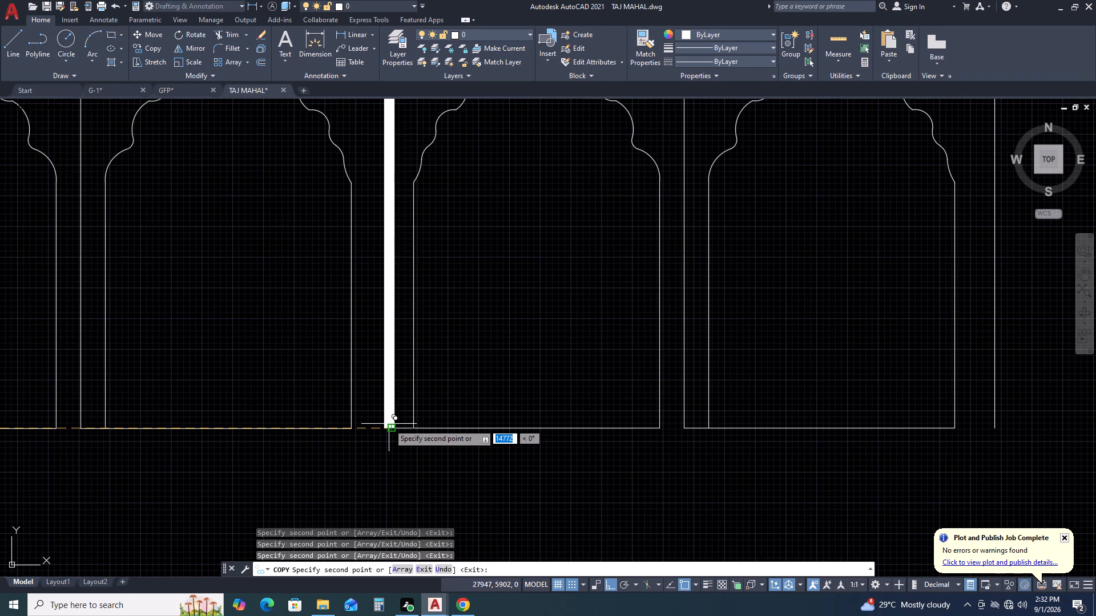
{"action": "left_click", "coordinate": [389, 424]}
Add two more copies of the two-bay module at the row's right end, about 16003 and 17234 mm from the base point.
{"action": "scroll", "coordinate": [427, 419], "scroll_direction": "down", "scroll_amount": 3}
{"action": "middle_click_drag", "start_coordinate": [571, 410], "coordinate": [437, 404]}
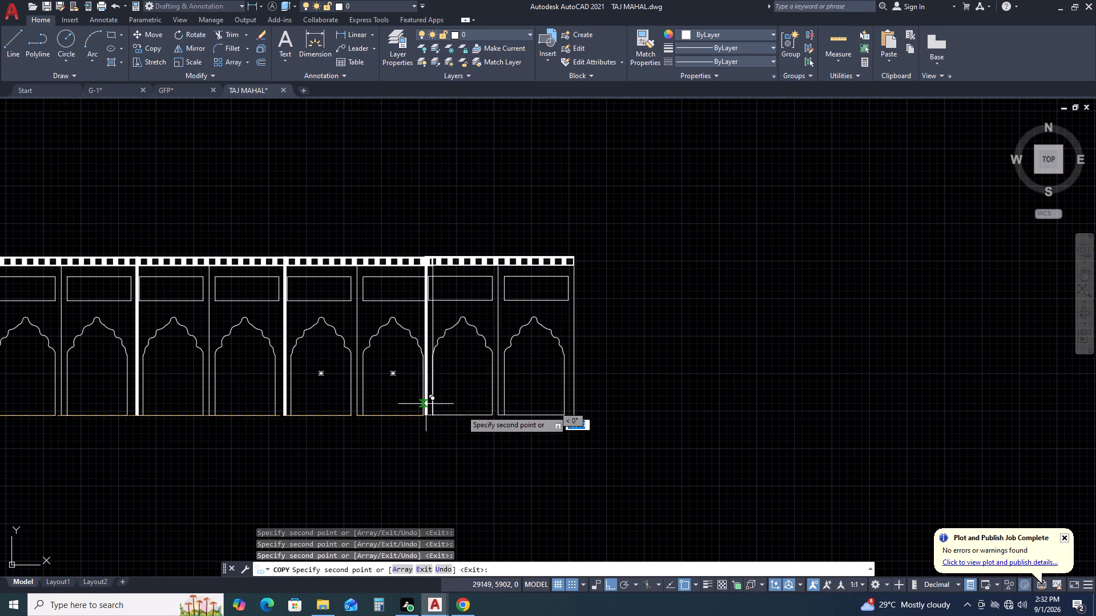
{"action": "scroll", "coordinate": [422, 415], "scroll_direction": "up", "scroll_amount": 3}
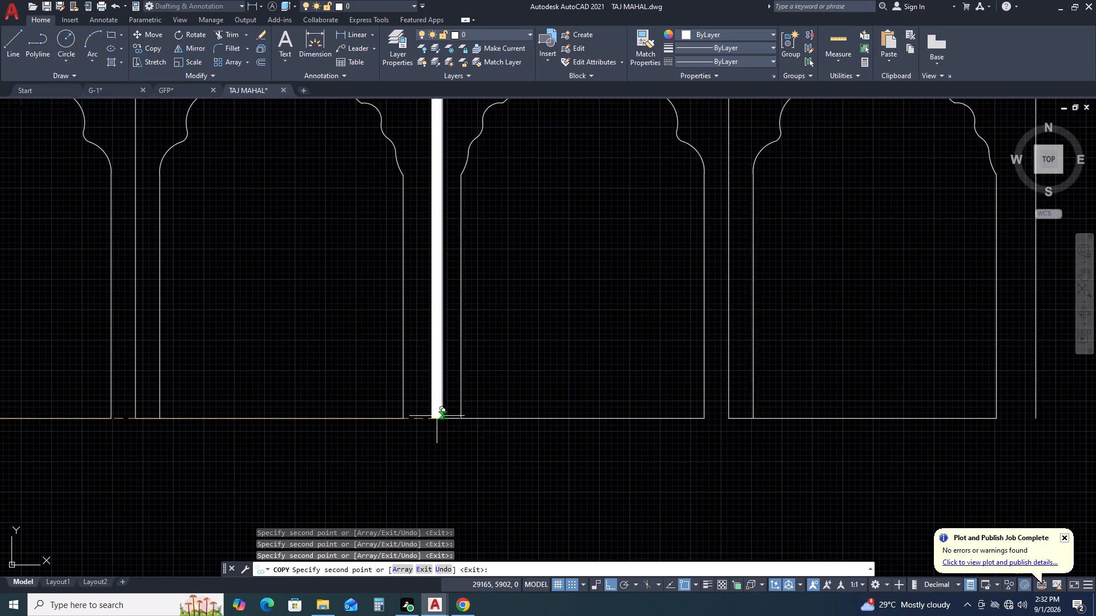
{"action": "scroll", "coordinate": [444, 419], "scroll_direction": "up", "scroll_amount": 3}
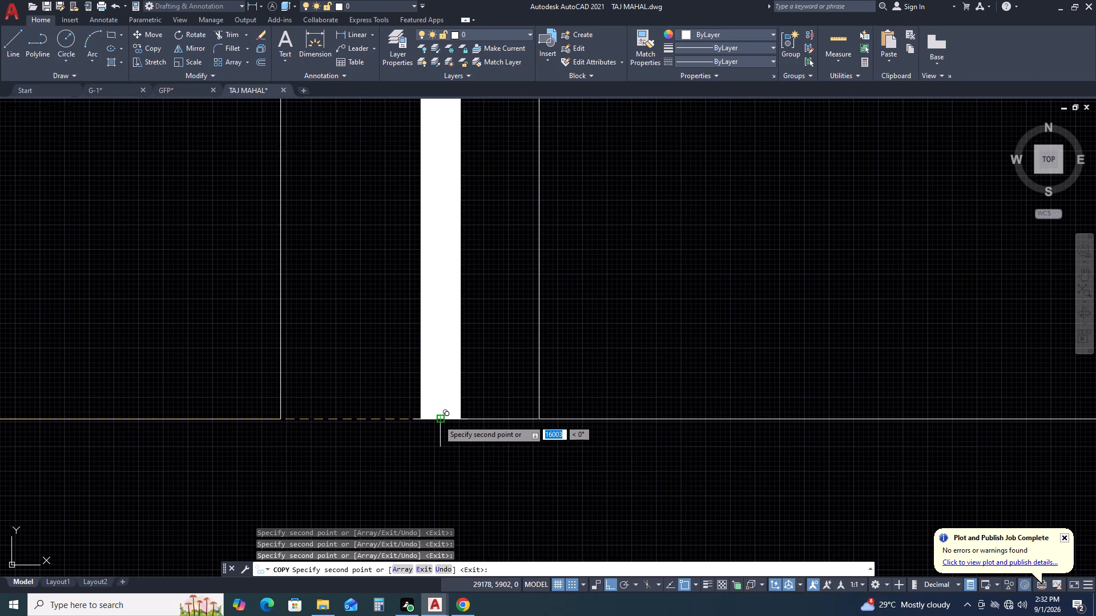
{"action": "left_click", "coordinate": [440, 419]}
{"action": "scroll", "coordinate": [295, 423], "scroll_direction": "down", "scroll_amount": 1}
{"action": "scroll", "coordinate": [432, 428], "scroll_direction": "down", "scroll_amount": 5}
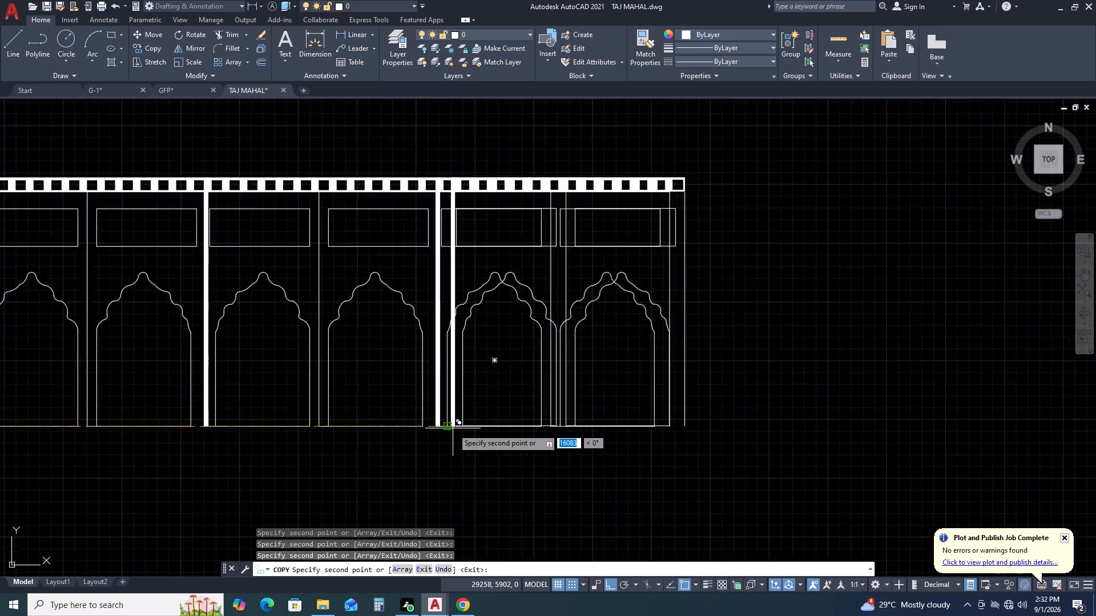
{"action": "scroll", "coordinate": [593, 425], "scroll_direction": "up", "scroll_amount": 3}
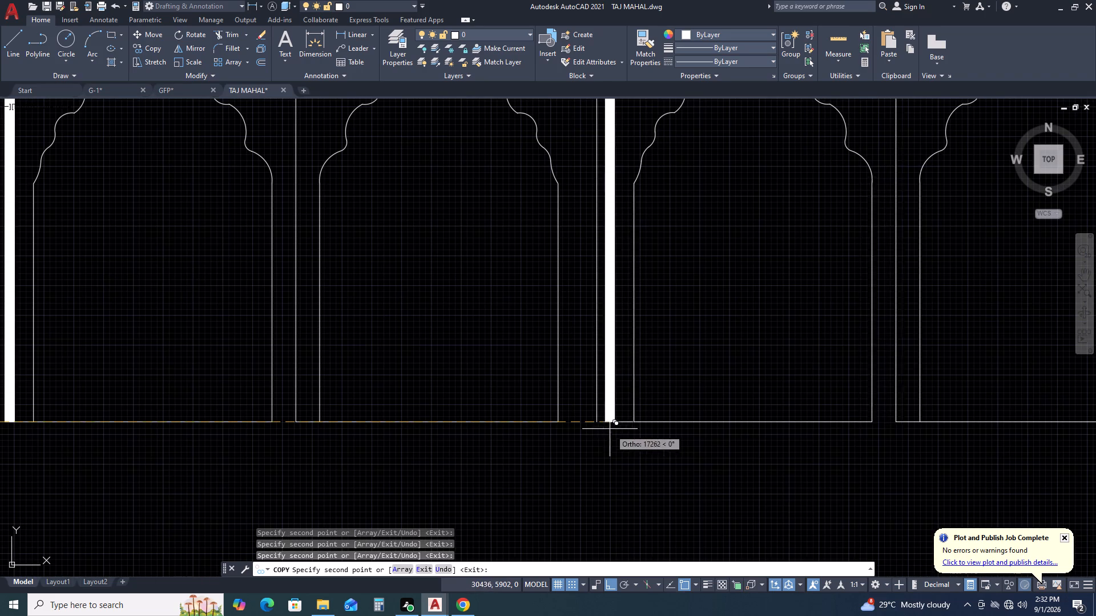
{"action": "scroll", "coordinate": [595, 425], "scroll_direction": "up", "scroll_amount": 1}
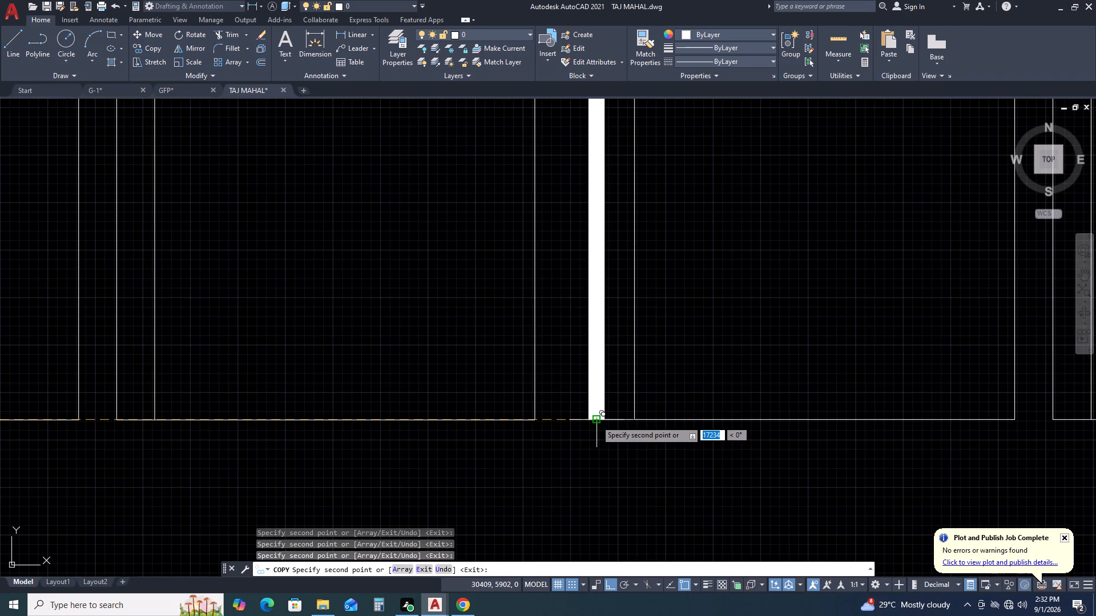
{"action": "left_click", "coordinate": [596, 420]}
Extend the row with two more end-to-end module copies, about 18465 and 19696 mm from the base point.
{"action": "scroll", "coordinate": [329, 488], "scroll_direction": "down", "scroll_amount": 2}
{"action": "scroll", "coordinate": [481, 473], "scroll_direction": "down", "scroll_amount": 1}
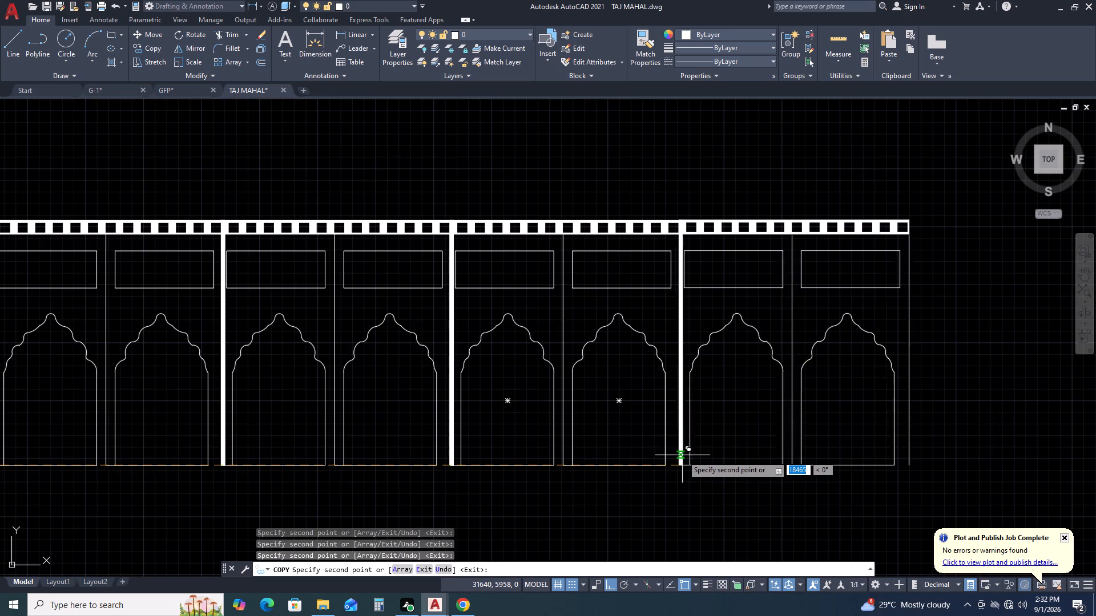
{"action": "scroll", "coordinate": [680, 467], "scroll_direction": "up", "scroll_amount": 3}
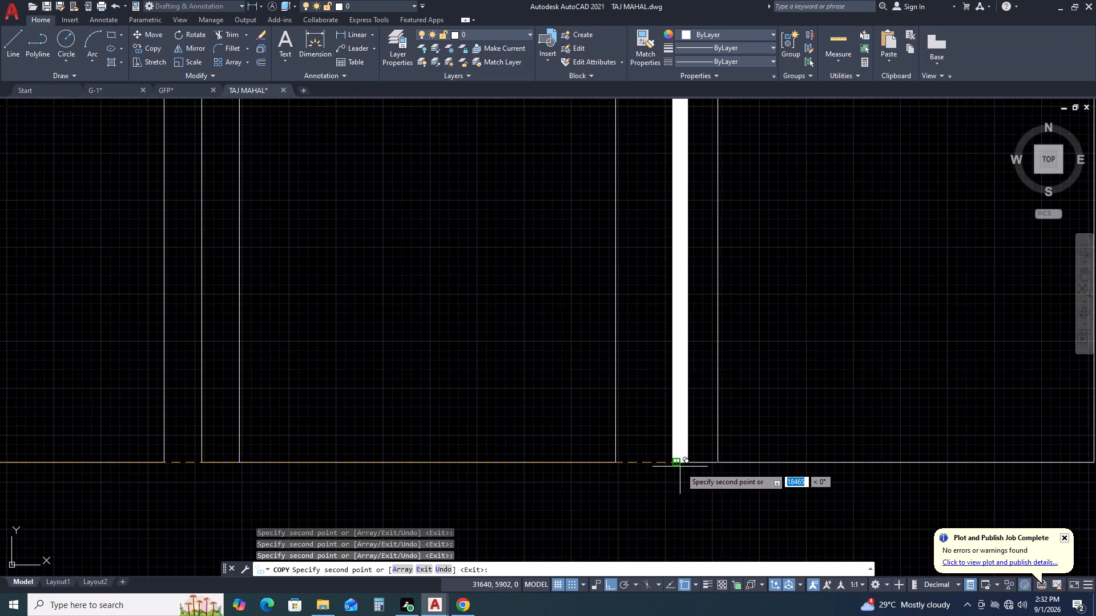
{"action": "left_click", "coordinate": [678, 461]}
{"action": "scroll", "coordinate": [244, 493], "scroll_direction": "down", "scroll_amount": 2}
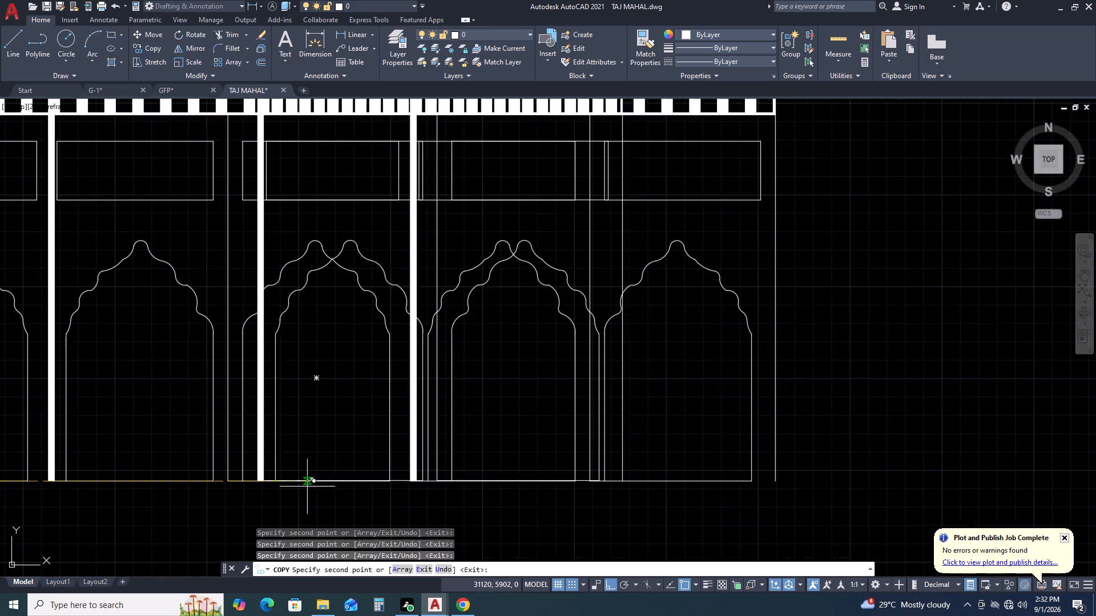
{"action": "scroll", "coordinate": [357, 481], "scroll_direction": "down", "scroll_amount": 2}
{"action": "scroll", "coordinate": [598, 475], "scroll_direction": "up", "scroll_amount": 2}
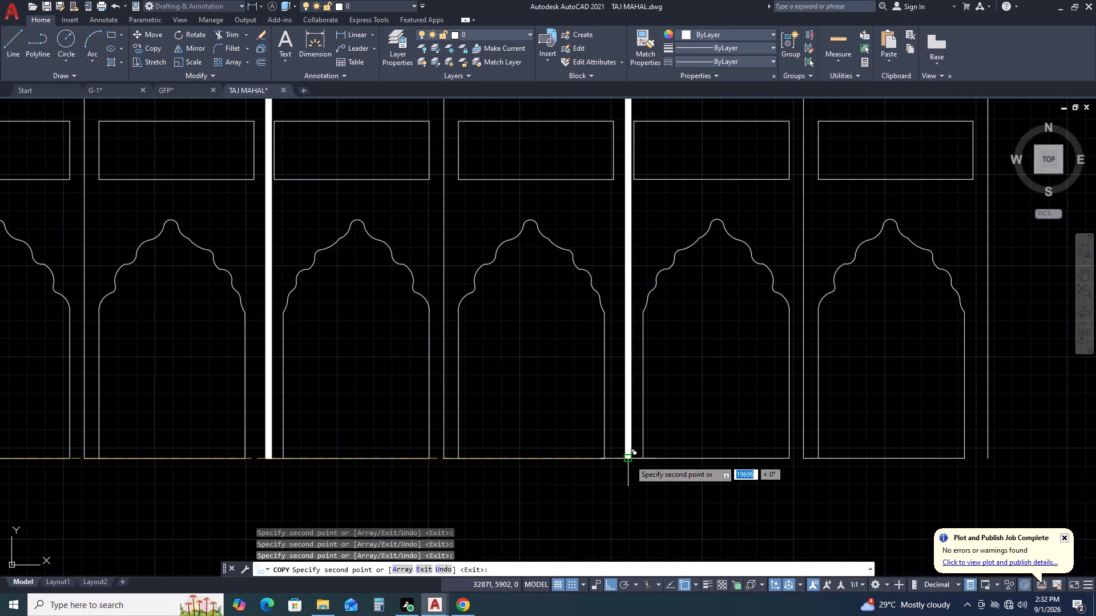
{"action": "scroll", "coordinate": [630, 460], "scroll_direction": "up", "scroll_amount": 2}
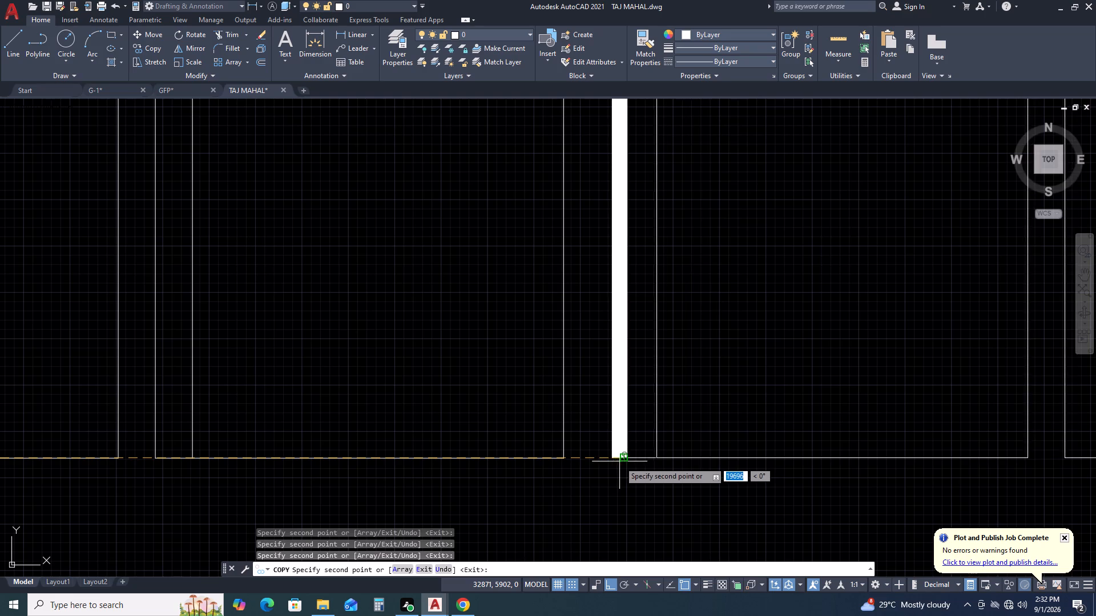
{"action": "left_click", "coordinate": [623, 460]}
Place the last two module copies end to end at the row's right end, about 1231 mm apart, and finish copying.
{"action": "scroll", "coordinate": [265, 498], "scroll_direction": "down", "scroll_amount": 5}
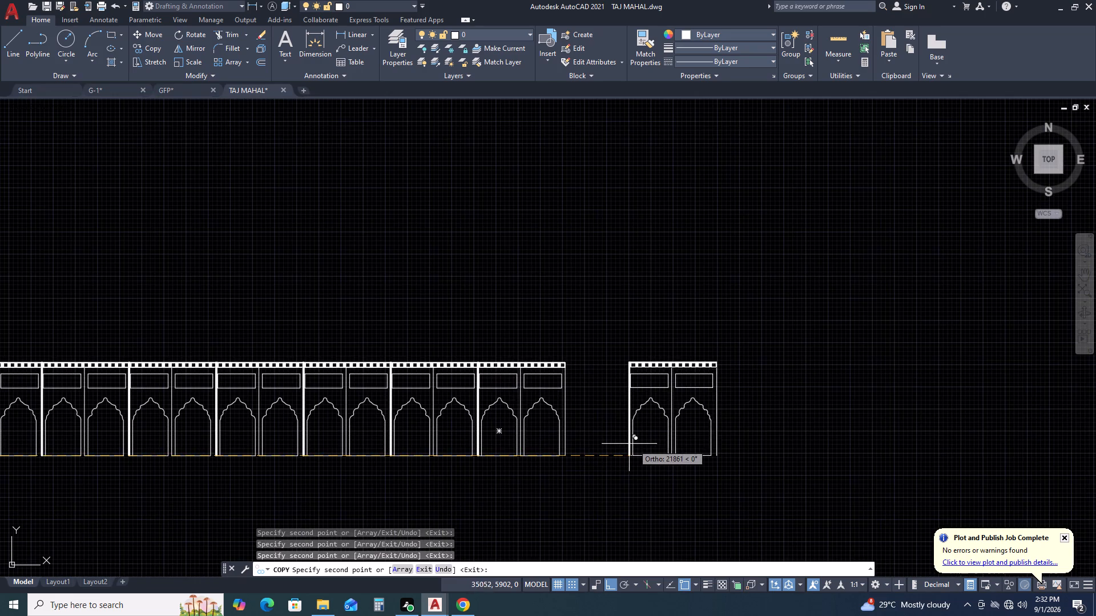
{"action": "scroll", "coordinate": [631, 447], "scroll_direction": "down", "scroll_amount": 3}
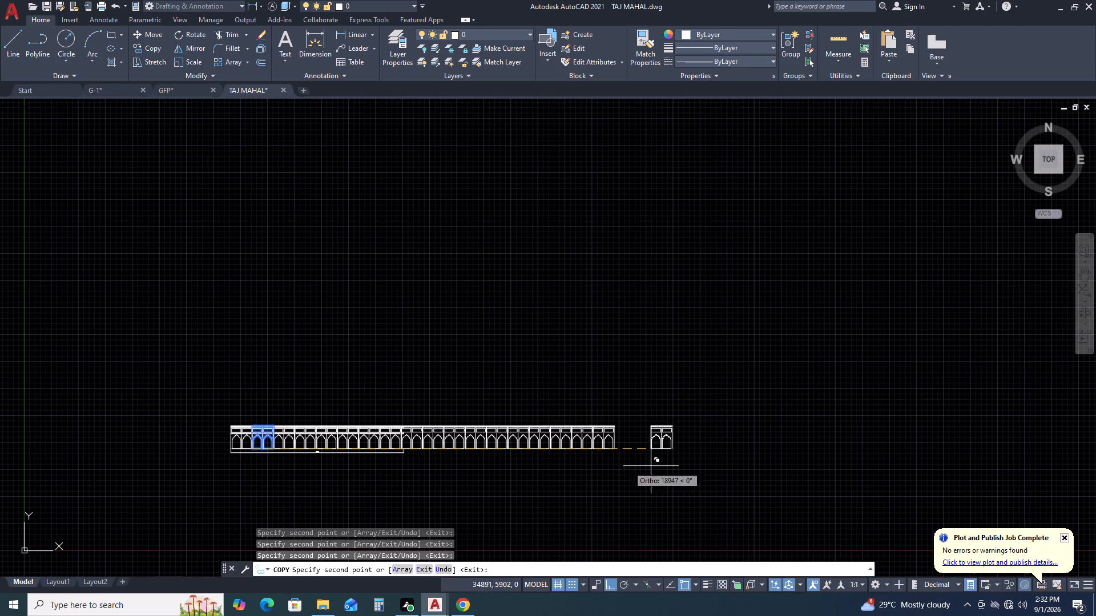
{"action": "scroll", "coordinate": [623, 455], "scroll_direction": "up", "scroll_amount": 6}
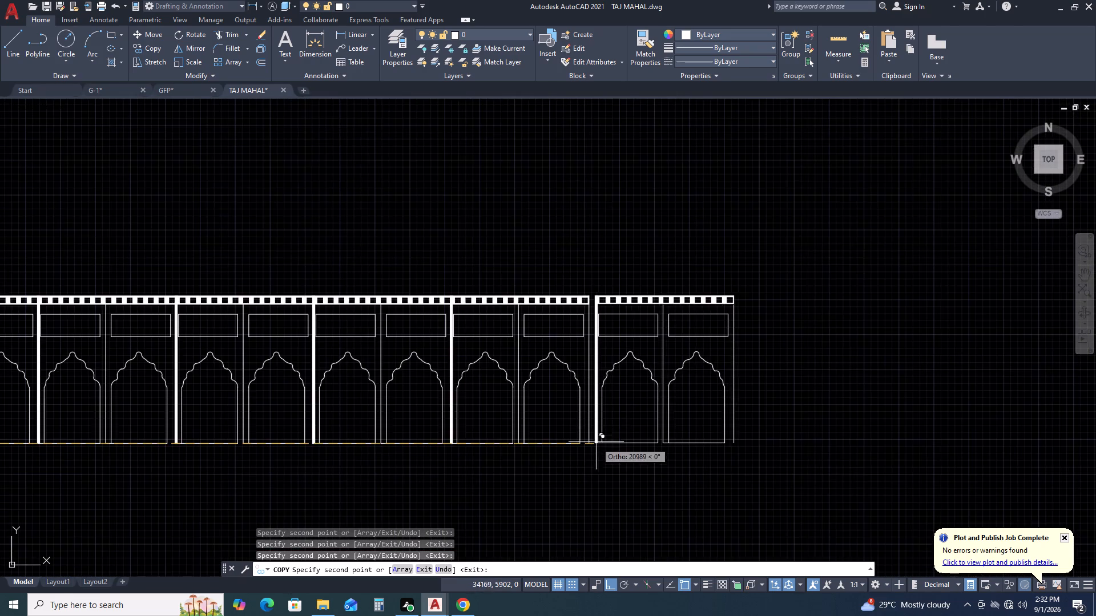
{"action": "left_click", "coordinate": [576, 445]}
{"action": "scroll", "coordinate": [623, 449], "scroll_direction": "down", "scroll_amount": 1}
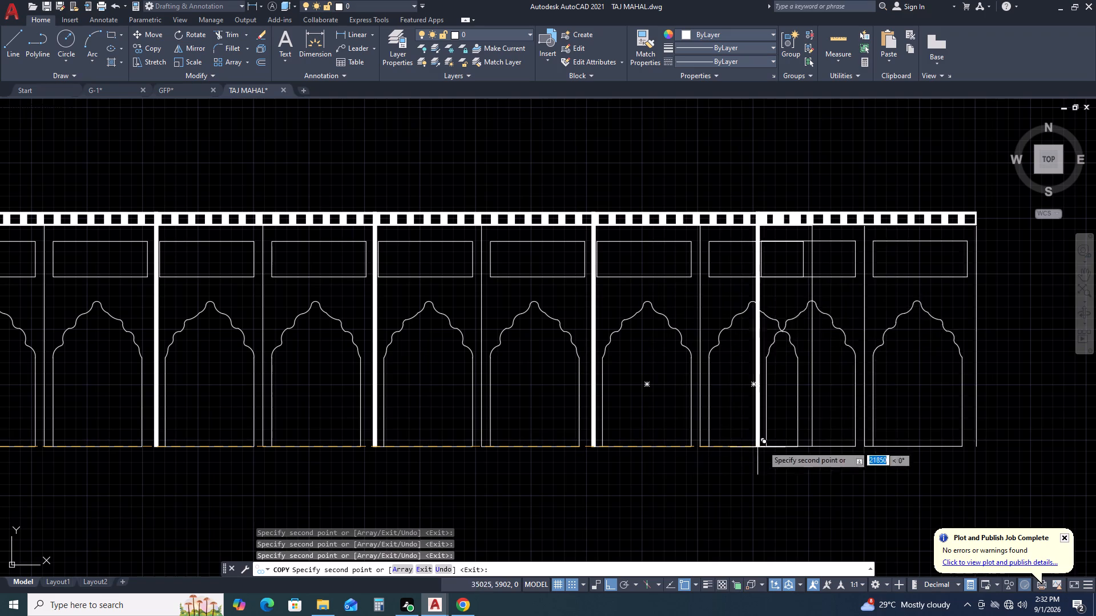
{"action": "left_click", "coordinate": [811, 450]}
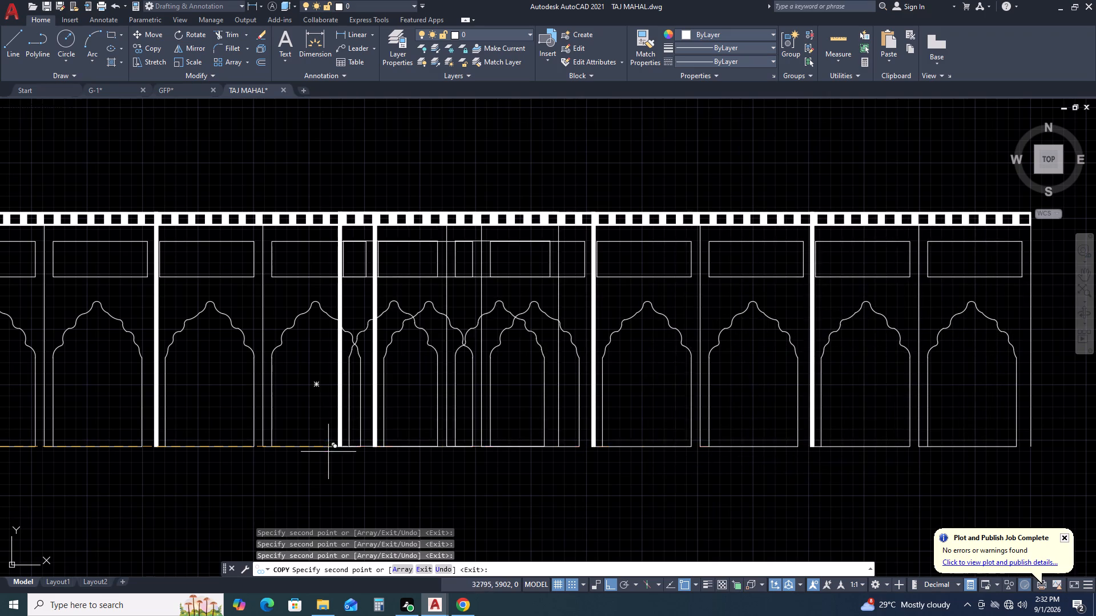
{"action": "scroll", "coordinate": [321, 449], "scroll_direction": "down", "scroll_amount": 6}
{"action": "scroll", "coordinate": [469, 433], "scroll_direction": "down", "scroll_amount": 2}
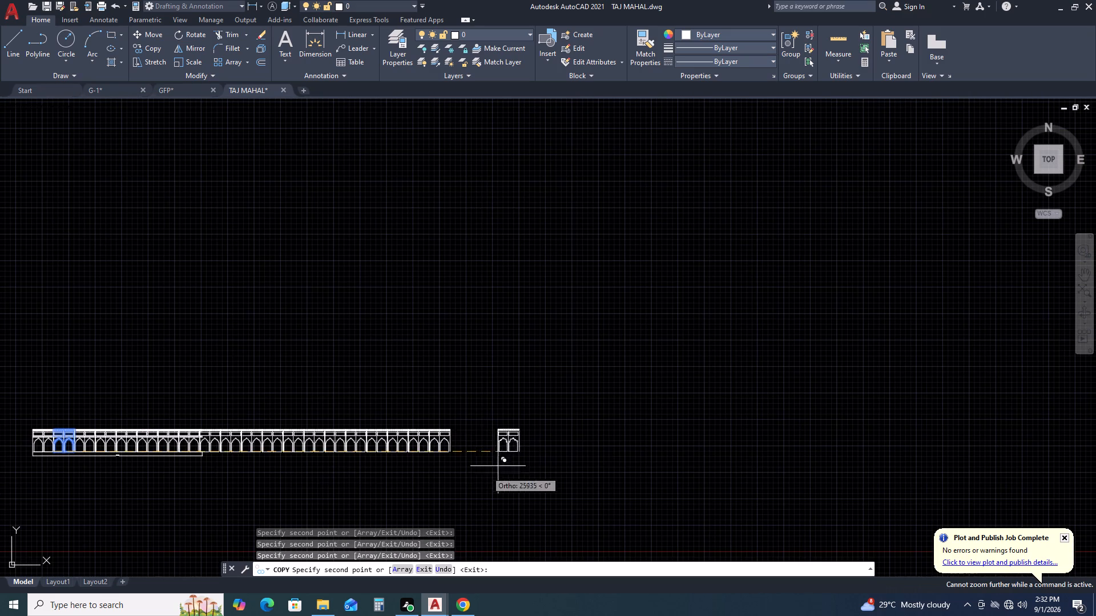
{"action": "key", "text": "Escape"}
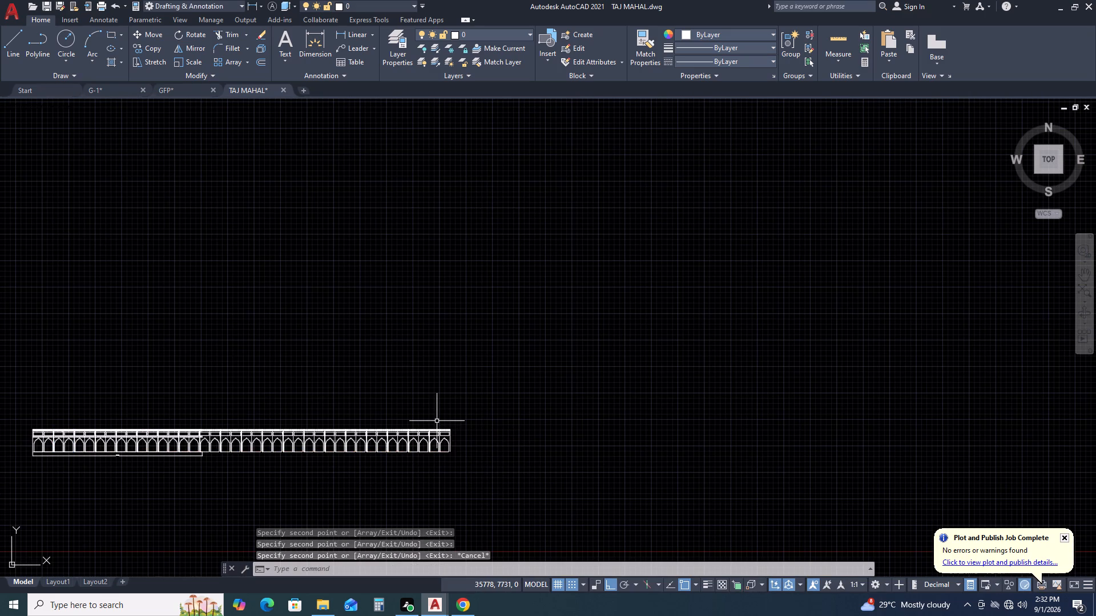
Bring up the previews of the open drawing windows.
{"action": "left_click", "coordinate": [441, 610]}
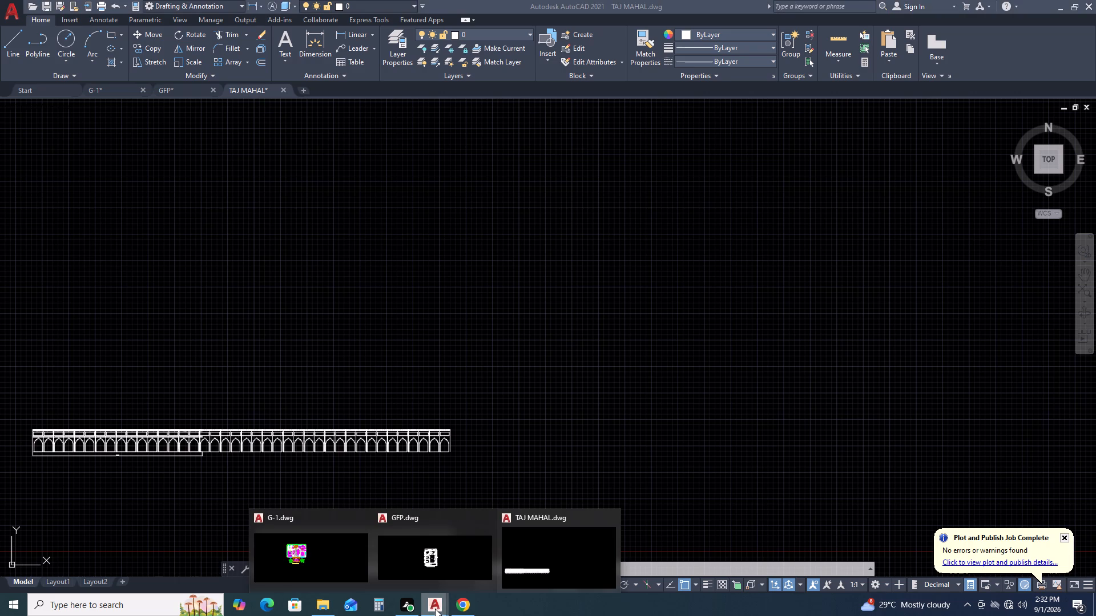
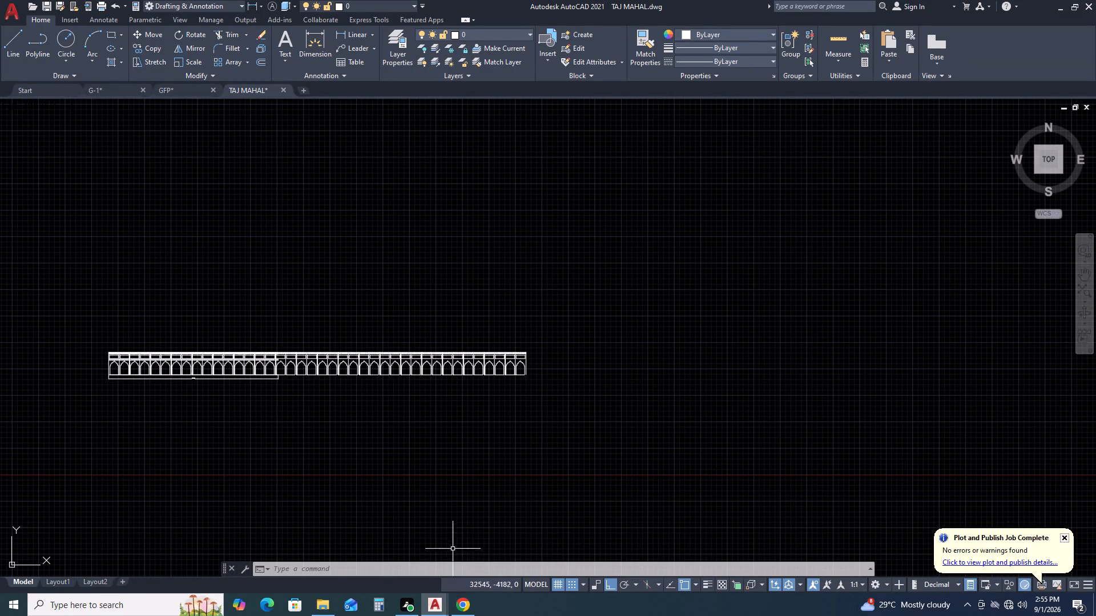
Examine the extended arch-bay row from the original 10000 mm base stretch to its far right end.
{"action": "scroll", "coordinate": [448, 360], "scroll_direction": "up", "scroll_amount": 3}
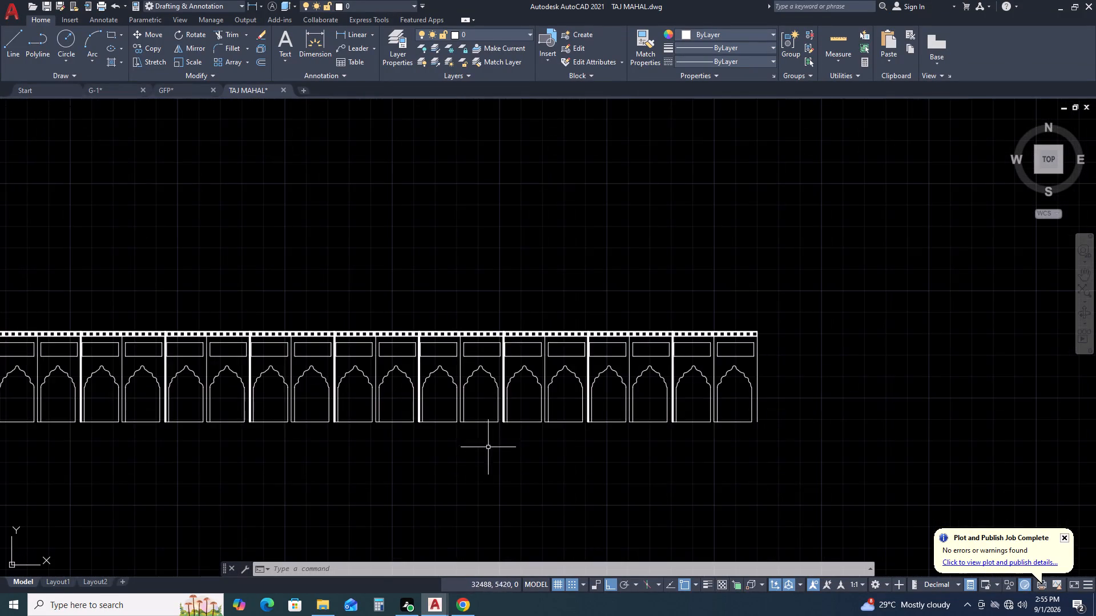
{"action": "scroll", "coordinate": [691, 349], "scroll_direction": "down", "scroll_amount": 2}
{"action": "middle_click_drag", "start_coordinate": [735, 402], "coordinate": [740, 350]}
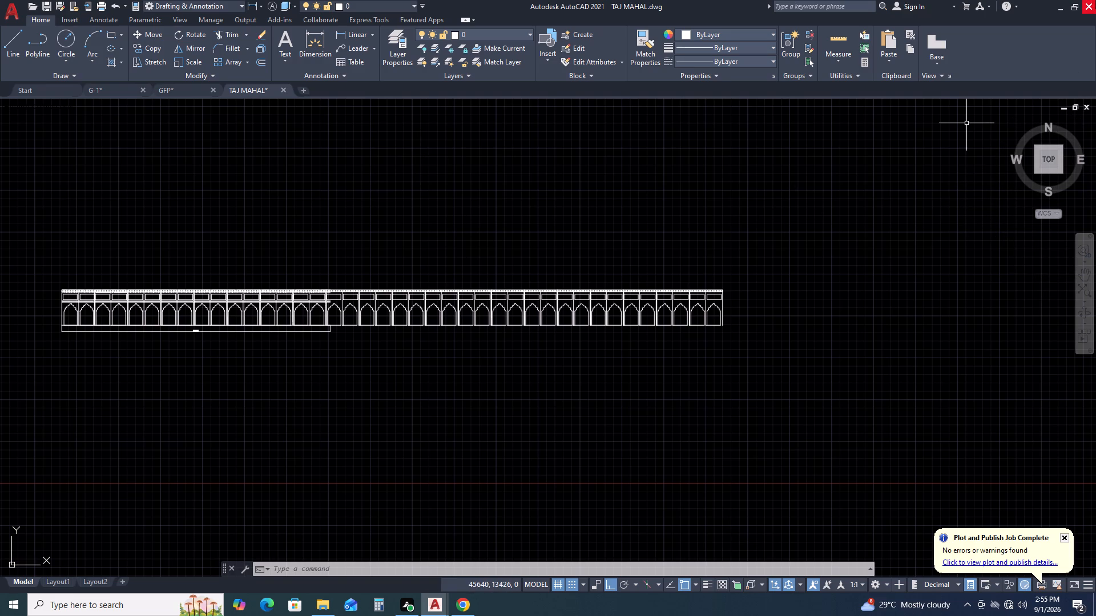
{"action": "scroll", "coordinate": [72, 316], "scroll_direction": "up", "scroll_amount": 3}
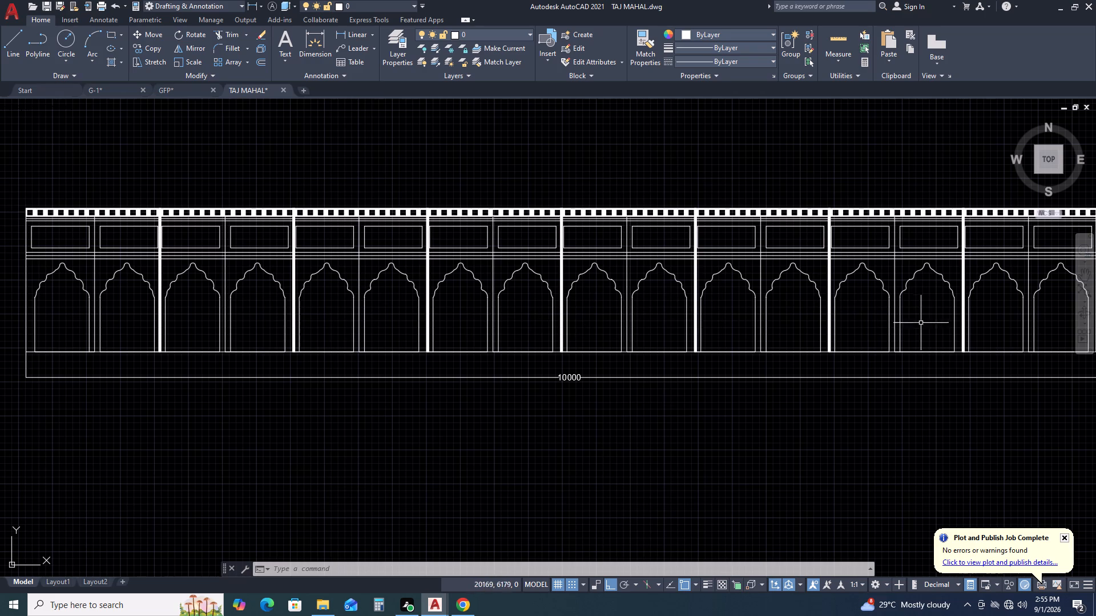
{"action": "middle_click_drag", "start_coordinate": [924, 318], "coordinate": [609, 424]}
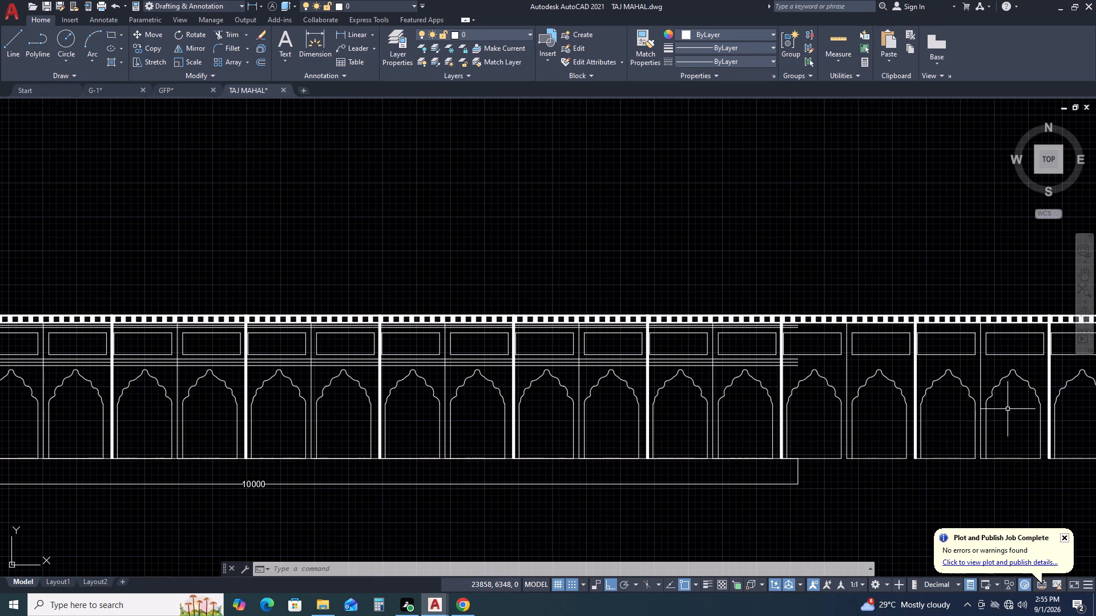
{"action": "middle_click_drag", "start_coordinate": [1004, 410], "coordinate": [249, 424]}
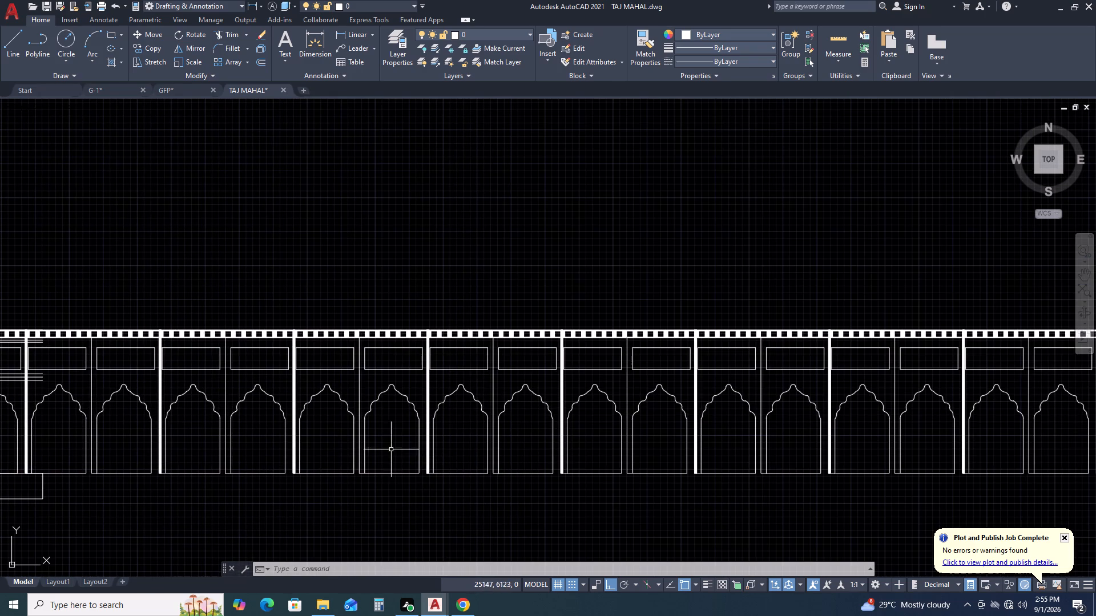
{"action": "scroll", "coordinate": [471, 425], "scroll_direction": "down", "scroll_amount": 4}
{"action": "middle_click_drag", "start_coordinate": [496, 457], "coordinate": [503, 375]}
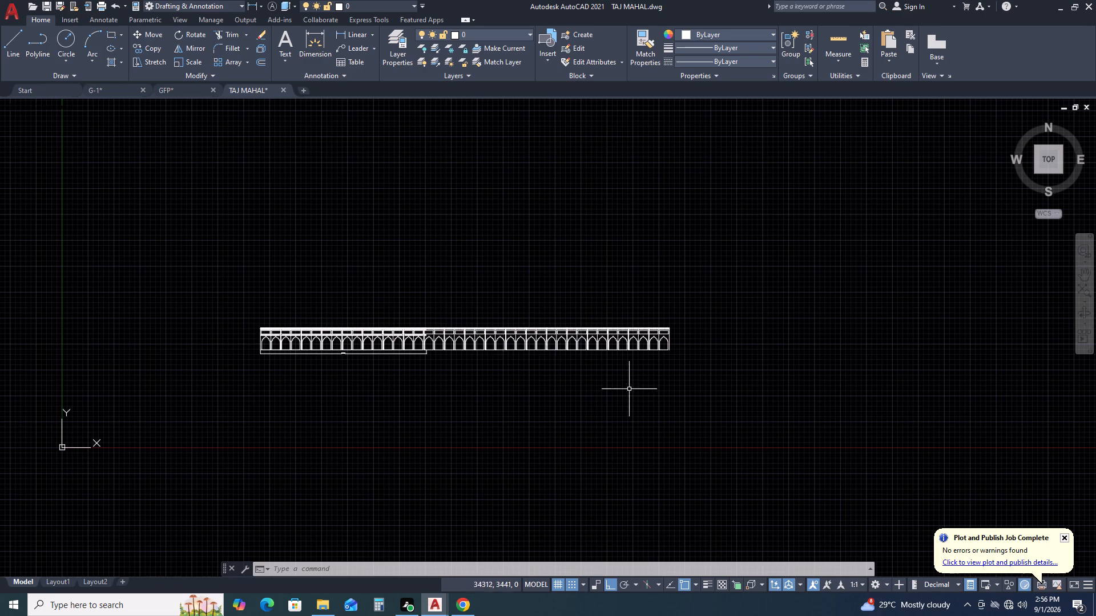
Erase the last five scalloped-arch bays at the row's right end together with their panels and band squares.
{"action": "middle_click_drag", "start_coordinate": [661, 403], "coordinate": [698, 330]}
{"action": "scroll", "coordinate": [686, 250], "scroll_direction": "up", "scroll_amount": 2}
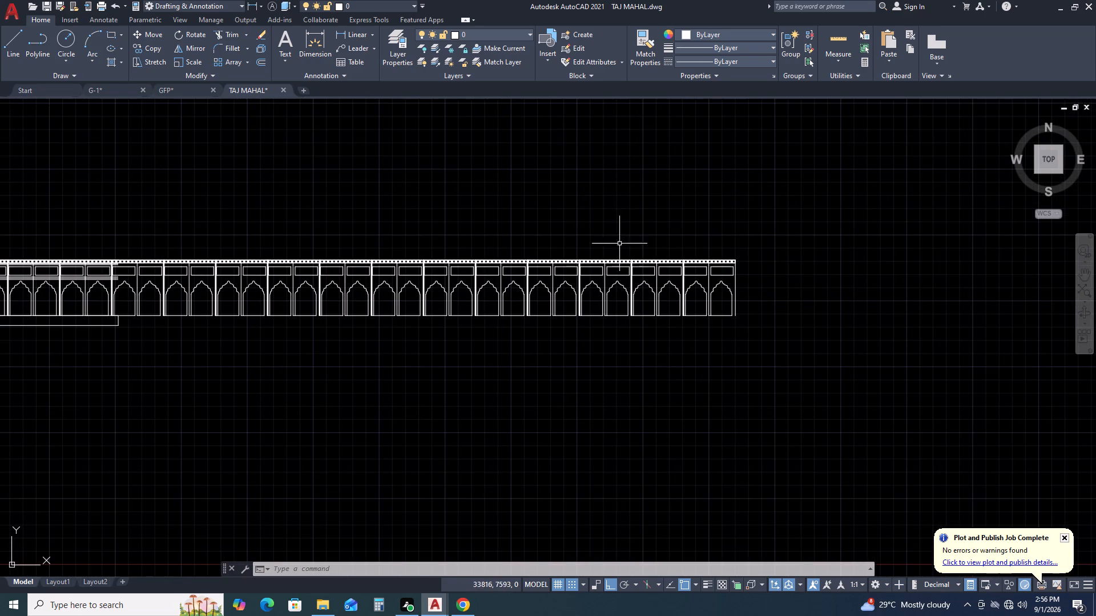
{"action": "left_click", "coordinate": [577, 228]}
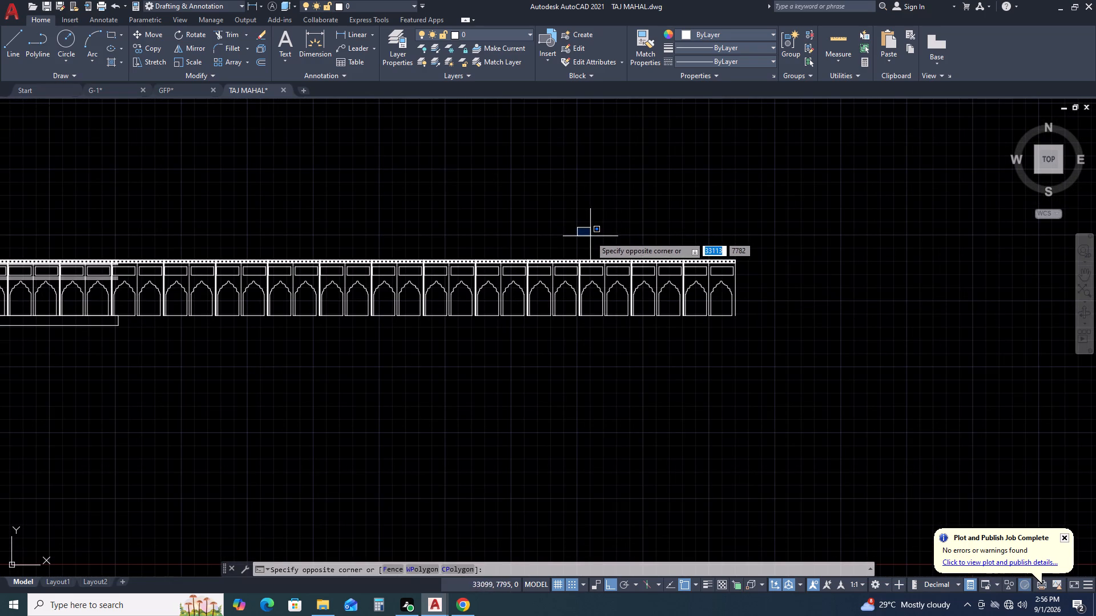
{"action": "scroll", "coordinate": [594, 242], "scroll_direction": "up", "scroll_amount": 1}
{"action": "left_click", "coordinate": [604, 233]}
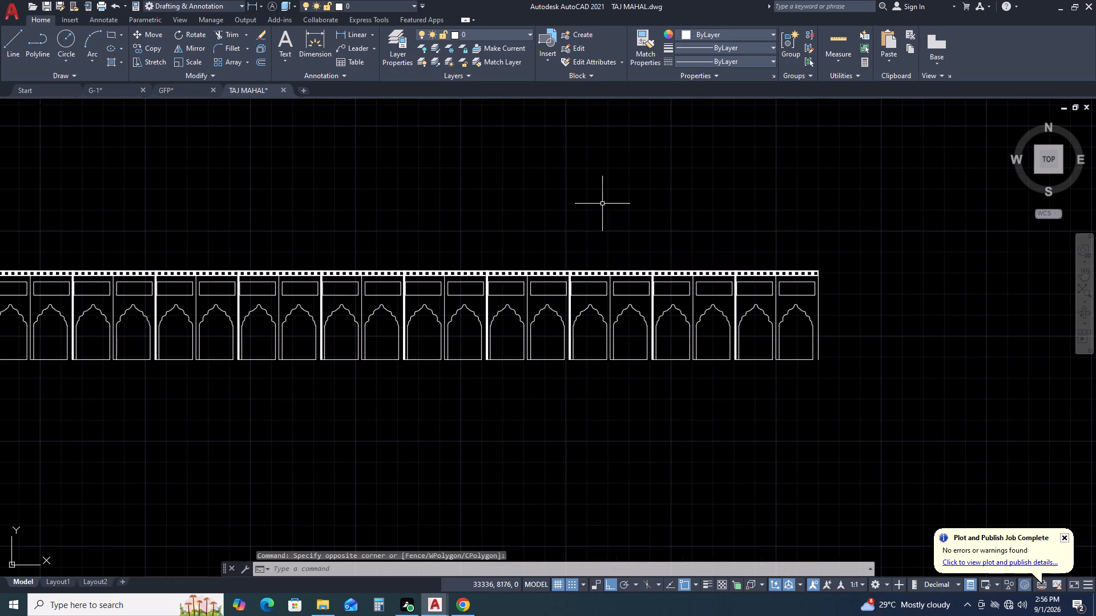
{"action": "left_click", "coordinate": [601, 206]}
{"action": "double_click", "coordinate": [821, 384]}
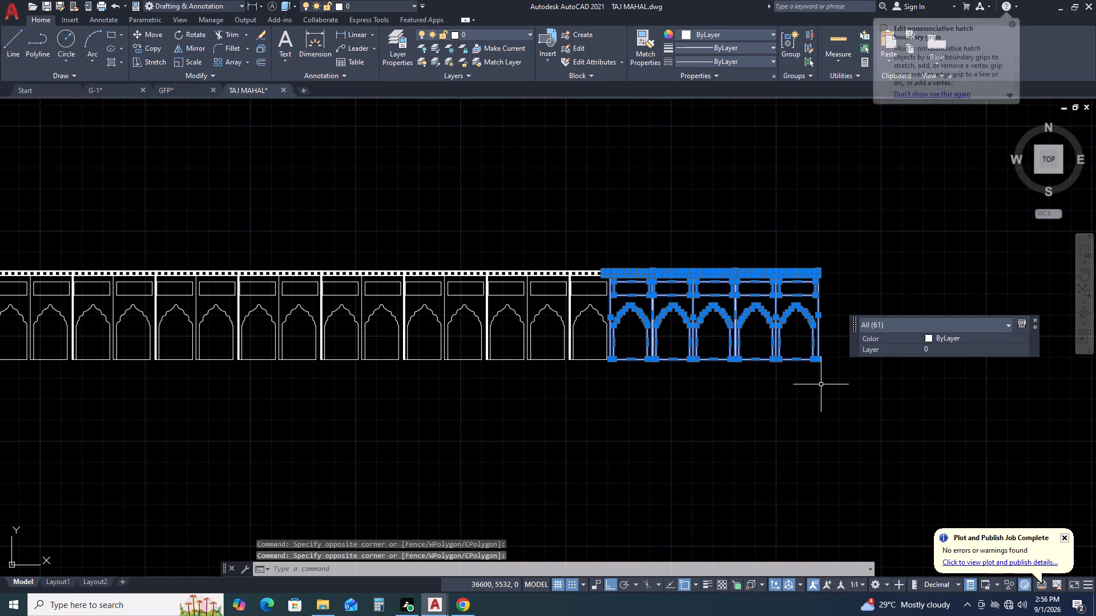
{"action": "key", "text": "Delete"}
Erase the leftover band hatch, squares, panel and arch beyond the last solid pillar at the row's right end.
{"action": "middle_click_drag", "start_coordinate": [671, 452], "coordinate": [699, 395]}
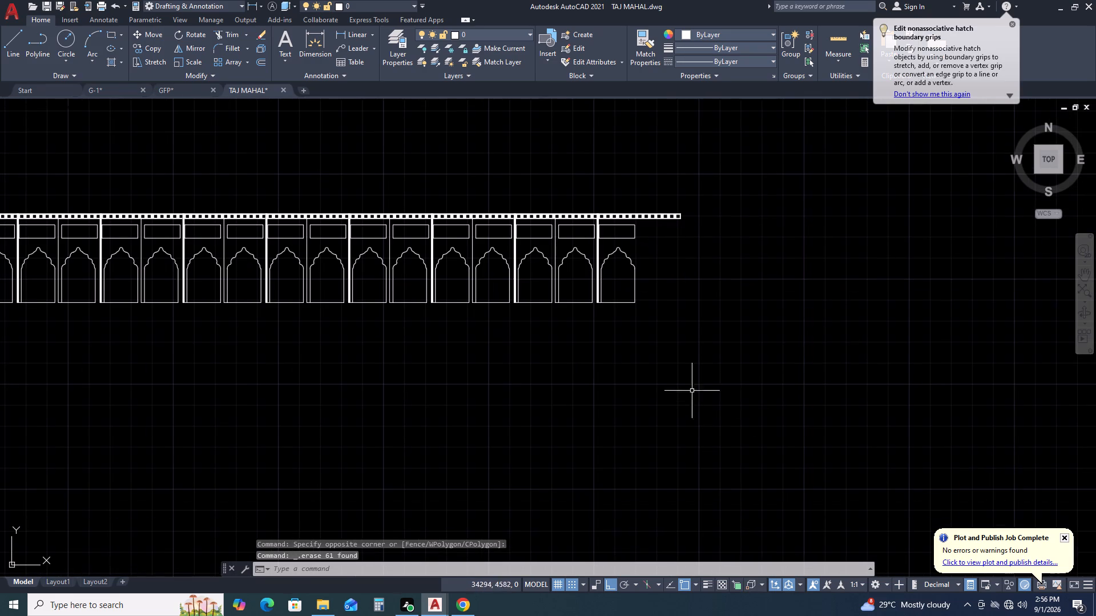
{"action": "left_click", "coordinate": [695, 197]}
{"action": "left_click", "coordinate": [663, 260]}
{"action": "key", "text": "Delete"}
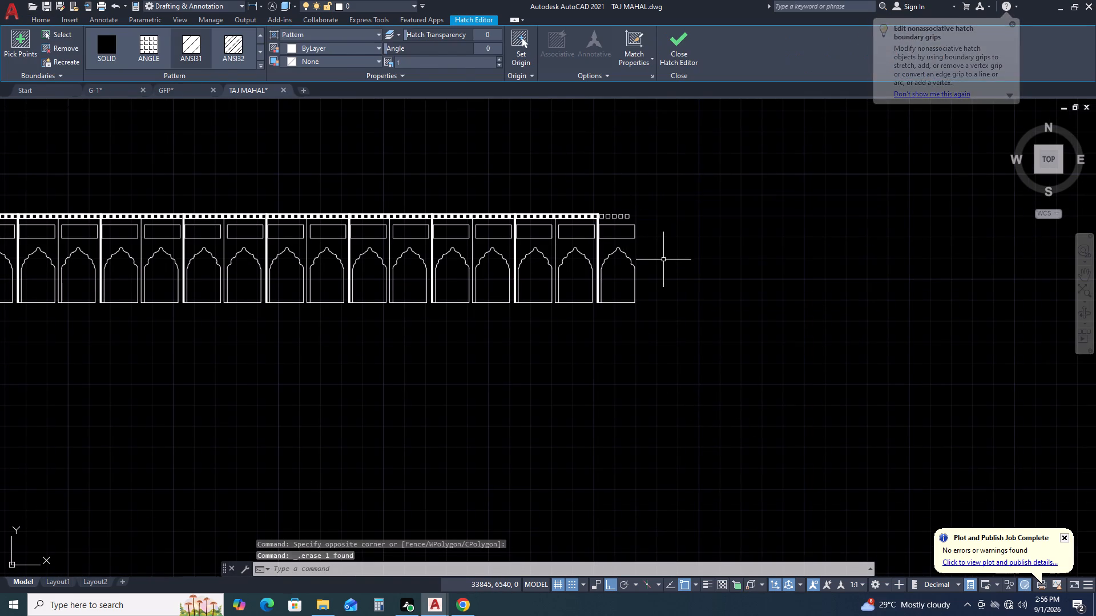
{"action": "left_click", "coordinate": [655, 163]}
{"action": "left_click", "coordinate": [623, 333]}
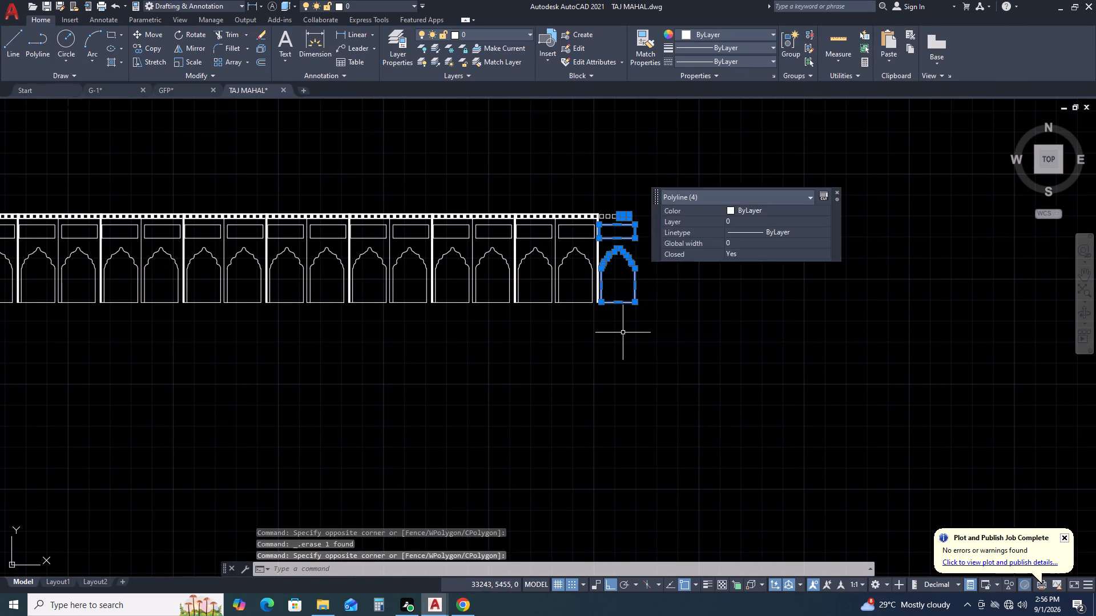
{"action": "key", "text": "Delete"}
{"action": "scroll", "coordinate": [616, 204], "scroll_direction": "up", "scroll_amount": 2}
{"action": "left_click", "coordinate": [653, 173]}
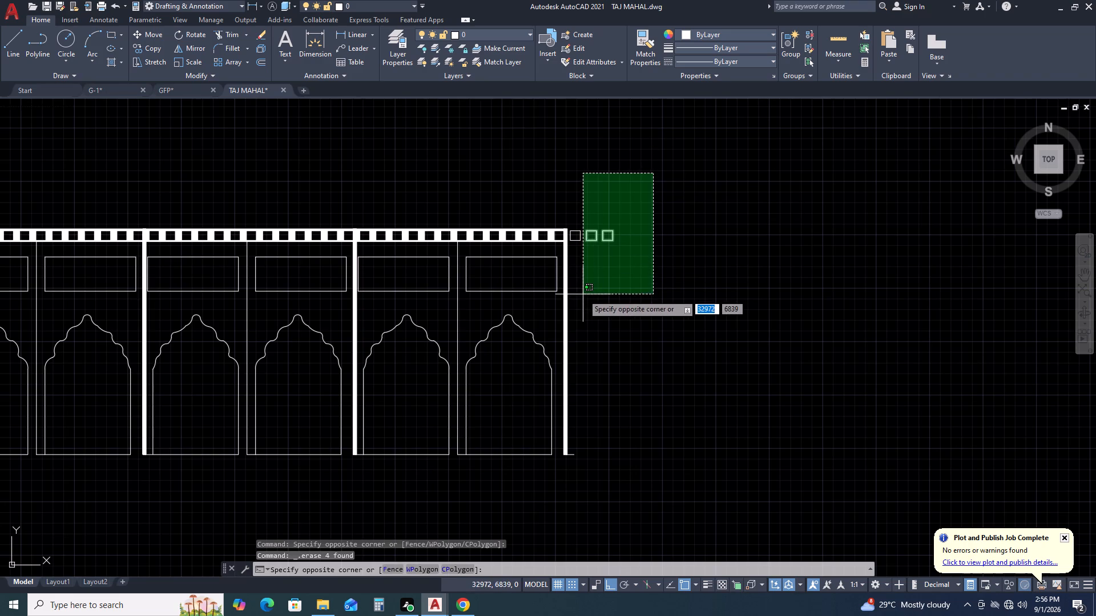
{"action": "left_click", "coordinate": [577, 290]}
{"action": "key", "text": "Delete"}
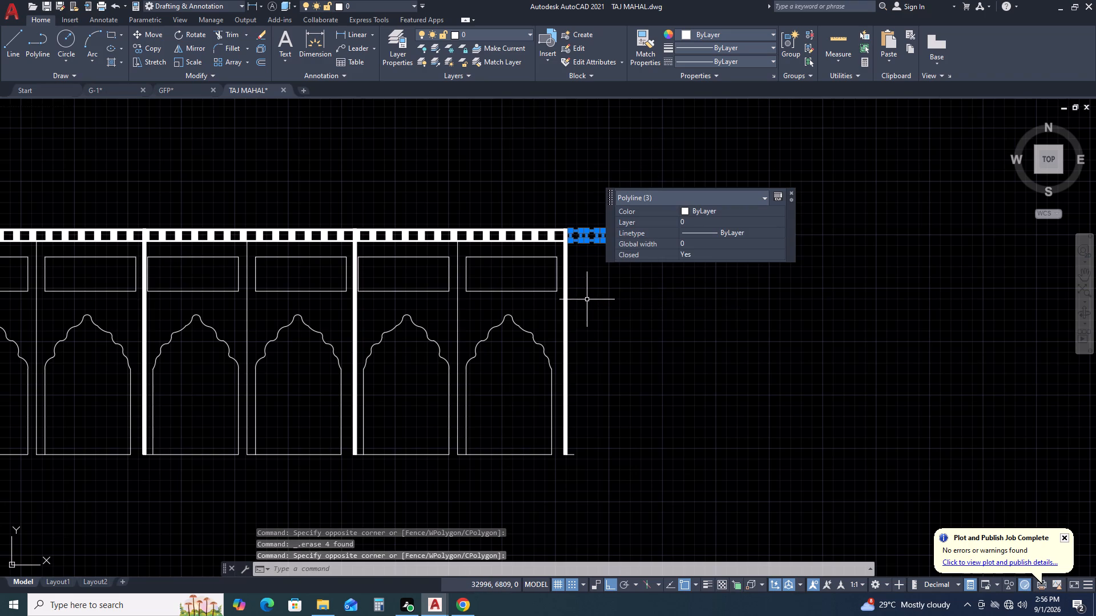
{"action": "middle_click_drag", "start_coordinate": [682, 368], "coordinate": [688, 365]}
{"action": "scroll", "coordinate": [516, 419], "scroll_direction": "down", "scroll_amount": 1}
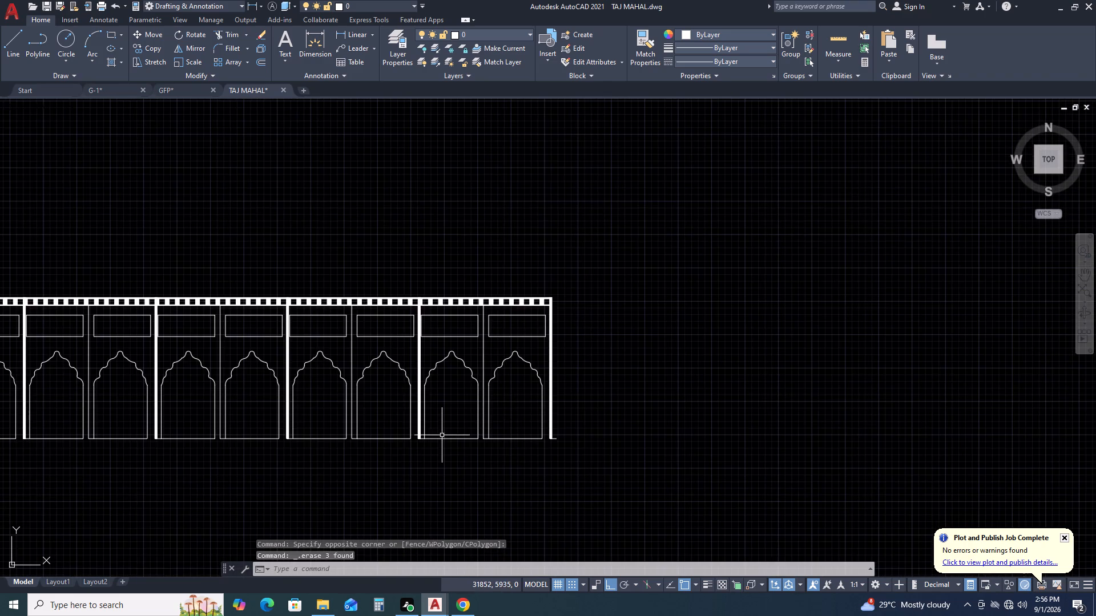
Erase the short stub of base line projecting past the foot of the last solid pillar.
{"action": "middle_click_drag", "start_coordinate": [442, 435], "coordinate": [667, 325]}
{"action": "scroll", "coordinate": [783, 329], "scroll_direction": "up", "scroll_amount": 4}
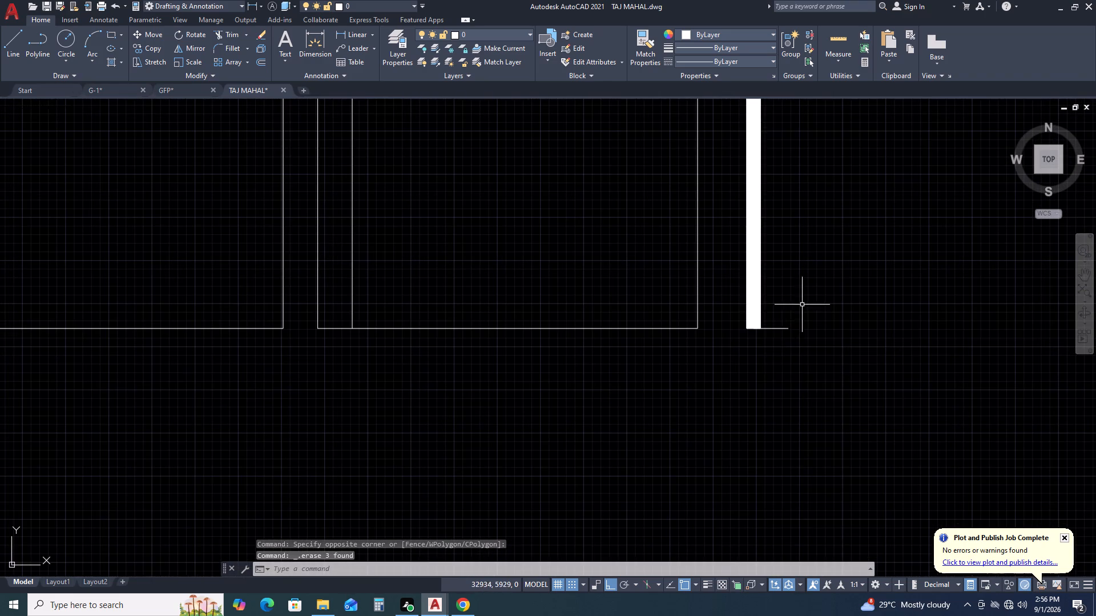
{"action": "left_click", "coordinate": [803, 303]}
{"action": "left_click", "coordinate": [761, 387]}
{"action": "key", "text": "Delete"}
Examine the shortened row from its right end back to where the horizontal moulding lines stop near the original base end.
{"action": "middle_click_drag", "start_coordinate": [654, 447], "coordinate": [652, 448]}
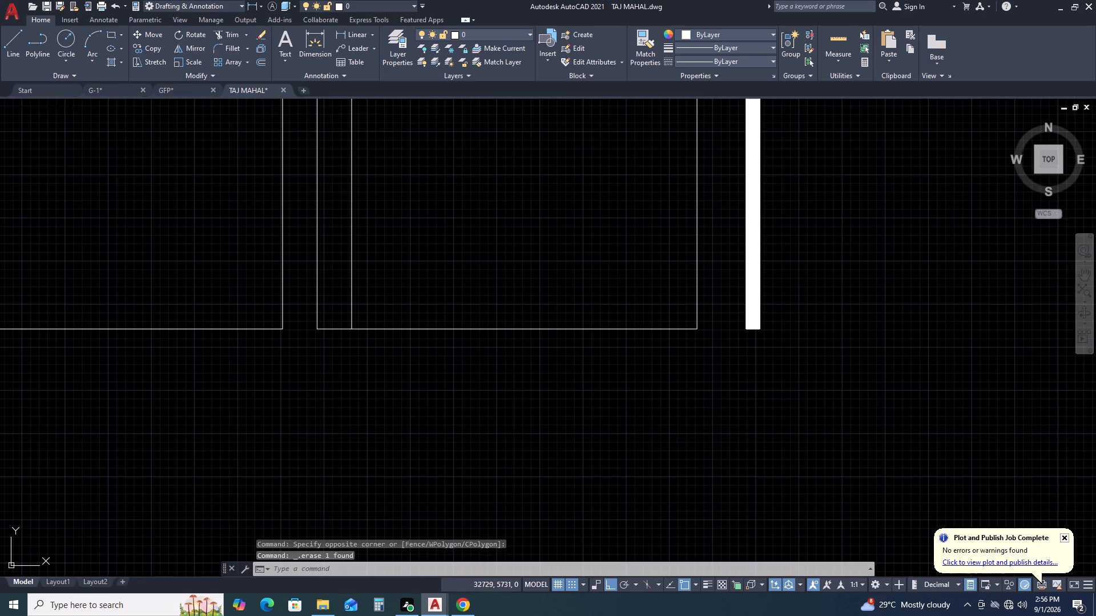
{"action": "middle_click_drag", "start_coordinate": [652, 448], "coordinate": [759, 411]}
{"action": "scroll", "coordinate": [767, 423], "scroll_direction": "down", "scroll_amount": 2}
{"action": "middle_click_drag", "start_coordinate": [415, 379], "coordinate": [593, 381]}
{"action": "middle_click_drag", "start_coordinate": [519, 382], "coordinate": [652, 380]}
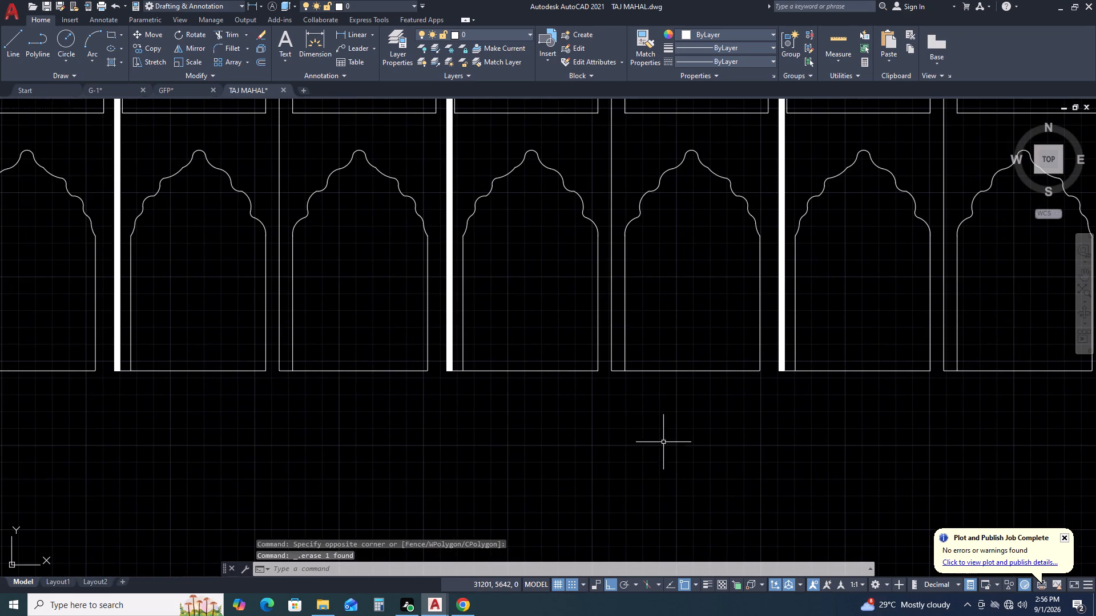
{"action": "scroll", "coordinate": [406, 278], "scroll_direction": "down", "scroll_amount": 2}
{"action": "scroll", "coordinate": [593, 322], "scroll_direction": "down", "scroll_amount": 1}
{"action": "middle_click_drag", "start_coordinate": [333, 327], "coordinate": [494, 337]}
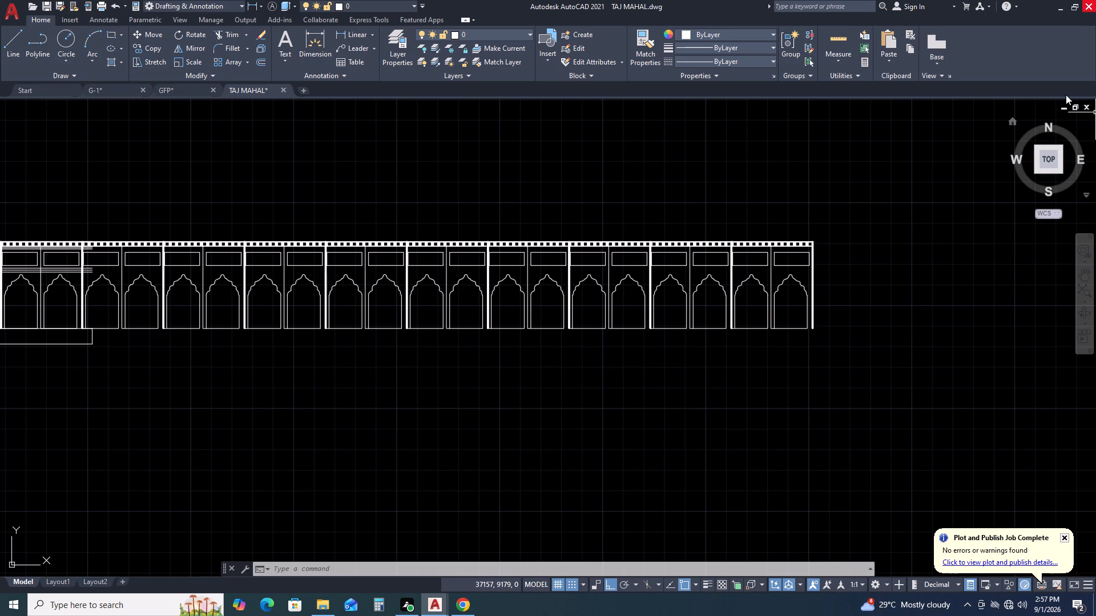
{"action": "middle_click_drag", "start_coordinate": [280, 360], "coordinate": [591, 274]}
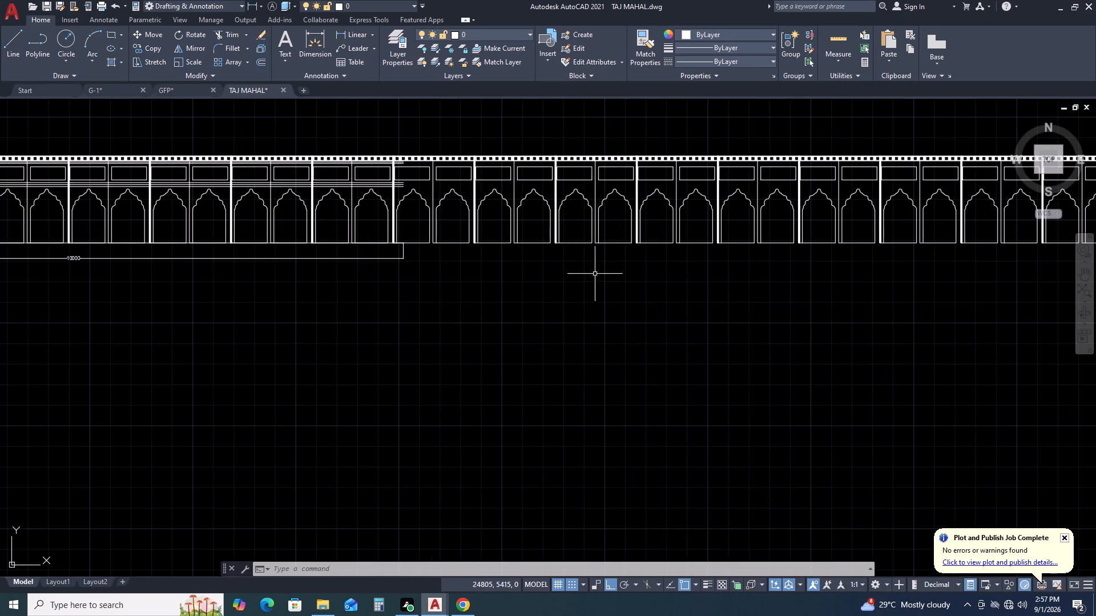
{"action": "middle_click_drag", "start_coordinate": [599, 206], "coordinate": [629, 311]}
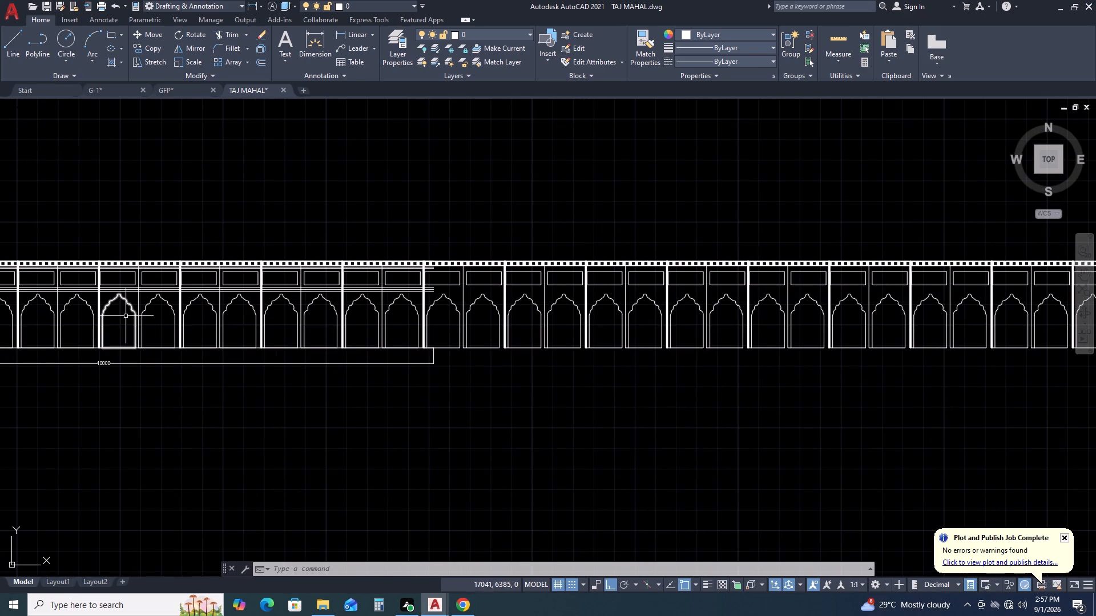
{"action": "middle_click_drag", "start_coordinate": [452, 332], "coordinate": [533, 302]}
{"action": "middle_click_drag", "start_coordinate": [184, 317], "coordinate": [277, 320]}
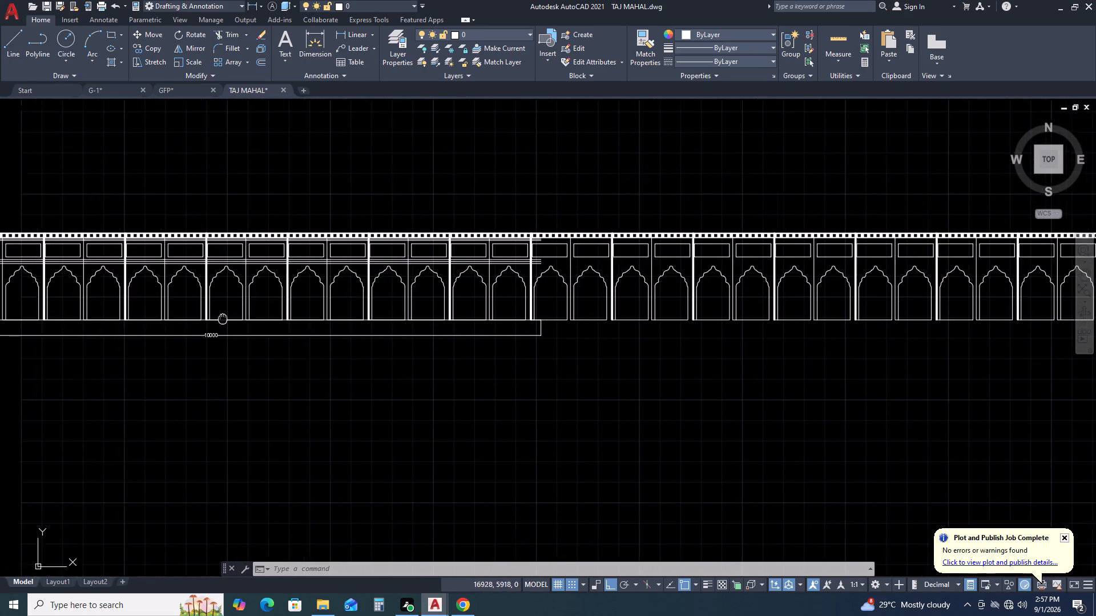
{"action": "middle_click_drag", "start_coordinate": [277, 320], "coordinate": [360, 310]}
{"action": "middle_click_drag", "start_coordinate": [635, 222], "coordinate": [625, 230]}
{"action": "middle_click_drag", "start_coordinate": [600, 248], "coordinate": [445, 314]}
Extend the two moulding lines above the panels and the three below them to the next thin vertical bay divider.
{"action": "type", "text": "EX"}
{"action": "key", "text": "space"}
{"action": "scroll", "coordinate": [521, 308], "scroll_direction": "up", "scroll_amount": 5}
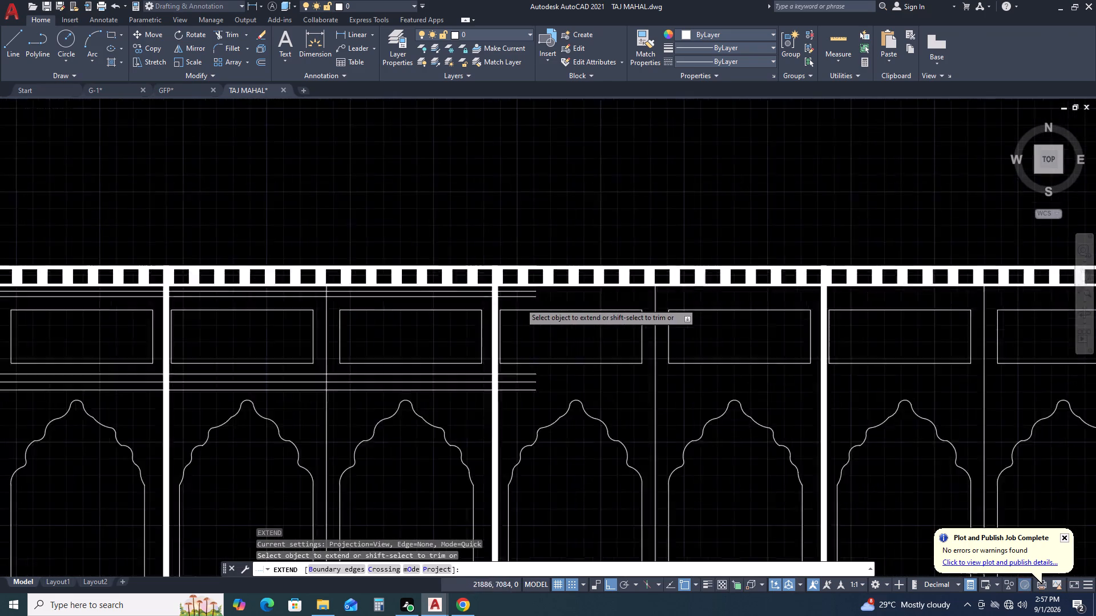
{"action": "left_click", "coordinate": [525, 270]}
{"action": "left_click", "coordinate": [499, 291]}
{"action": "left_click", "coordinate": [503, 297]}
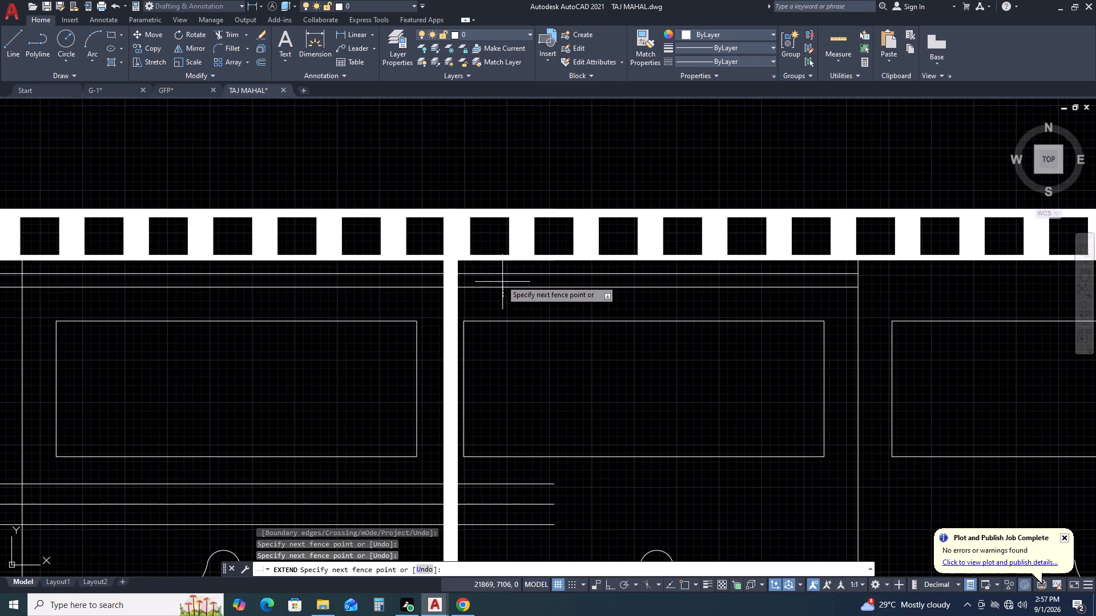
{"action": "left_click", "coordinate": [501, 265]}
{"action": "scroll", "coordinate": [501, 269], "scroll_direction": "down", "scroll_amount": 1}
{"action": "left_click", "coordinate": [477, 452]}
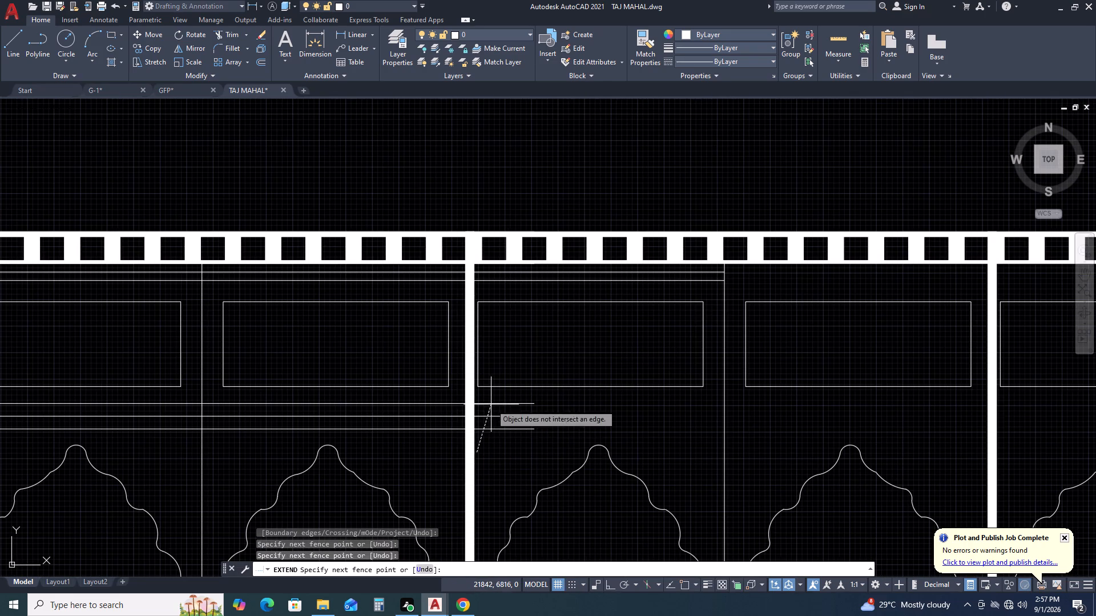
{"action": "left_click", "coordinate": [491, 396]}
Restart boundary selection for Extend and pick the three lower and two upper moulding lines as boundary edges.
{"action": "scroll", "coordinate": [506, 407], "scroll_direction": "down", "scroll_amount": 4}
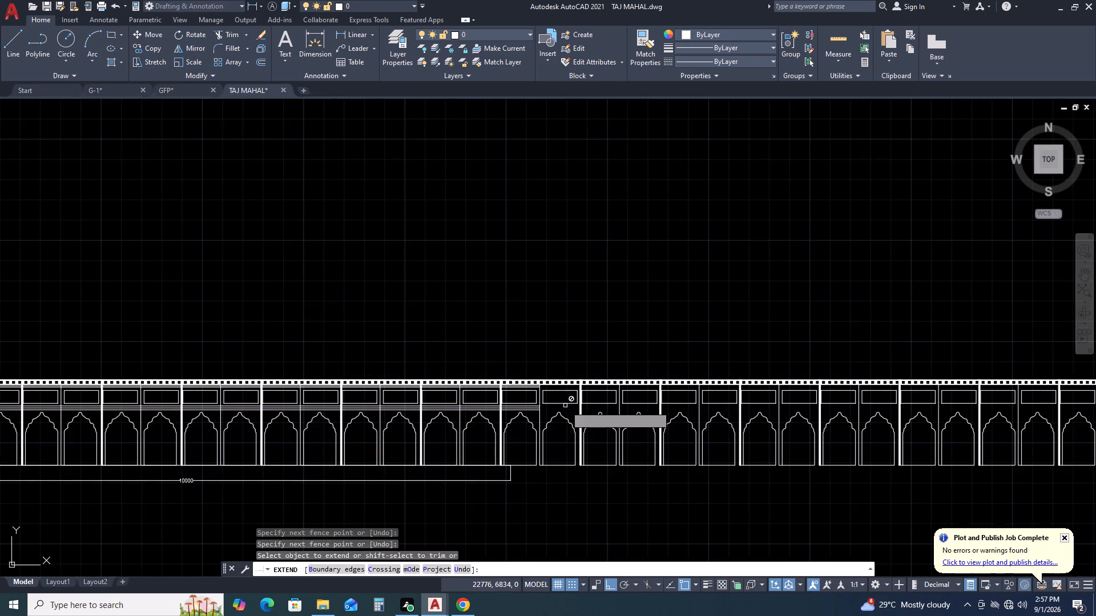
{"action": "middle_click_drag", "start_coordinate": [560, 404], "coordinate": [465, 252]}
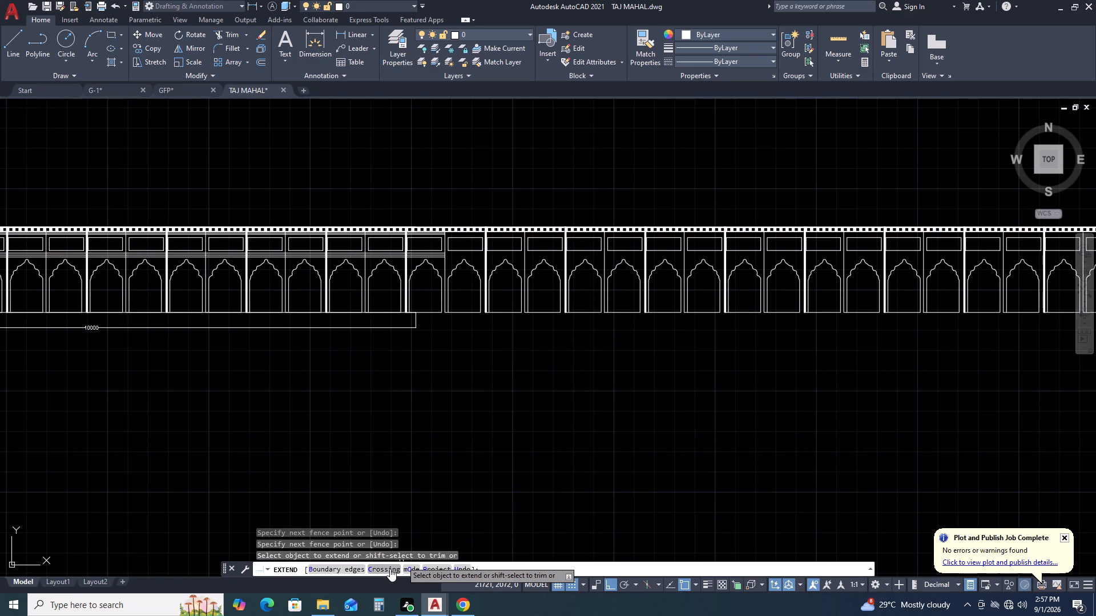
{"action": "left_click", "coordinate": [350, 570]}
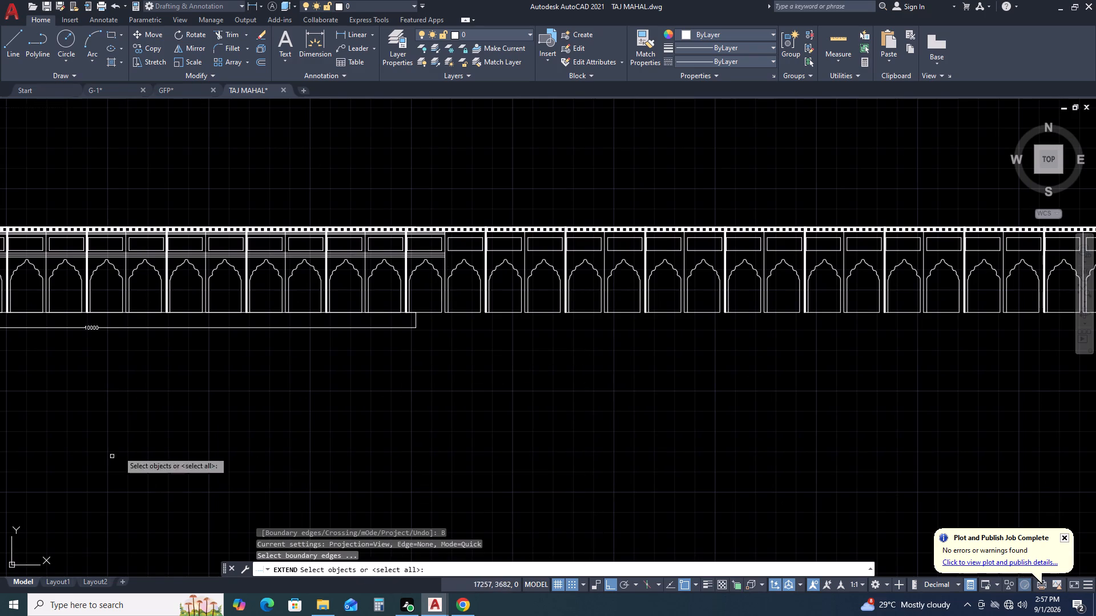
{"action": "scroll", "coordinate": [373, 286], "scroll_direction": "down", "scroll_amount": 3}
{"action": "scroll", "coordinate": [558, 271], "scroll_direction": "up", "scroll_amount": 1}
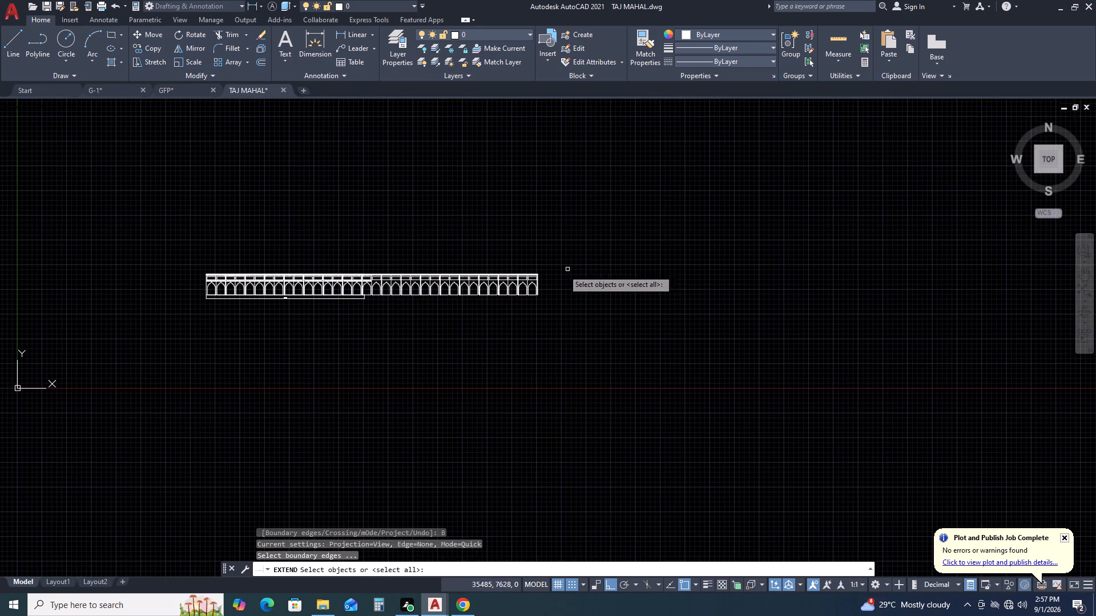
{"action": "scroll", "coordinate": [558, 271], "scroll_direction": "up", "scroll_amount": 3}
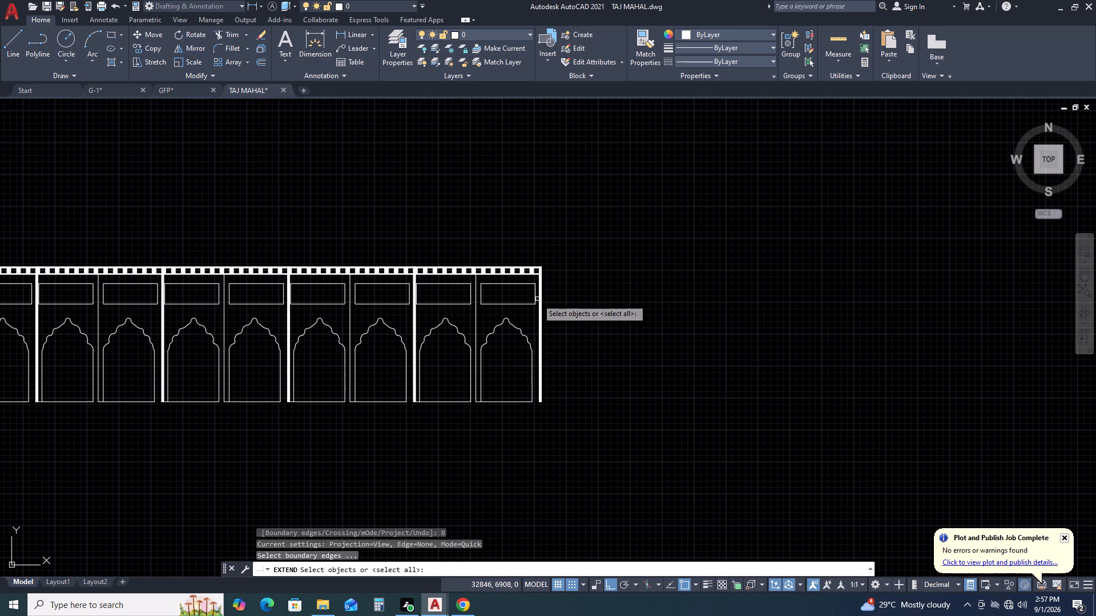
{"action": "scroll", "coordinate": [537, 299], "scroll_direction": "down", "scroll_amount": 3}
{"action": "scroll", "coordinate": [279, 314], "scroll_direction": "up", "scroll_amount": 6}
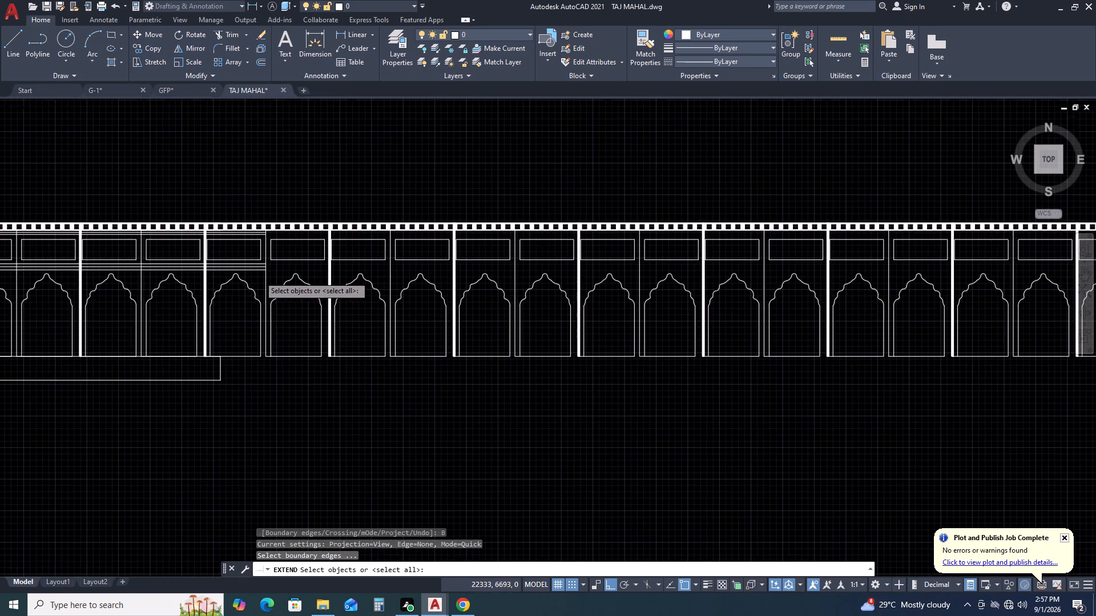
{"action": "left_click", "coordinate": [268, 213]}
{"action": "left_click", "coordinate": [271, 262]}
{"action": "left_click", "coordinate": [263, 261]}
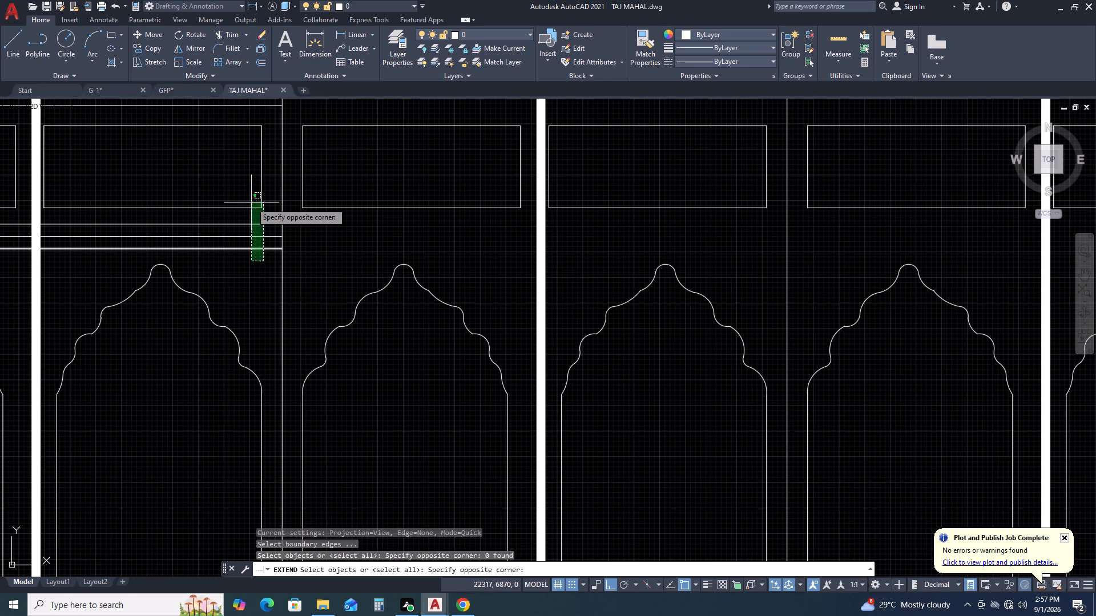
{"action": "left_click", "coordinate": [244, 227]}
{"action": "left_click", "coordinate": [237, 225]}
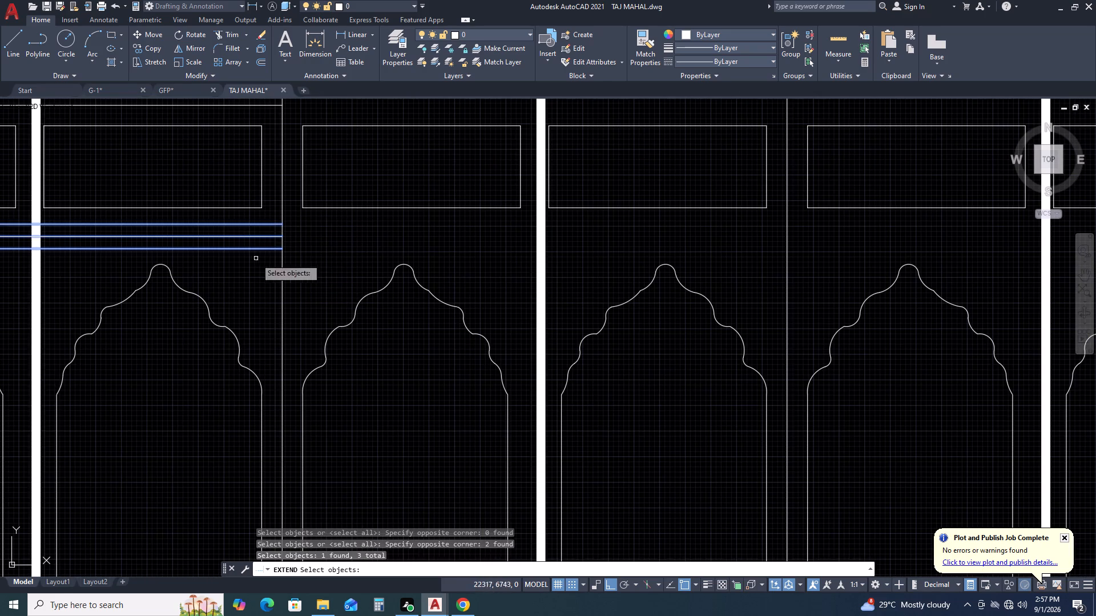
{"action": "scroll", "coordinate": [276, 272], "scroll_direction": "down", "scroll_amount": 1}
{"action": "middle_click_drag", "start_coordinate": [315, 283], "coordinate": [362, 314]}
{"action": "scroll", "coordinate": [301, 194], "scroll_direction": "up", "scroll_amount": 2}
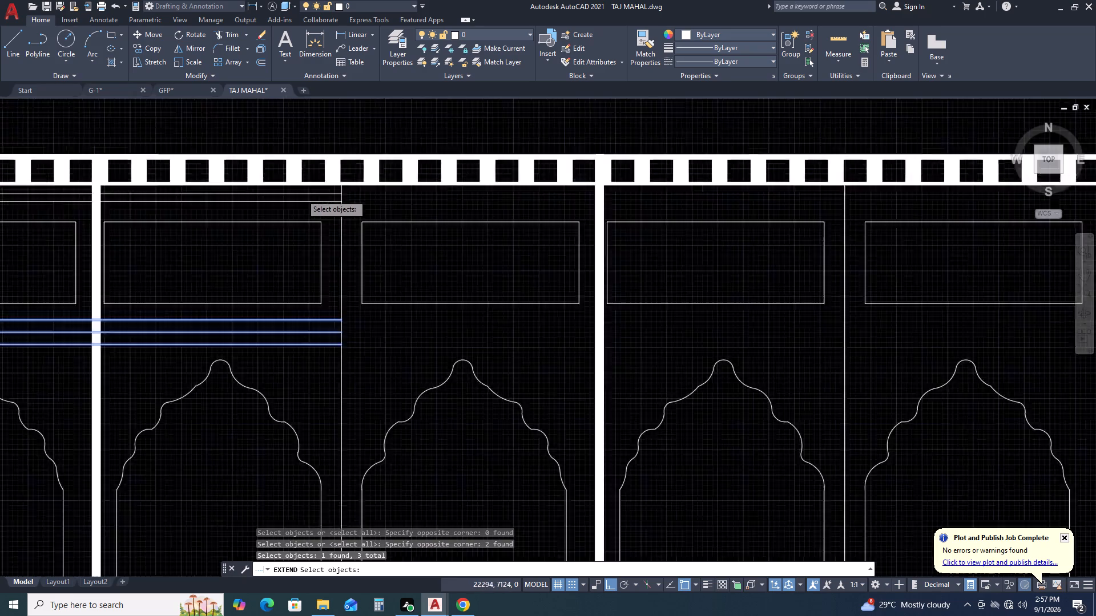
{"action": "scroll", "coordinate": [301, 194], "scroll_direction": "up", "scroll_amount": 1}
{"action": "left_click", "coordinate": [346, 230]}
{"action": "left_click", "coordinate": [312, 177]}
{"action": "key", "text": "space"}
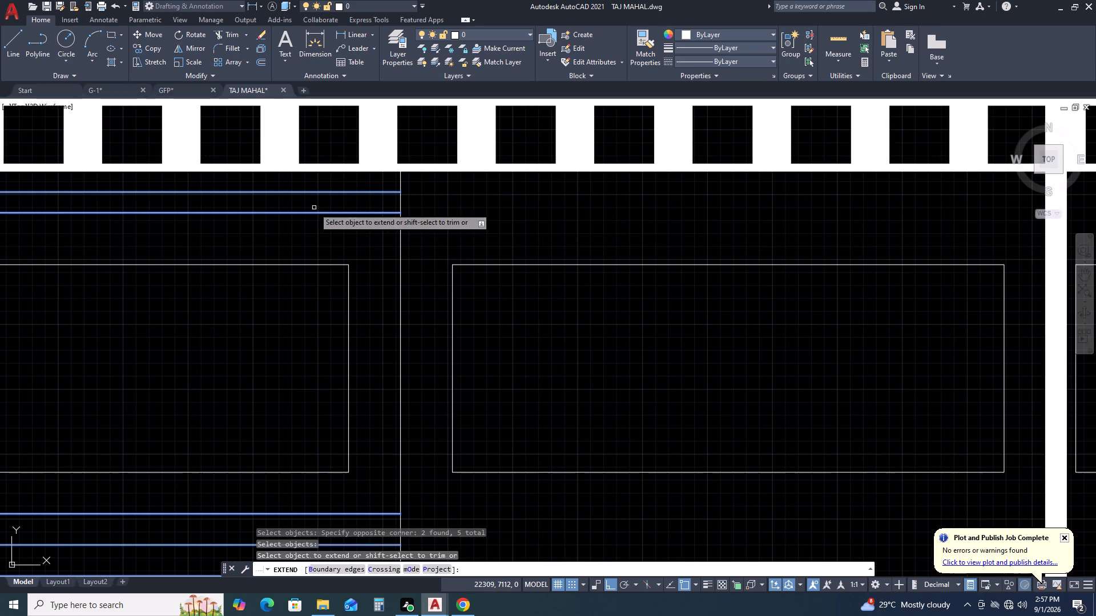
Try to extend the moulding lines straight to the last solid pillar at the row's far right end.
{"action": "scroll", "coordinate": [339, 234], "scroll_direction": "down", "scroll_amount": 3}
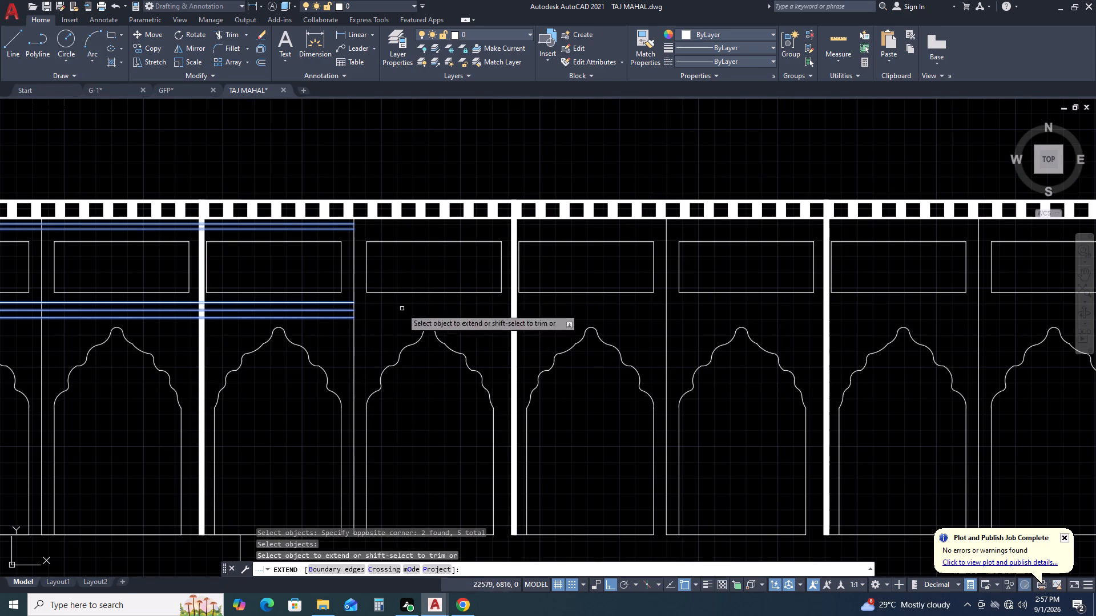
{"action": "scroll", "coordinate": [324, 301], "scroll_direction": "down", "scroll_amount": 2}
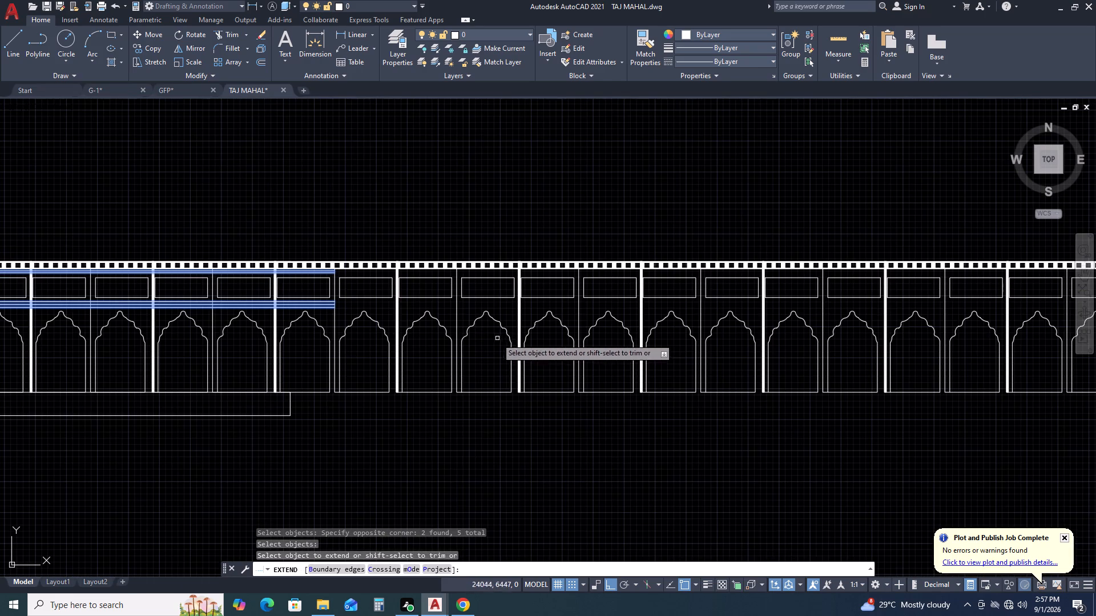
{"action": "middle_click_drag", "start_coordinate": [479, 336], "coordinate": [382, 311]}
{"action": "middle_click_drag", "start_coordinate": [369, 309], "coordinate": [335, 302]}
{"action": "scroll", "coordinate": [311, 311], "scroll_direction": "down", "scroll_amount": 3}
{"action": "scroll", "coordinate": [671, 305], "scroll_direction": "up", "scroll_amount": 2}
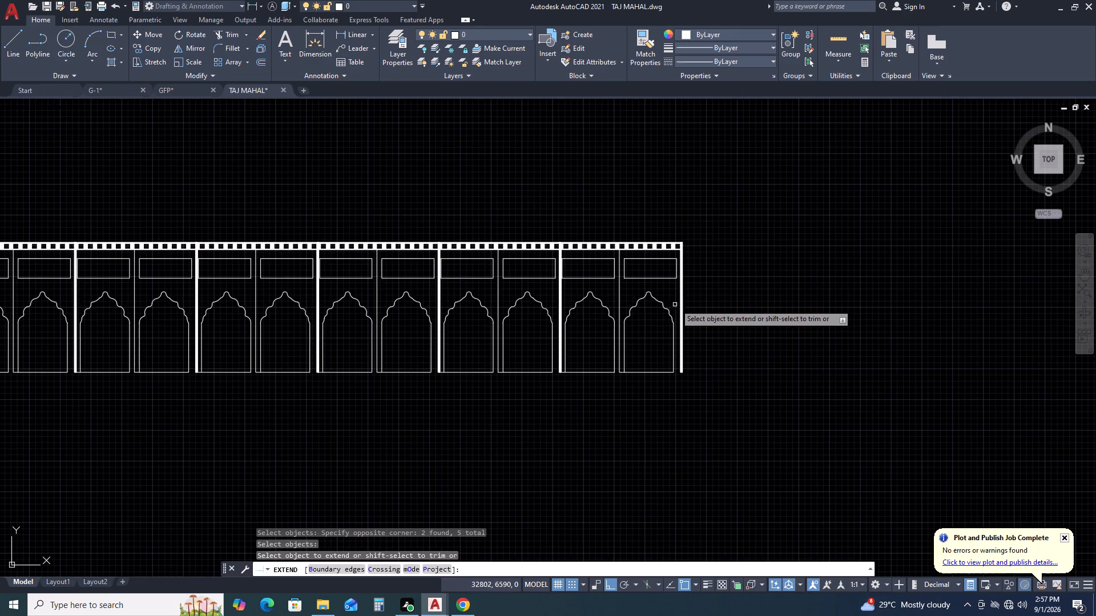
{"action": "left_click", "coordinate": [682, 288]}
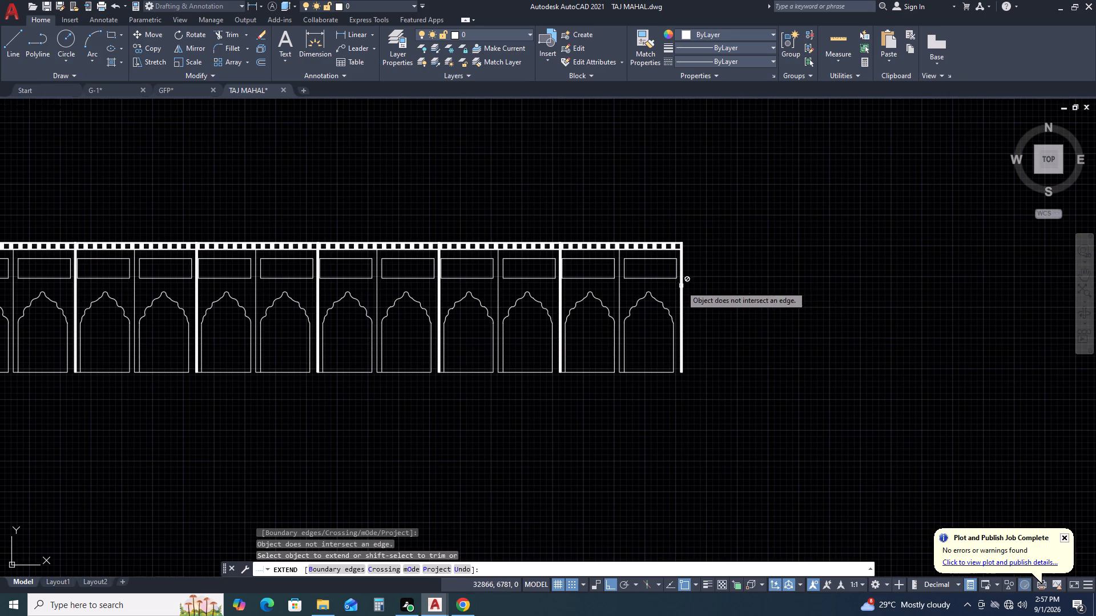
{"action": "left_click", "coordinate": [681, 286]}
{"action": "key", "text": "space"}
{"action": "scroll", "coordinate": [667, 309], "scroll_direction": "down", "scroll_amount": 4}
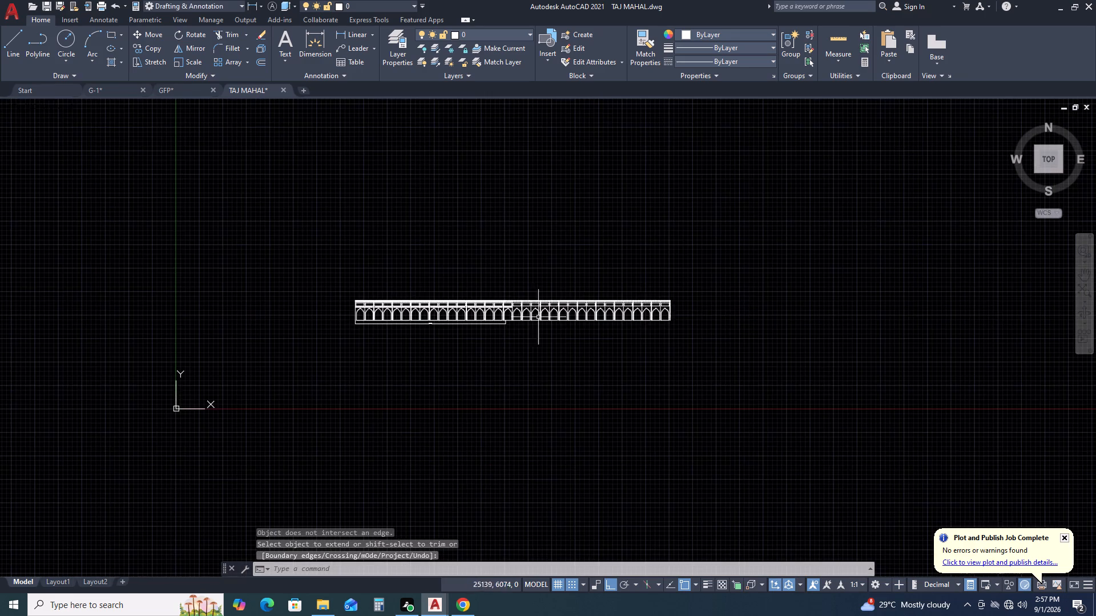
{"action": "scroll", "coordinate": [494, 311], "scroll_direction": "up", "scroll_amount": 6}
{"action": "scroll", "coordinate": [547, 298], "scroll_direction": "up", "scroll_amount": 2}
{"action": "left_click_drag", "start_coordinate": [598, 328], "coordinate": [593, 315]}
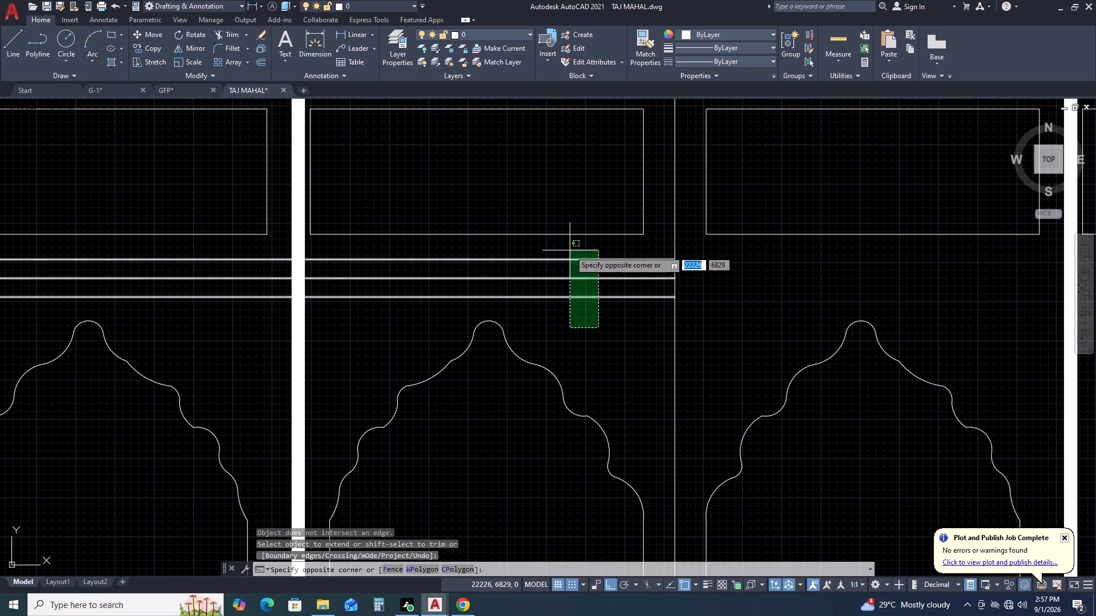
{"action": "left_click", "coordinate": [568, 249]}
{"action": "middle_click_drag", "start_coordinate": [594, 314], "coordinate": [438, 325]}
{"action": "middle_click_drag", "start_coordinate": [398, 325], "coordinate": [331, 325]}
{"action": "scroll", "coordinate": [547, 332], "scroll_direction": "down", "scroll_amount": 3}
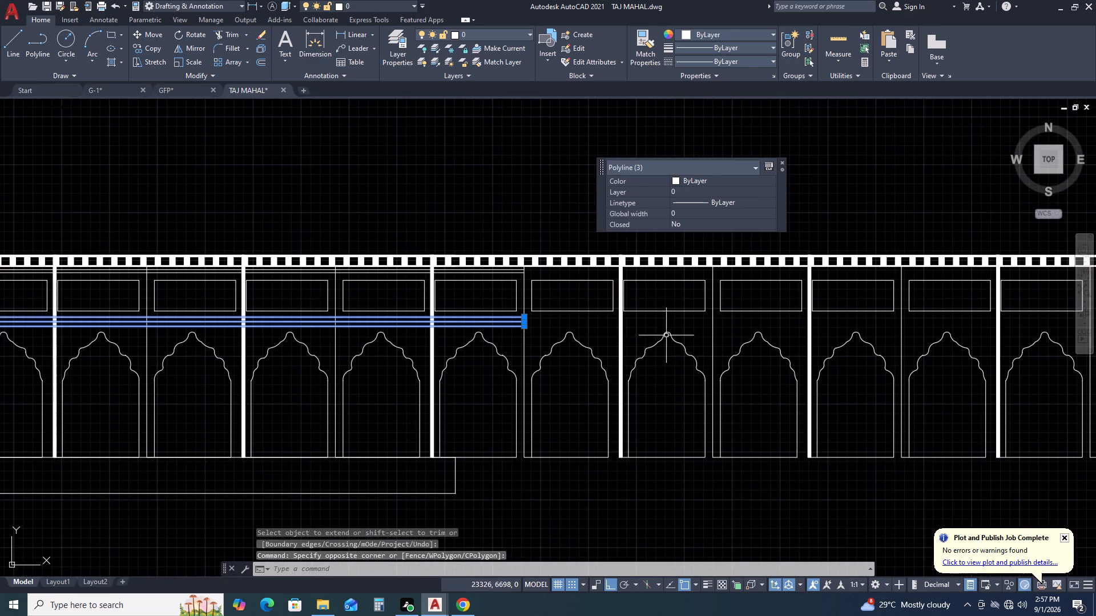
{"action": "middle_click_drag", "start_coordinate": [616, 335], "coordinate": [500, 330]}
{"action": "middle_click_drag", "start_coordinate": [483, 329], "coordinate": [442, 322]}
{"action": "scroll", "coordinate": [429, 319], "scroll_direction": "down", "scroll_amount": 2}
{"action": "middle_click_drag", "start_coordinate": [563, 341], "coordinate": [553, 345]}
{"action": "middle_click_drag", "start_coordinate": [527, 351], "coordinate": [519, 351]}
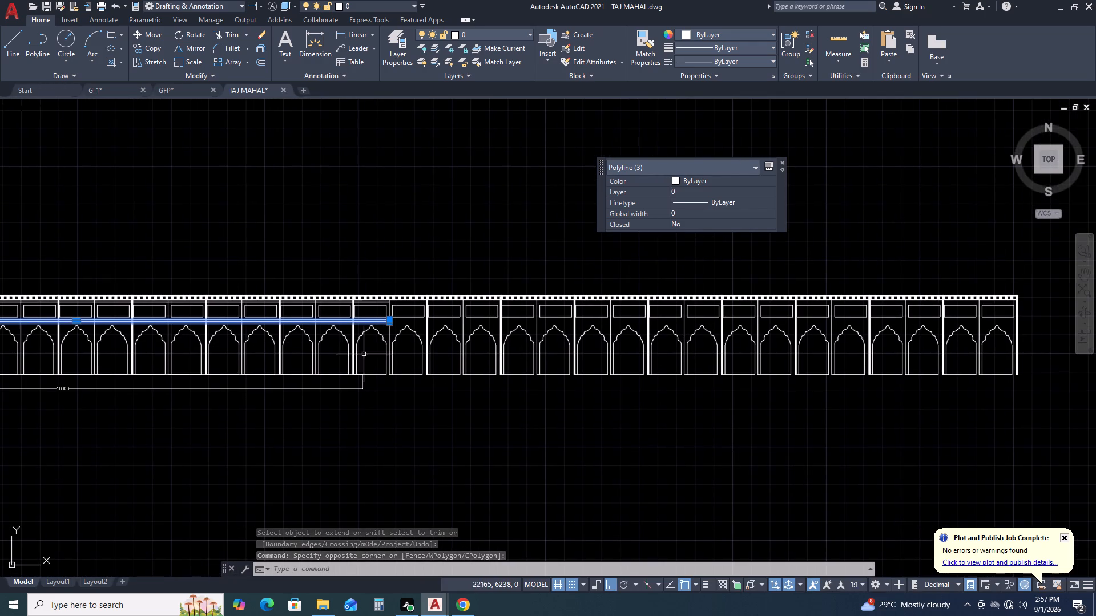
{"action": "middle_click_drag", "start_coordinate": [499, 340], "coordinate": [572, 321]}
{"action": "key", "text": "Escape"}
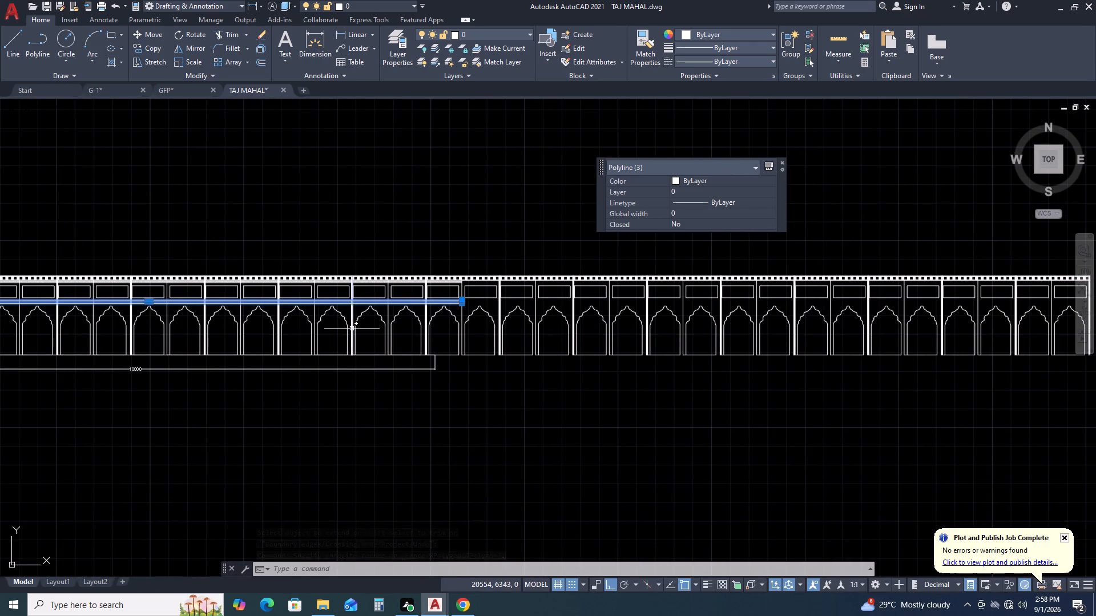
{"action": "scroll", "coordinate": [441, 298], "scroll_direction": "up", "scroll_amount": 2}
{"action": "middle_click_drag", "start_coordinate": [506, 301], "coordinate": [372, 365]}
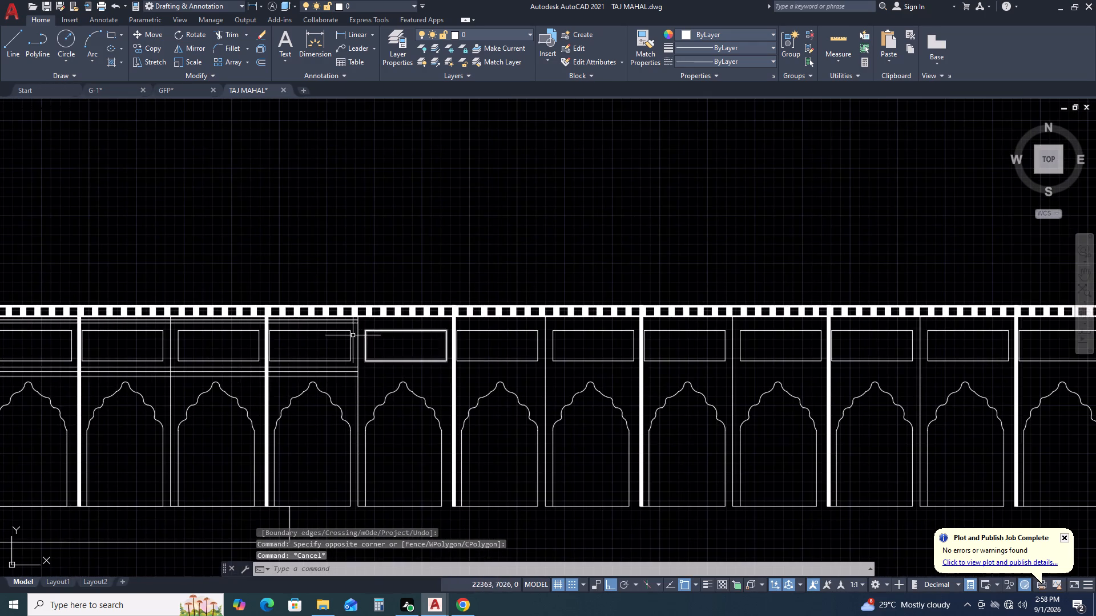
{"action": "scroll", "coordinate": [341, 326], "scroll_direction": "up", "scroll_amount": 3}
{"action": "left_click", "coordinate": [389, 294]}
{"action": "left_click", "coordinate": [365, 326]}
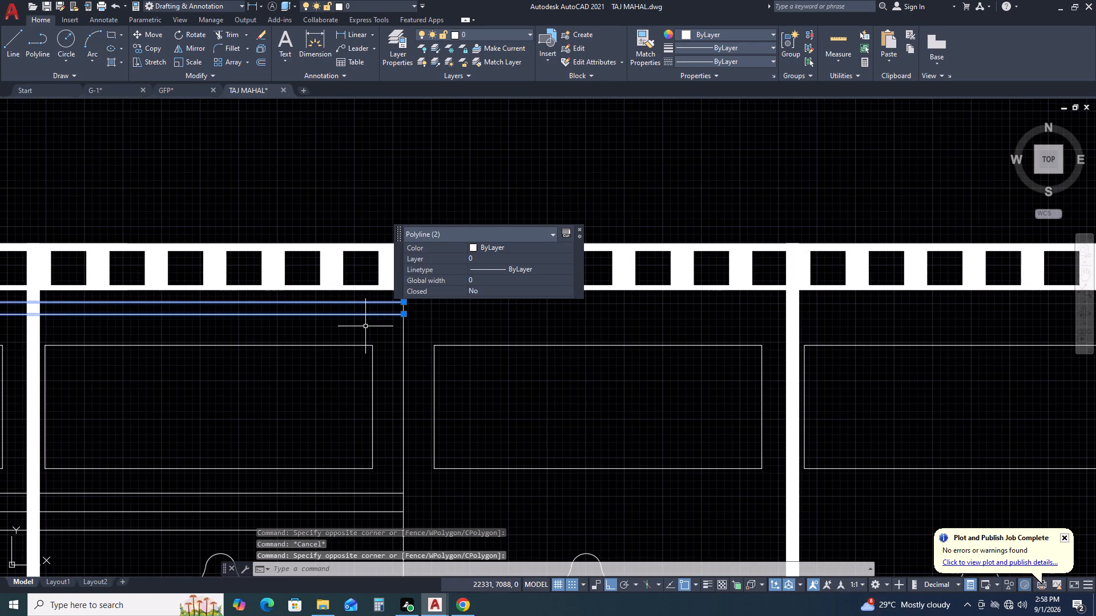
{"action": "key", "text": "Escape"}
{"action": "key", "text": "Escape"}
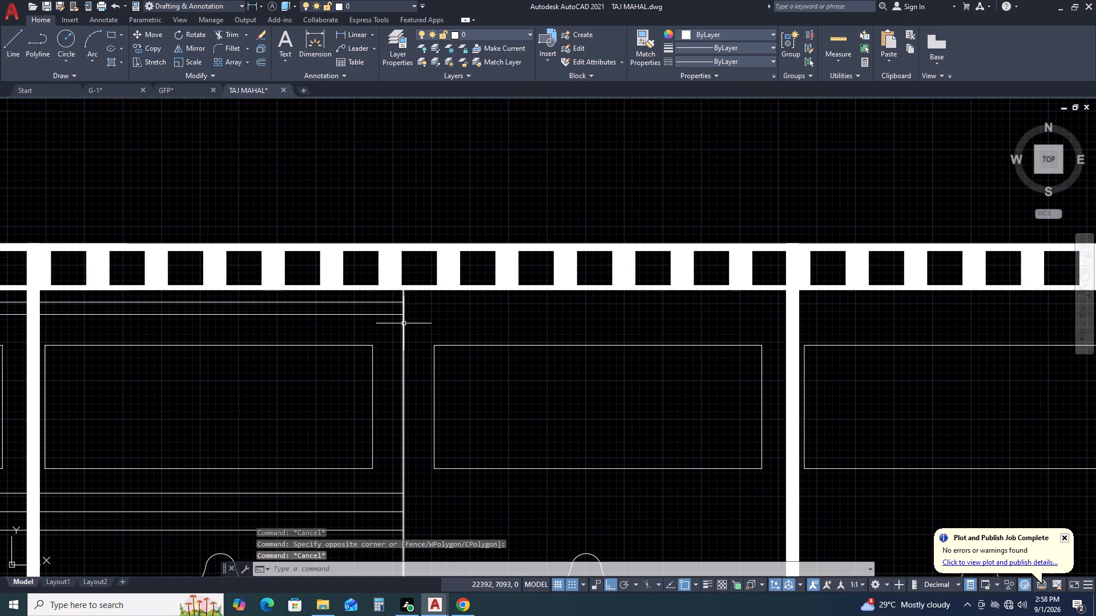
Extend the two moulding lines above the panels past the next solid pillar and thin divider to the second solid pillar.
{"action": "key", "text": "e"}
{"action": "key", "text": "x"}
{"action": "key", "text": "space"}
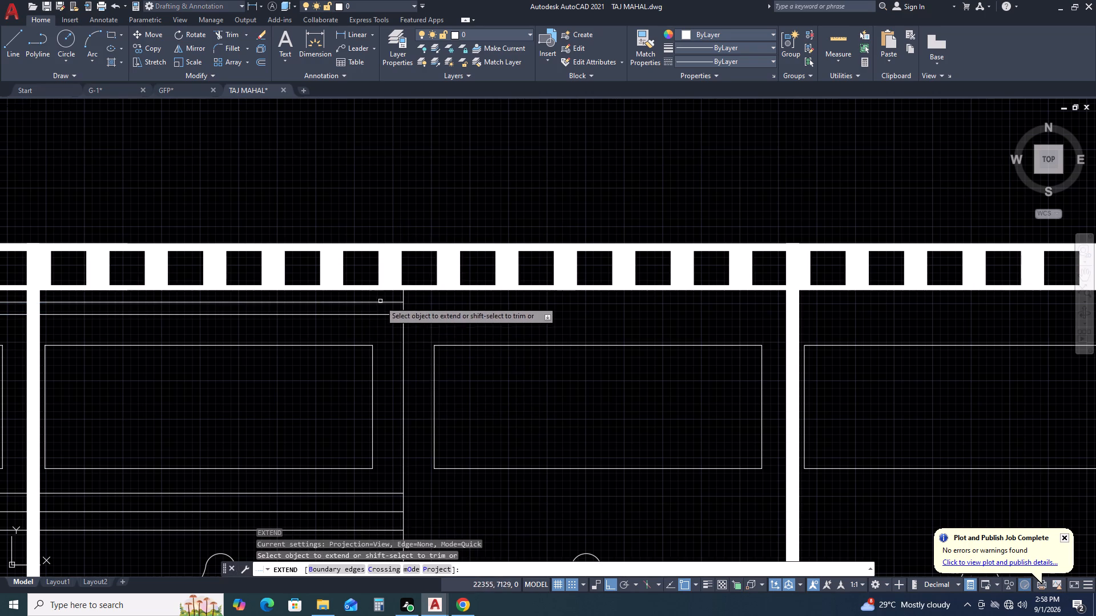
{"action": "scroll", "coordinate": [384, 298], "scroll_direction": "up", "scroll_amount": 1}
{"action": "left_click", "coordinate": [402, 291]}
{"action": "left_click", "coordinate": [383, 363]}
{"action": "scroll", "coordinate": [402, 306], "scroll_direction": "down", "scroll_amount": 3}
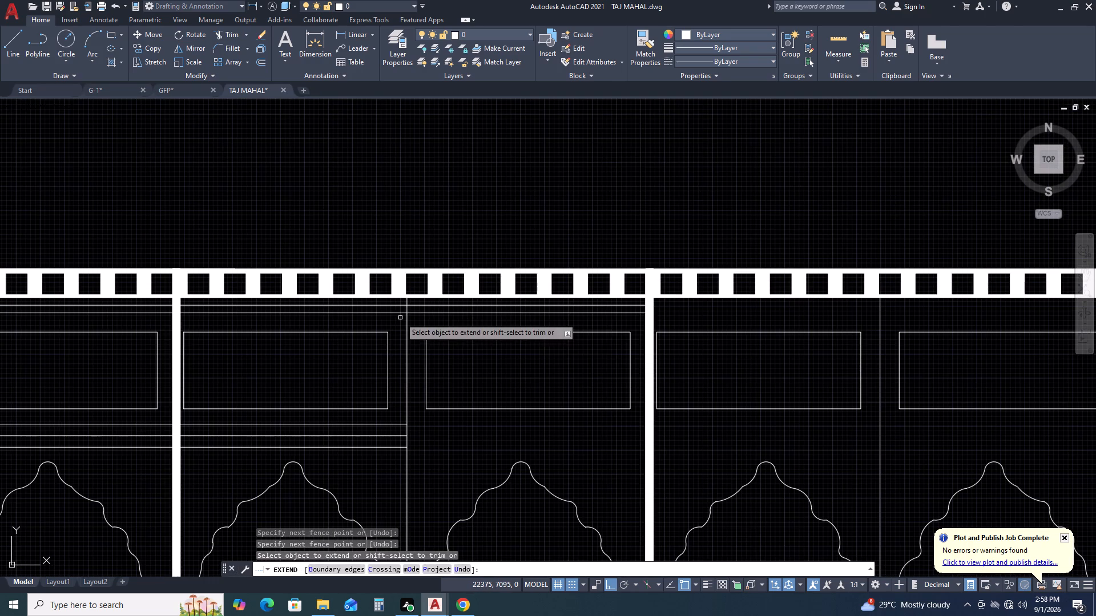
{"action": "left_click", "coordinate": [495, 300]}
{"action": "left_click", "coordinate": [476, 319]}
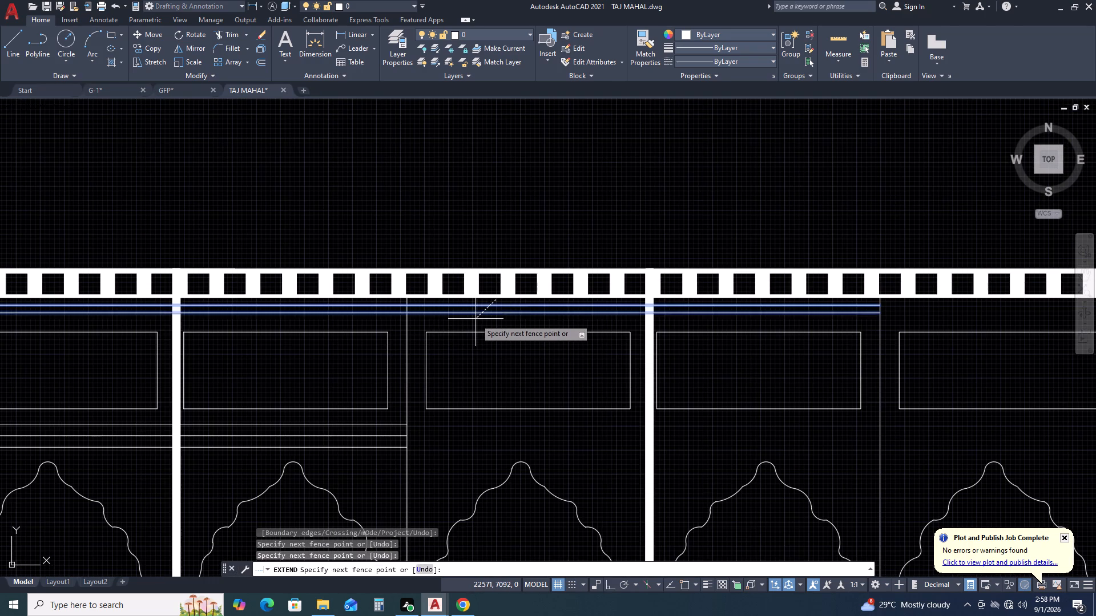
{"action": "middle_click_drag", "start_coordinate": [566, 309], "coordinate": [175, 321]}
{"action": "middle_click", "coordinate": [173, 321]}
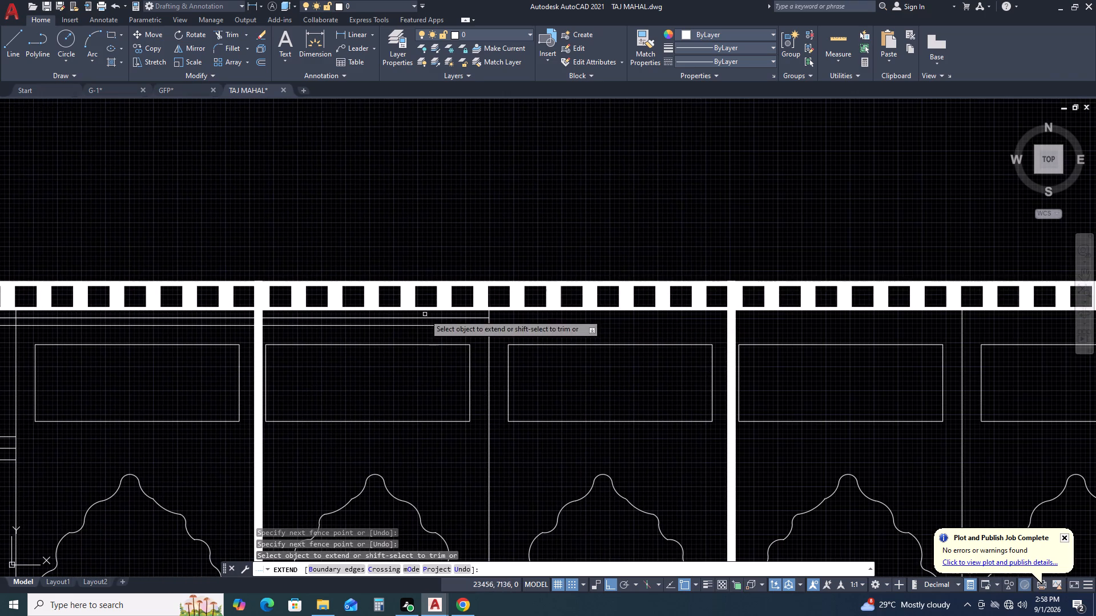
{"action": "left_click", "coordinate": [425, 314]}
{"action": "left_click", "coordinate": [396, 335]}
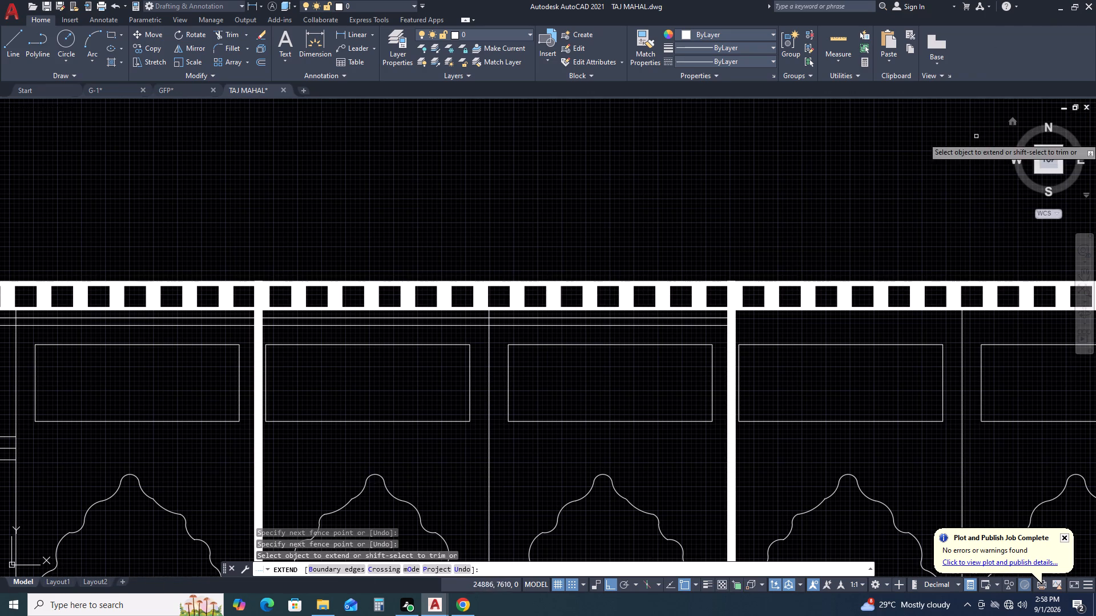
{"action": "left_click", "coordinate": [802, 400]}
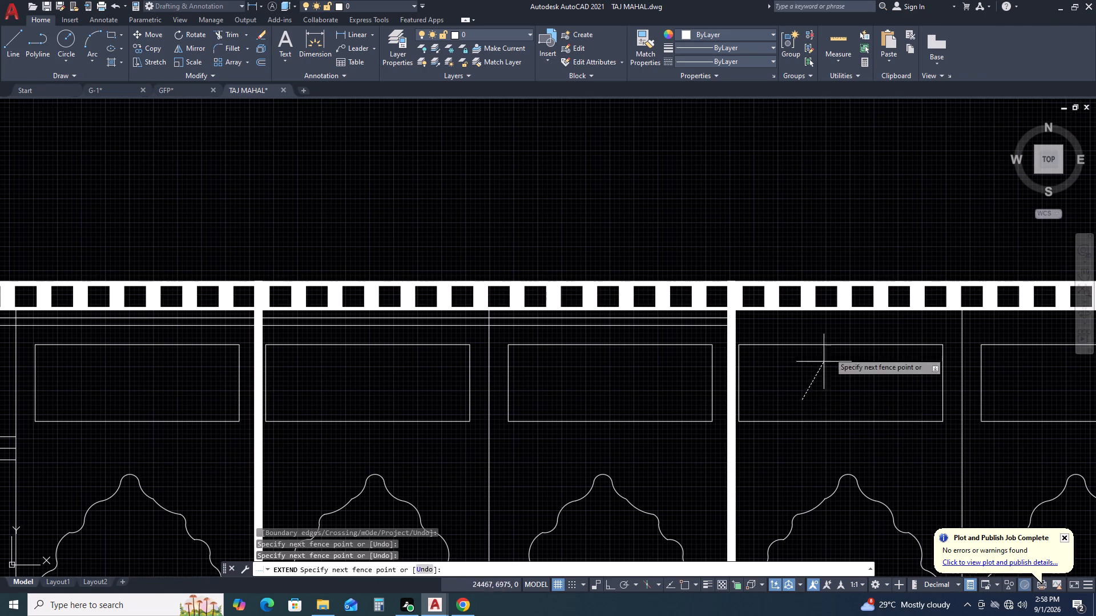
{"action": "key", "text": "Escape"}
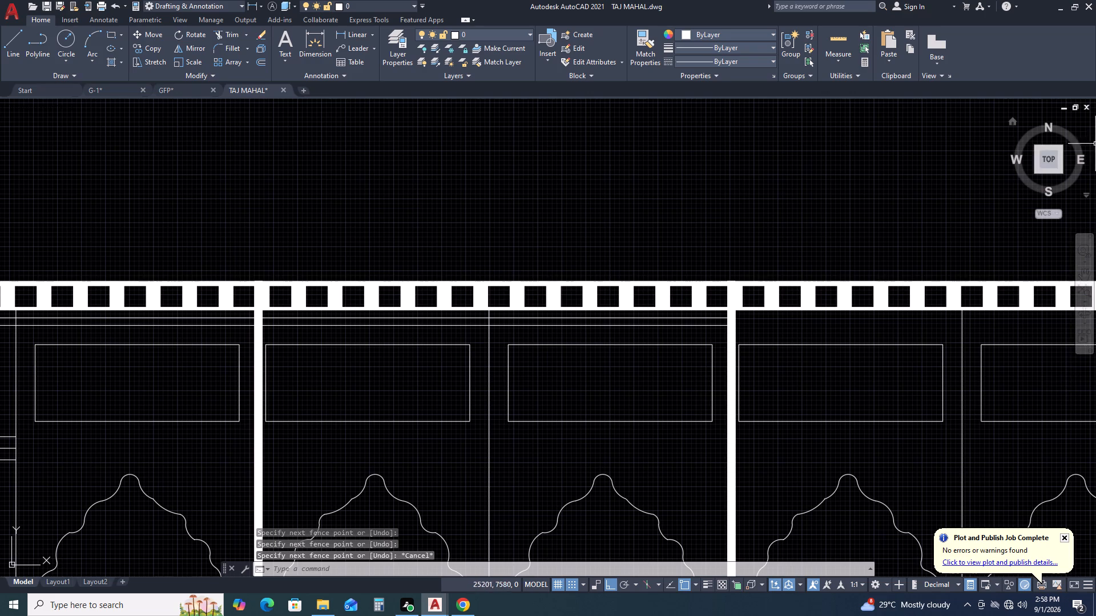
Extend the same two upper moulding lines across that pillar and the following two arch bays to the next solid pillar.
{"action": "type", "text": "EX"}
{"action": "key", "text": "space"}
{"action": "scroll", "coordinate": [704, 304], "scroll_direction": "up", "scroll_amount": 2}
{"action": "left_click", "coordinate": [740, 333]}
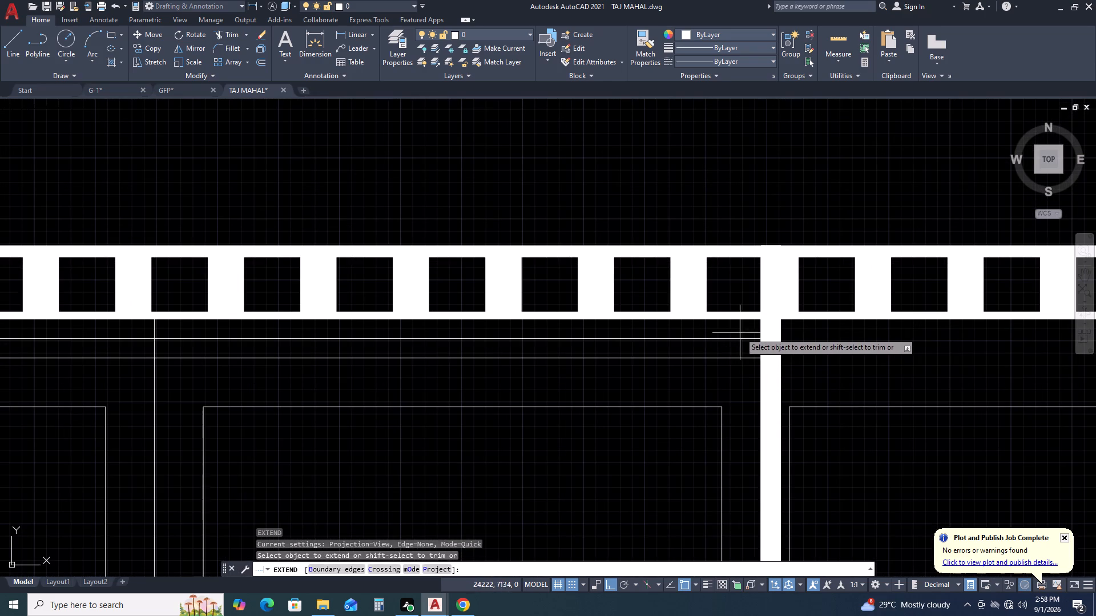
{"action": "left_click", "coordinate": [718, 372]}
{"action": "scroll", "coordinate": [742, 335], "scroll_direction": "down", "scroll_amount": 3}
{"action": "middle_click_drag", "start_coordinate": [746, 338], "coordinate": [643, 338]}
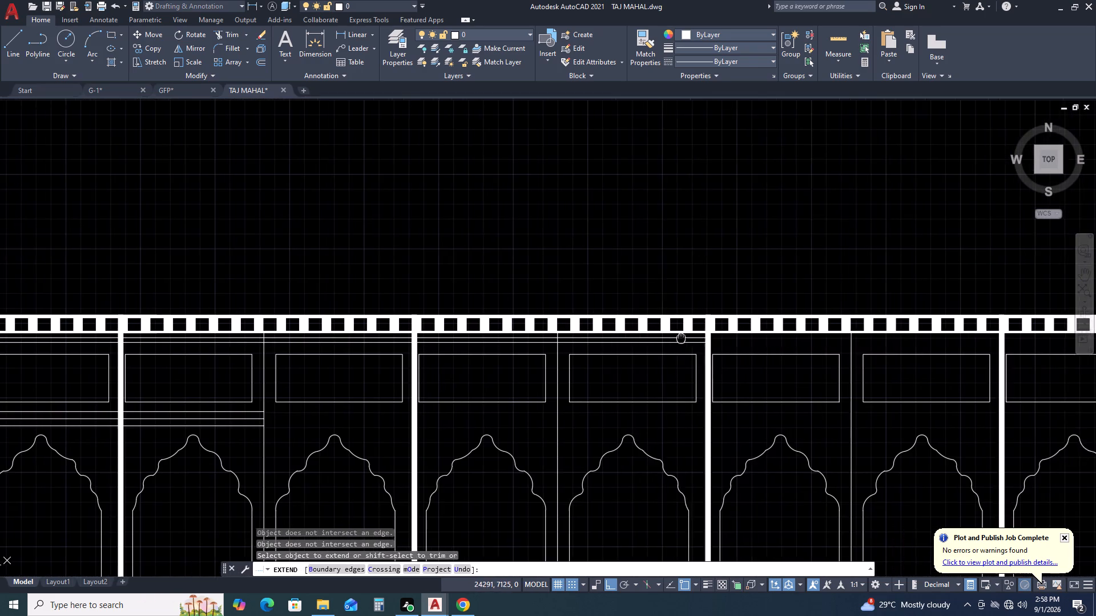
{"action": "middle_click_drag", "start_coordinate": [643, 338], "coordinate": [534, 324]}
{"action": "left_click", "coordinate": [526, 330]}
{"action": "left_click", "coordinate": [526, 321]}
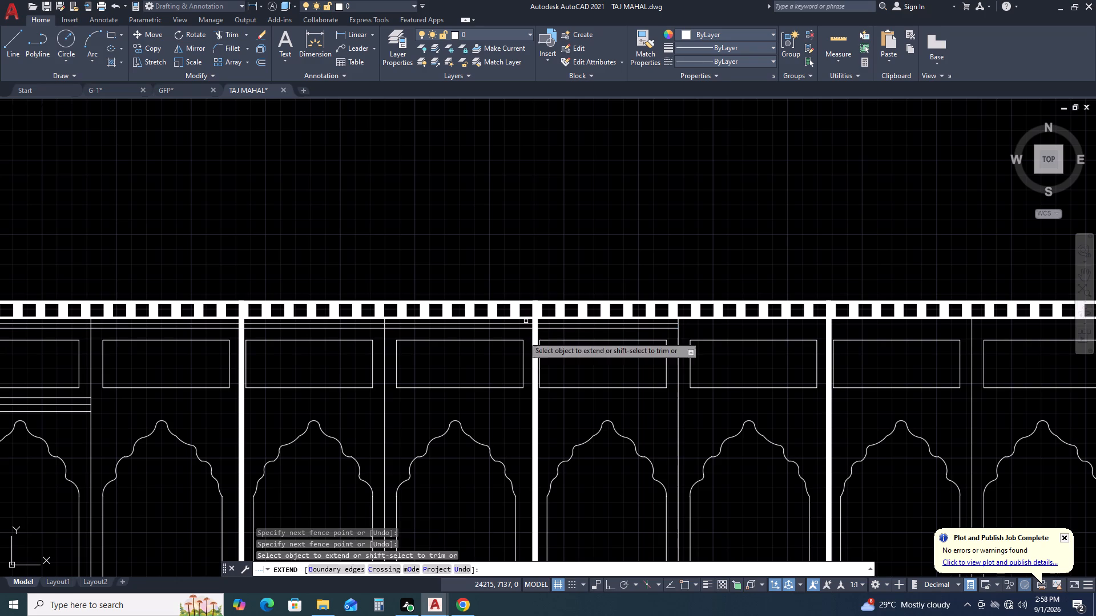
{"action": "left_click", "coordinate": [663, 331]}
{"action": "left_click", "coordinate": [666, 319]}
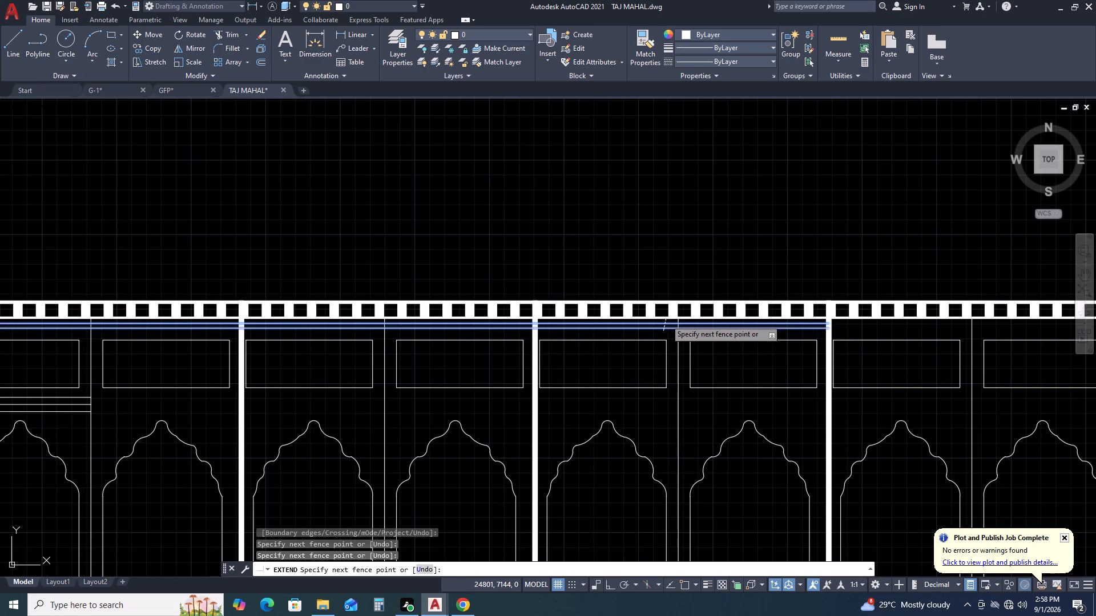
Extend the two moulding lines above the panels across the next solid pillar and two arch bays to the sixth-from-last solid pillar.
{"action": "middle_click_drag", "start_coordinate": [807, 335], "coordinate": [473, 307]}
{"action": "scroll", "coordinate": [470, 300], "scroll_direction": "up", "scroll_amount": 2}
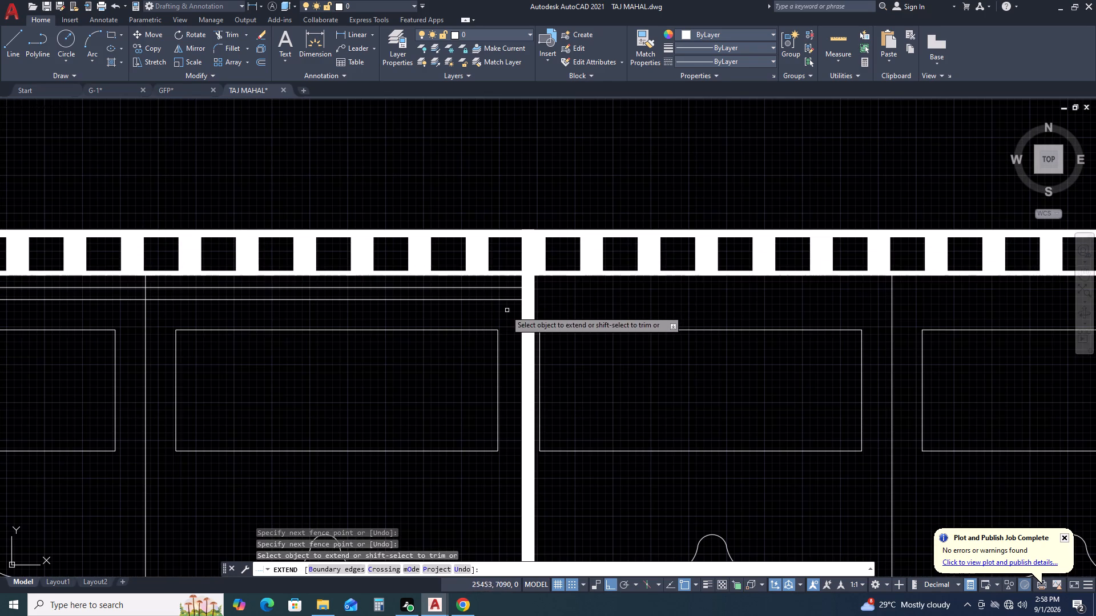
{"action": "left_click", "coordinate": [506, 310]}
{"action": "left_click", "coordinate": [509, 280]}
{"action": "middle_click_drag", "start_coordinate": [606, 360], "coordinate": [490, 374]}
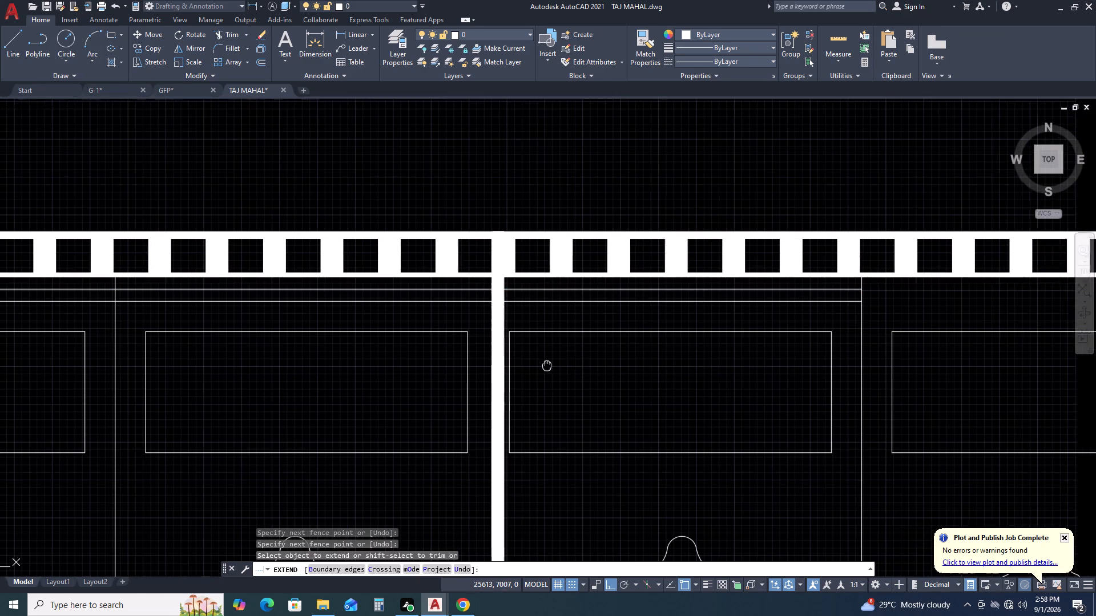
{"action": "middle_click_drag", "start_coordinate": [490, 374], "coordinate": [405, 390]}
{"action": "scroll", "coordinate": [618, 329], "scroll_direction": "up", "scroll_amount": 1}
{"action": "left_click_drag", "start_coordinate": [691, 344], "coordinate": [692, 339]}
{"action": "left_click", "coordinate": [681, 297]}
{"action": "scroll", "coordinate": [618, 334], "scroll_direction": "down", "scroll_amount": 3}
{"action": "left_click", "coordinate": [634, 339]}
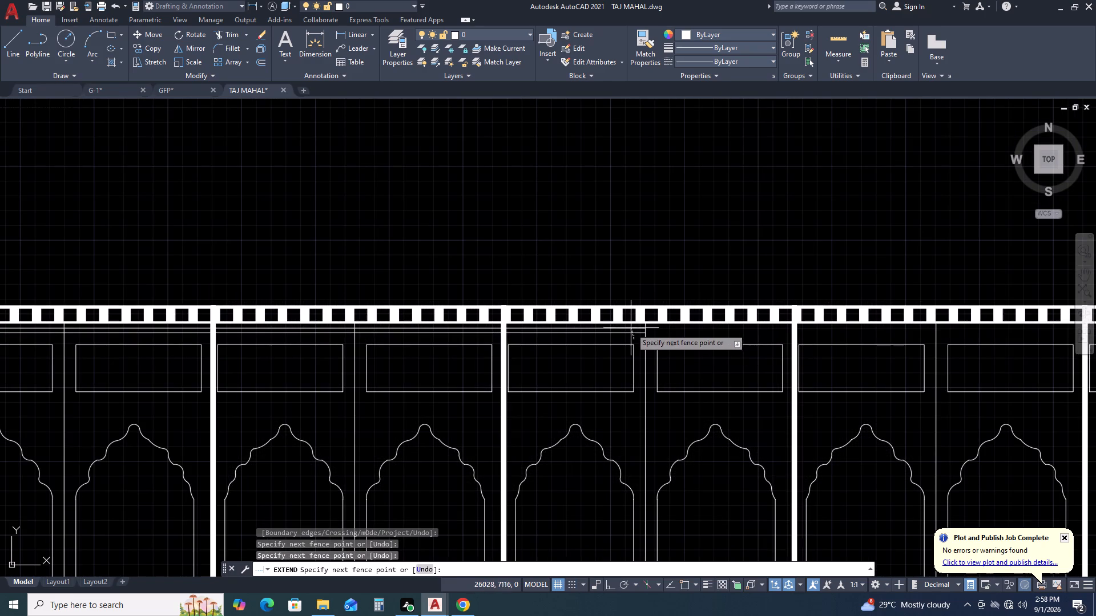
{"action": "left_click", "coordinate": [631, 323]}
Extend both upper moulding lines past that pillar and the following thin divider to the fifth-from-last solid pillar.
{"action": "middle_click_drag", "start_coordinate": [729, 345], "coordinate": [697, 352]}
{"action": "middle_click_drag", "start_coordinate": [658, 358], "coordinate": [412, 370]}
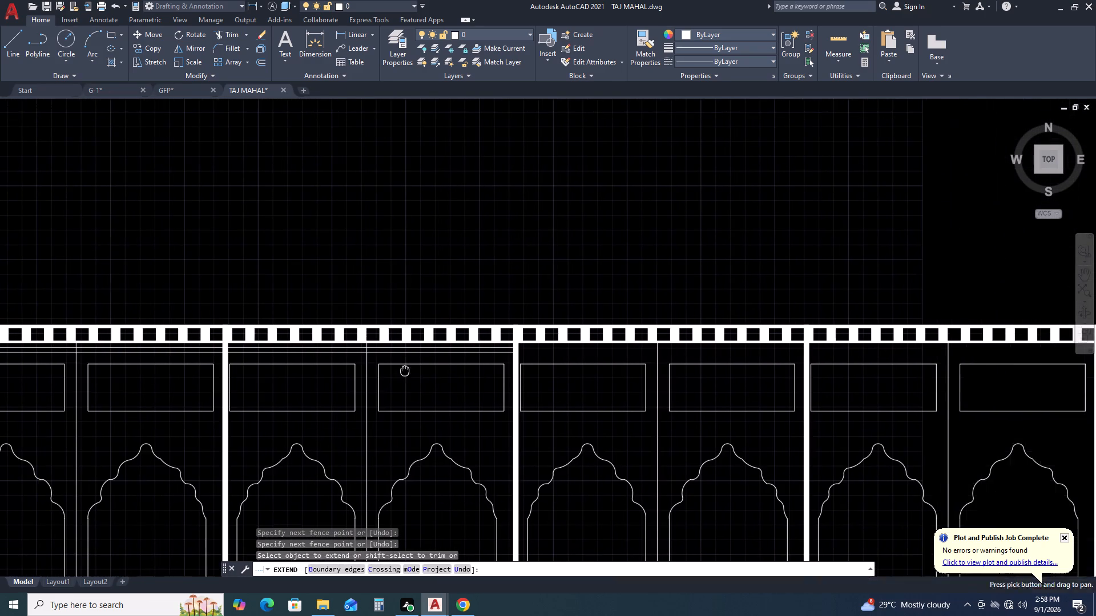
{"action": "scroll", "coordinate": [501, 352], "scroll_direction": "up", "scroll_amount": 2}
{"action": "double_click", "coordinate": [505, 363]}
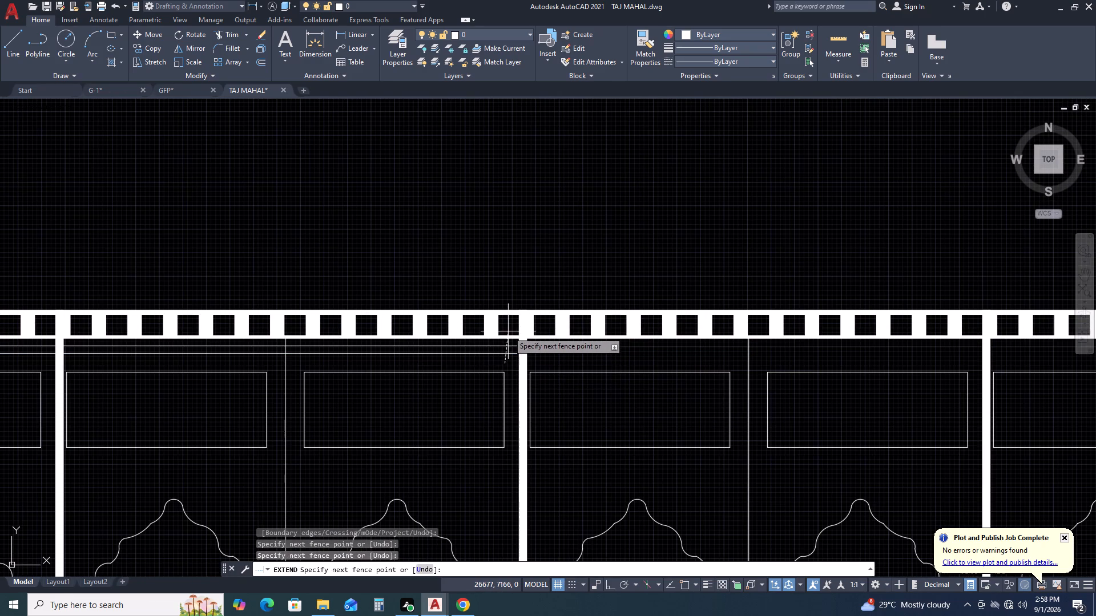
{"action": "left_click", "coordinate": [509, 337]}
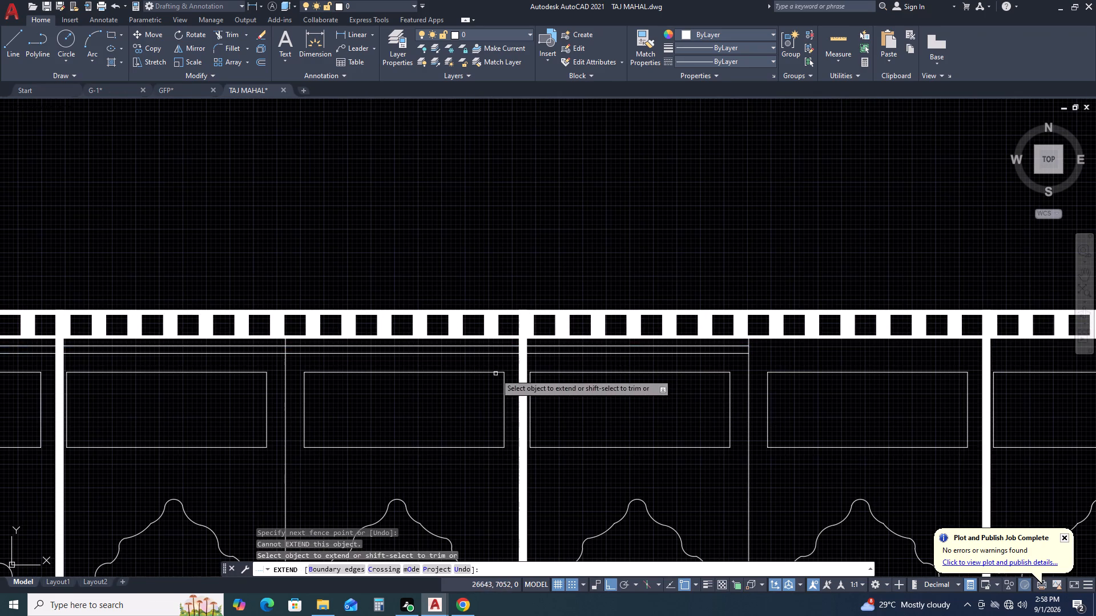
{"action": "middle_click_drag", "start_coordinate": [678, 367], "coordinate": [340, 374]}
{"action": "scroll", "coordinate": [403, 364], "scroll_direction": "up", "scroll_amount": 3}
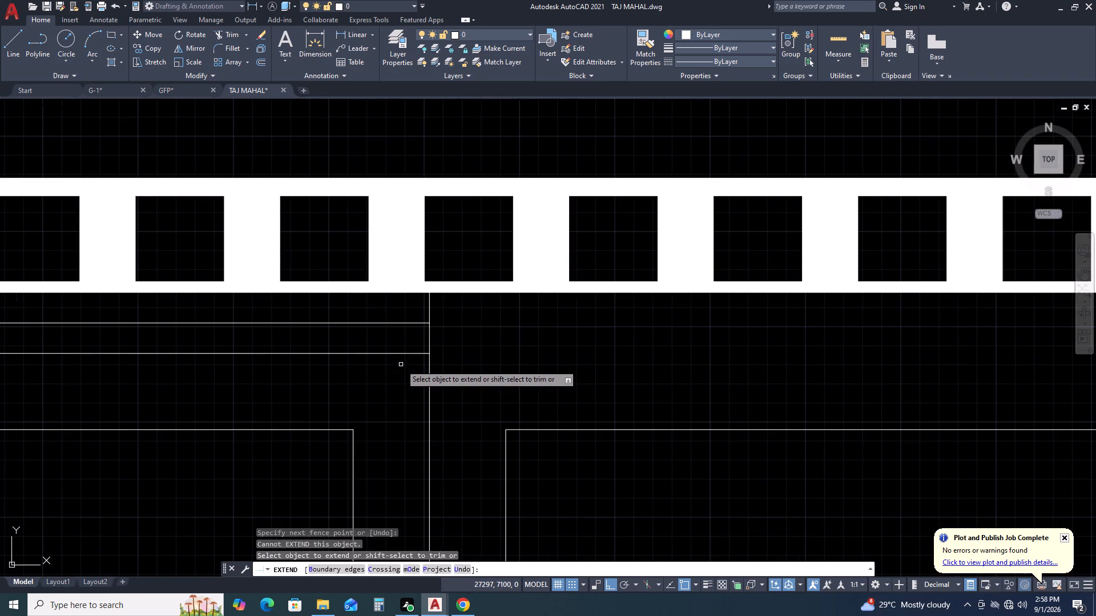
{"action": "left_click", "coordinate": [401, 366]}
{"action": "left_click", "coordinate": [389, 317]}
{"action": "scroll", "coordinate": [391, 317], "scroll_direction": "down", "scroll_amount": 3}
{"action": "left_click", "coordinate": [390, 332]}
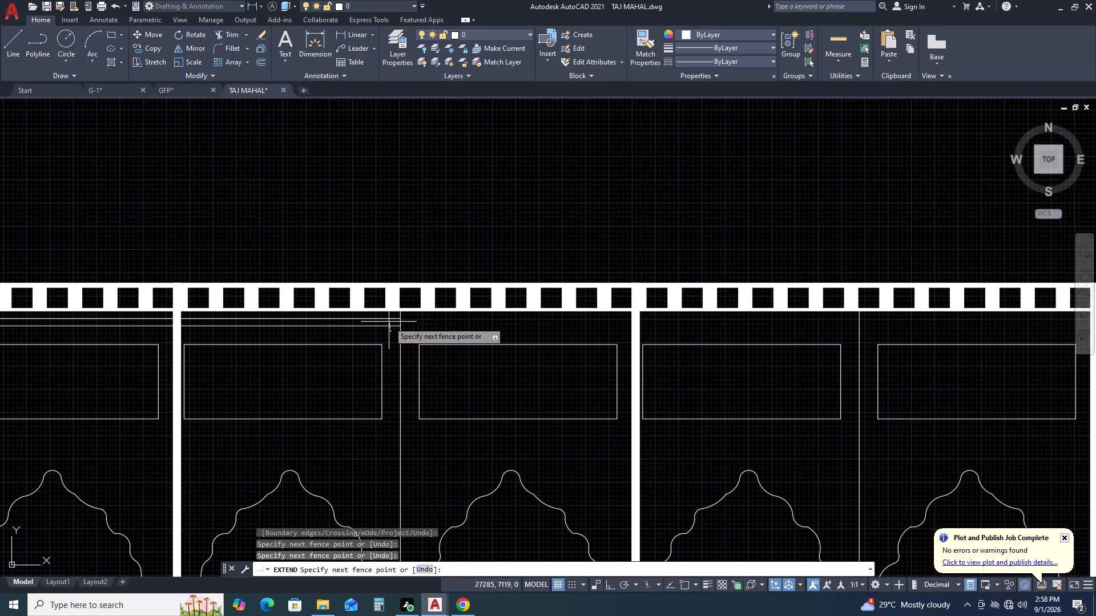
{"action": "left_click", "coordinate": [389, 317]}
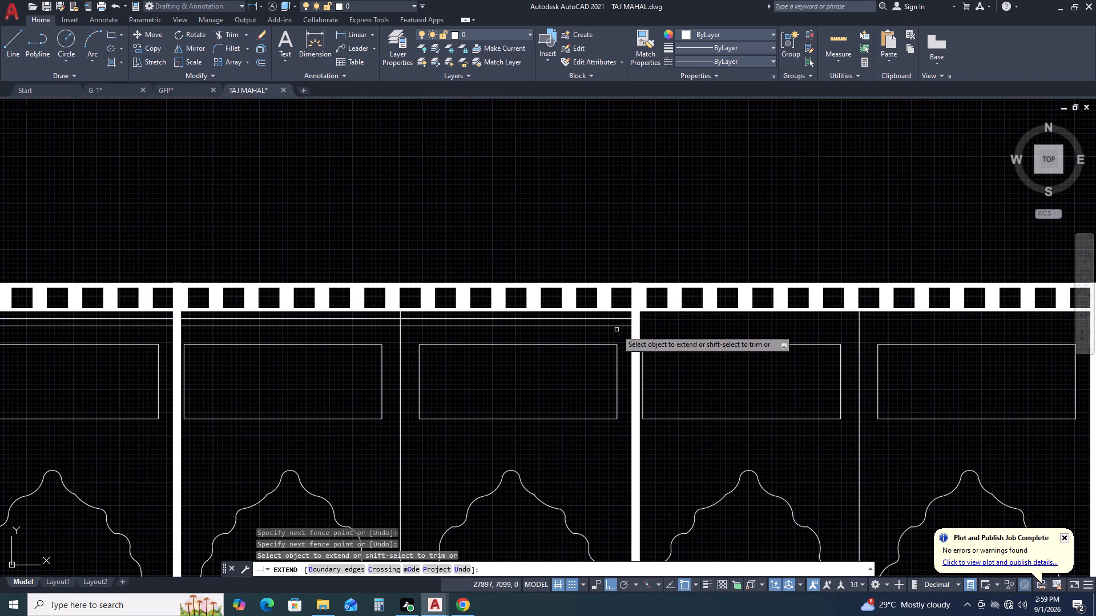
Continue extending the two upper moulding lines over the next pair of arch bays to the fourth-from-last solid pillar.
{"action": "left_click", "coordinate": [615, 333]}
{"action": "left_click", "coordinate": [623, 315]}
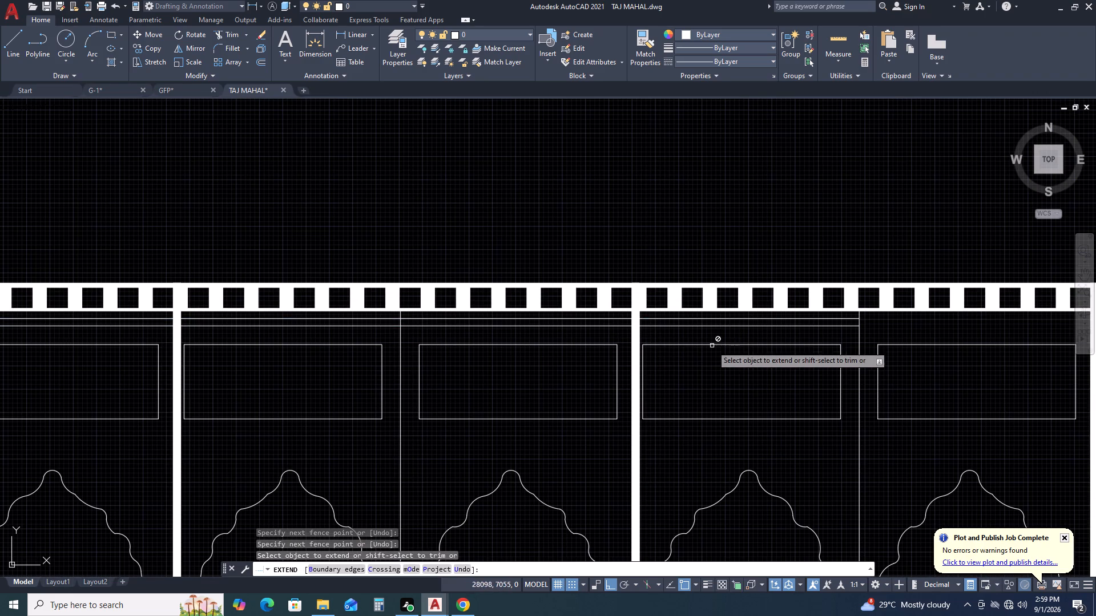
{"action": "middle_click_drag", "start_coordinate": [501, 374], "coordinate": [257, 399]}
{"action": "scroll", "coordinate": [618, 347], "scroll_direction": "up", "scroll_amount": 2}
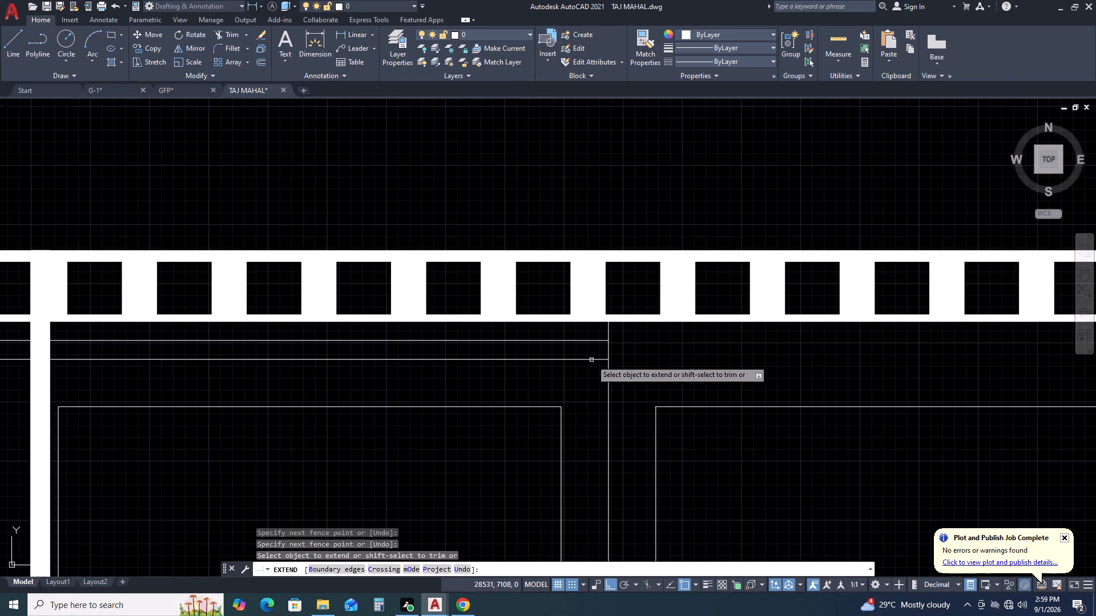
{"action": "left_click", "coordinate": [584, 377]}
{"action": "left_click", "coordinate": [573, 325]}
{"action": "scroll", "coordinate": [556, 358], "scroll_direction": "down", "scroll_amount": 2}
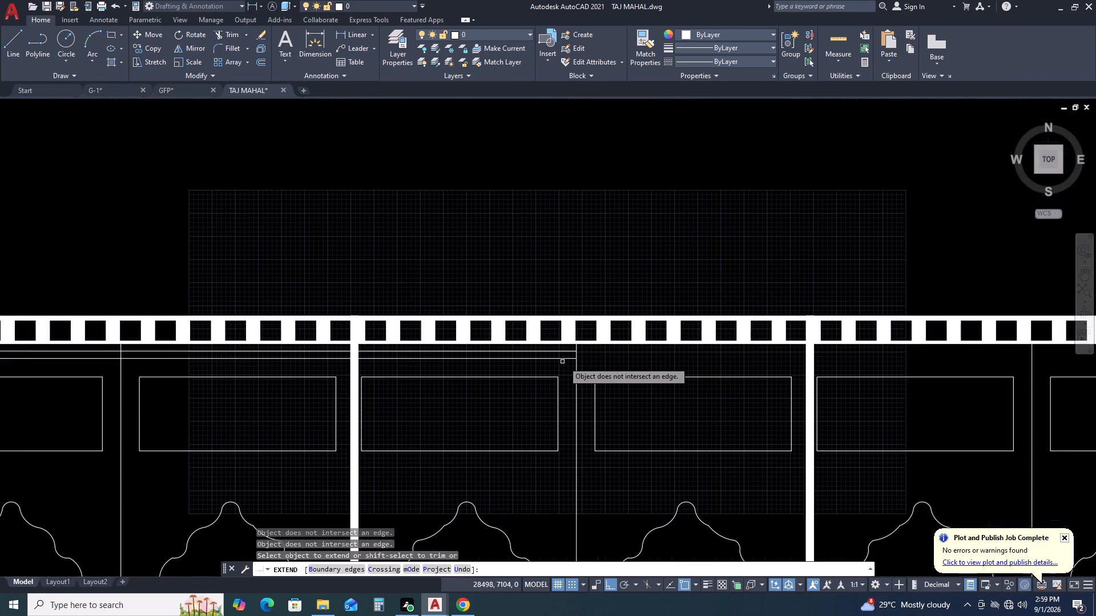
{"action": "left_click", "coordinate": [562, 365]}
{"action": "left_click", "coordinate": [562, 348]}
Extend the two upper moulding lines beyond that pillar and its thin divider to the third-from-last solid pillar.
{"action": "middle_click_drag", "start_coordinate": [724, 379], "coordinate": [499, 449]}
{"action": "scroll", "coordinate": [502, 445], "scroll_direction": "down", "scroll_amount": 1}
{"action": "scroll", "coordinate": [537, 428], "scroll_direction": "up", "scroll_amount": 2}
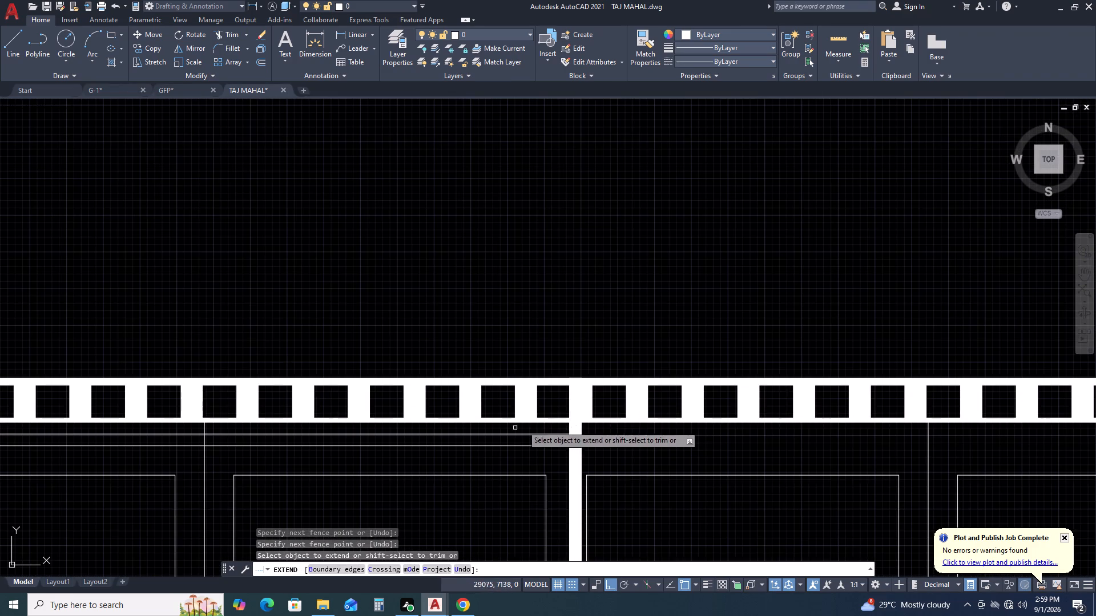
{"action": "left_click", "coordinate": [546, 459]}
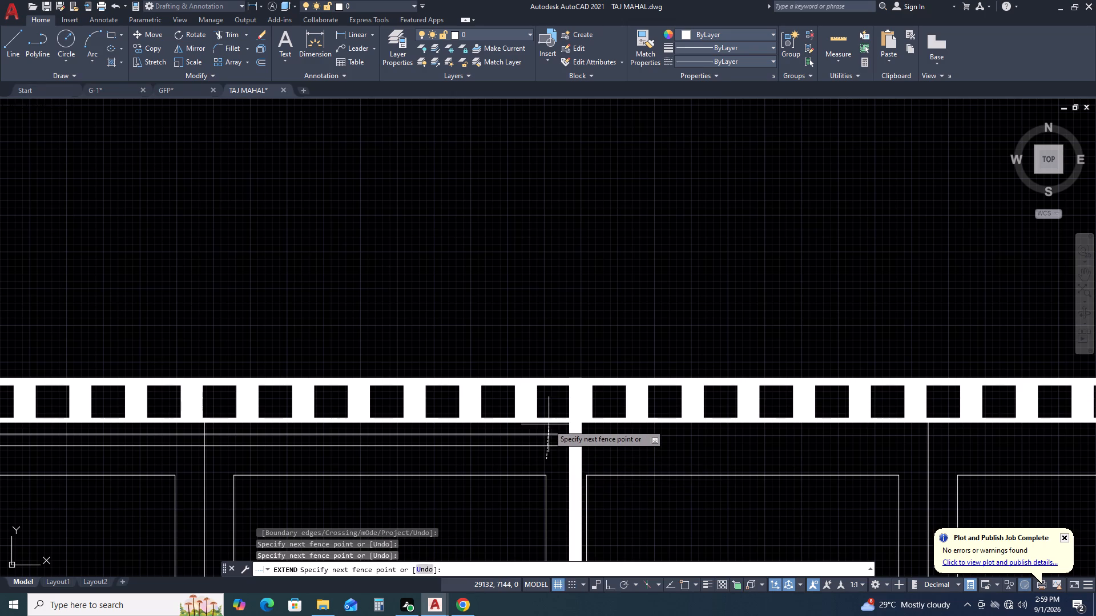
{"action": "left_click", "coordinate": [552, 428]}
{"action": "scroll", "coordinate": [687, 441], "scroll_direction": "down", "scroll_amount": 3}
{"action": "middle_click_drag", "start_coordinate": [757, 440], "coordinate": [571, 437]}
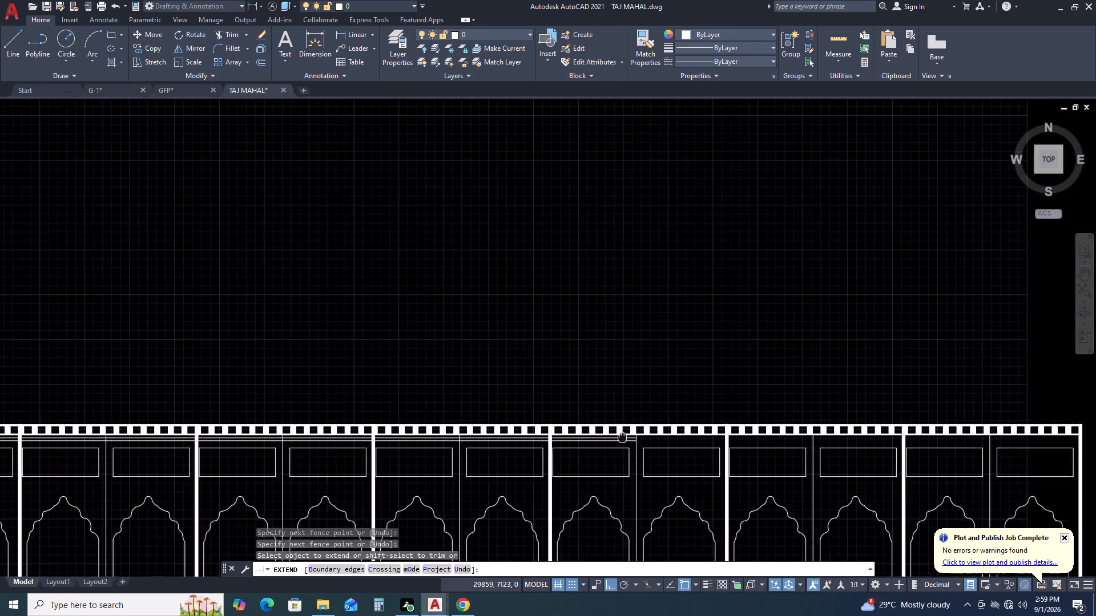
{"action": "middle_click_drag", "start_coordinate": [571, 437], "coordinate": [519, 437]}
{"action": "scroll", "coordinate": [473, 452], "scroll_direction": "up", "scroll_amount": 3}
{"action": "left_click", "coordinate": [577, 419]}
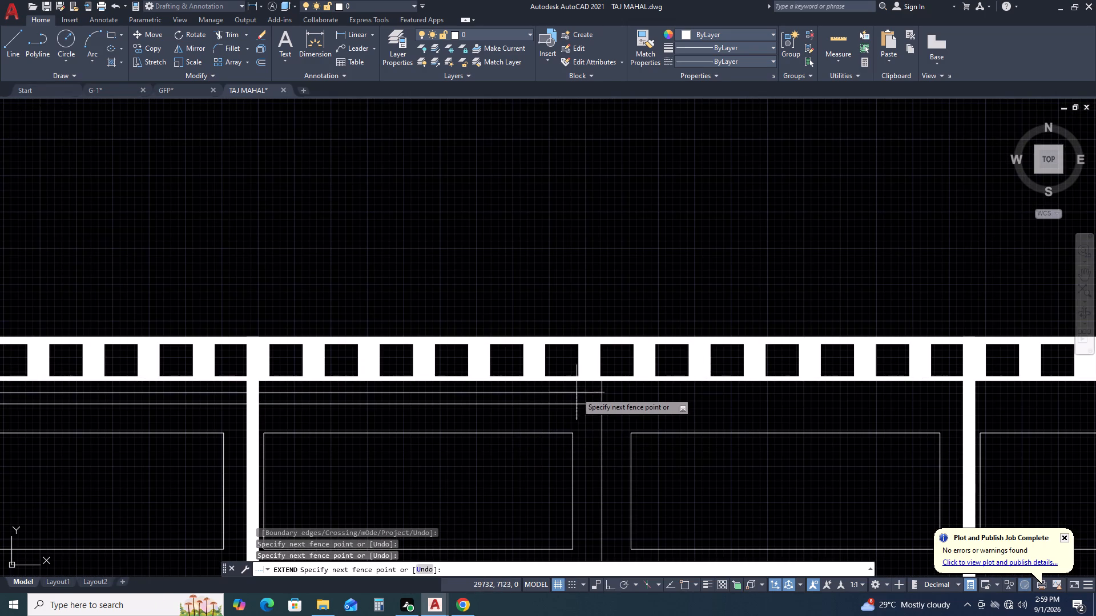
{"action": "left_click", "coordinate": [580, 388]}
Extend the two upper moulding lines across the third-from-last solid pillar to the next thin divider.
{"action": "scroll", "coordinate": [520, 440], "scroll_direction": "down", "scroll_amount": 3}
{"action": "middle_click_drag", "start_coordinate": [635, 436], "coordinate": [524, 436]}
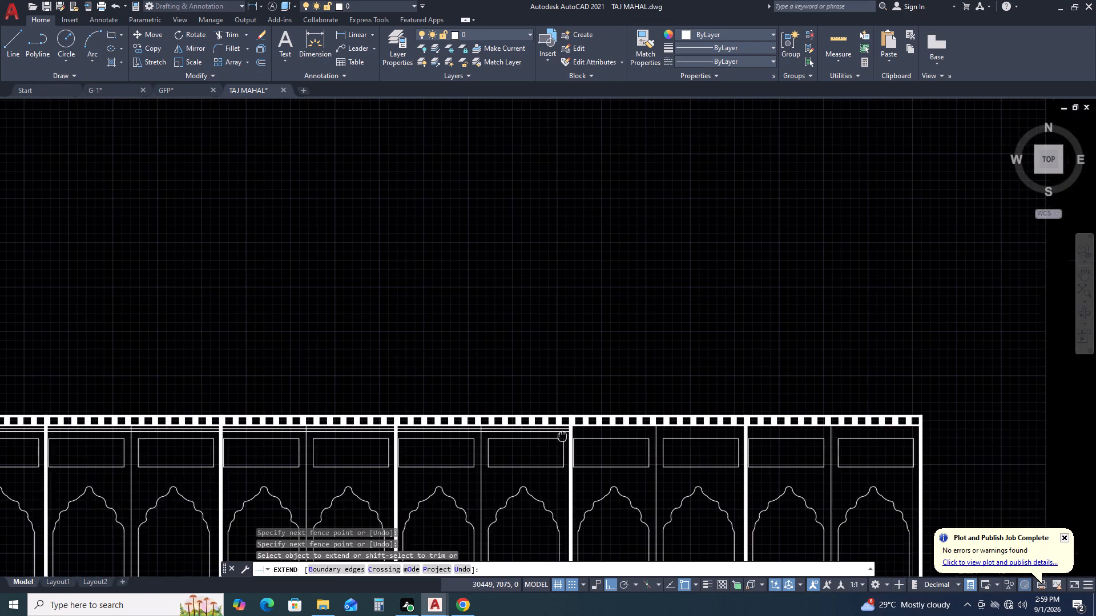
{"action": "middle_click_drag", "start_coordinate": [524, 436], "coordinate": [506, 436]}
{"action": "scroll", "coordinate": [506, 422], "scroll_direction": "up", "scroll_amount": 3}
{"action": "middle_click_drag", "start_coordinate": [458, 470], "coordinate": [487, 423]}
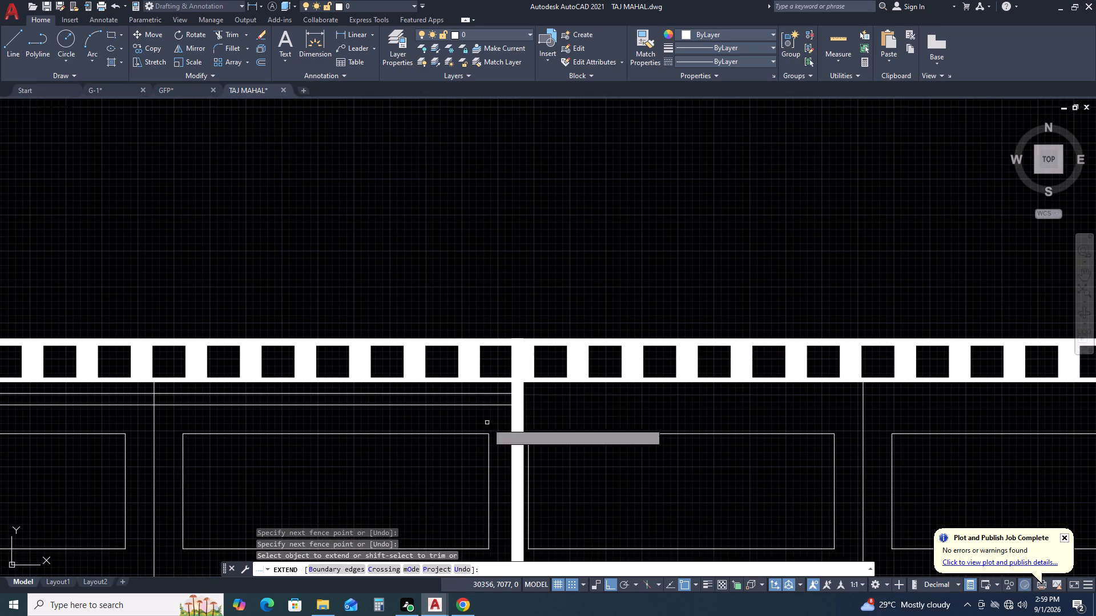
{"action": "scroll", "coordinate": [482, 424], "scroll_direction": "up", "scroll_amount": 4}
{"action": "left_click_drag", "start_coordinate": [575, 356], "coordinate": [567, 310]}
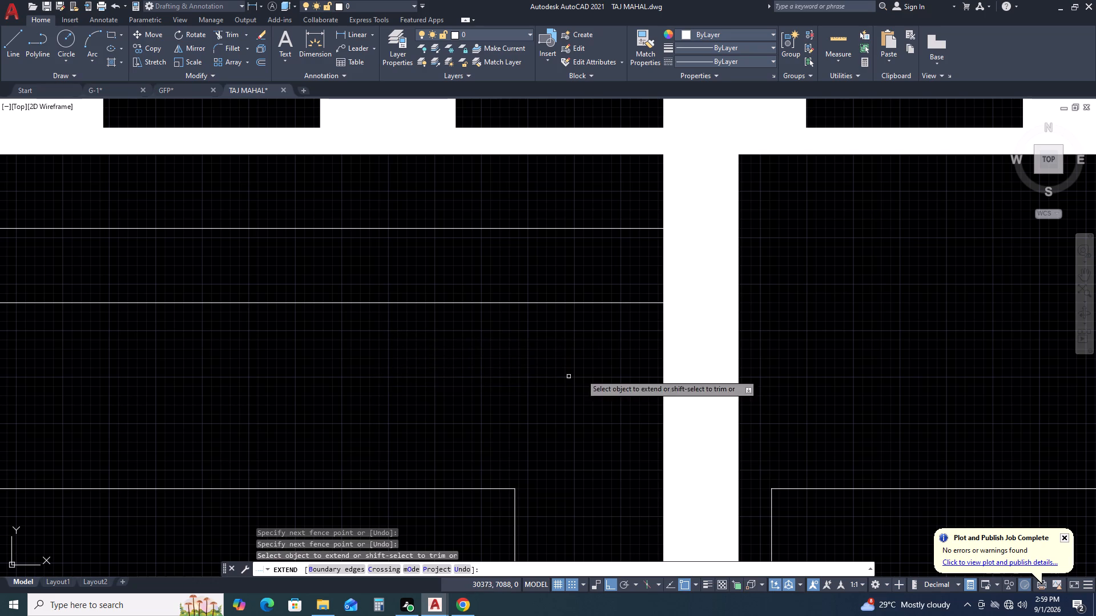
{"action": "scroll", "coordinate": [611, 233], "scroll_direction": "down", "scroll_amount": 3}
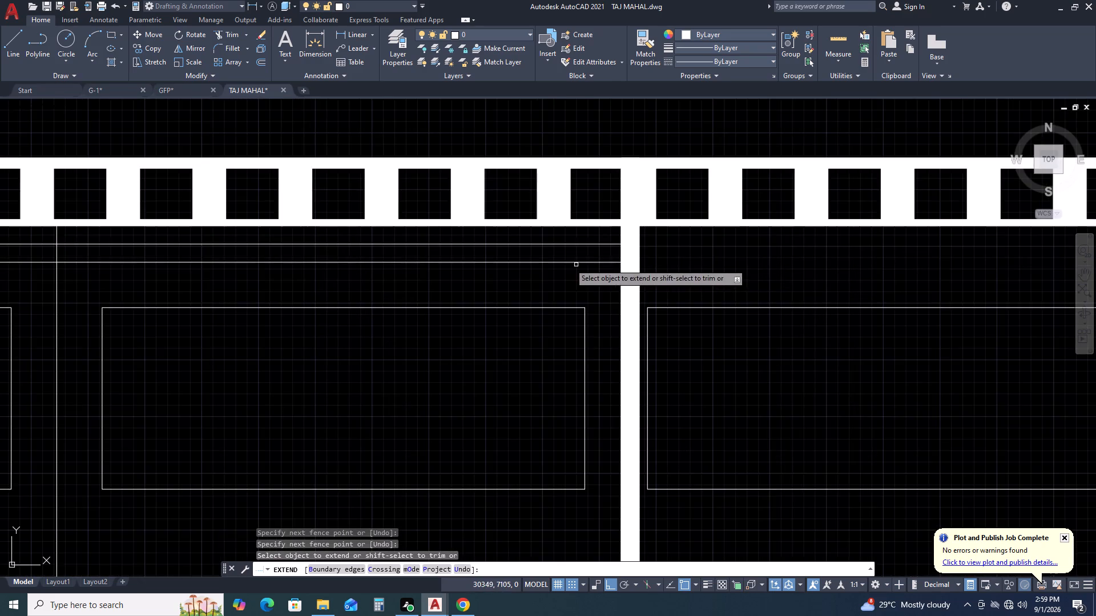
{"action": "scroll", "coordinate": [557, 262], "scroll_direction": "down", "scroll_amount": 1}
{"action": "left_click", "coordinate": [586, 271]}
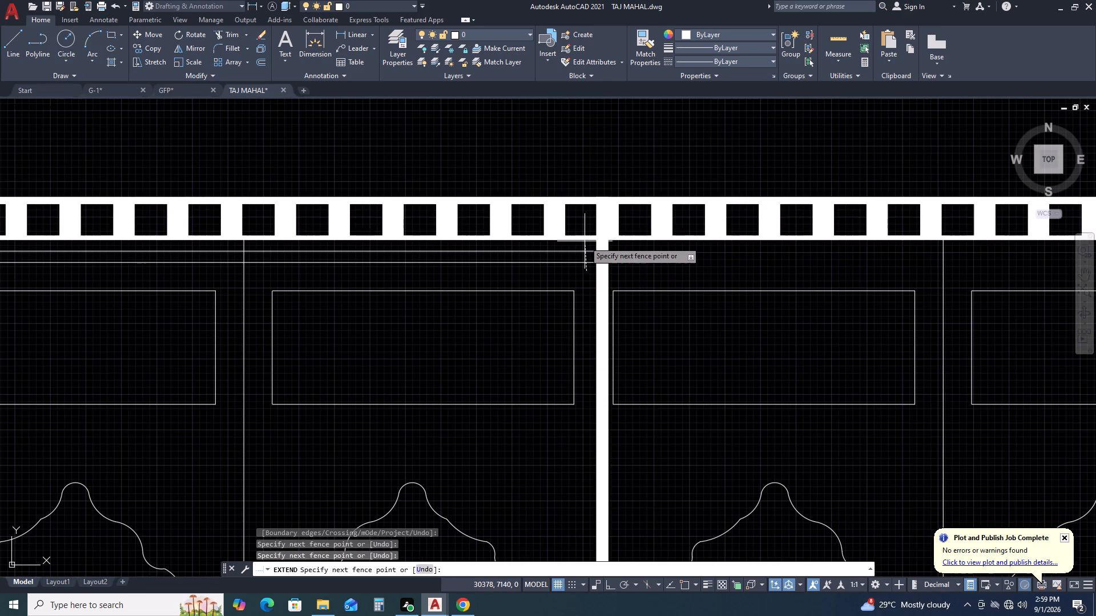
{"action": "left_click", "coordinate": [585, 242]}
Extend the two upper moulding lines from that thin divider to the second-to-last solid pillar.
{"action": "scroll", "coordinate": [438, 303], "scroll_direction": "down", "scroll_amount": 3}
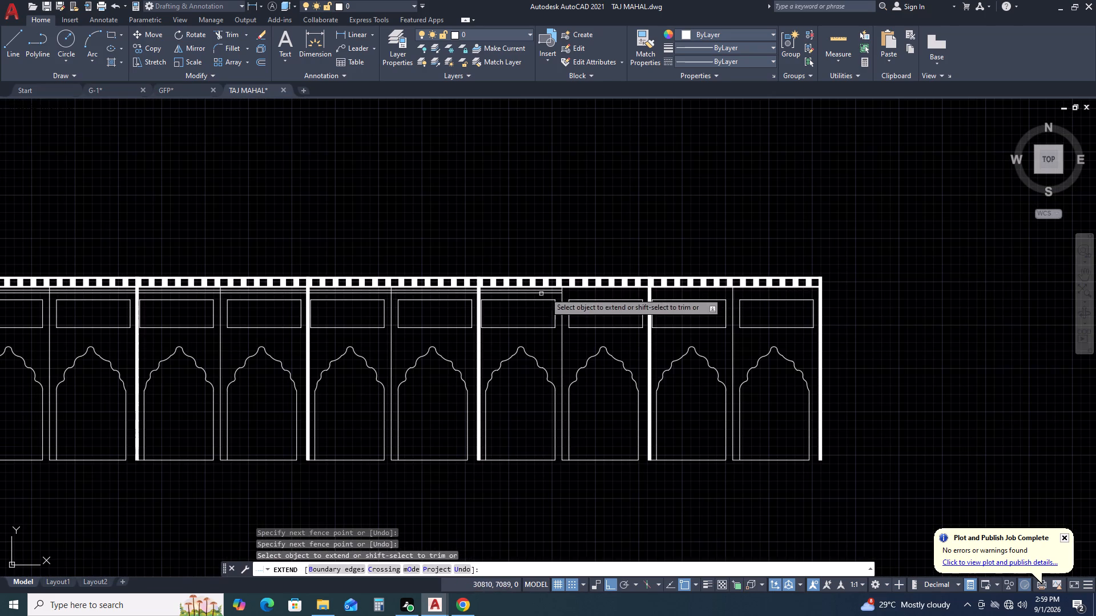
{"action": "middle_click_drag", "start_coordinate": [657, 301], "coordinate": [481, 327]}
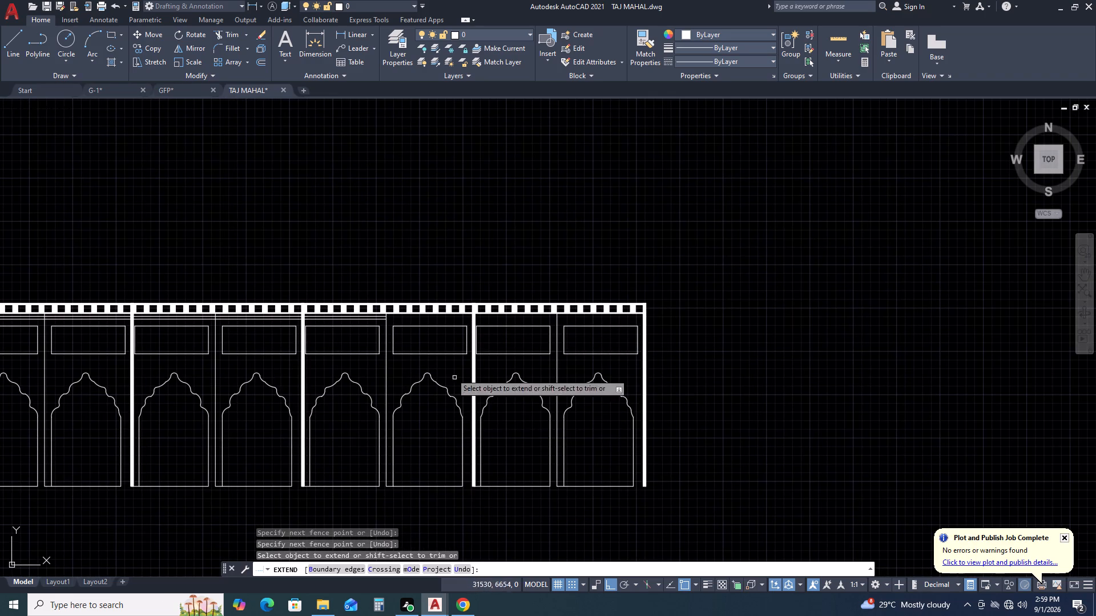
{"action": "scroll", "coordinate": [388, 330], "scroll_direction": "up", "scroll_amount": 3}
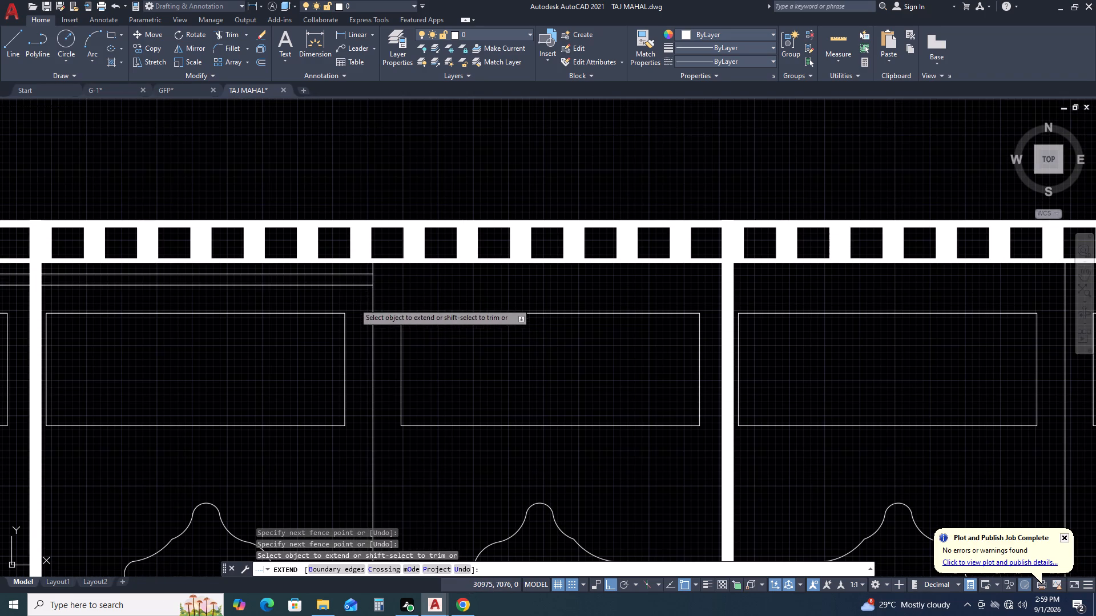
{"action": "left_click", "coordinate": [354, 303]}
{"action": "left_click", "coordinate": [359, 271]}
{"action": "scroll", "coordinate": [374, 306], "scroll_direction": "down", "scroll_amount": 3}
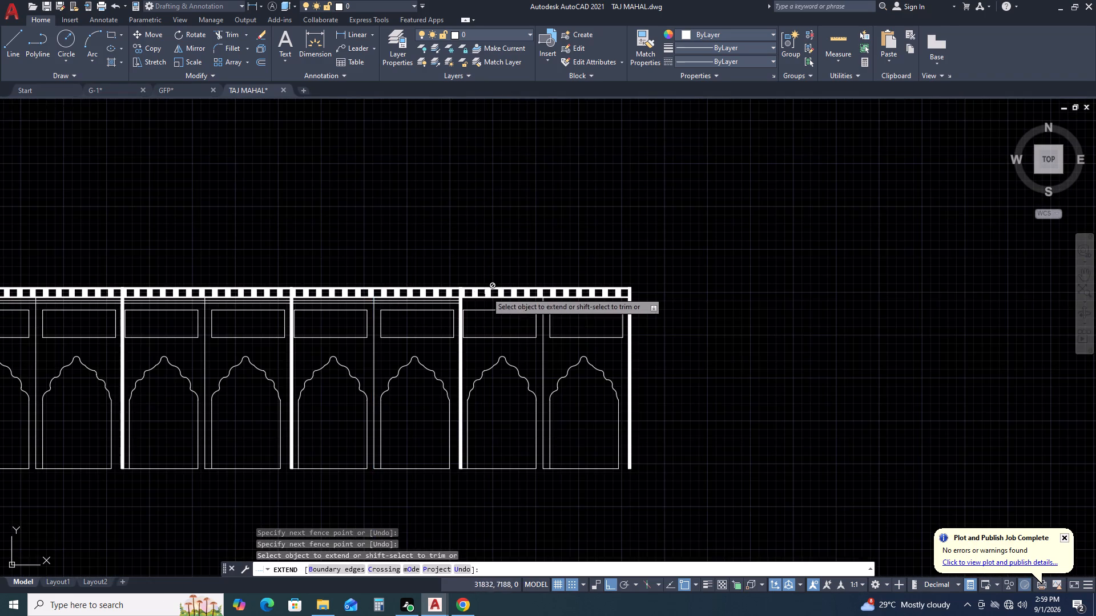
Extend the two upper moulding lines across the final two arch bays to the row's last solid pillar and end Extend.
{"action": "scroll", "coordinate": [461, 306], "scroll_direction": "up", "scroll_amount": 3}
{"action": "left_click_drag", "start_coordinate": [445, 309], "coordinate": [443, 293]}
{"action": "left_click", "coordinate": [444, 274]}
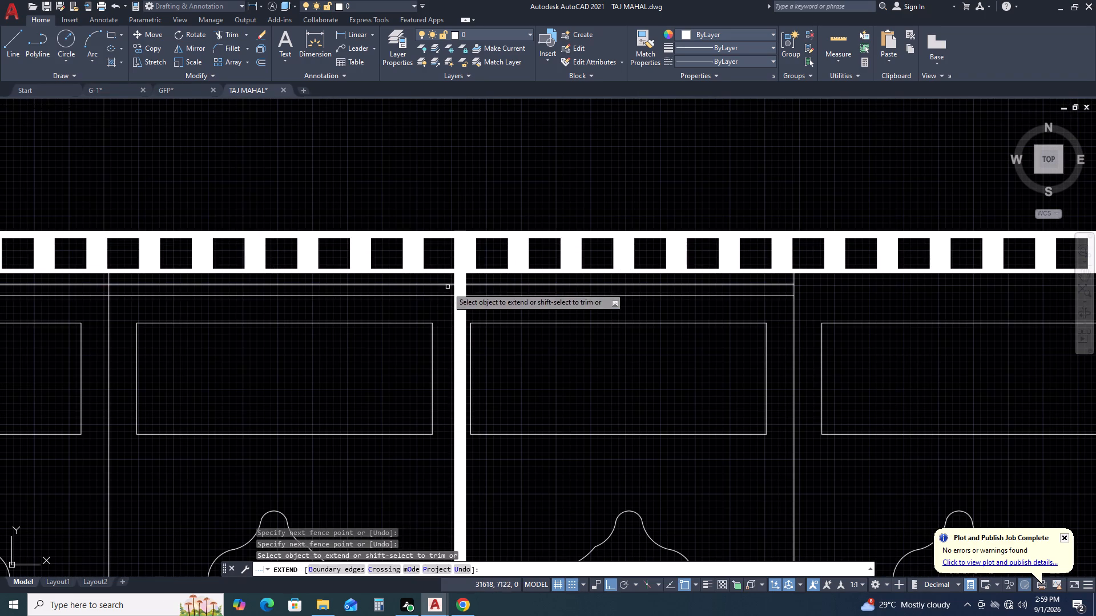
{"action": "scroll", "coordinate": [466, 311], "scroll_direction": "down", "scroll_amount": 2}
{"action": "middle_click_drag", "start_coordinate": [743, 311], "coordinate": [611, 327]}
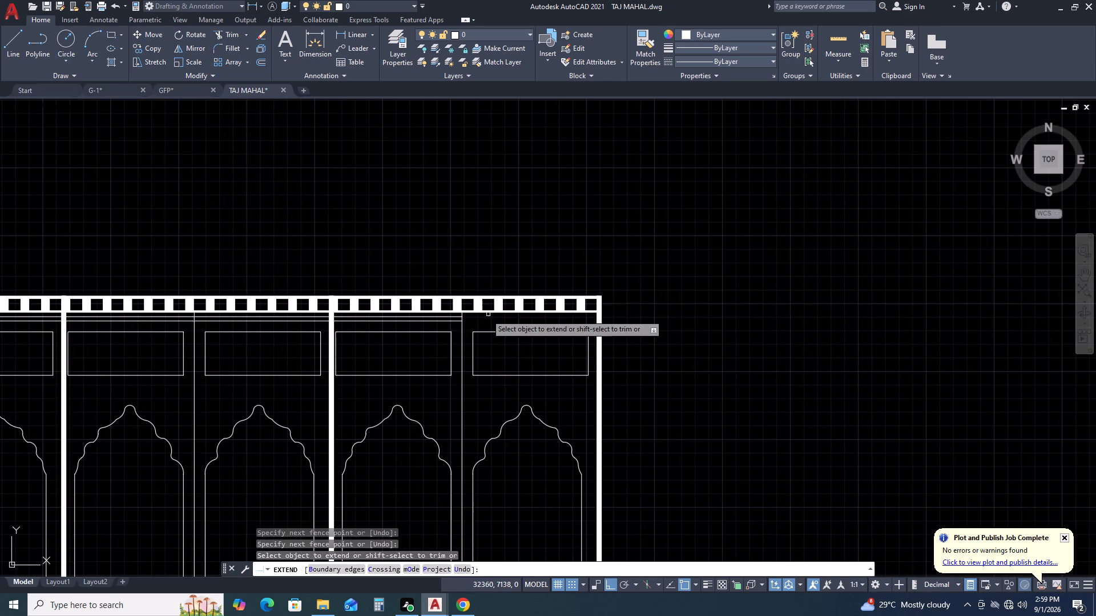
{"action": "scroll", "coordinate": [449, 319], "scroll_direction": "up", "scroll_amount": 3}
{"action": "left_click", "coordinate": [483, 339]}
{"action": "left_click", "coordinate": [474, 296]}
{"action": "scroll", "coordinate": [474, 296], "scroll_direction": "down", "scroll_amount": 5}
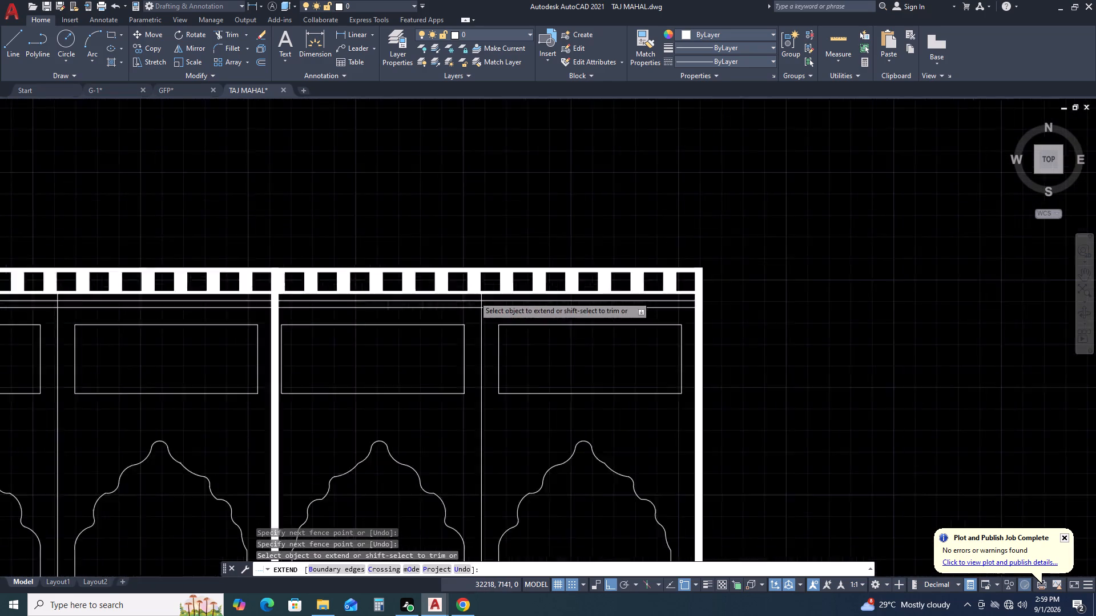
{"action": "key", "text": "Escape"}
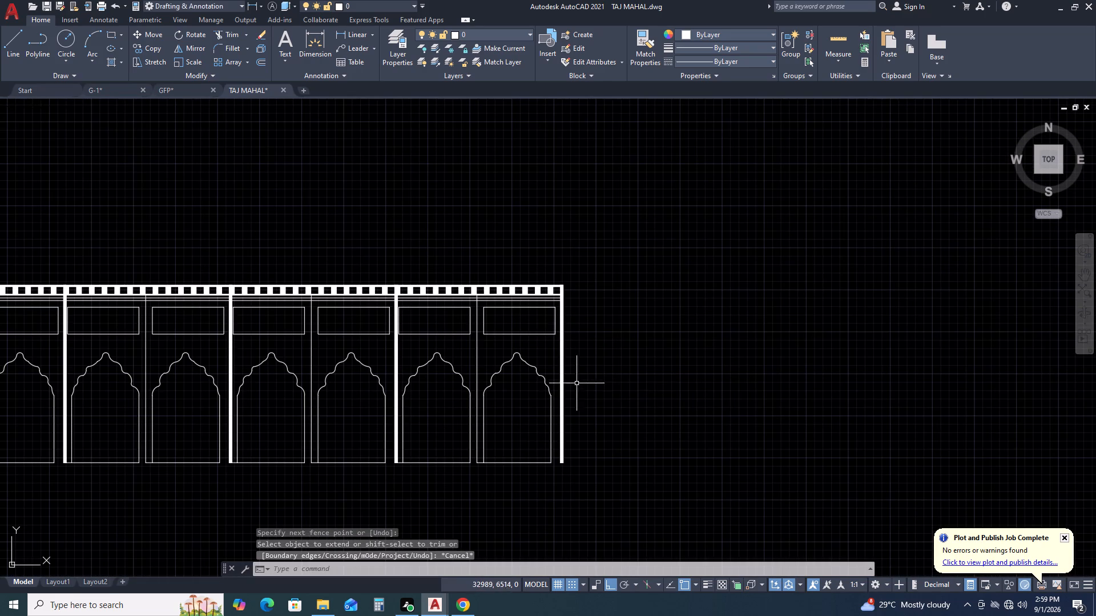
Delete the 10000 dimension below the base of the arch-bay row.
{"action": "scroll", "coordinate": [557, 386], "scroll_direction": "down", "scroll_amount": 3}
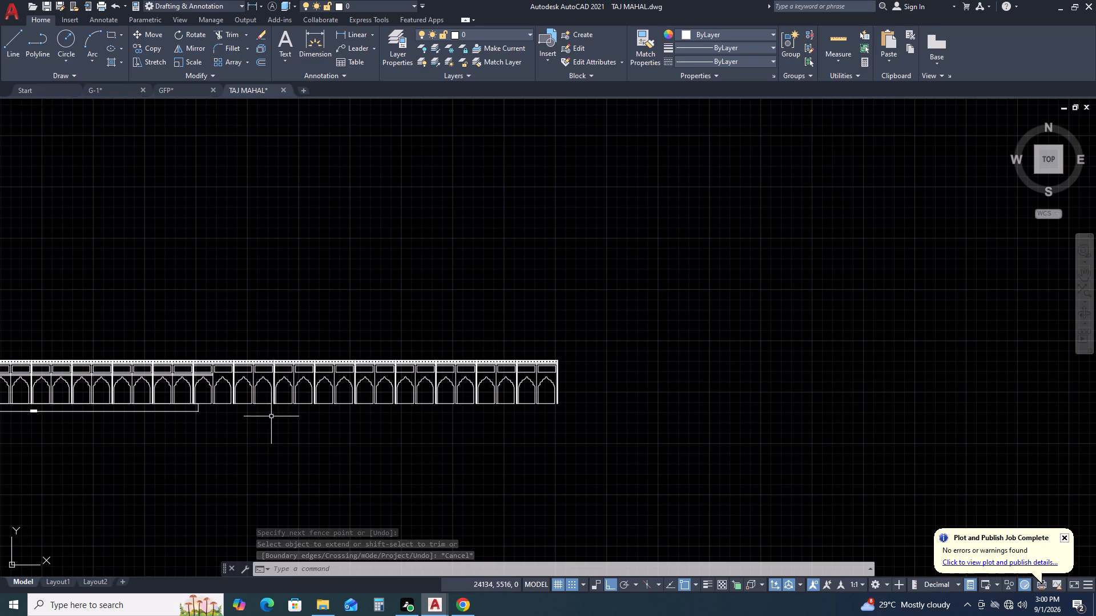
{"action": "middle_click_drag", "start_coordinate": [240, 415], "coordinate": [525, 349]}
{"action": "scroll", "coordinate": [442, 301], "scroll_direction": "up", "scroll_amount": 2}
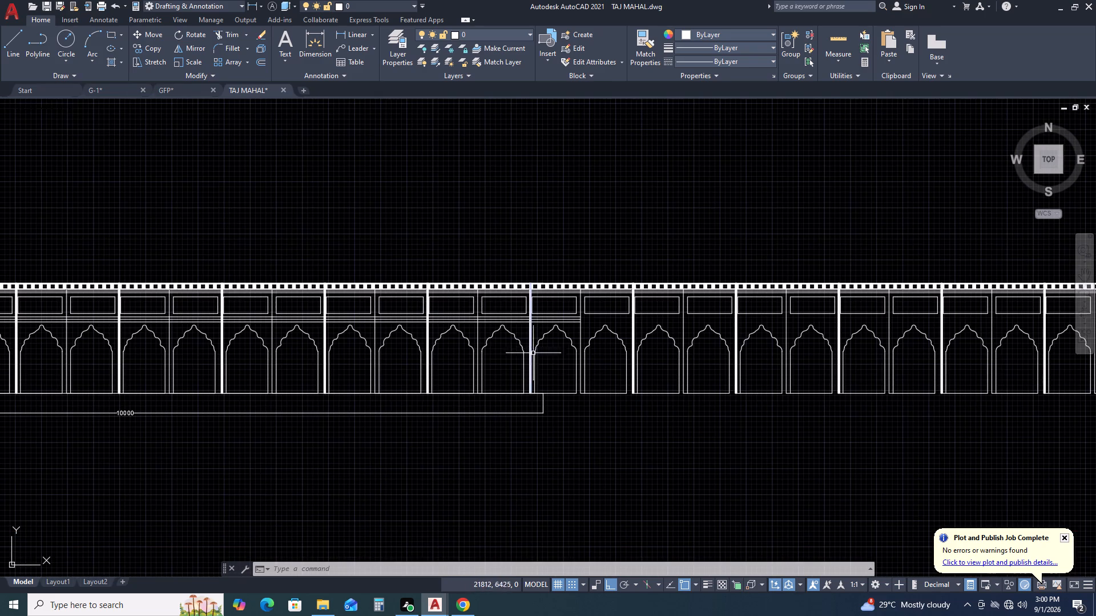
{"action": "scroll", "coordinate": [397, 416], "scroll_direction": "down", "scroll_amount": 1}
{"action": "middle_click_drag", "start_coordinate": [524, 393], "coordinate": [507, 395]}
{"action": "middle_click_drag", "start_coordinate": [485, 397], "coordinate": [436, 397]}
{"action": "middle_click_drag", "start_coordinate": [385, 397], "coordinate": [372, 395]}
{"action": "scroll", "coordinate": [400, 394], "scroll_direction": "down", "scroll_amount": 1}
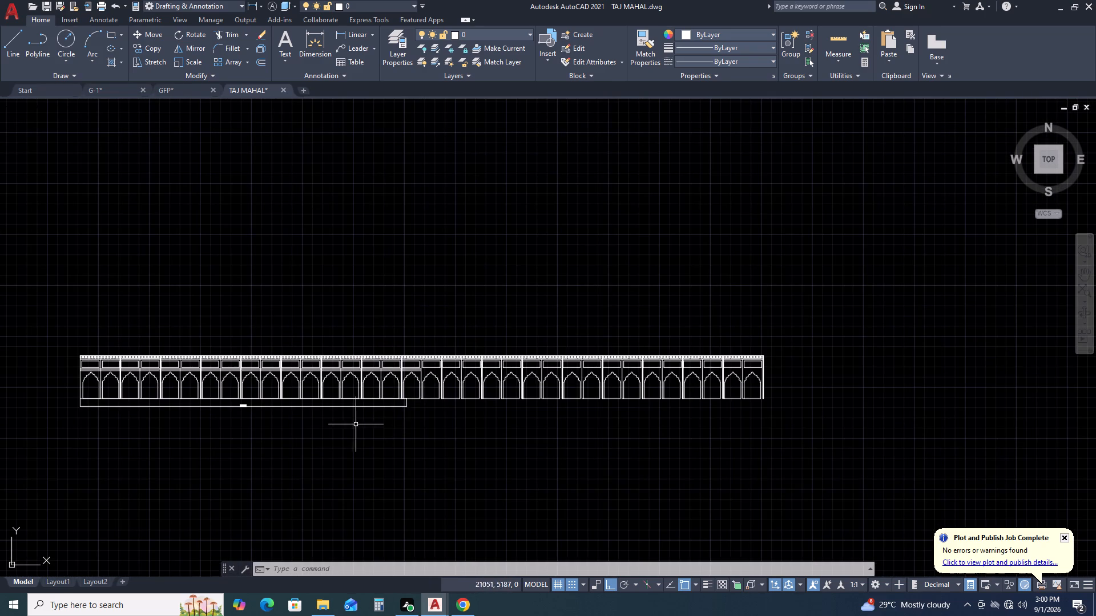
{"action": "left_click", "coordinate": [359, 407]}
{"action": "key", "text": "Delete"}
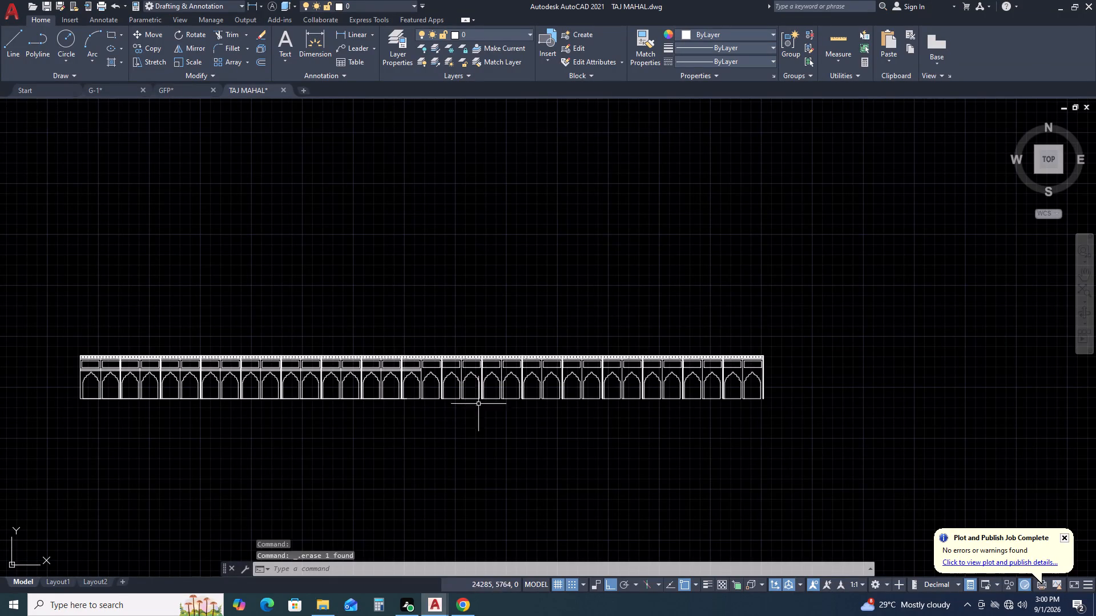
{"action": "scroll", "coordinate": [409, 405], "scroll_direction": "up", "scroll_amount": 3}
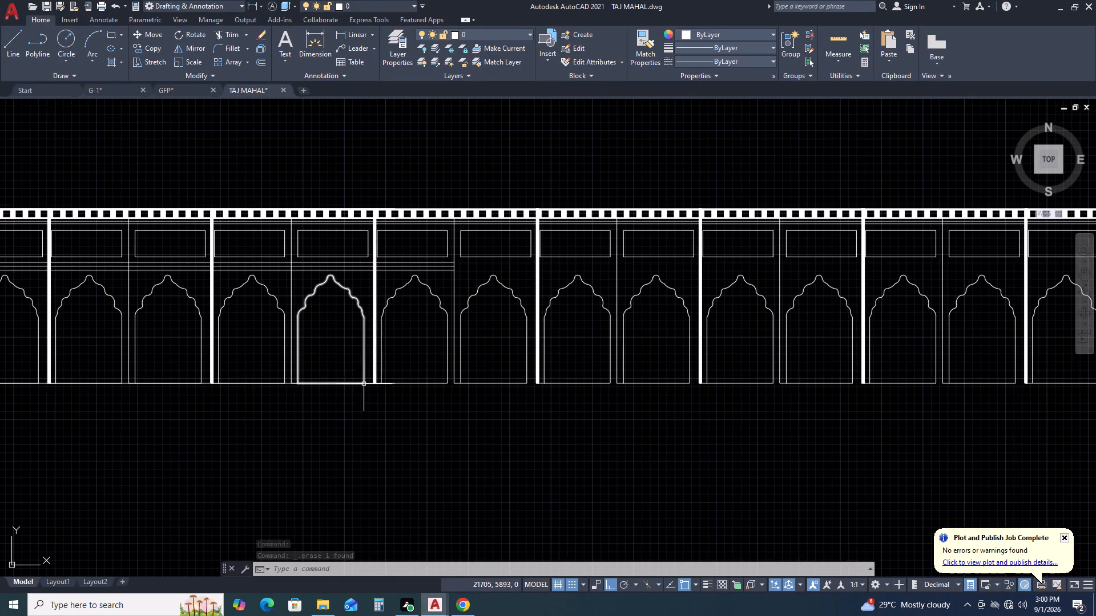
Stretch the free end of the base line under the arch-bay row to the foot of the row's last solid pillar.
{"action": "left_click", "coordinate": [364, 383]}
{"action": "scroll", "coordinate": [370, 391], "scroll_direction": "down", "scroll_amount": 1}
{"action": "key", "text": "Escape"}
{"action": "scroll", "coordinate": [384, 390], "scroll_direction": "down", "scroll_amount": 2}
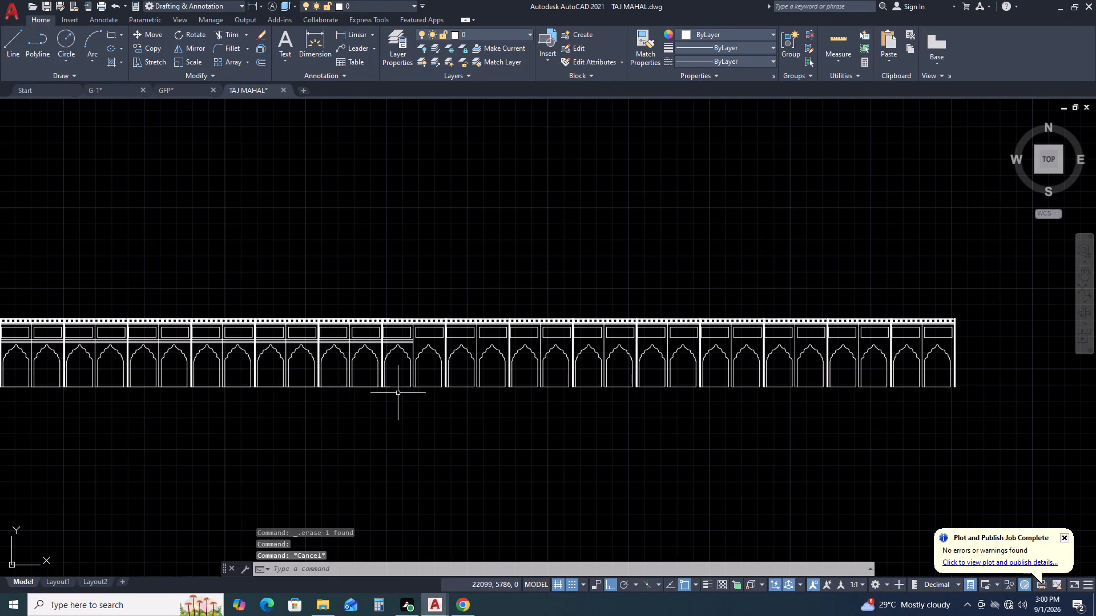
{"action": "left_click", "coordinate": [293, 386]}
{"action": "key", "text": "Escape"}
{"action": "scroll", "coordinate": [309, 385], "scroll_direction": "down", "scroll_amount": 1}
{"action": "scroll", "coordinate": [311, 385], "scroll_direction": "up", "scroll_amount": 1}
{"action": "scroll", "coordinate": [311, 385], "scroll_direction": "down", "scroll_amount": 1}
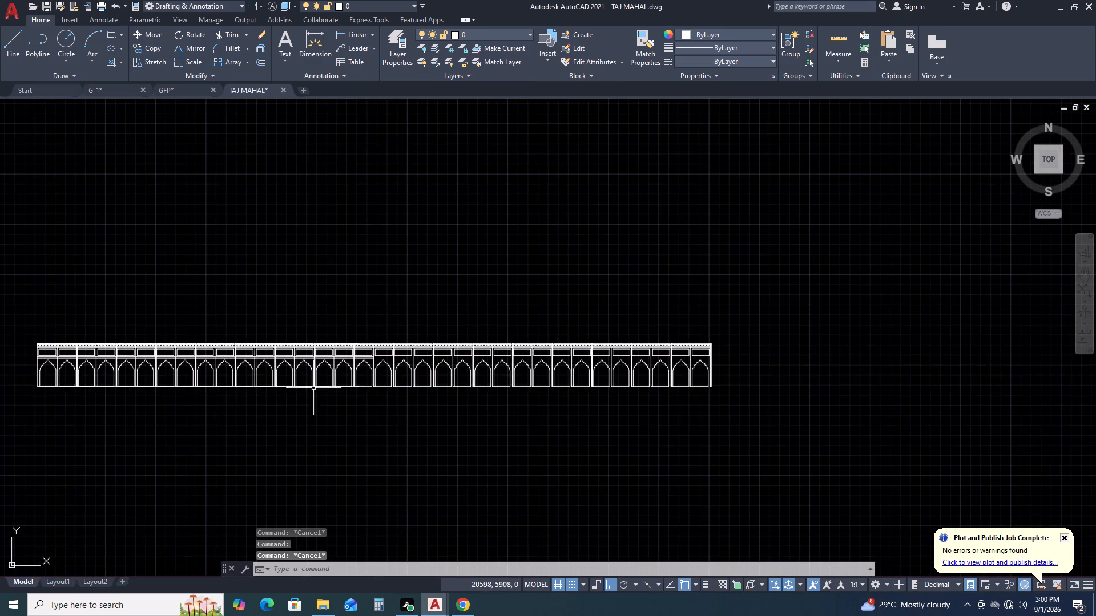
{"action": "middle_click_drag", "start_coordinate": [281, 396], "coordinate": [700, 364]}
{"action": "middle_click", "coordinate": [726, 362]}
{"action": "scroll", "coordinate": [402, 348], "scroll_direction": "up", "scroll_amount": 2}
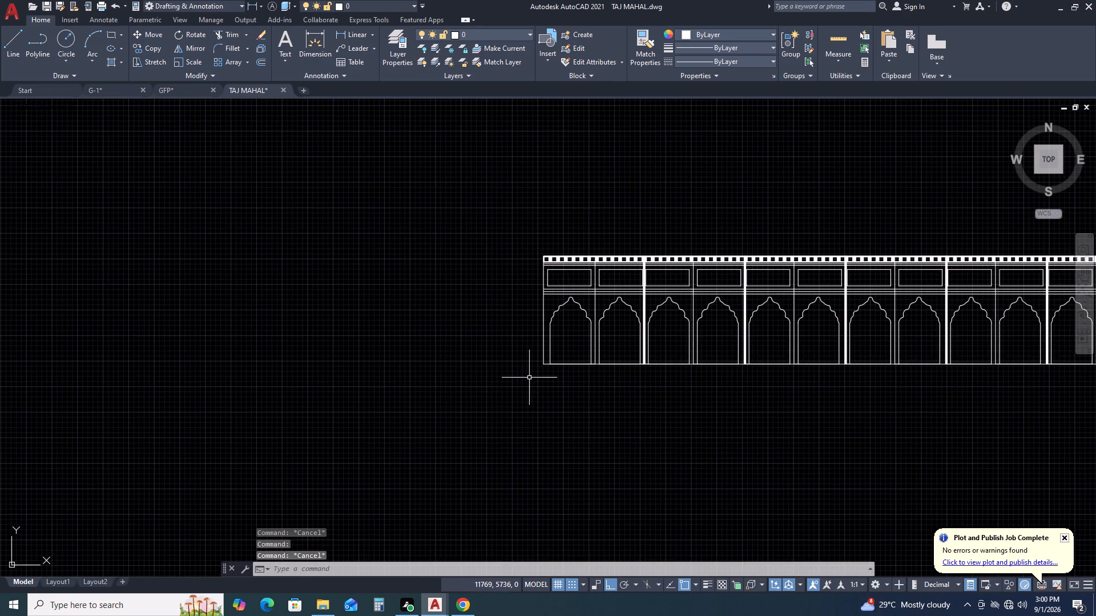
{"action": "scroll", "coordinate": [532, 376], "scroll_direction": "up", "scroll_amount": 2}
{"action": "left_click", "coordinate": [562, 348]}
{"action": "scroll", "coordinate": [378, 425], "scroll_direction": "down", "scroll_amount": 2}
{"action": "scroll", "coordinate": [377, 426], "scroll_direction": "up", "scroll_amount": 1}
{"action": "scroll", "coordinate": [377, 426], "scroll_direction": "down", "scroll_amount": 3}
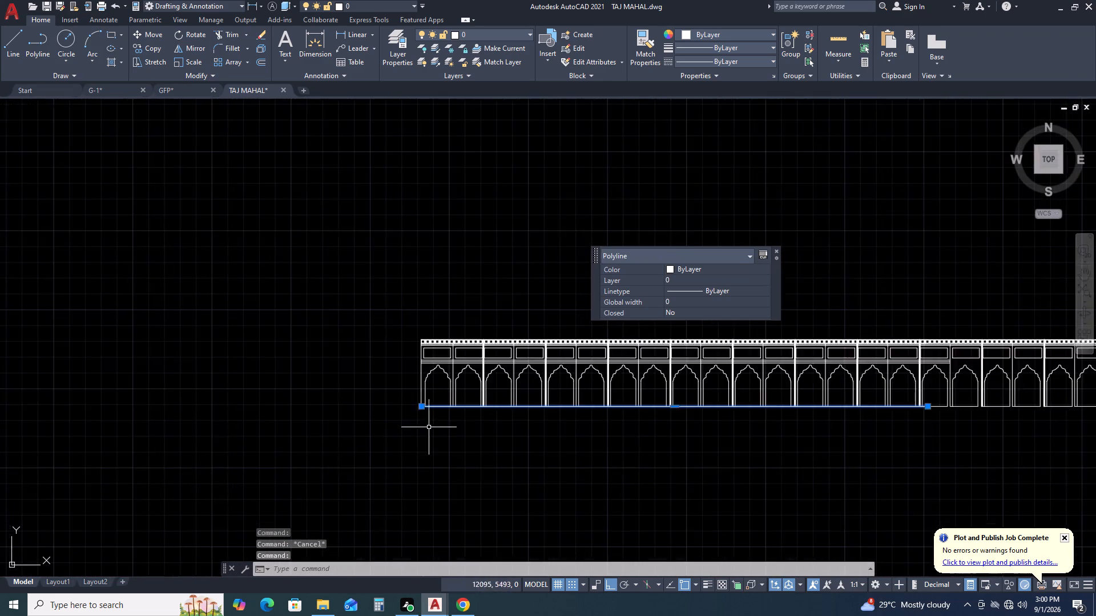
{"action": "scroll", "coordinate": [429, 427], "scroll_direction": "down", "scroll_amount": 2}
{"action": "scroll", "coordinate": [562, 427], "scroll_direction": "up", "scroll_amount": 2}
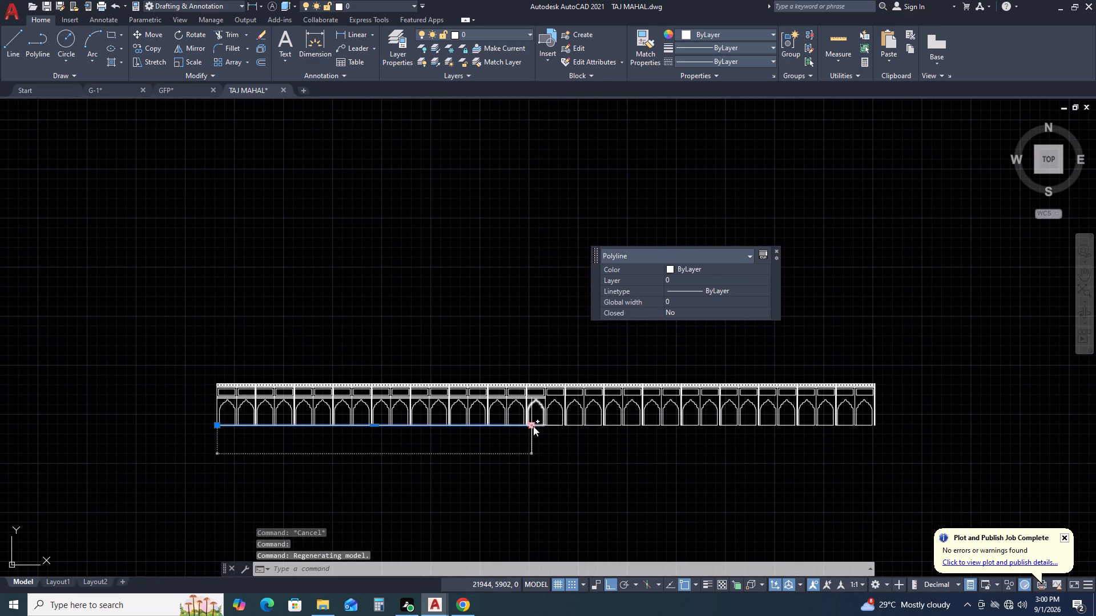
{"action": "left_click", "coordinate": [534, 425]}
{"action": "scroll", "coordinate": [877, 426], "scroll_direction": "up", "scroll_amount": 2}
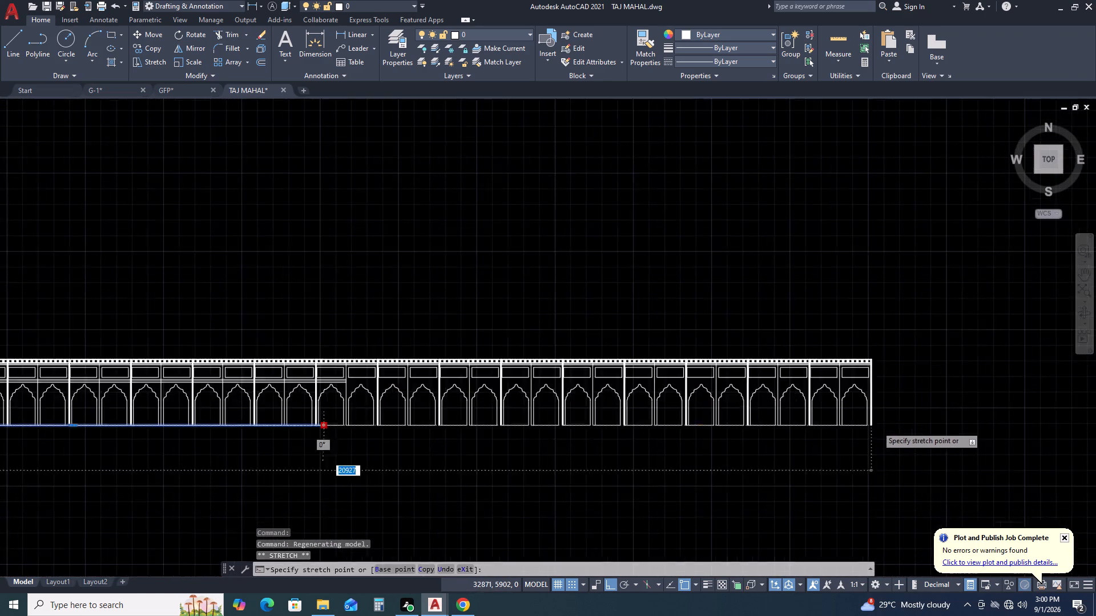
{"action": "scroll", "coordinate": [877, 426], "scroll_direction": "up", "scroll_amount": 5}
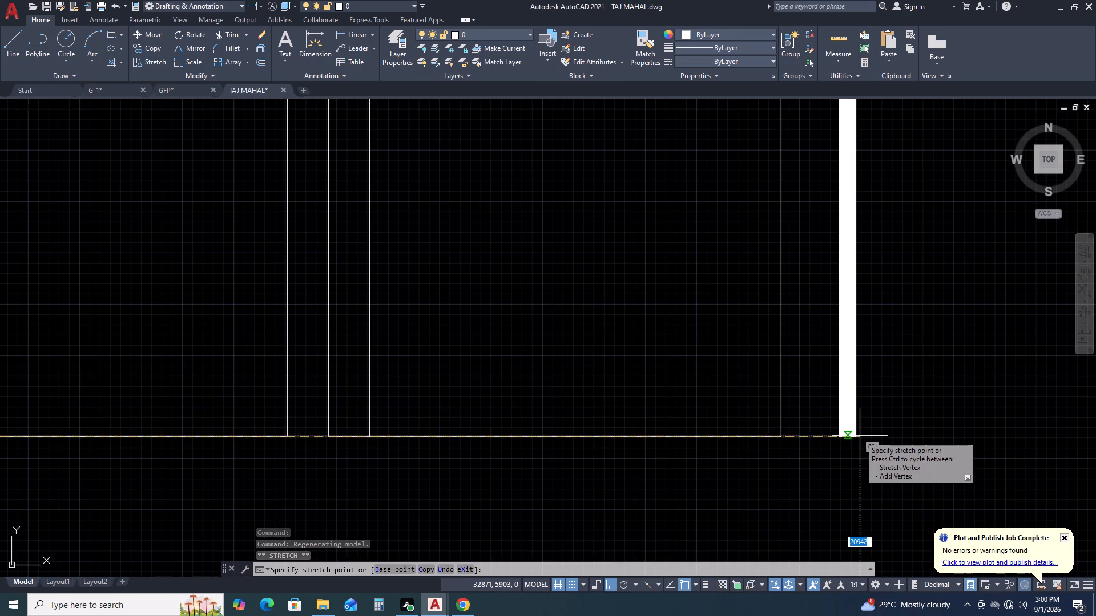
{"action": "left_click", "coordinate": [856, 436]}
{"action": "key", "text": "Escape"}
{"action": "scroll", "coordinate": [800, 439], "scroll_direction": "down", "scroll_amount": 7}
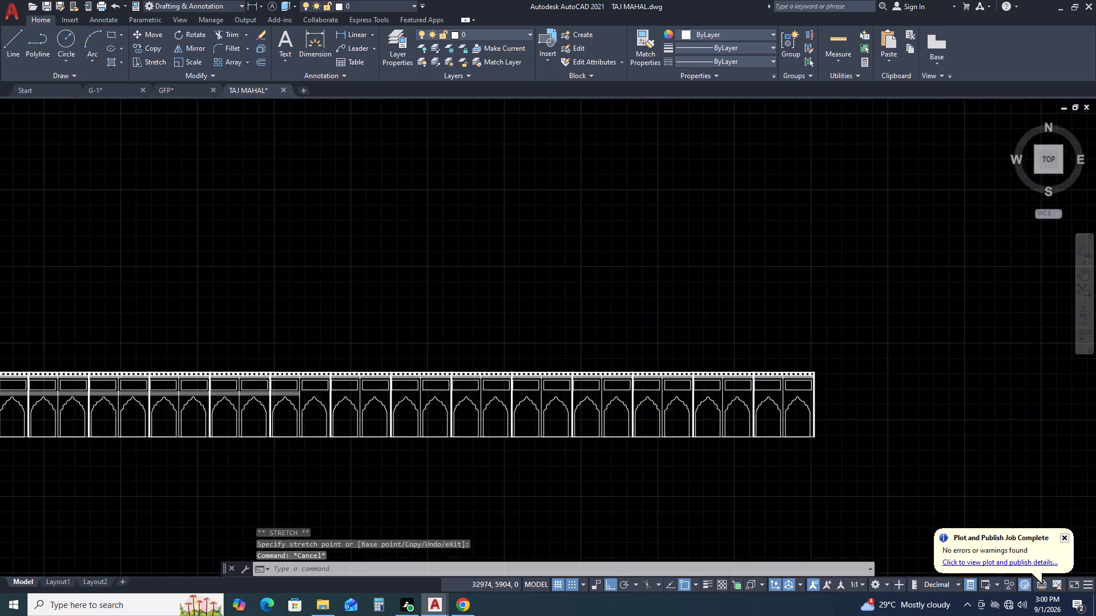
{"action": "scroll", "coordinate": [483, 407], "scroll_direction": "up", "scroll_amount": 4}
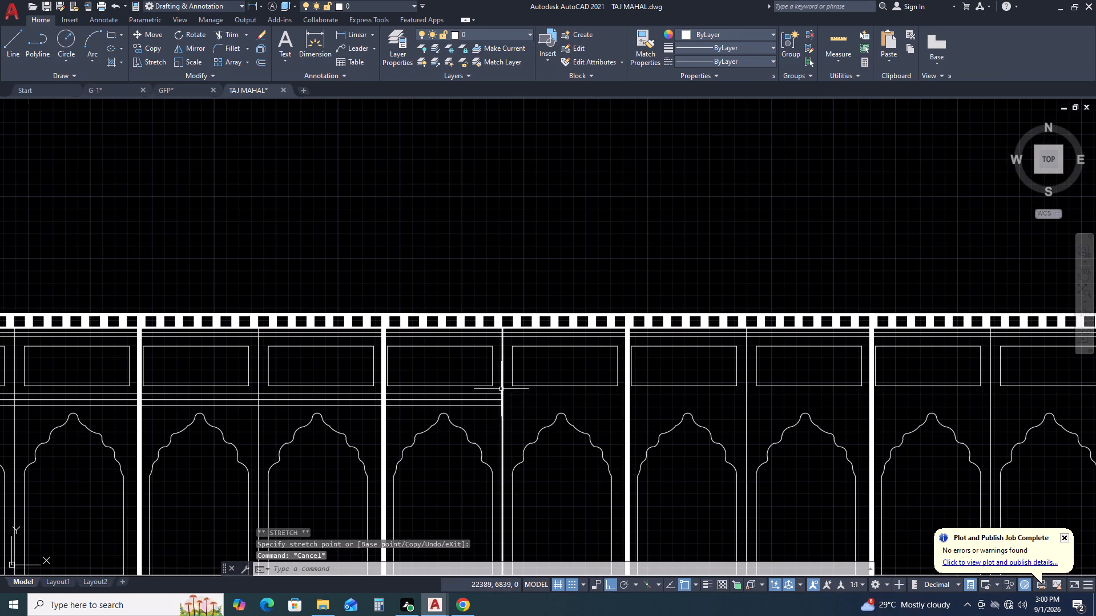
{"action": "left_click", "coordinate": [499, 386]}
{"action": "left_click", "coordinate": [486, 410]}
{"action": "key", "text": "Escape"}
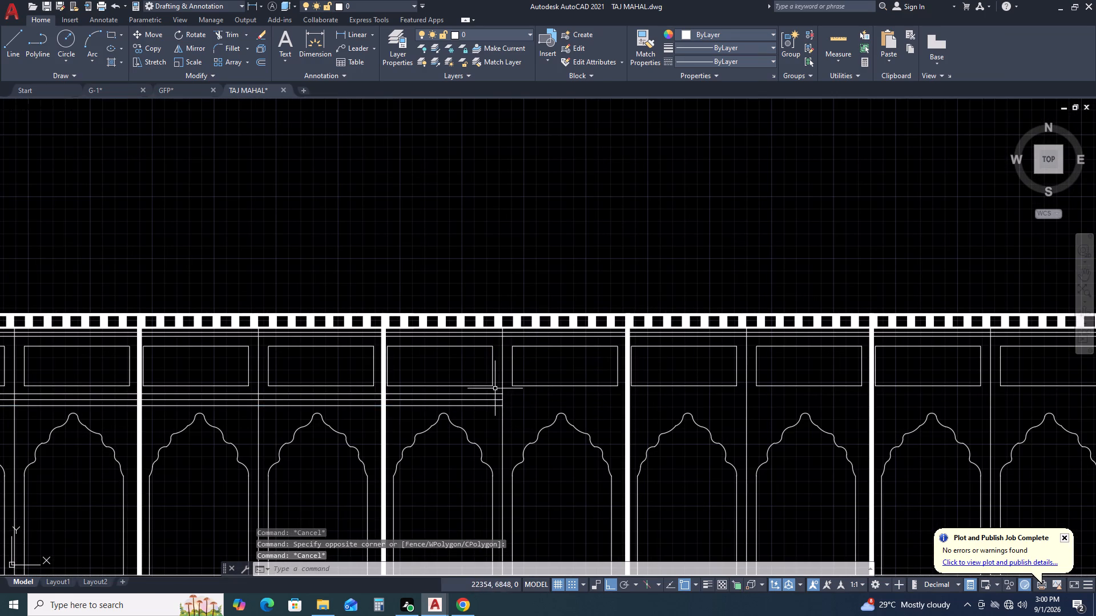
Select the three moulding lines below the panels and stretch the uppermost one horizontally to the row's last solid pillar.
{"action": "middle_click", "coordinate": [495, 389]}
{"action": "middle_click_drag", "start_coordinate": [495, 389], "coordinate": [328, 377]}
{"action": "scroll", "coordinate": [452, 367], "scroll_direction": "down", "scroll_amount": 2}
{"action": "middle_click_drag", "start_coordinate": [600, 286], "coordinate": [450, 298]}
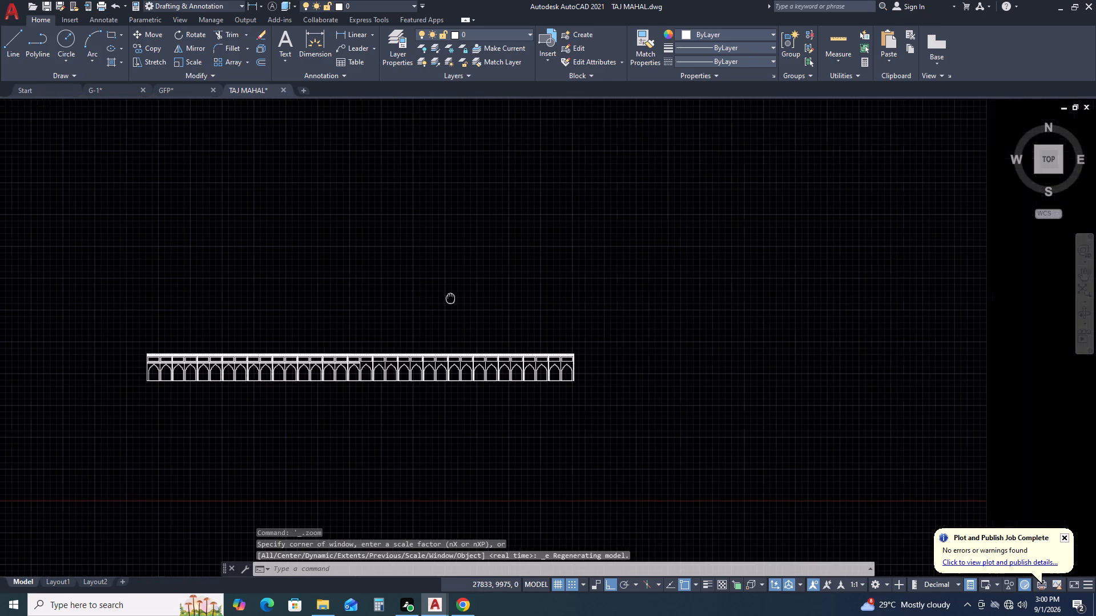
{"action": "scroll", "coordinate": [345, 372], "scroll_direction": "up", "scroll_amount": 4}
{"action": "scroll", "coordinate": [337, 325], "scroll_direction": "up", "scroll_amount": 2}
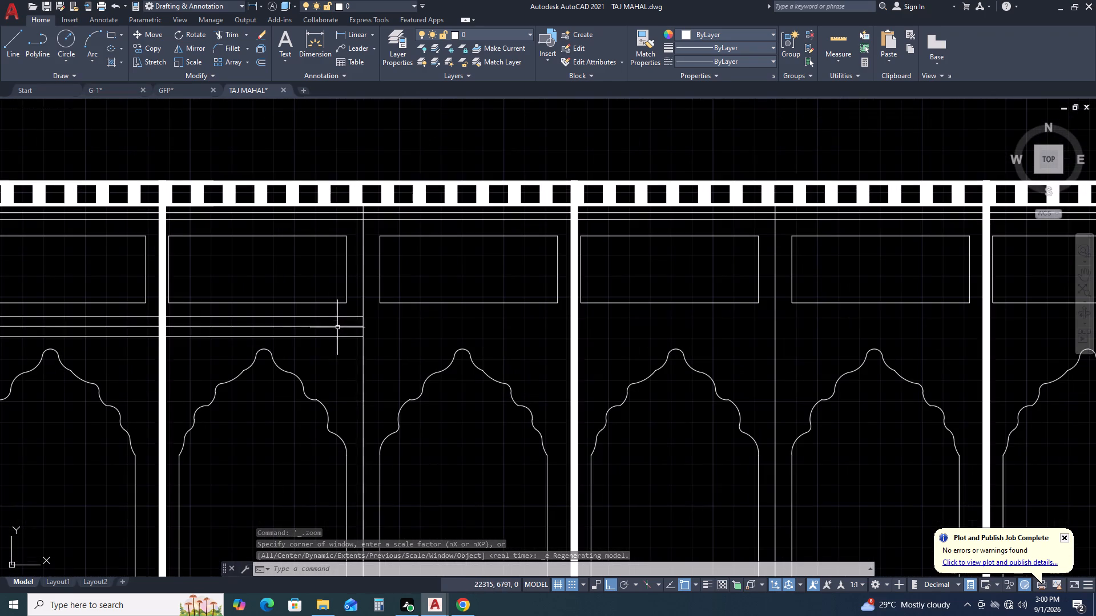
{"action": "left_click", "coordinate": [341, 338]}
{"action": "left_click", "coordinate": [339, 312]}
{"action": "middle_click_drag", "start_coordinate": [323, 352], "coordinate": [211, 390]}
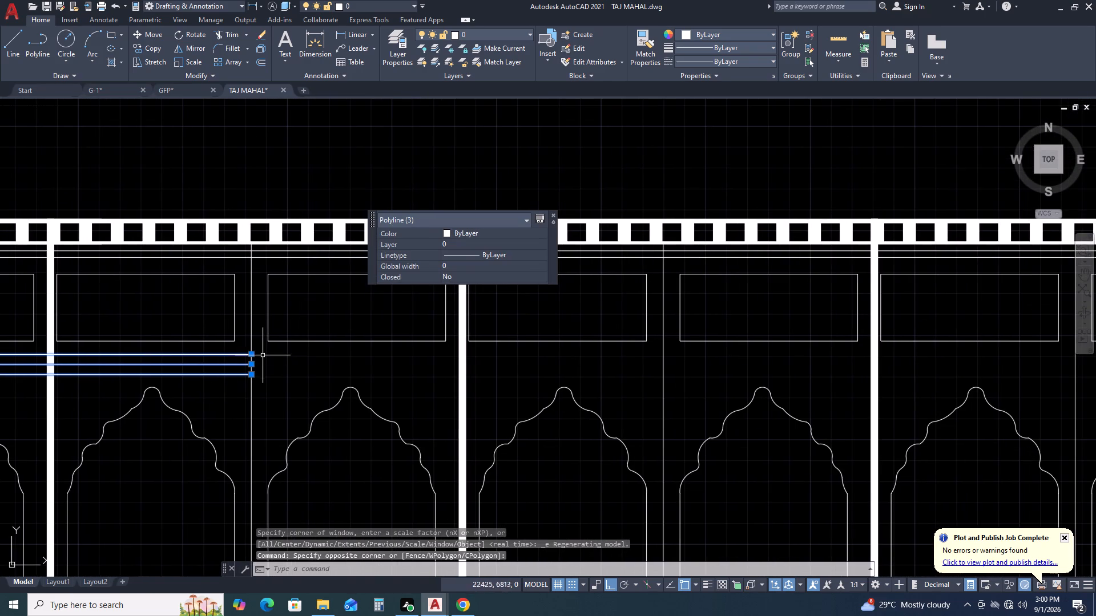
{"action": "left_click", "coordinate": [249, 354]}
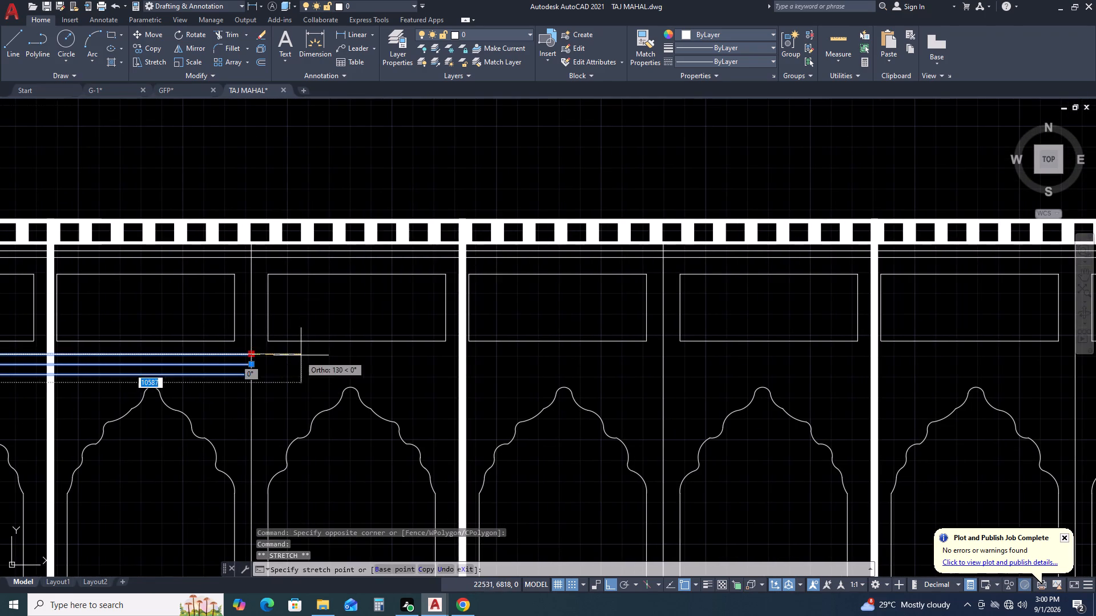
{"action": "scroll", "coordinate": [318, 356], "scroll_direction": "down", "scroll_amount": 2}
{"action": "key", "text": "F8"}
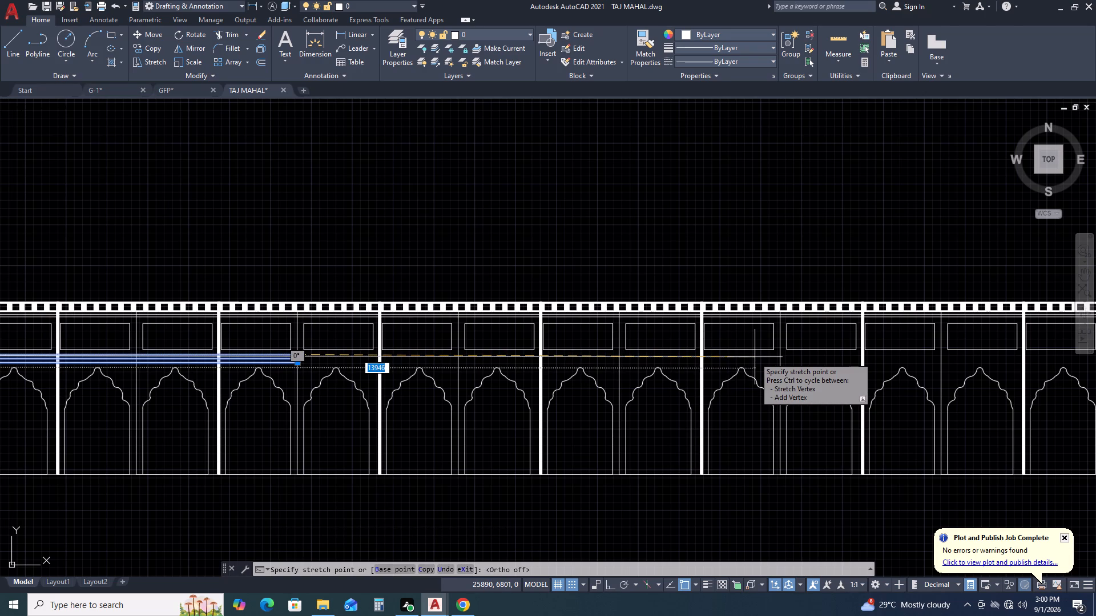
{"action": "key", "text": "F8"}
{"action": "scroll", "coordinate": [739, 372], "scroll_direction": "down", "scroll_amount": 2}
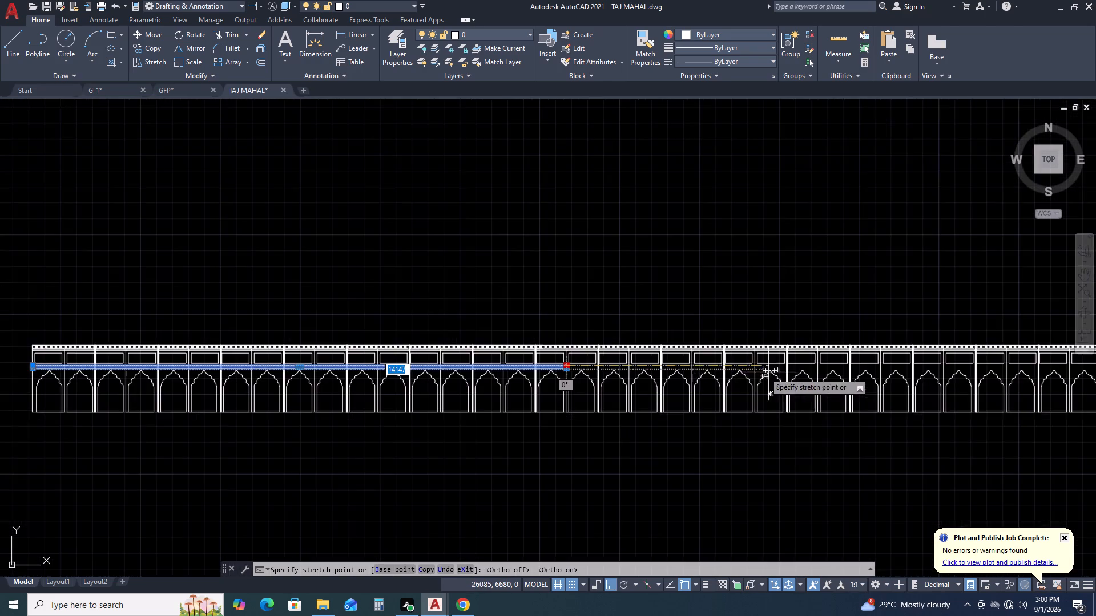
{"action": "middle_click_drag", "start_coordinate": [781, 373], "coordinate": [413, 367]}
{"action": "middle_click", "coordinate": [401, 367]}
{"action": "scroll", "coordinate": [699, 355], "scroll_direction": "up", "scroll_amount": 1}
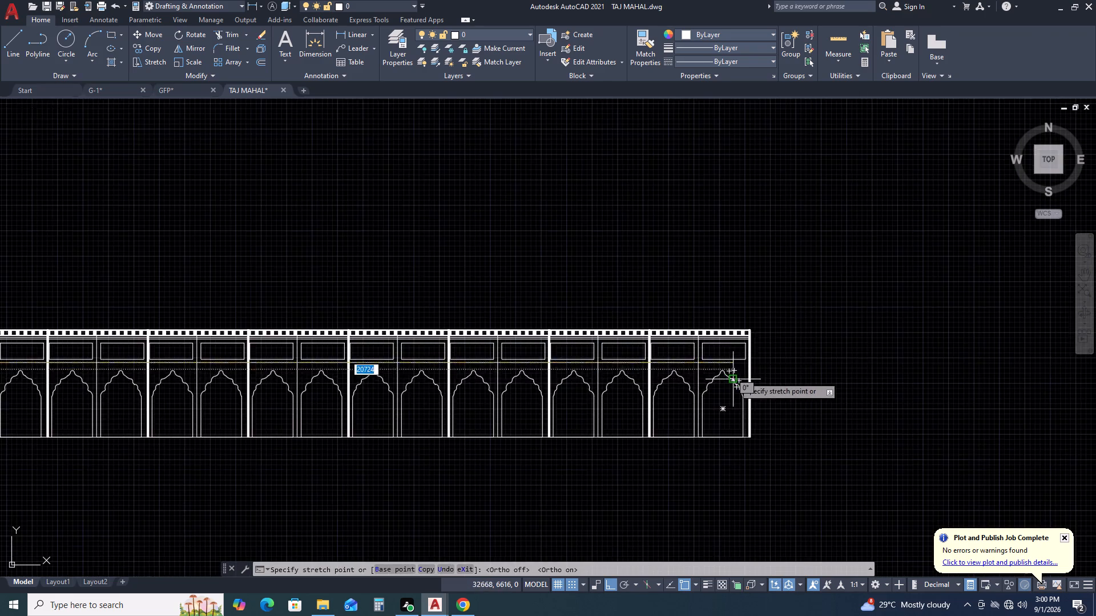
{"action": "scroll", "coordinate": [734, 376], "scroll_direction": "up", "scroll_amount": 2}
{"action": "left_click", "coordinate": [769, 344]}
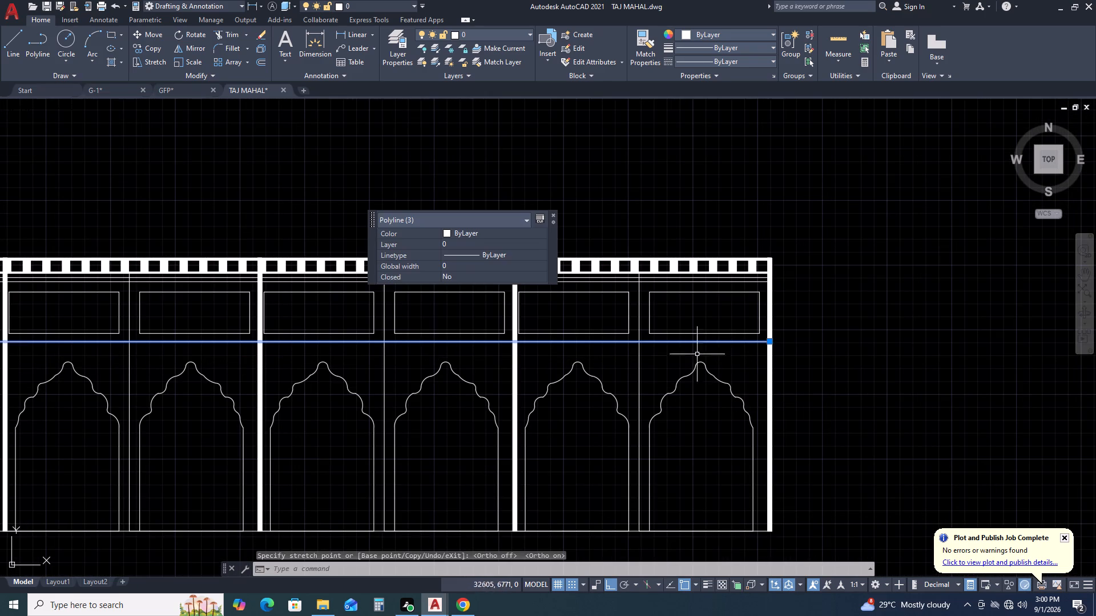
Stretch the middle moulding line below the panels from the thin mid-row divider to the last solid pillar.
{"action": "middle_click_drag", "start_coordinate": [489, 377], "coordinate": [700, 371]}
{"action": "scroll", "coordinate": [412, 337], "scroll_direction": "down", "scroll_amount": 2}
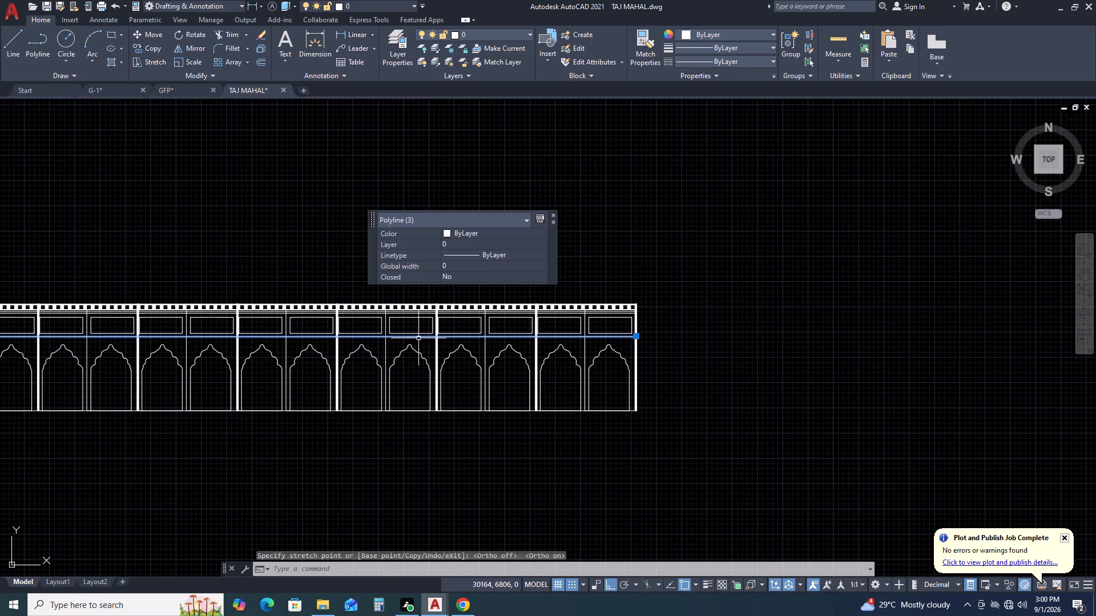
{"action": "middle_click_drag", "start_coordinate": [80, 345], "coordinate": [225, 343]}
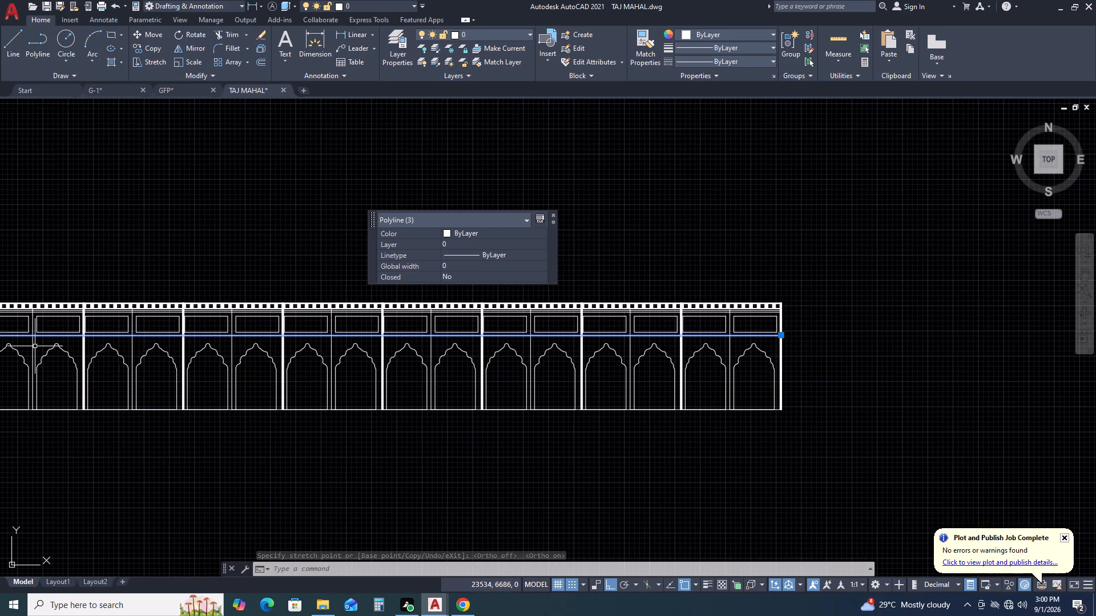
{"action": "scroll", "coordinate": [88, 337], "scroll_direction": "up", "scroll_amount": 1}
{"action": "middle_click_drag", "start_coordinate": [62, 333], "coordinate": [192, 362]}
{"action": "middle_click", "coordinate": [192, 362]}
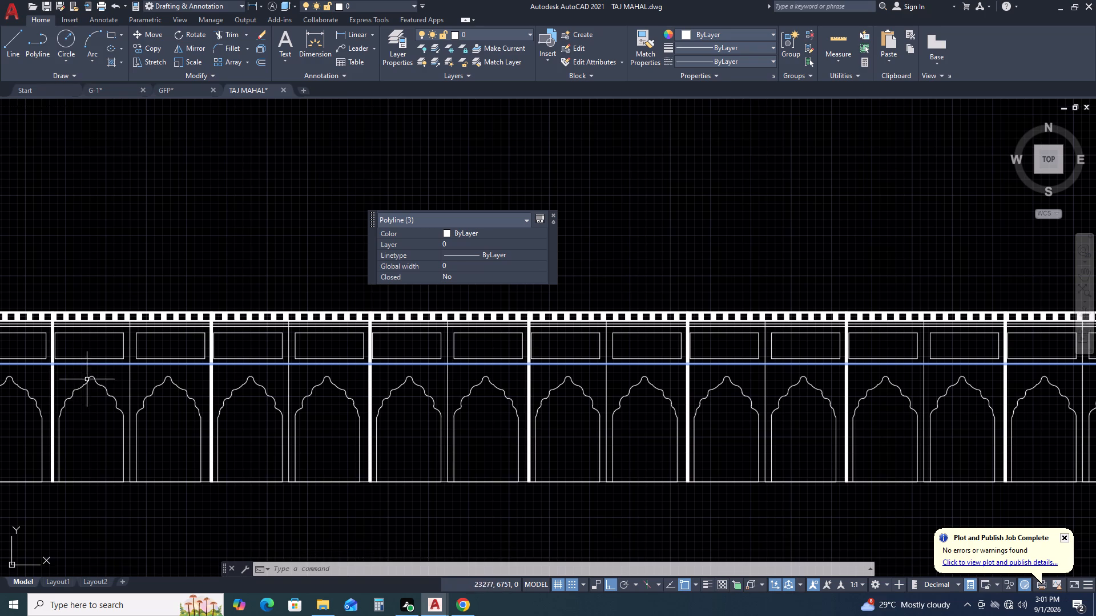
{"action": "middle_click_drag", "start_coordinate": [94, 394], "coordinate": [188, 325]}
{"action": "scroll", "coordinate": [59, 298], "scroll_direction": "up", "scroll_amount": 1}
{"action": "left_click", "coordinate": [68, 297]}
{"action": "middle_click_drag", "start_coordinate": [614, 286], "coordinate": [120, 321]}
{"action": "scroll", "coordinate": [116, 321], "scroll_direction": "down", "scroll_amount": 1}
{"action": "middle_click_drag", "start_coordinate": [763, 358], "coordinate": [263, 355]}
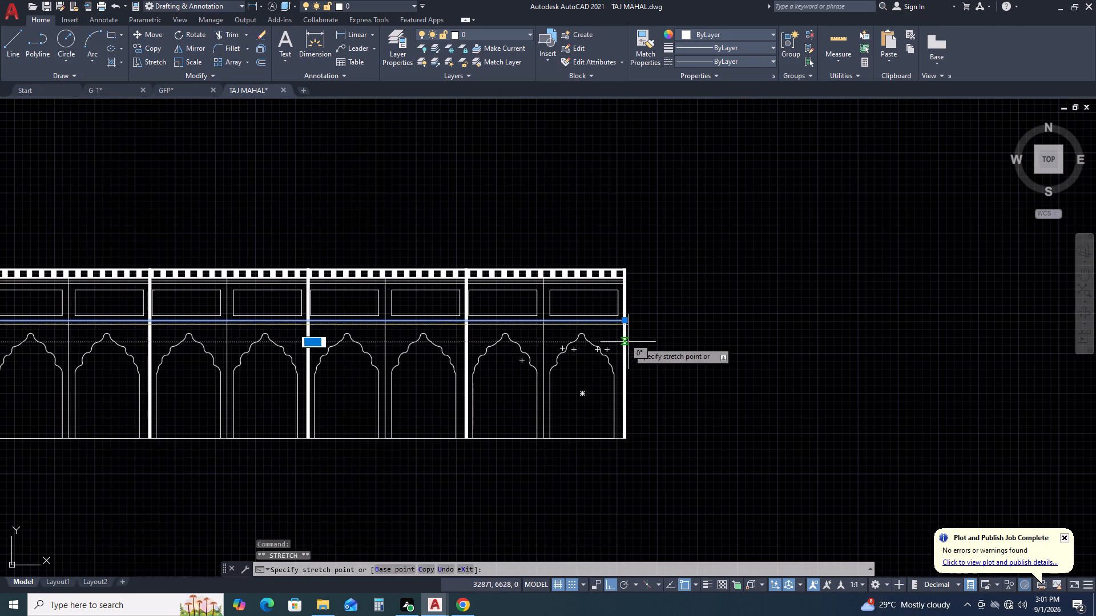
{"action": "scroll", "coordinate": [625, 338], "scroll_direction": "up", "scroll_amount": 3}
{"action": "left_click", "coordinate": [624, 285]}
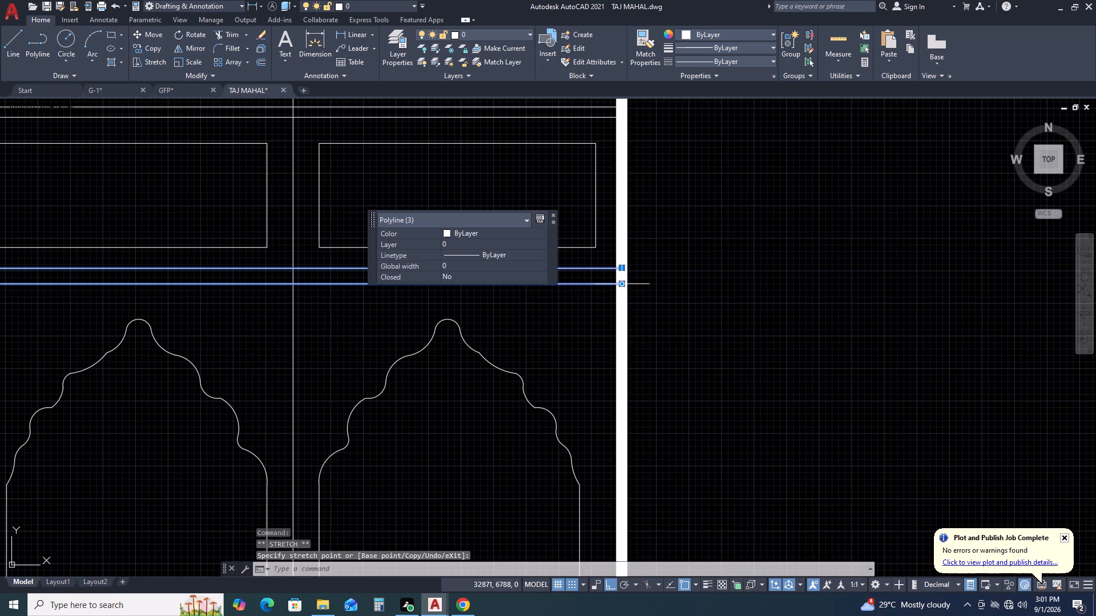
Stretch the lowest moulding line below the panels to the last solid pillar and clear the selection.
{"action": "scroll", "coordinate": [623, 290], "scroll_direction": "down", "scroll_amount": 2}
{"action": "middle_click_drag", "start_coordinate": [457, 382], "coordinate": [567, 352]}
{"action": "middle_click_drag", "start_coordinate": [353, 384], "coordinate": [484, 380]}
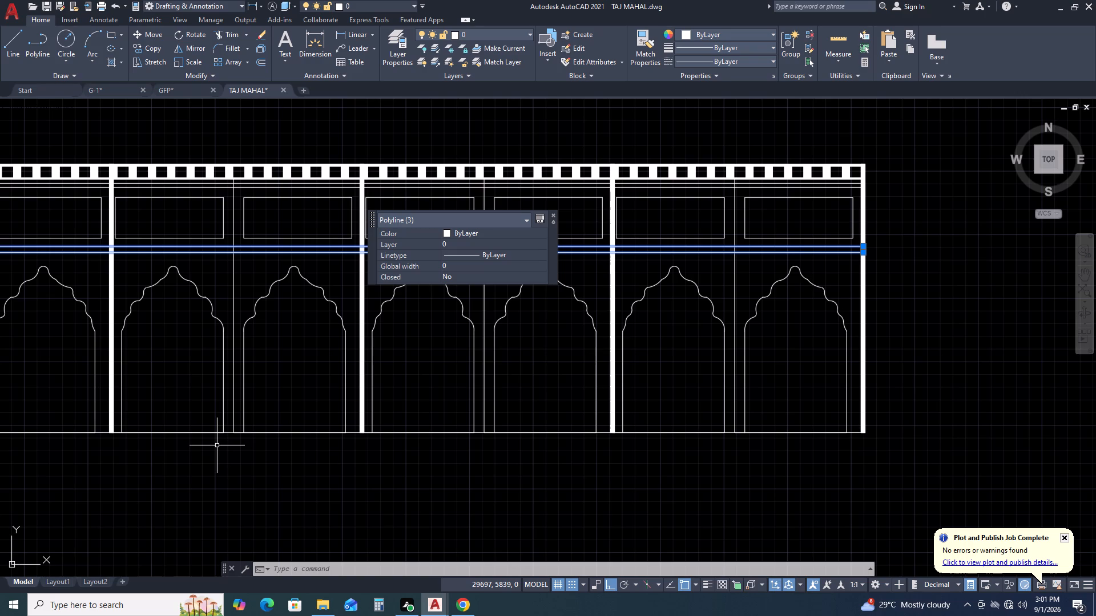
{"action": "scroll", "coordinate": [249, 447], "scroll_direction": "down", "scroll_amount": 1}
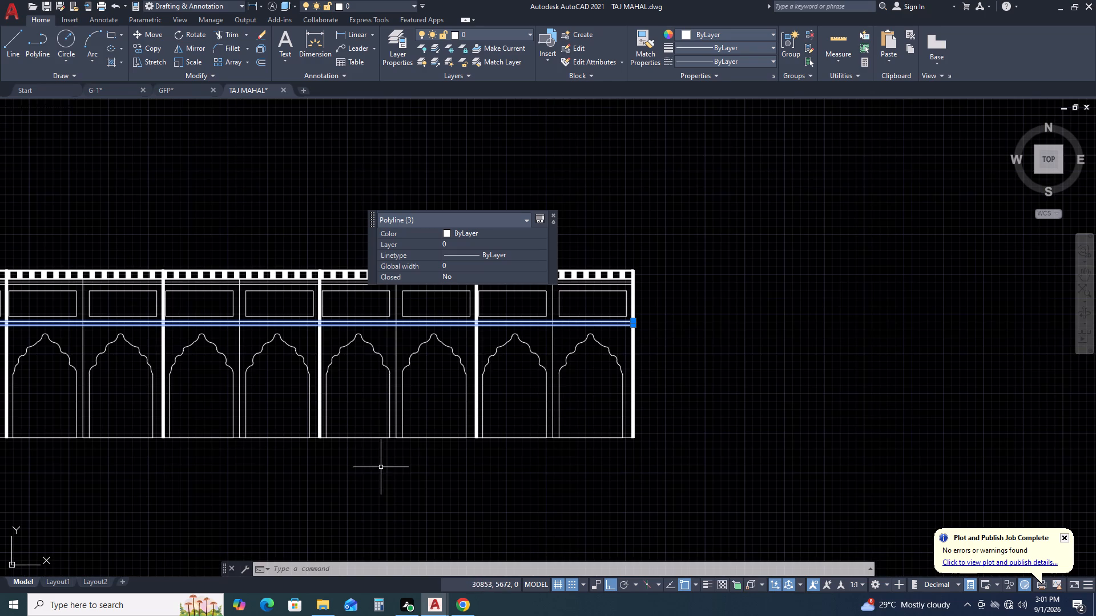
{"action": "scroll", "coordinate": [337, 409], "scroll_direction": "down", "scroll_amount": 2}
{"action": "middle_click_drag", "start_coordinate": [247, 407], "coordinate": [434, 407]}
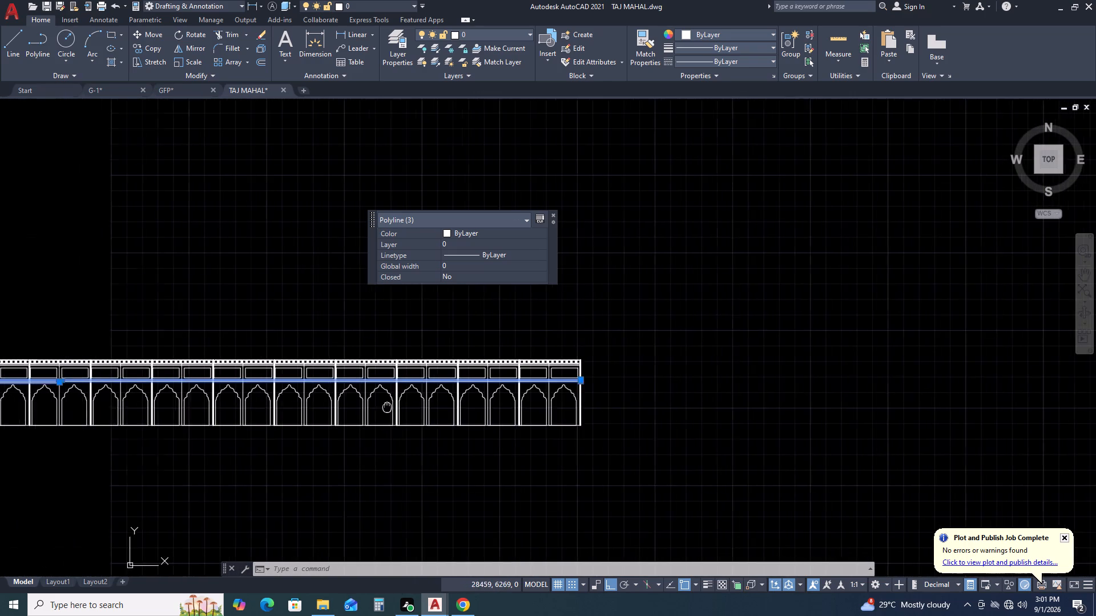
{"action": "middle_click_drag", "start_coordinate": [434, 407], "coordinate": [465, 407]}
{"action": "middle_click", "coordinate": [465, 407]}
{"action": "middle_click_drag", "start_coordinate": [215, 408], "coordinate": [287, 408]}
{"action": "scroll", "coordinate": [239, 375], "scroll_direction": "up", "scroll_amount": 4}
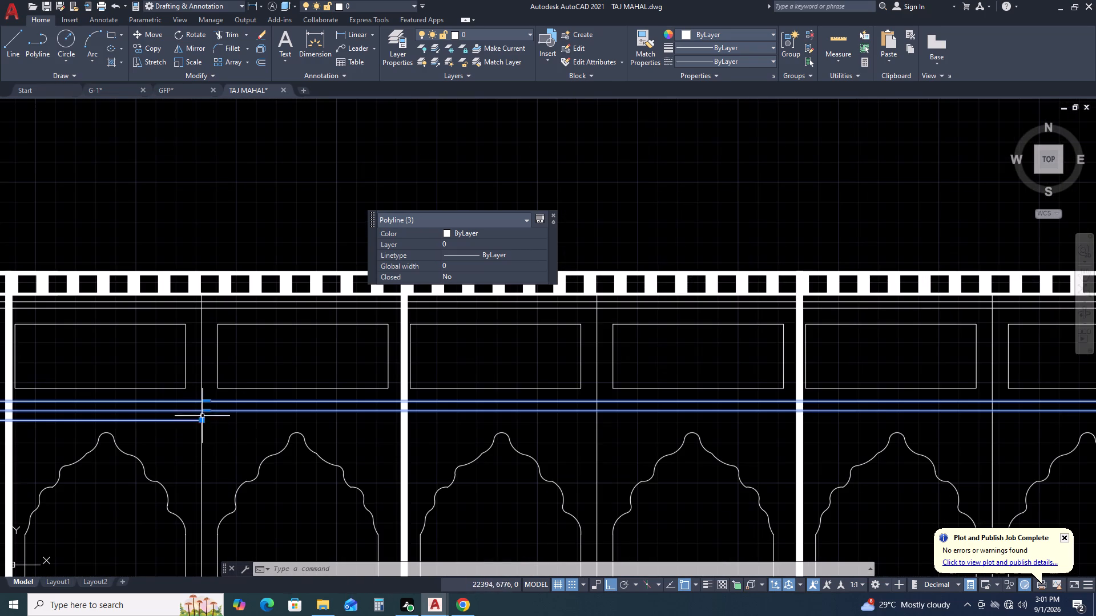
{"action": "left_click", "coordinate": [200, 422]}
{"action": "scroll", "coordinate": [217, 432], "scroll_direction": "down", "scroll_amount": 3}
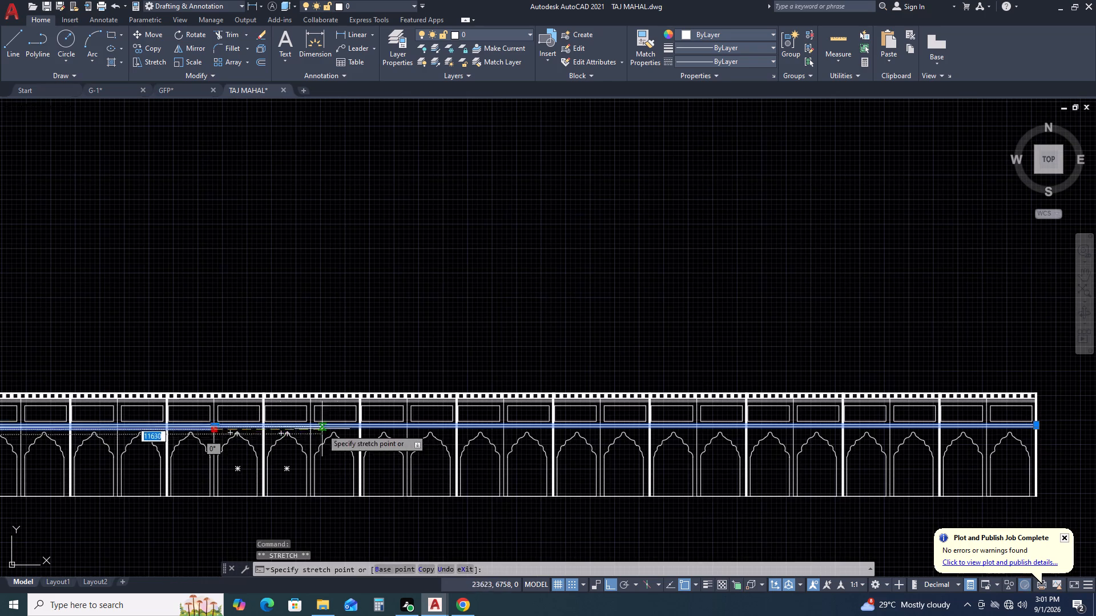
{"action": "middle_click_drag", "start_coordinate": [619, 422], "coordinate": [199, 417]}
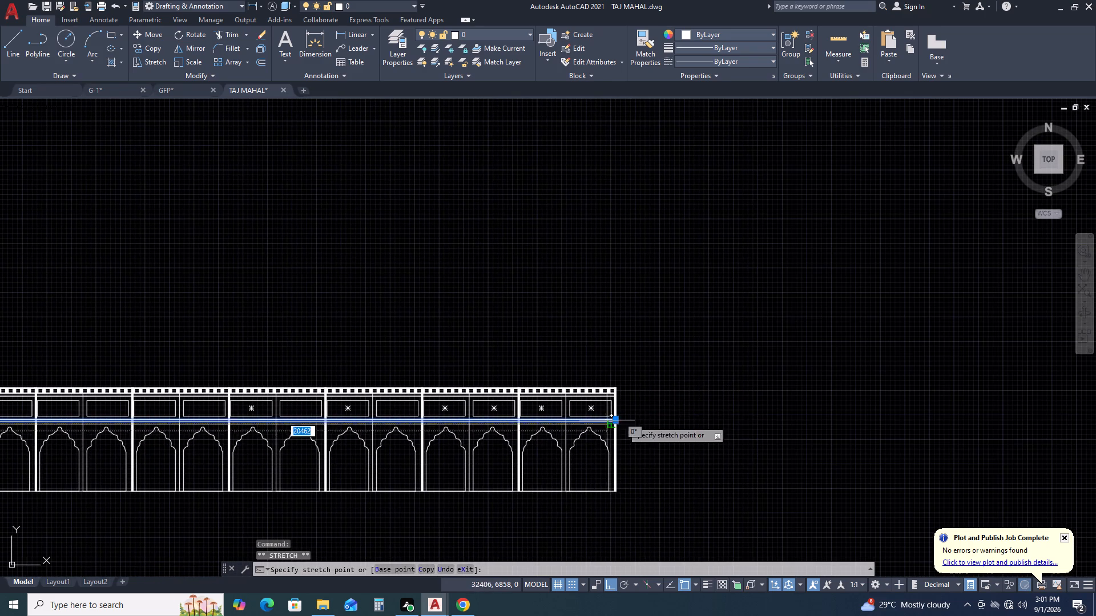
{"action": "scroll", "coordinate": [615, 428], "scroll_direction": "up", "scroll_amount": 4}
{"action": "left_click", "coordinate": [618, 410]}
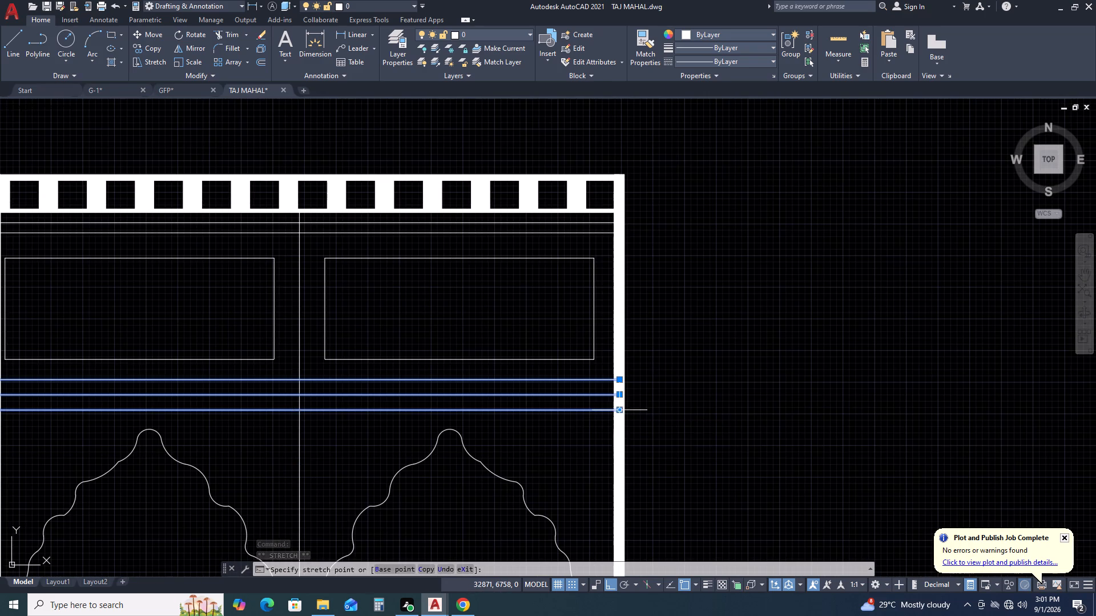
{"action": "key", "text": "Escape"}
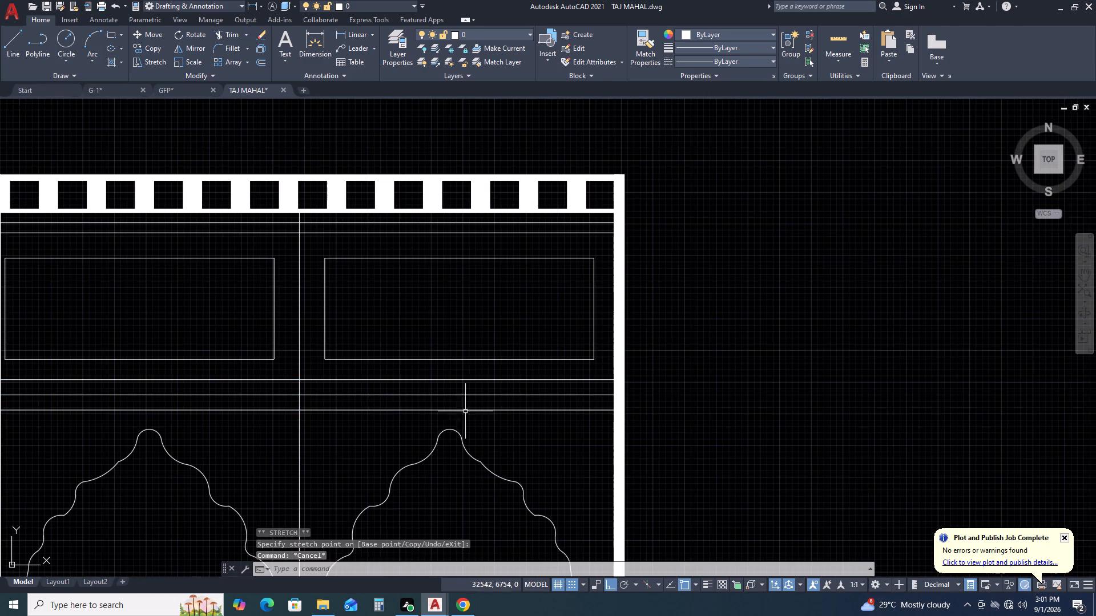
Examine the moulding lines and base line along the whole arch-bay row.
{"action": "scroll", "coordinate": [520, 403], "scroll_direction": "down", "scroll_amount": 4}
{"action": "scroll", "coordinate": [299, 409], "scroll_direction": "down", "scroll_amount": 1}
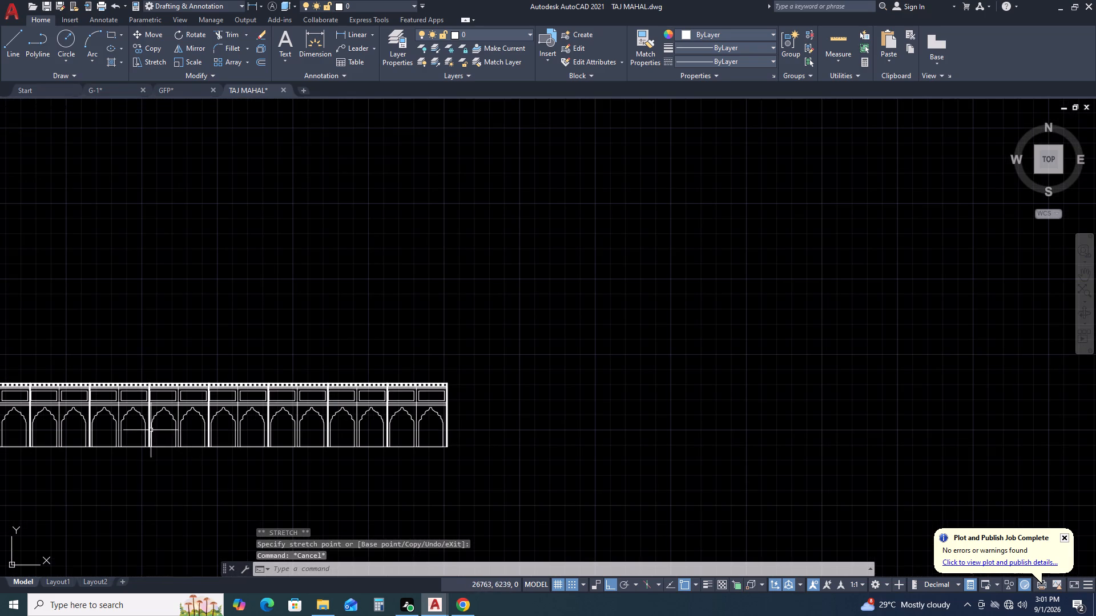
{"action": "middle_click_drag", "start_coordinate": [88, 425], "coordinate": [257, 384]}
{"action": "middle_click_drag", "start_coordinate": [372, 358], "coordinate": [481, 313]}
{"action": "scroll", "coordinate": [376, 275], "scroll_direction": "up", "scroll_amount": 3}
{"action": "scroll", "coordinate": [323, 349], "scroll_direction": "down", "scroll_amount": 2}
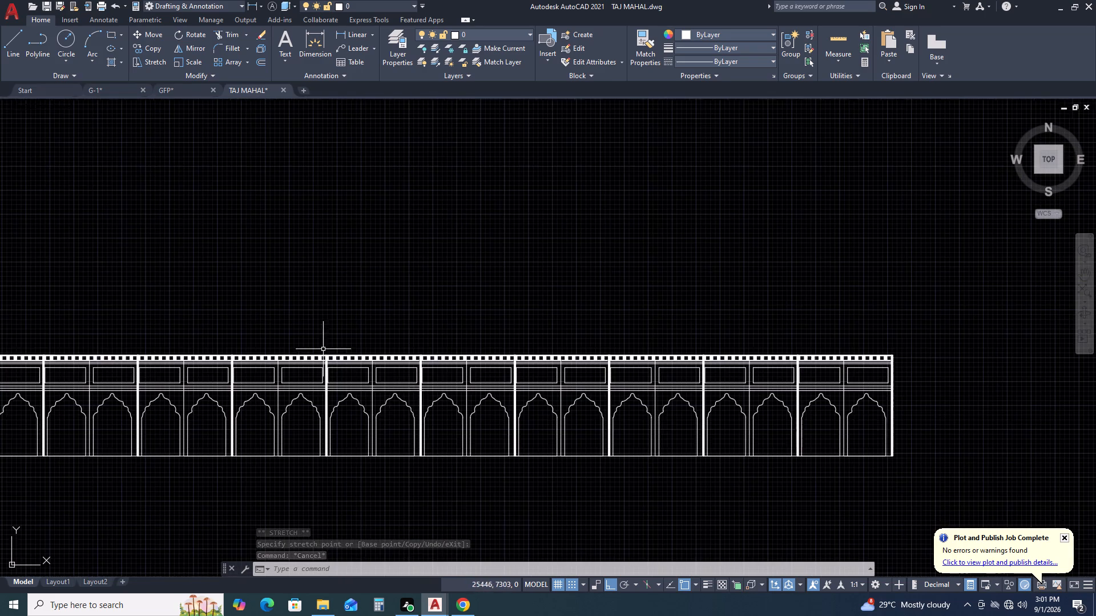
{"action": "middle_click_drag", "start_coordinate": [445, 399], "coordinate": [235, 338]}
{"action": "scroll", "coordinate": [221, 333], "scroll_direction": "down", "scroll_amount": 1}
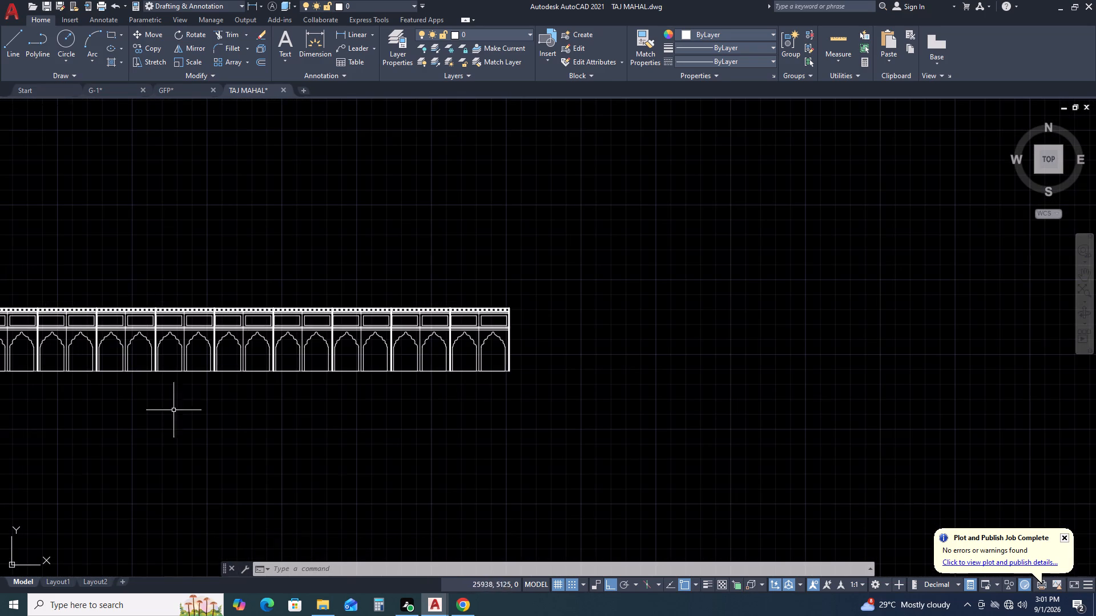
{"action": "scroll", "coordinate": [352, 325], "scroll_direction": "down", "scroll_amount": 1}
{"action": "scroll", "coordinate": [352, 325], "scroll_direction": "up", "scroll_amount": 1}
{"action": "scroll", "coordinate": [352, 325], "scroll_direction": "down", "scroll_amount": 2}
{"action": "middle_click_drag", "start_coordinate": [231, 339], "coordinate": [397, 339]}
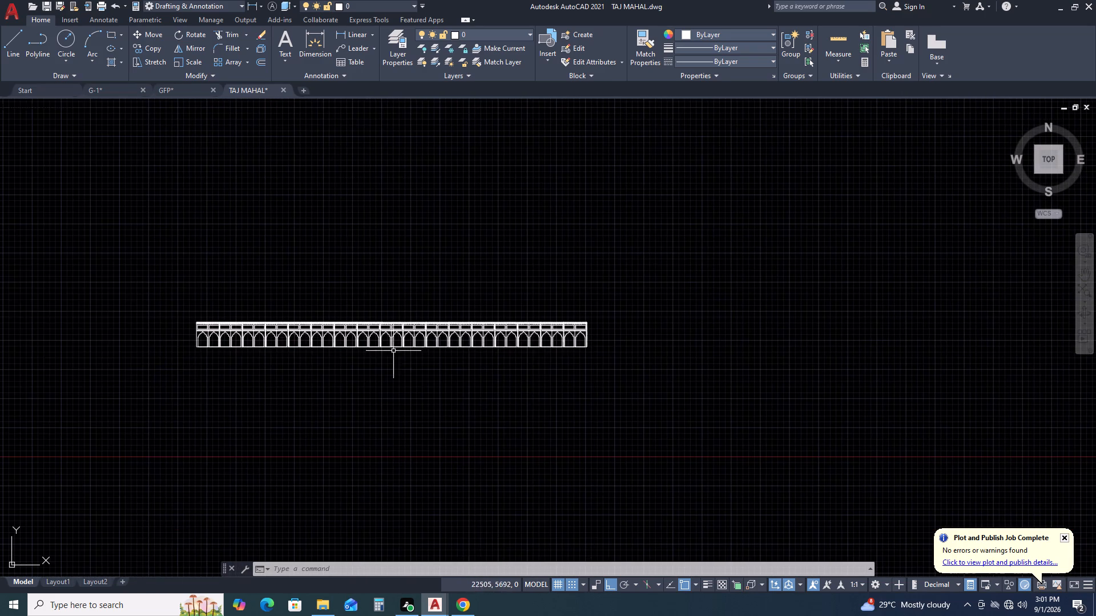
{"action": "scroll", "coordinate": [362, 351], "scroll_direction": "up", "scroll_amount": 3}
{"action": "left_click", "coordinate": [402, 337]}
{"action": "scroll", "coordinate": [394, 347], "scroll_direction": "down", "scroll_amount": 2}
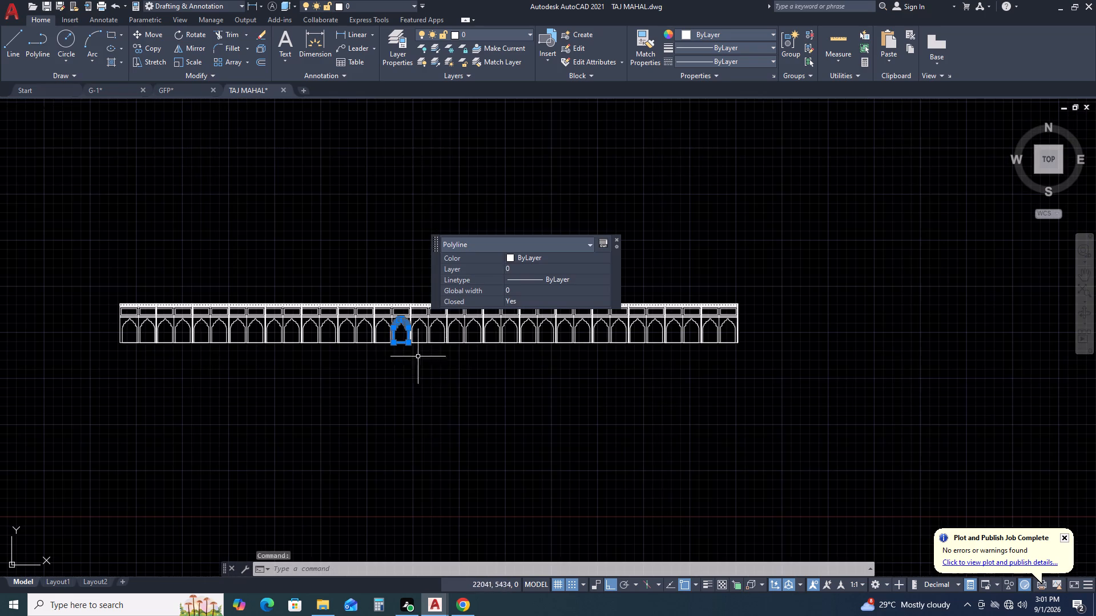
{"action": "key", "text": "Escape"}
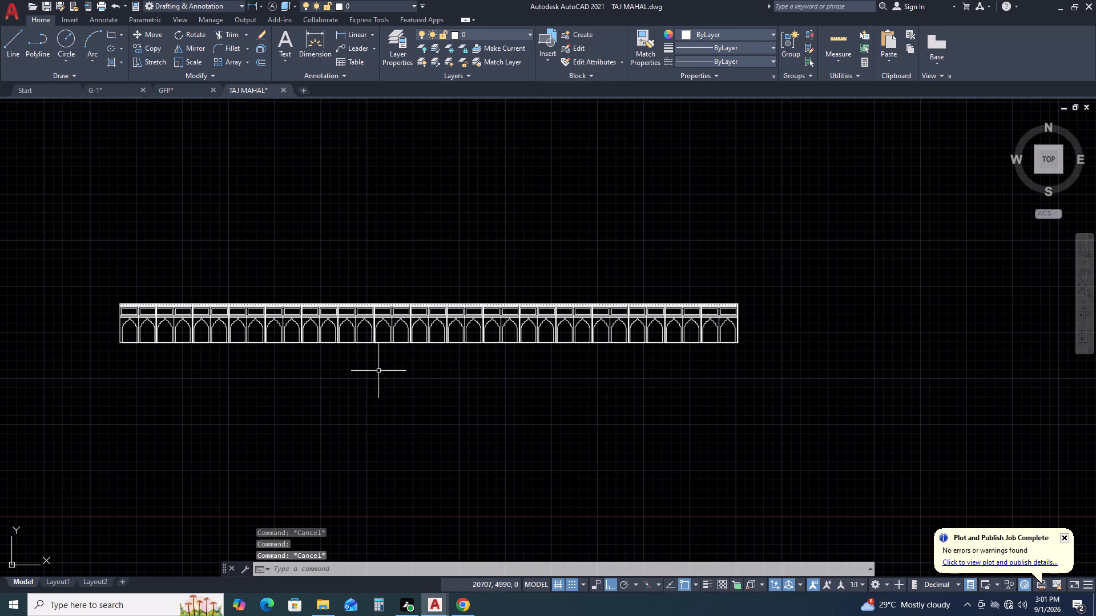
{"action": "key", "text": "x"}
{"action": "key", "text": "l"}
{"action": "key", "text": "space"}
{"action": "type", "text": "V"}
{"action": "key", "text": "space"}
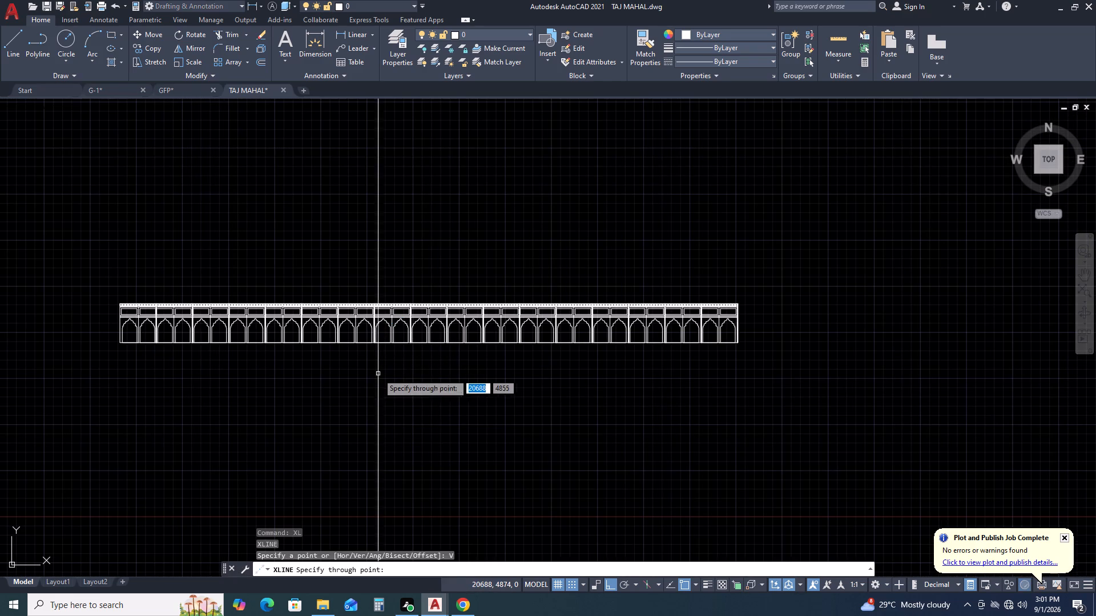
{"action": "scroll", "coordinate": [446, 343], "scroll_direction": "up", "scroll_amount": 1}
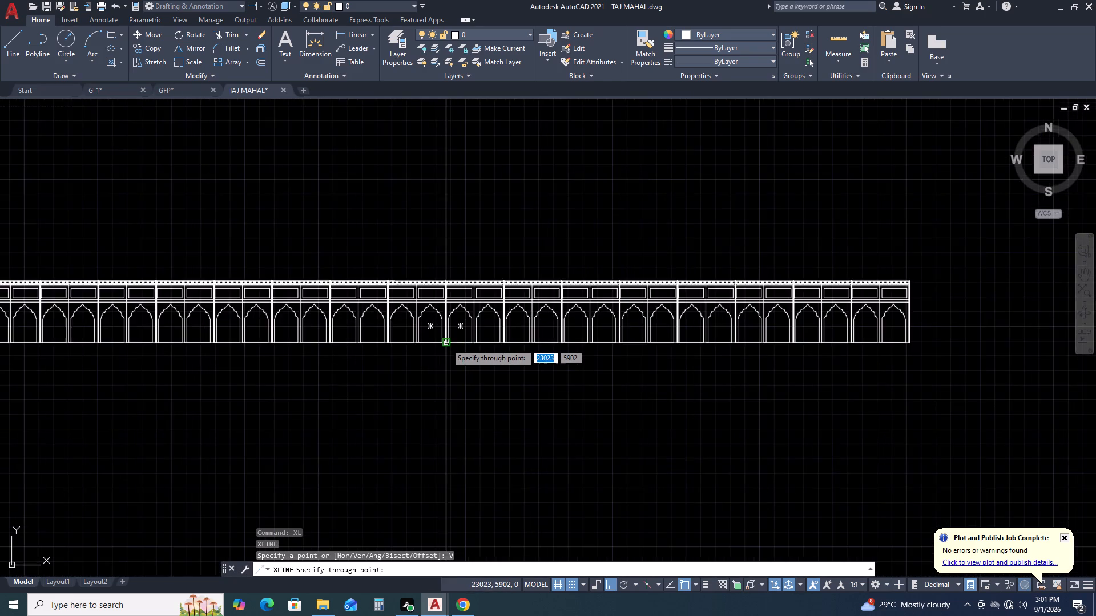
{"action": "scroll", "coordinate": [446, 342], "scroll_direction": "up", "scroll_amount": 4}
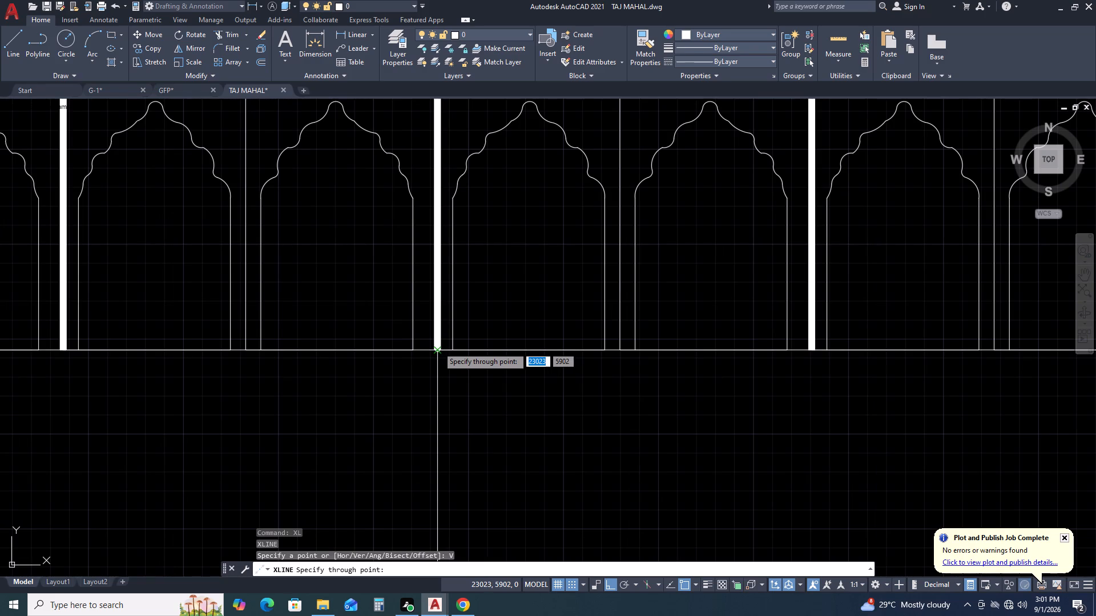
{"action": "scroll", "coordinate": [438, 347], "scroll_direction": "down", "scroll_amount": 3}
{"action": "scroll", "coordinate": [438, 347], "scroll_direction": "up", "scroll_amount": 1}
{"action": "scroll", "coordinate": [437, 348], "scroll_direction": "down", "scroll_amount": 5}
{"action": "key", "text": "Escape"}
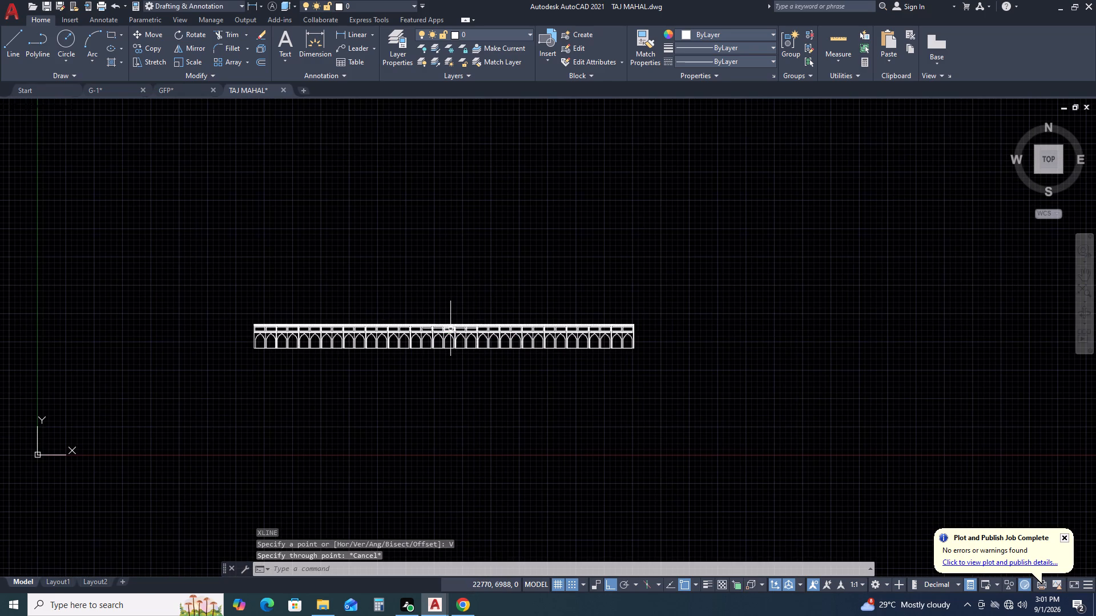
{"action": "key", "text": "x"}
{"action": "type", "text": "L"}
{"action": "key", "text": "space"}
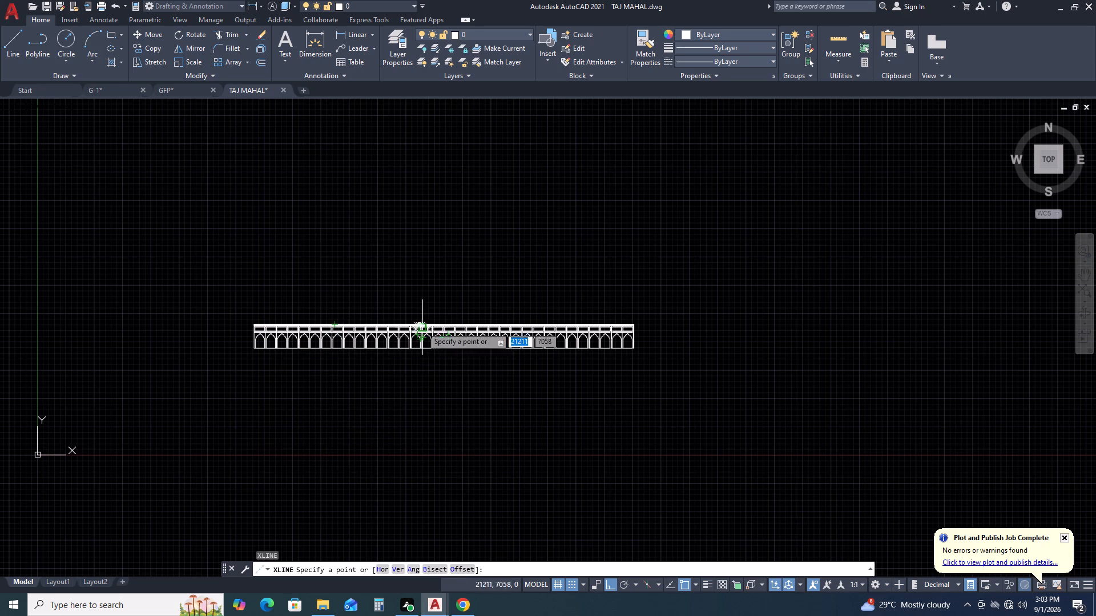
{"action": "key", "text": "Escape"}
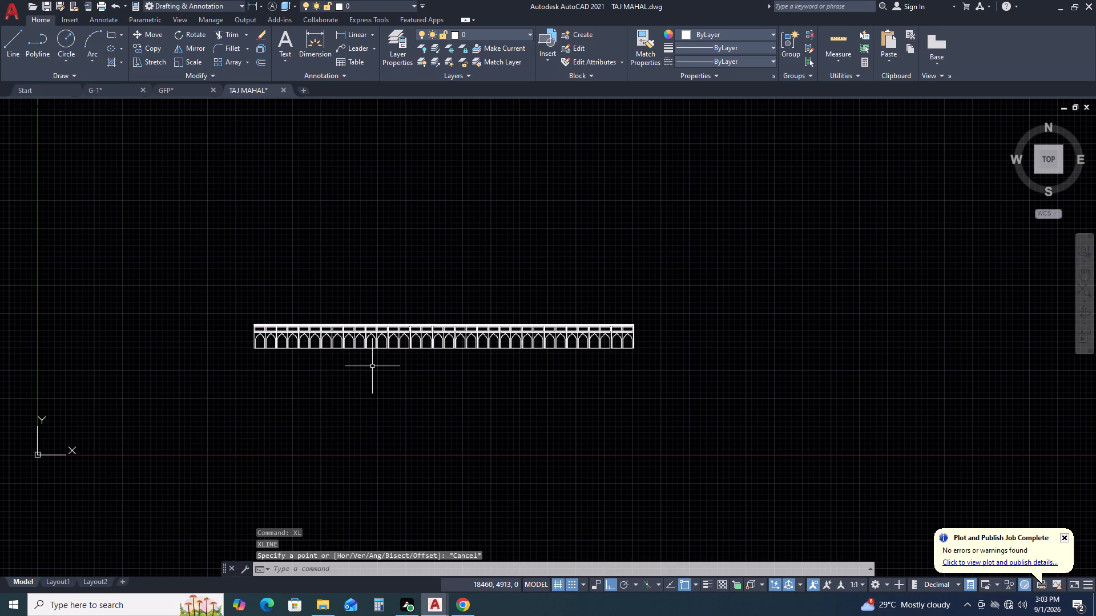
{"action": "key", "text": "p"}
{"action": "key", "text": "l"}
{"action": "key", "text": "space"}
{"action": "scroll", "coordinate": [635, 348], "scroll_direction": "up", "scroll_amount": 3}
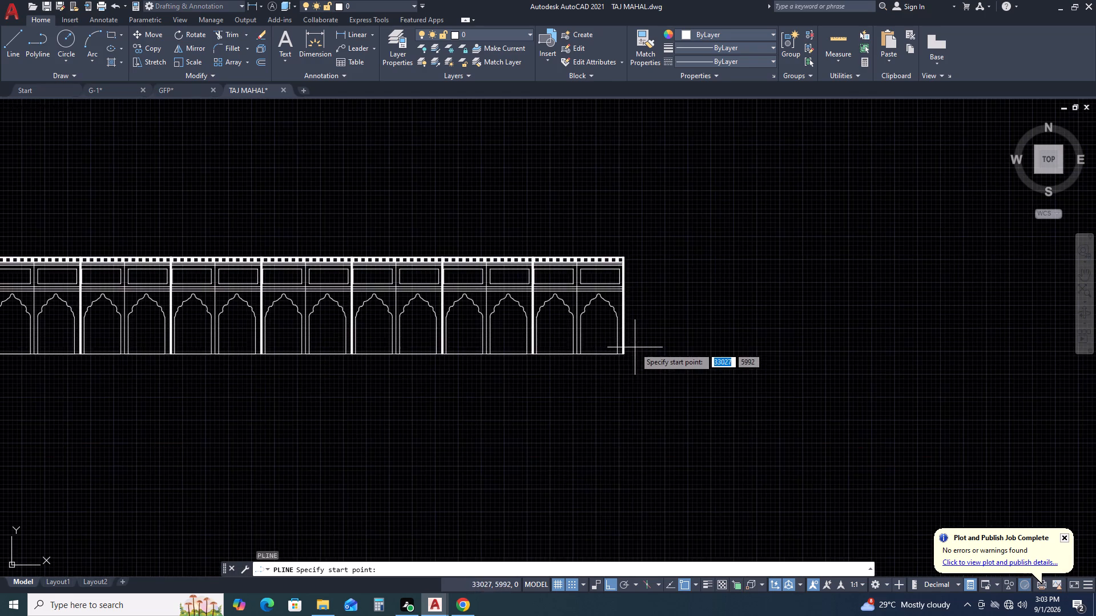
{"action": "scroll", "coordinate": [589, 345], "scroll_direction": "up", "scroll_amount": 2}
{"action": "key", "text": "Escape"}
Copy the arch-bay row's full-length base line straight down by about 771 mm.
{"action": "scroll", "coordinate": [664, 363], "scroll_direction": "up", "scroll_amount": 2}
{"action": "left_click", "coordinate": [658, 383]}
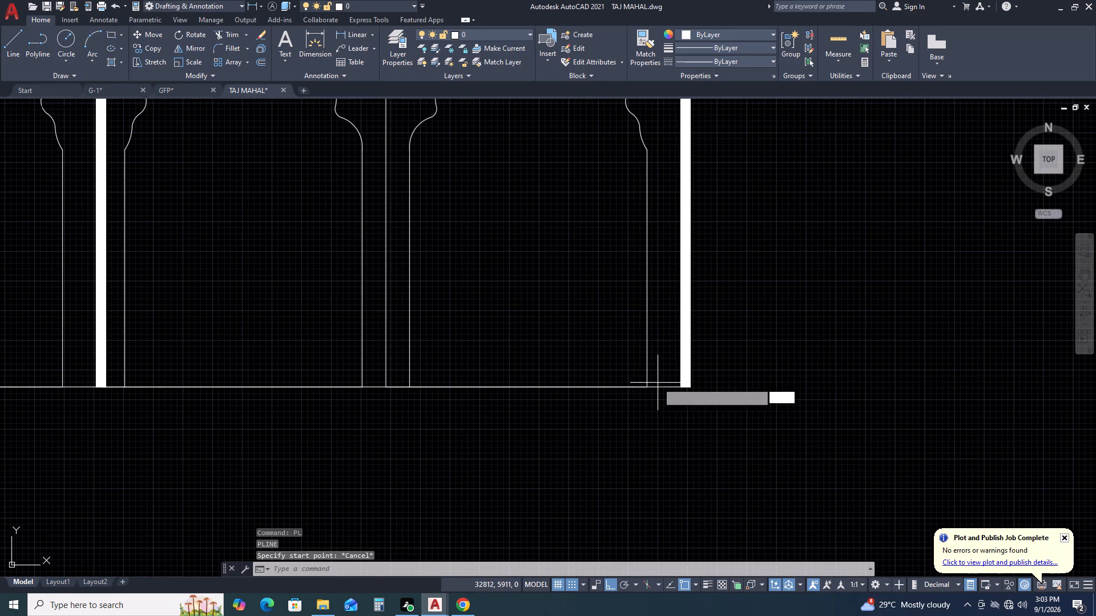
{"action": "left_click", "coordinate": [652, 399]}
{"action": "scroll", "coordinate": [616, 399], "scroll_direction": "down", "scroll_amount": 6}
{"action": "middle_click_drag", "start_coordinate": [613, 400], "coordinate": [652, 305]}
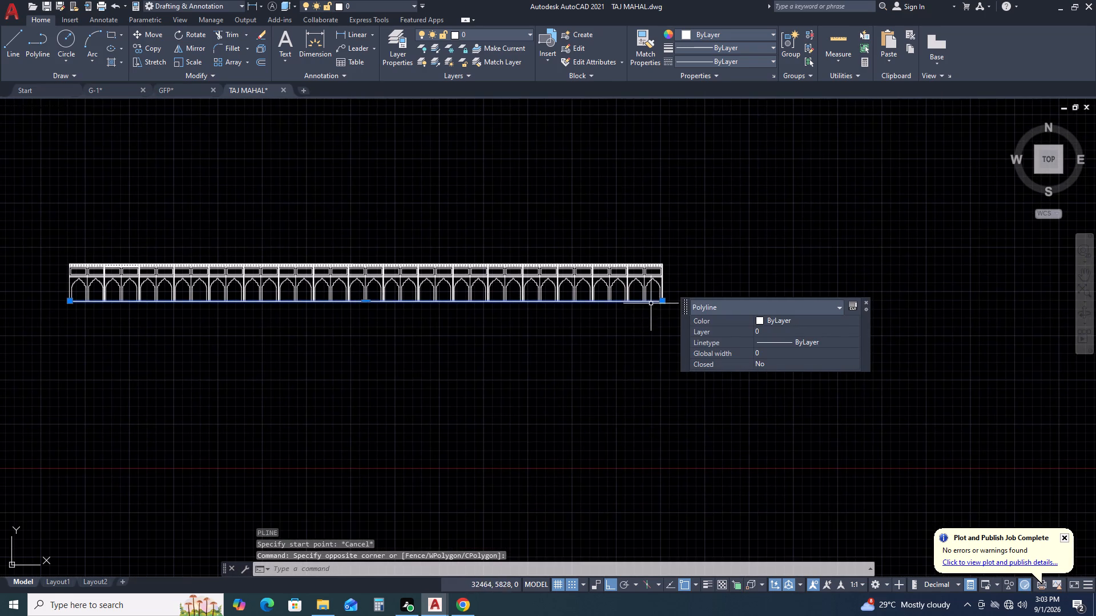
{"action": "key", "text": "c"}
{"action": "type", "text": "O"}
{"action": "key", "text": "space"}
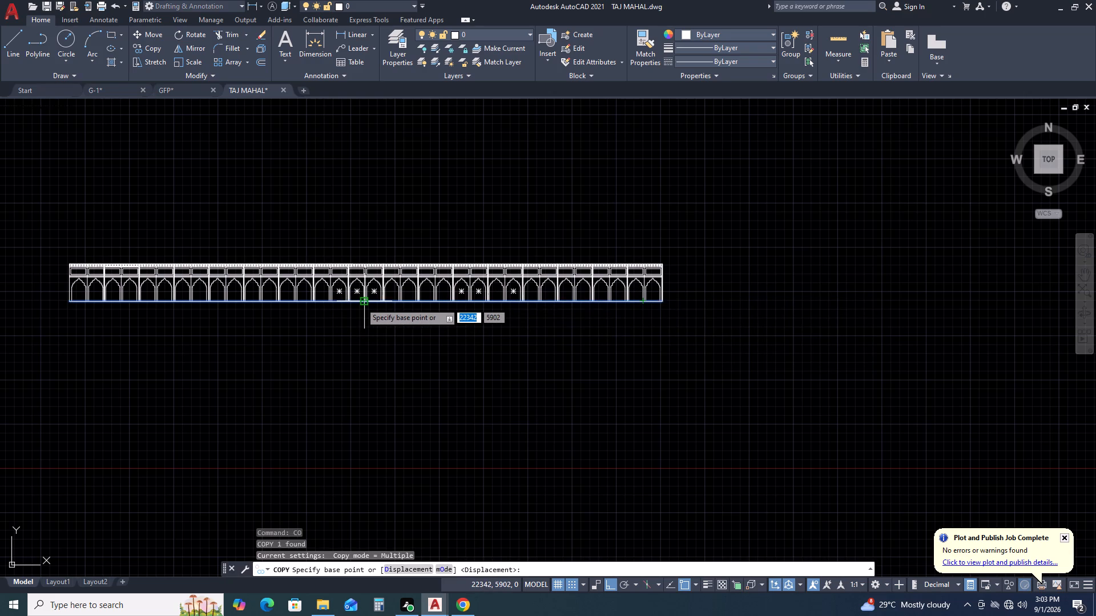
{"action": "scroll", "coordinate": [365, 303], "scroll_direction": "up", "scroll_amount": 2}
{"action": "left_click", "coordinate": [375, 299]}
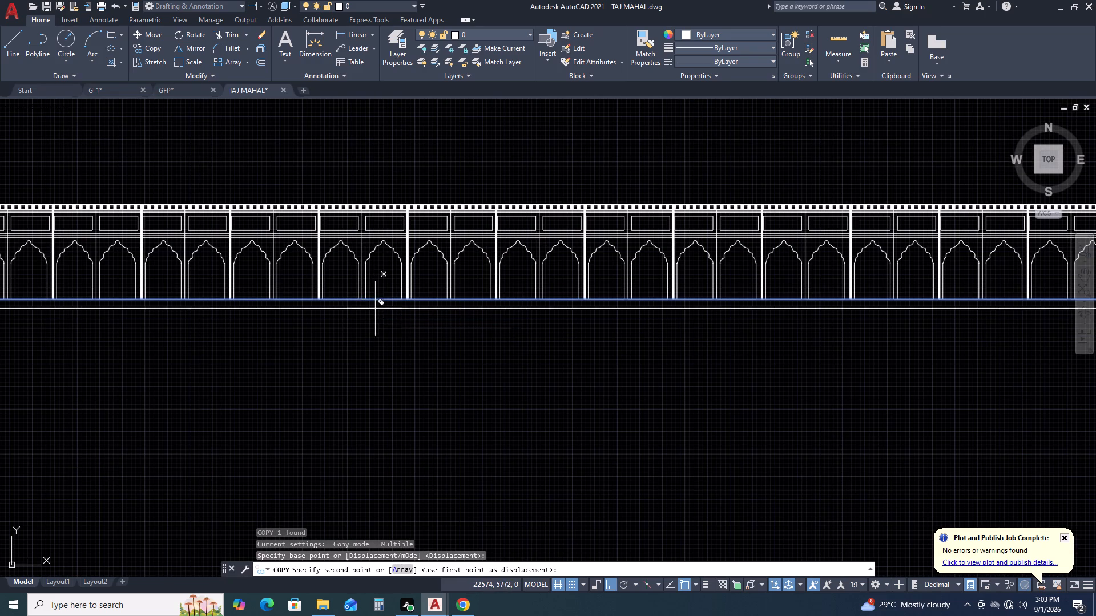
{"action": "left_click", "coordinate": [378, 355]}
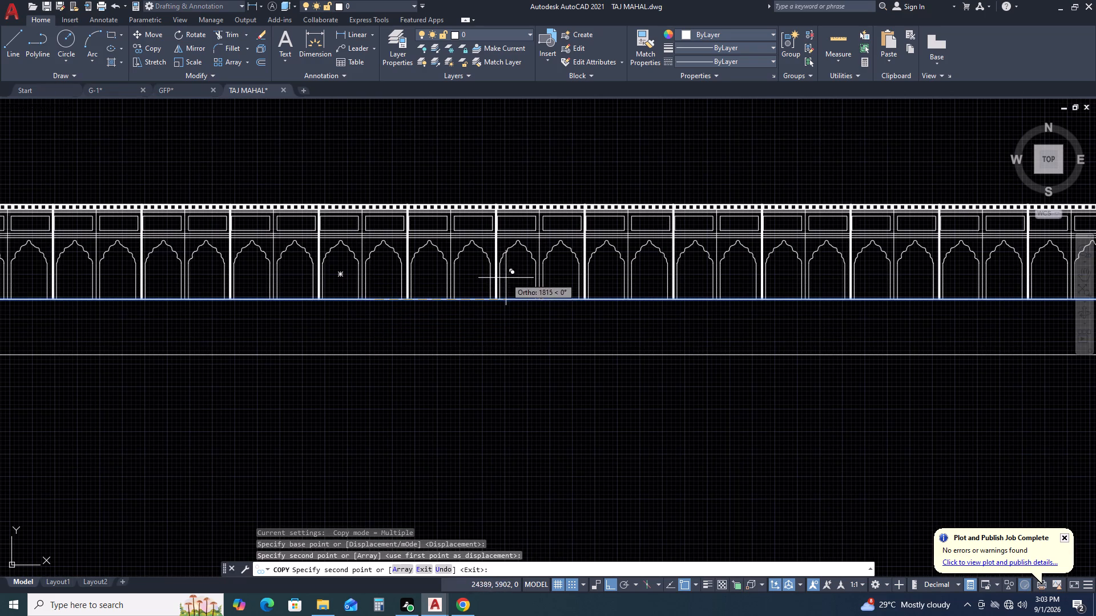
{"action": "key", "text": "Escape"}
{"action": "scroll", "coordinate": [514, 287], "scroll_direction": "down", "scroll_amount": 2}
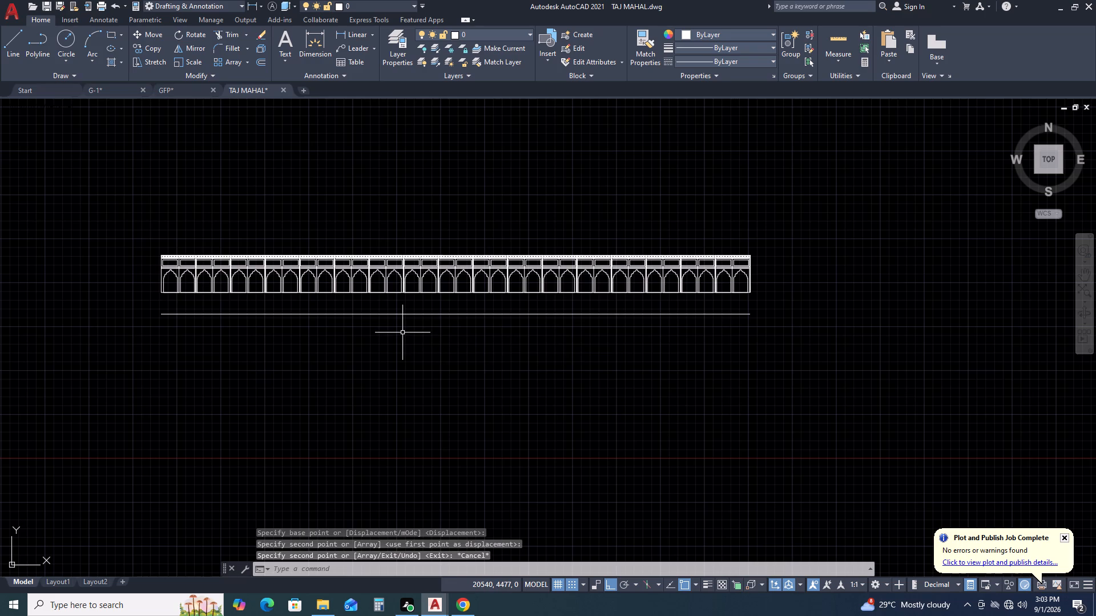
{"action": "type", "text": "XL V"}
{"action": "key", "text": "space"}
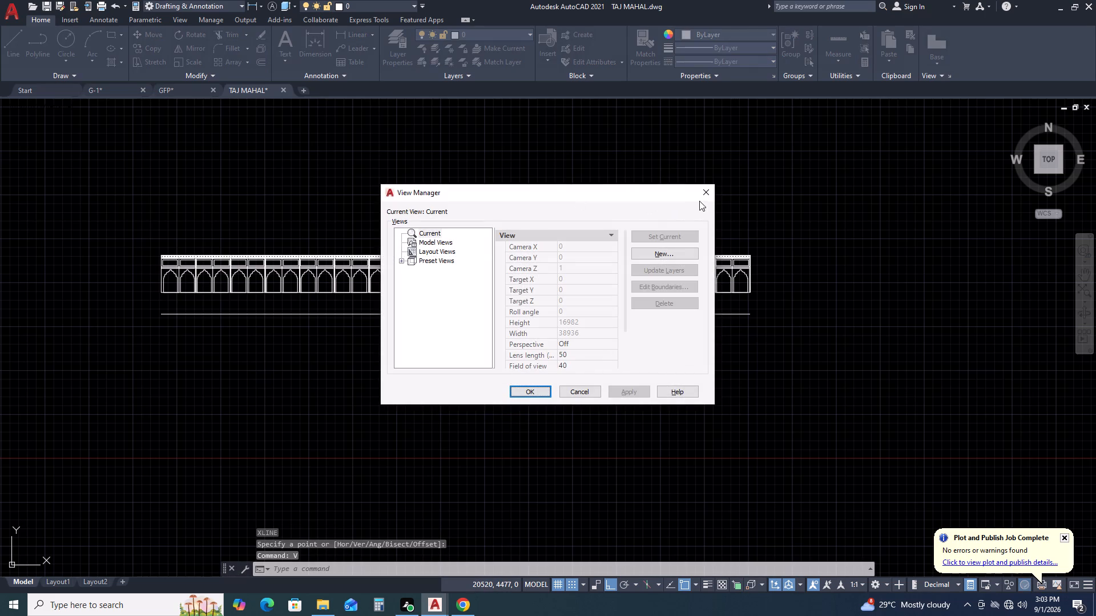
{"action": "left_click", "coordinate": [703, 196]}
Place a vertical construction line through the midpoint of the copied line below the arch-bay row.
{"action": "key", "text": "x"}
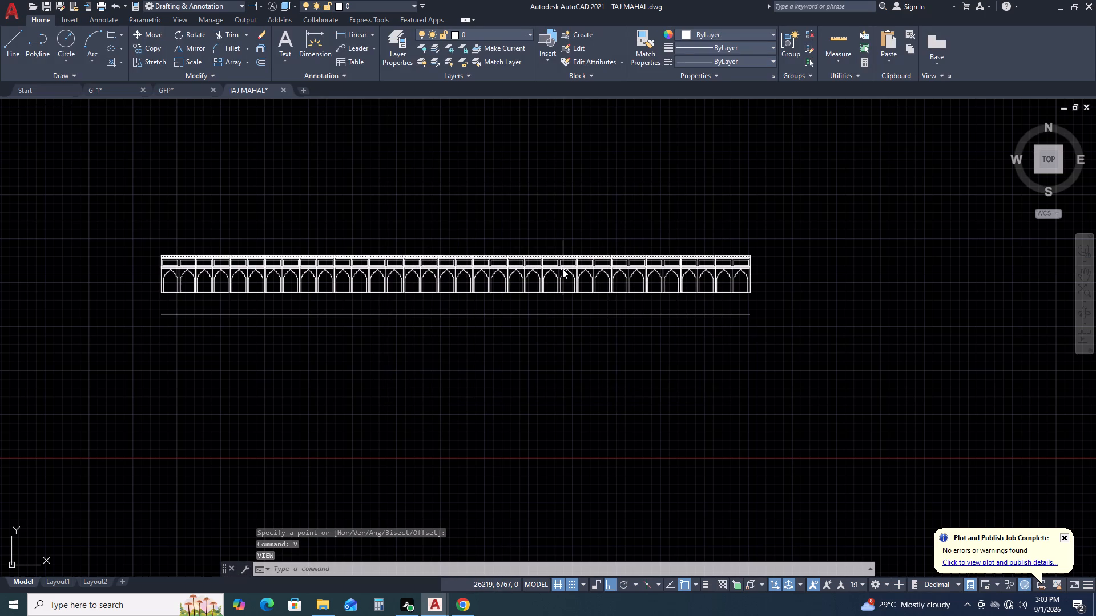
{"action": "key", "text": "l"}
{"action": "key", "text": "space"}
{"action": "type", "text": "V"}
{"action": "key", "text": "space"}
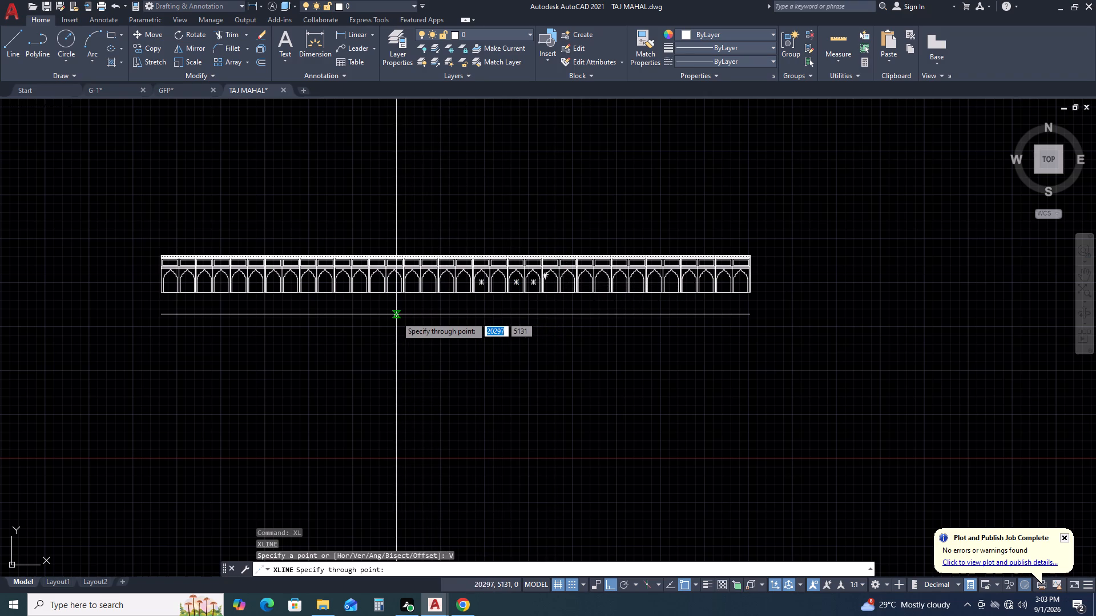
{"action": "left_click", "coordinate": [452, 314]}
{"action": "key", "text": "Escape"}
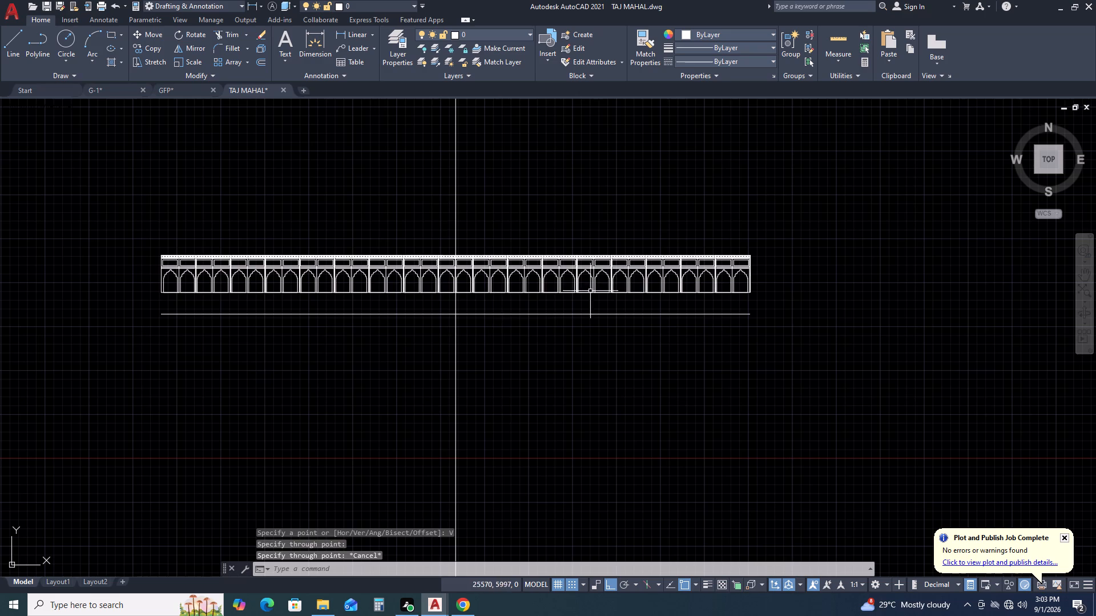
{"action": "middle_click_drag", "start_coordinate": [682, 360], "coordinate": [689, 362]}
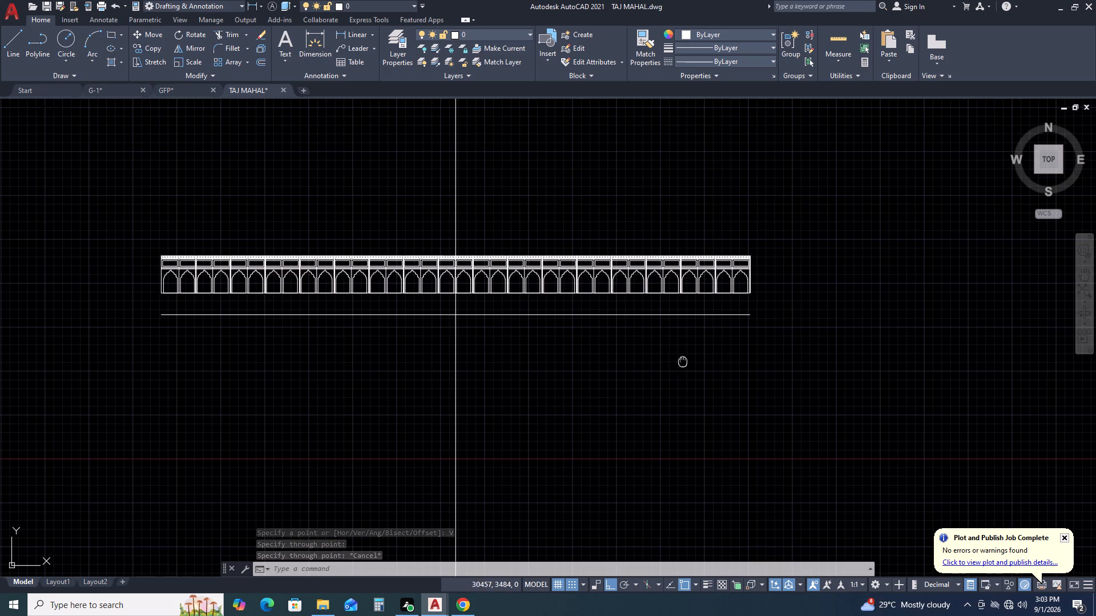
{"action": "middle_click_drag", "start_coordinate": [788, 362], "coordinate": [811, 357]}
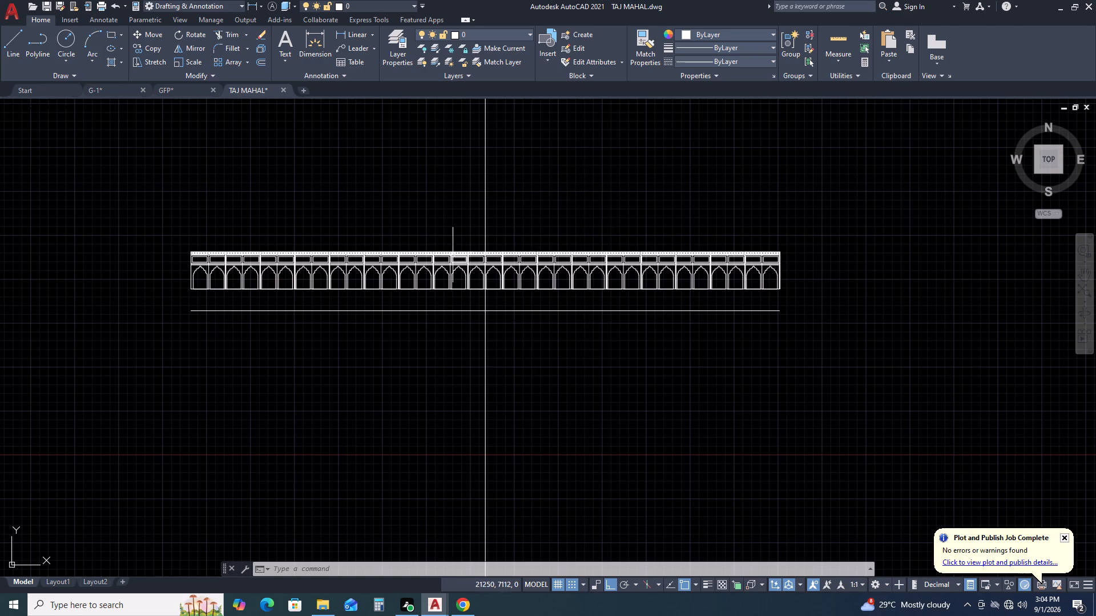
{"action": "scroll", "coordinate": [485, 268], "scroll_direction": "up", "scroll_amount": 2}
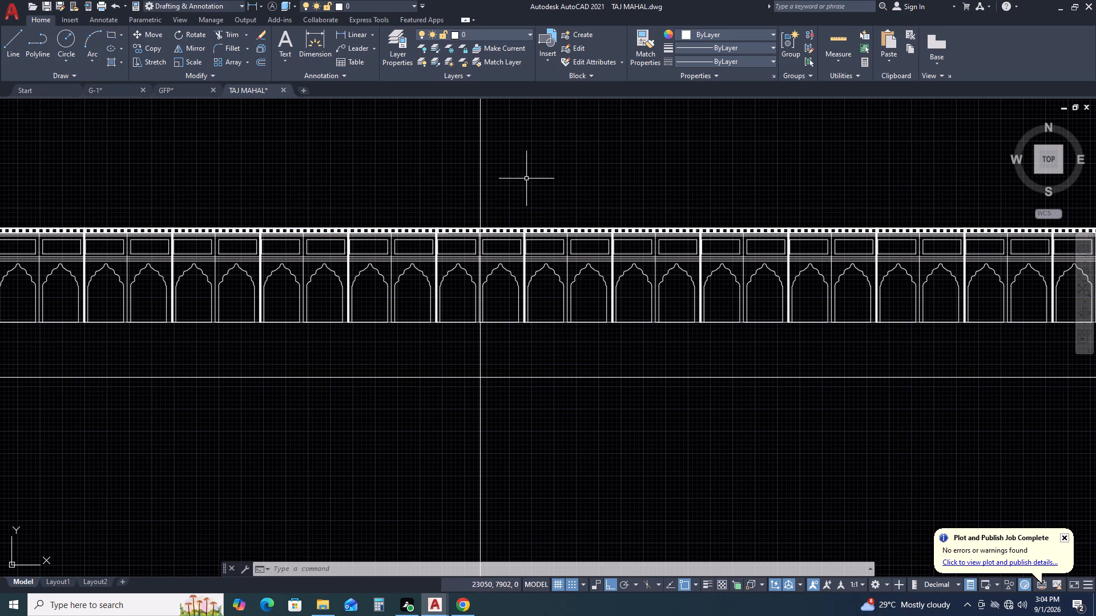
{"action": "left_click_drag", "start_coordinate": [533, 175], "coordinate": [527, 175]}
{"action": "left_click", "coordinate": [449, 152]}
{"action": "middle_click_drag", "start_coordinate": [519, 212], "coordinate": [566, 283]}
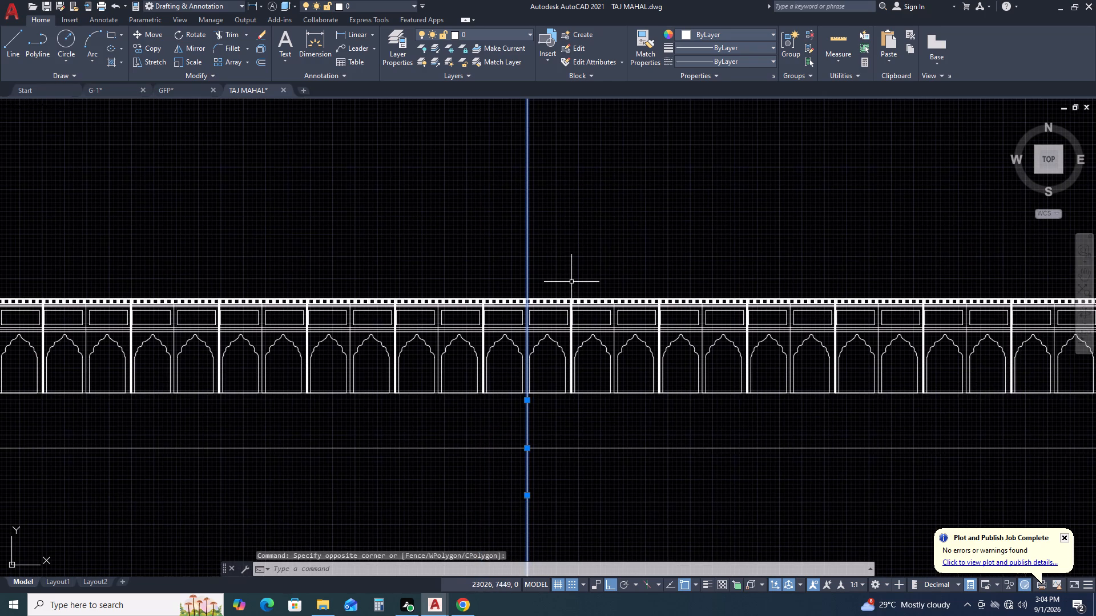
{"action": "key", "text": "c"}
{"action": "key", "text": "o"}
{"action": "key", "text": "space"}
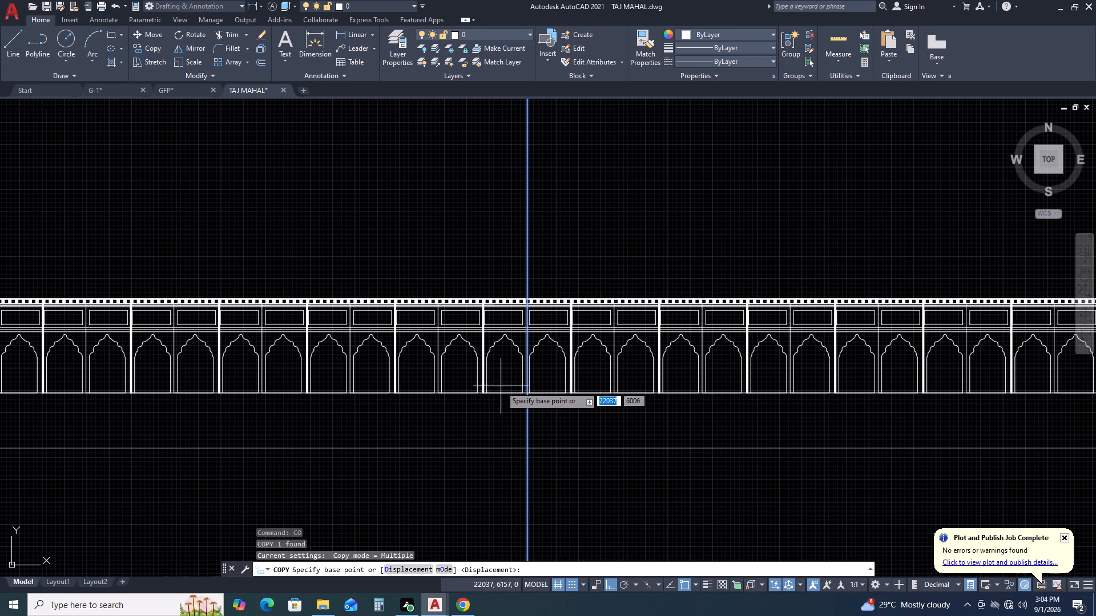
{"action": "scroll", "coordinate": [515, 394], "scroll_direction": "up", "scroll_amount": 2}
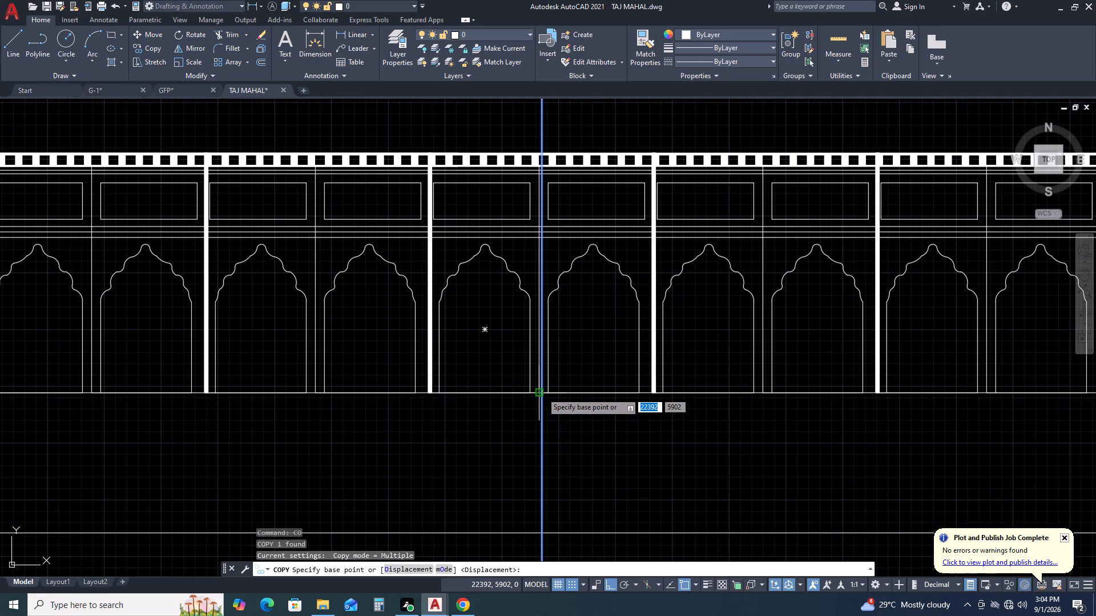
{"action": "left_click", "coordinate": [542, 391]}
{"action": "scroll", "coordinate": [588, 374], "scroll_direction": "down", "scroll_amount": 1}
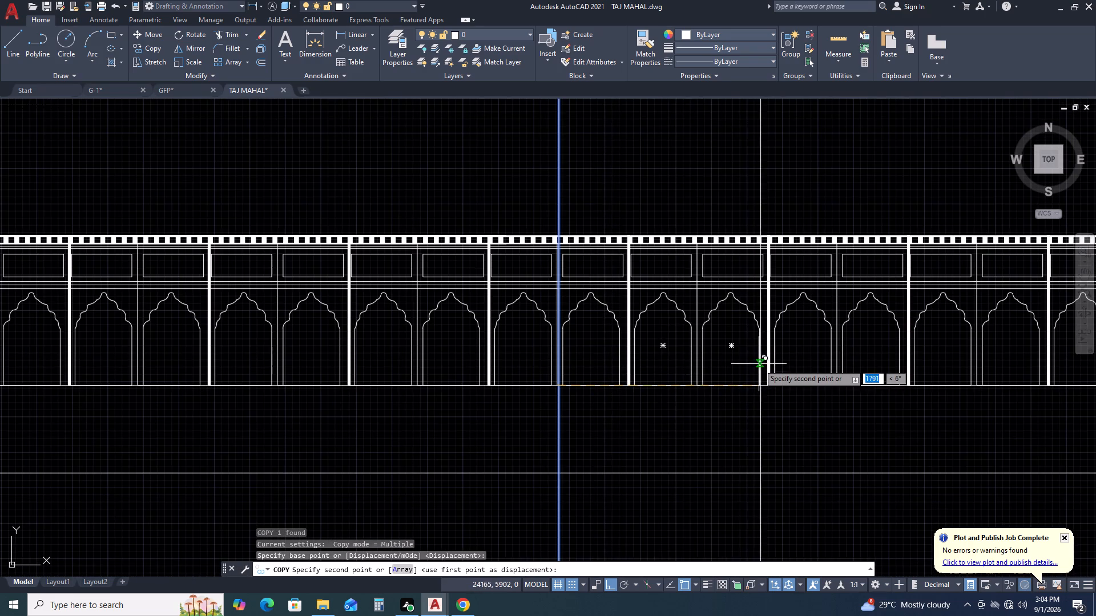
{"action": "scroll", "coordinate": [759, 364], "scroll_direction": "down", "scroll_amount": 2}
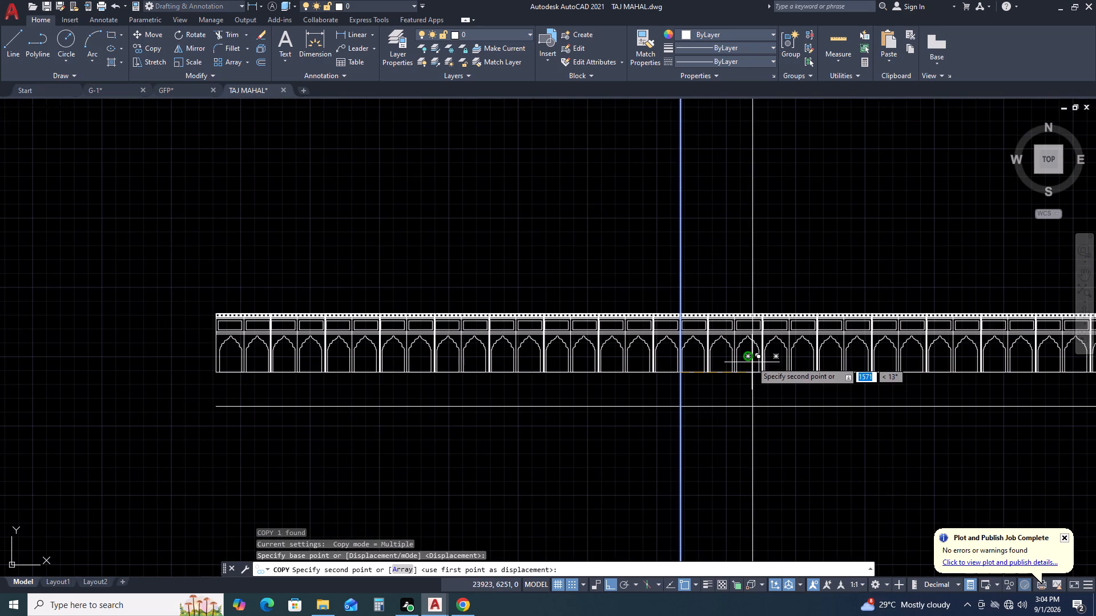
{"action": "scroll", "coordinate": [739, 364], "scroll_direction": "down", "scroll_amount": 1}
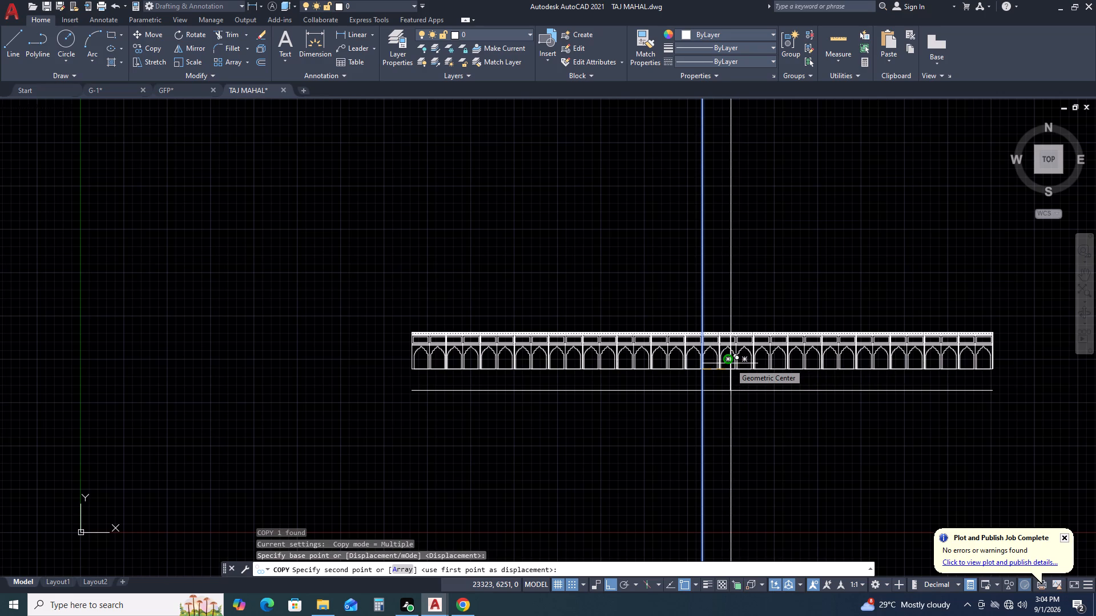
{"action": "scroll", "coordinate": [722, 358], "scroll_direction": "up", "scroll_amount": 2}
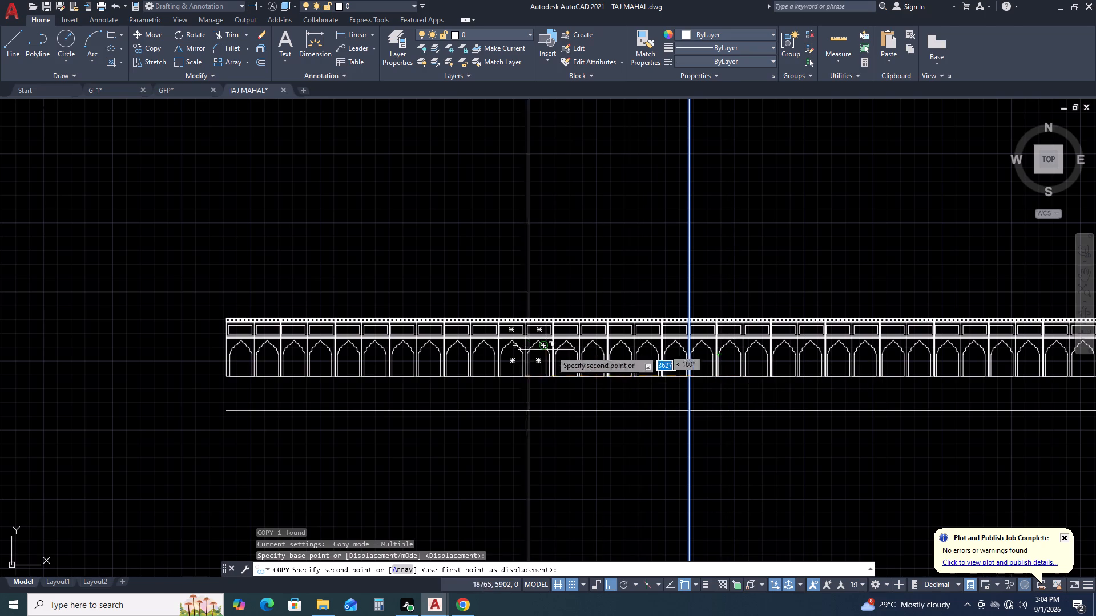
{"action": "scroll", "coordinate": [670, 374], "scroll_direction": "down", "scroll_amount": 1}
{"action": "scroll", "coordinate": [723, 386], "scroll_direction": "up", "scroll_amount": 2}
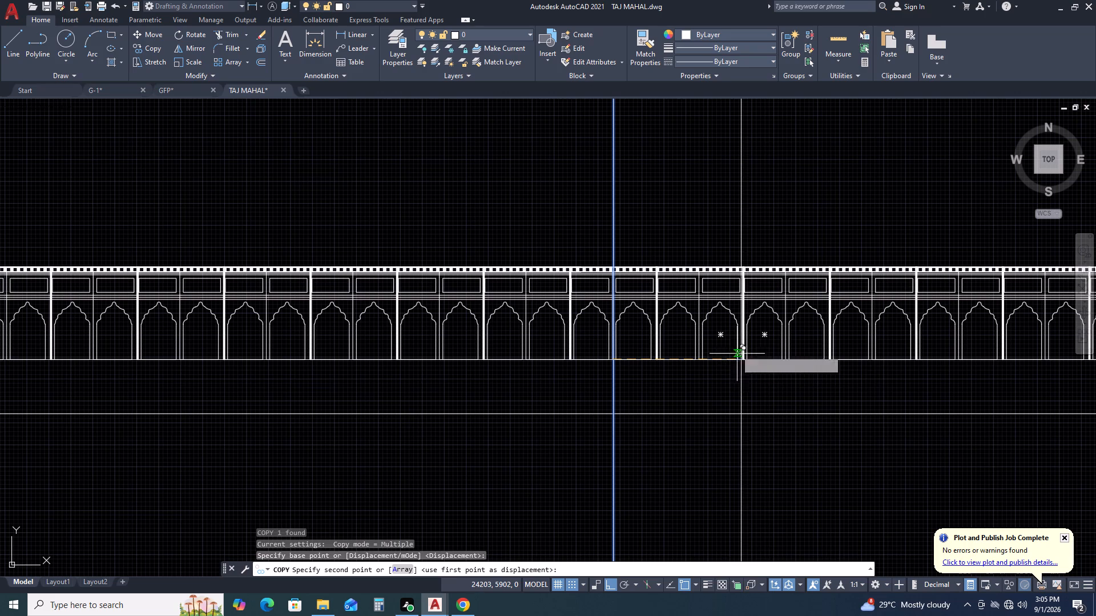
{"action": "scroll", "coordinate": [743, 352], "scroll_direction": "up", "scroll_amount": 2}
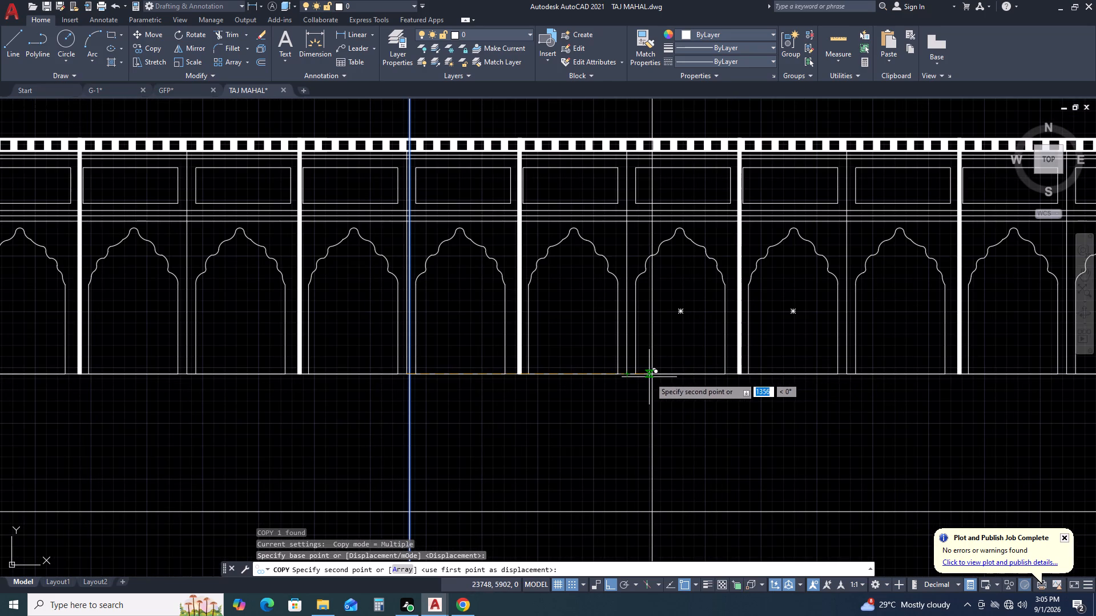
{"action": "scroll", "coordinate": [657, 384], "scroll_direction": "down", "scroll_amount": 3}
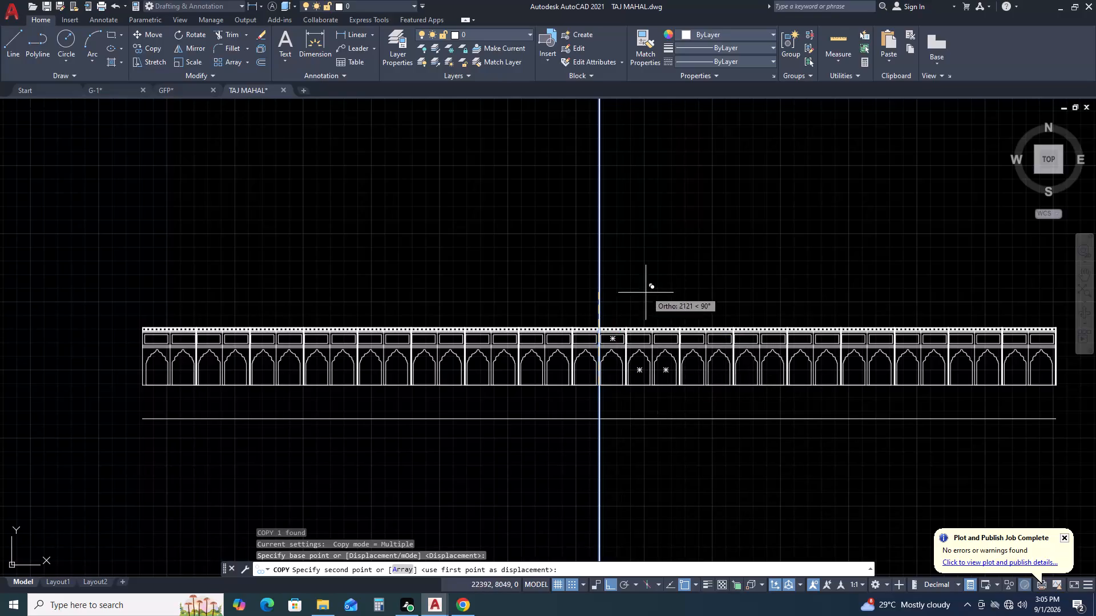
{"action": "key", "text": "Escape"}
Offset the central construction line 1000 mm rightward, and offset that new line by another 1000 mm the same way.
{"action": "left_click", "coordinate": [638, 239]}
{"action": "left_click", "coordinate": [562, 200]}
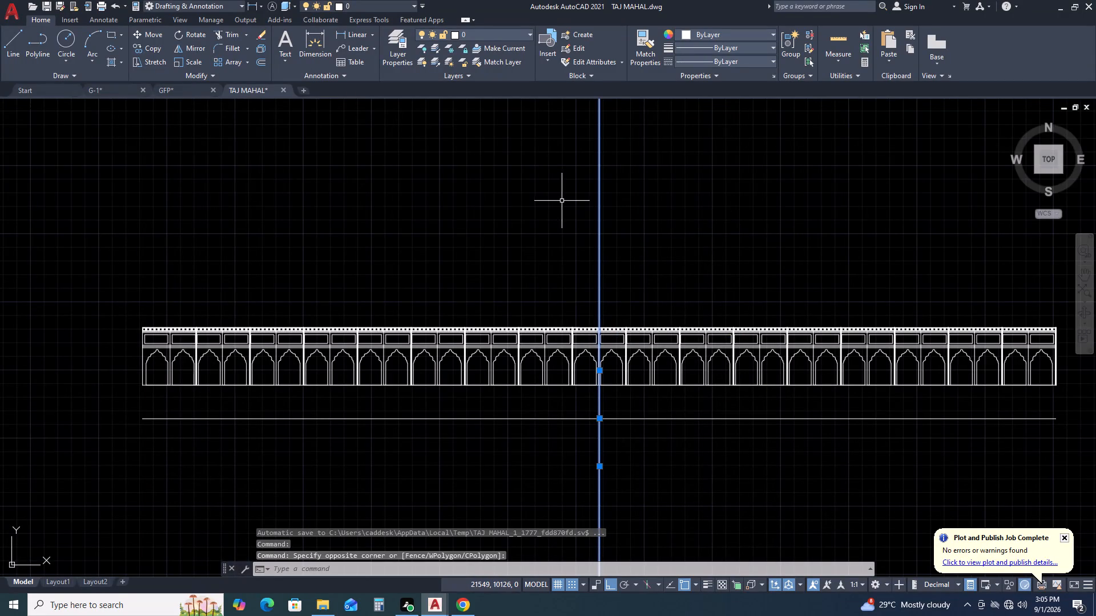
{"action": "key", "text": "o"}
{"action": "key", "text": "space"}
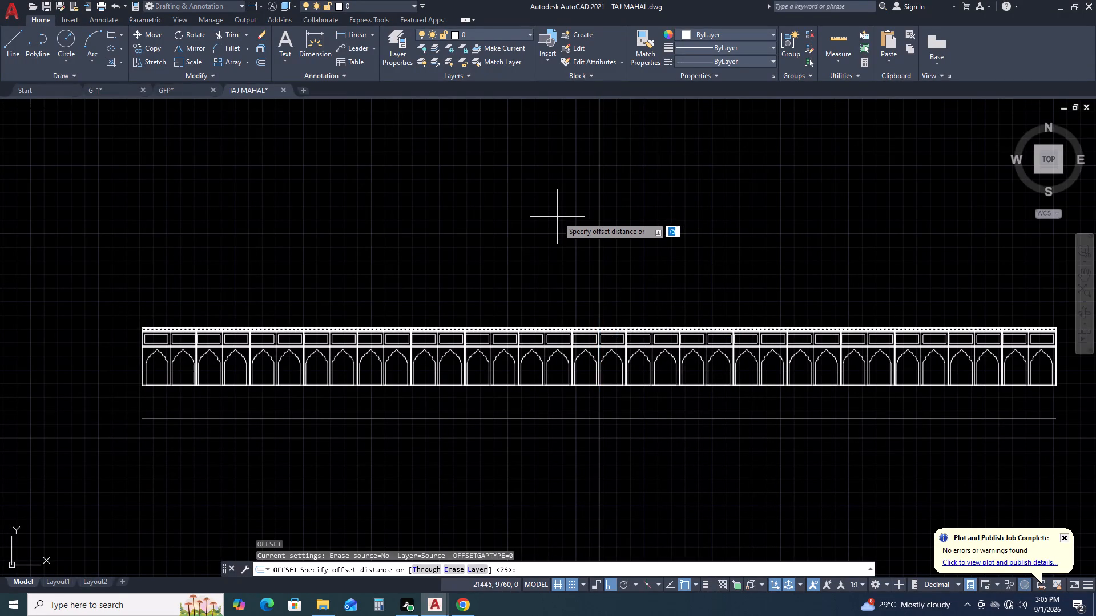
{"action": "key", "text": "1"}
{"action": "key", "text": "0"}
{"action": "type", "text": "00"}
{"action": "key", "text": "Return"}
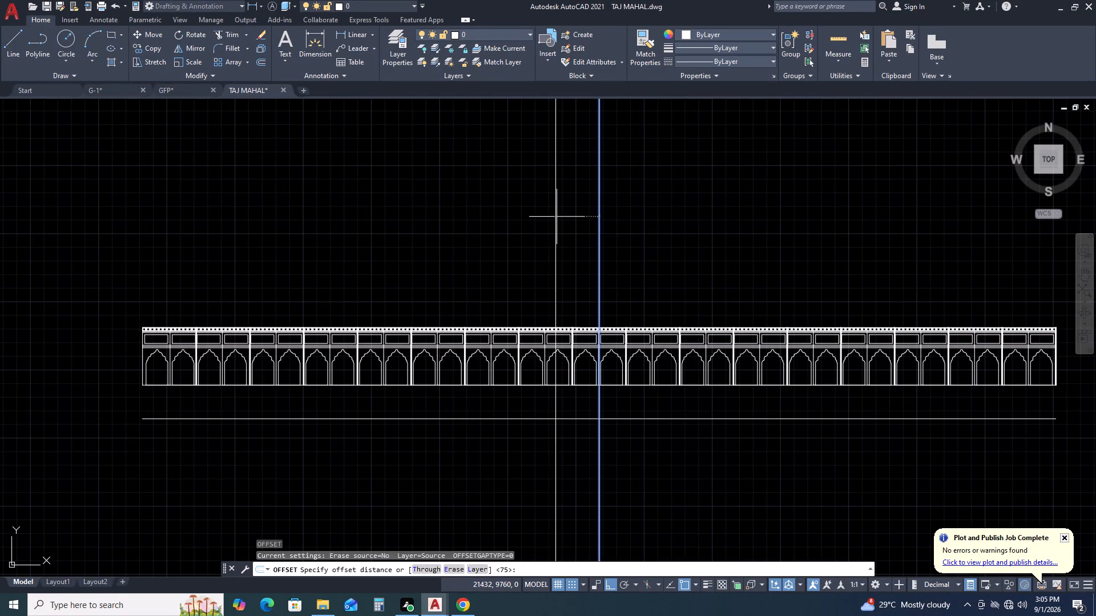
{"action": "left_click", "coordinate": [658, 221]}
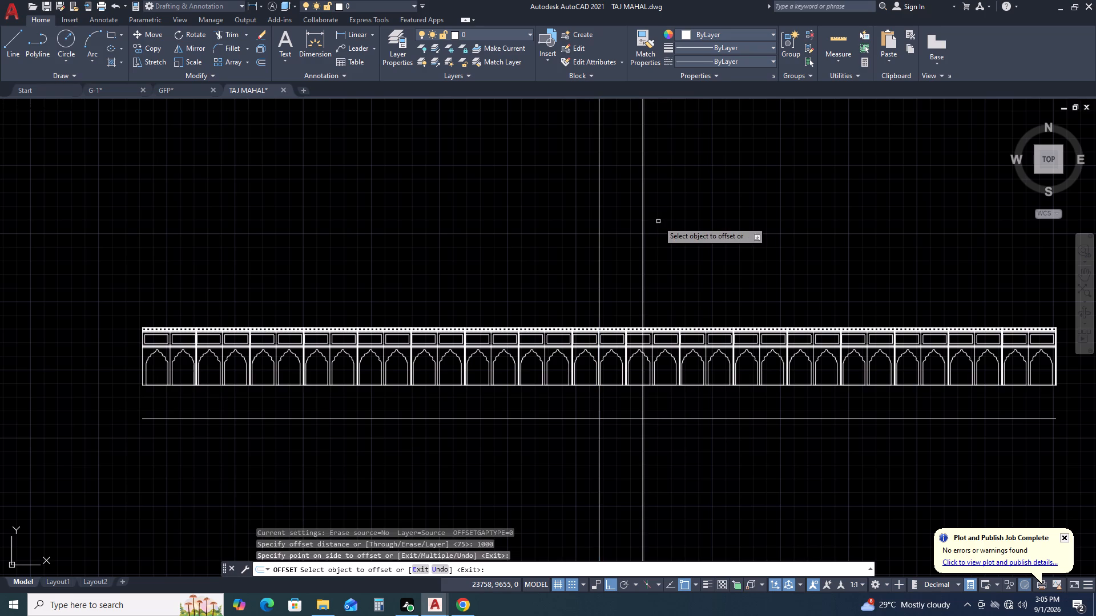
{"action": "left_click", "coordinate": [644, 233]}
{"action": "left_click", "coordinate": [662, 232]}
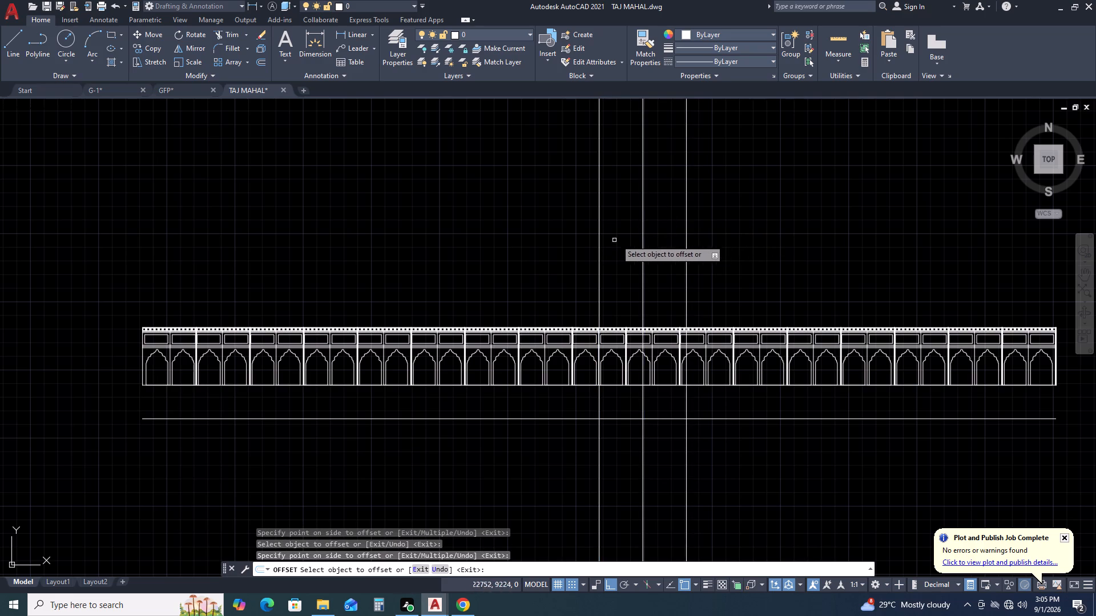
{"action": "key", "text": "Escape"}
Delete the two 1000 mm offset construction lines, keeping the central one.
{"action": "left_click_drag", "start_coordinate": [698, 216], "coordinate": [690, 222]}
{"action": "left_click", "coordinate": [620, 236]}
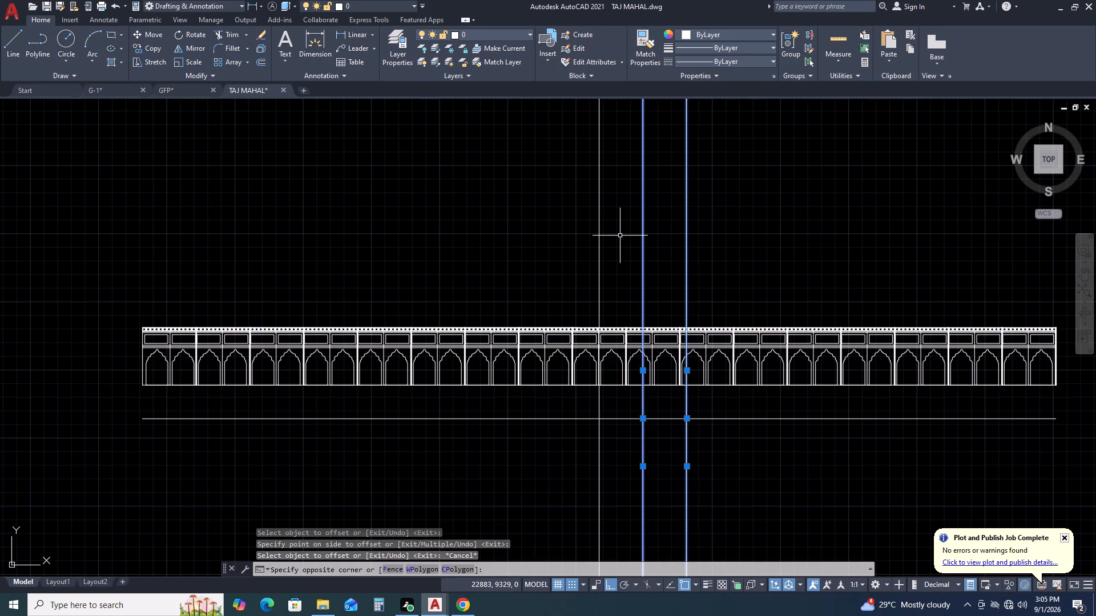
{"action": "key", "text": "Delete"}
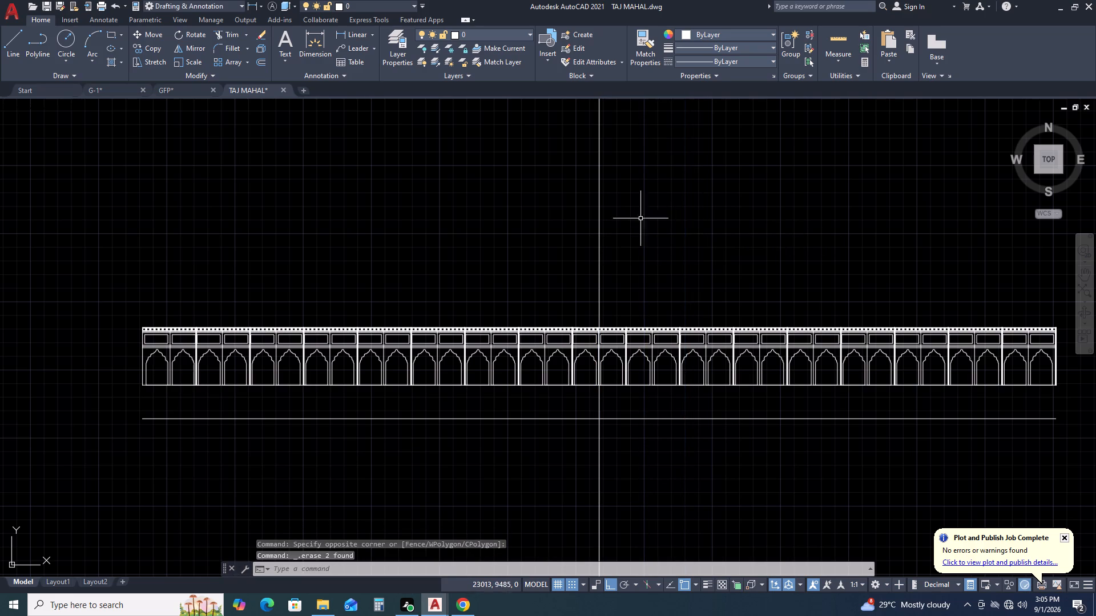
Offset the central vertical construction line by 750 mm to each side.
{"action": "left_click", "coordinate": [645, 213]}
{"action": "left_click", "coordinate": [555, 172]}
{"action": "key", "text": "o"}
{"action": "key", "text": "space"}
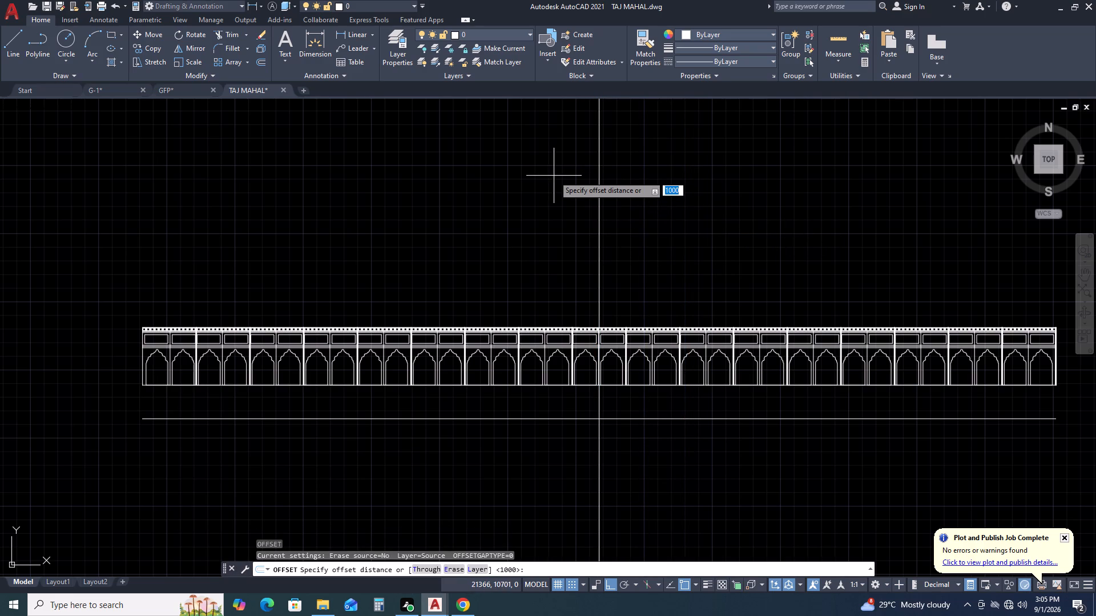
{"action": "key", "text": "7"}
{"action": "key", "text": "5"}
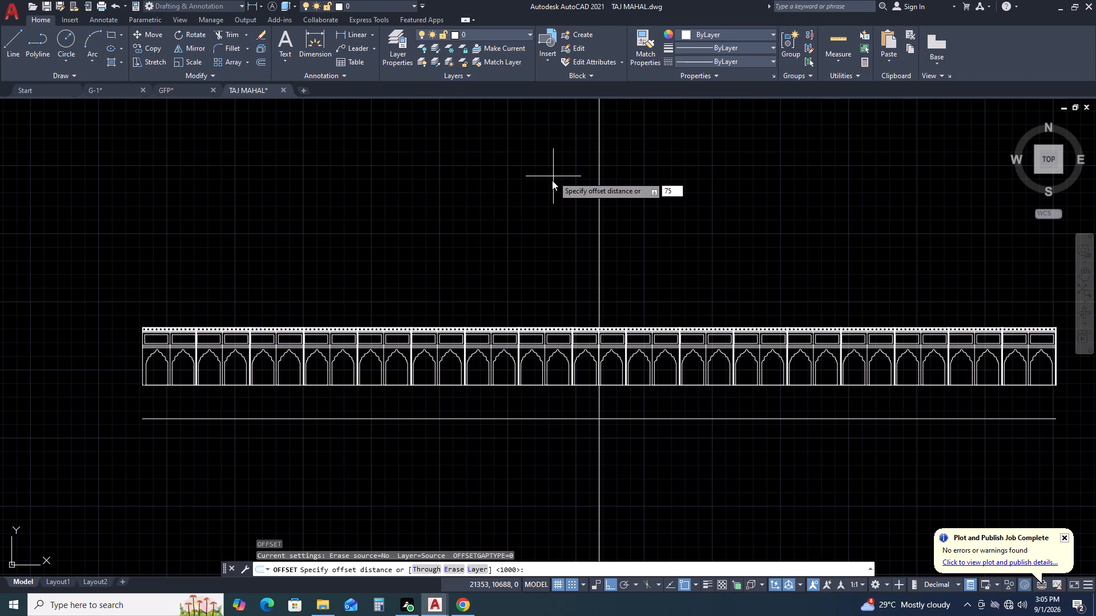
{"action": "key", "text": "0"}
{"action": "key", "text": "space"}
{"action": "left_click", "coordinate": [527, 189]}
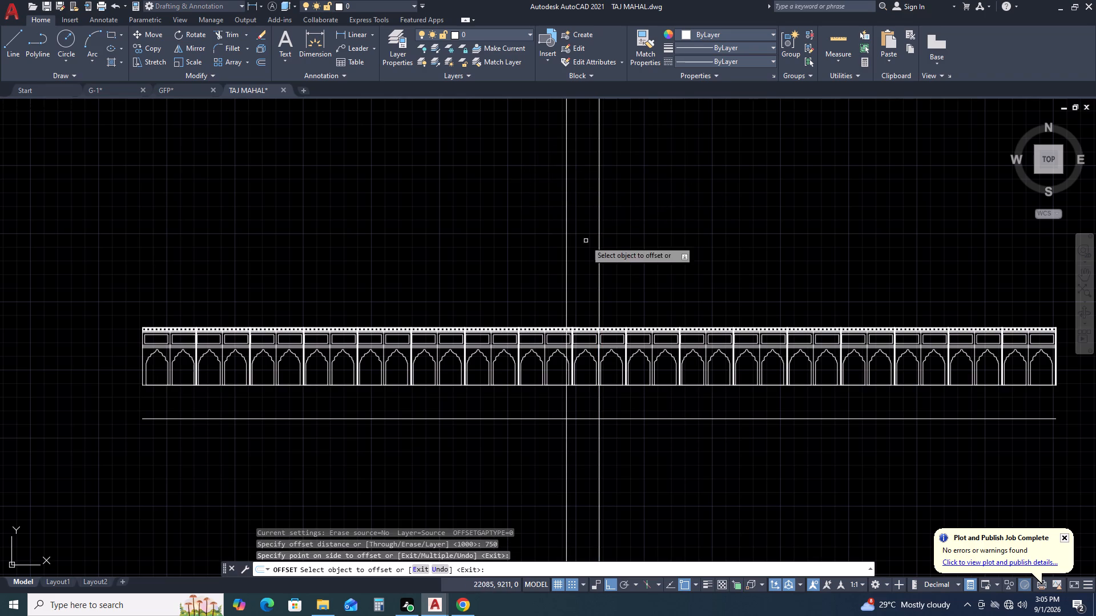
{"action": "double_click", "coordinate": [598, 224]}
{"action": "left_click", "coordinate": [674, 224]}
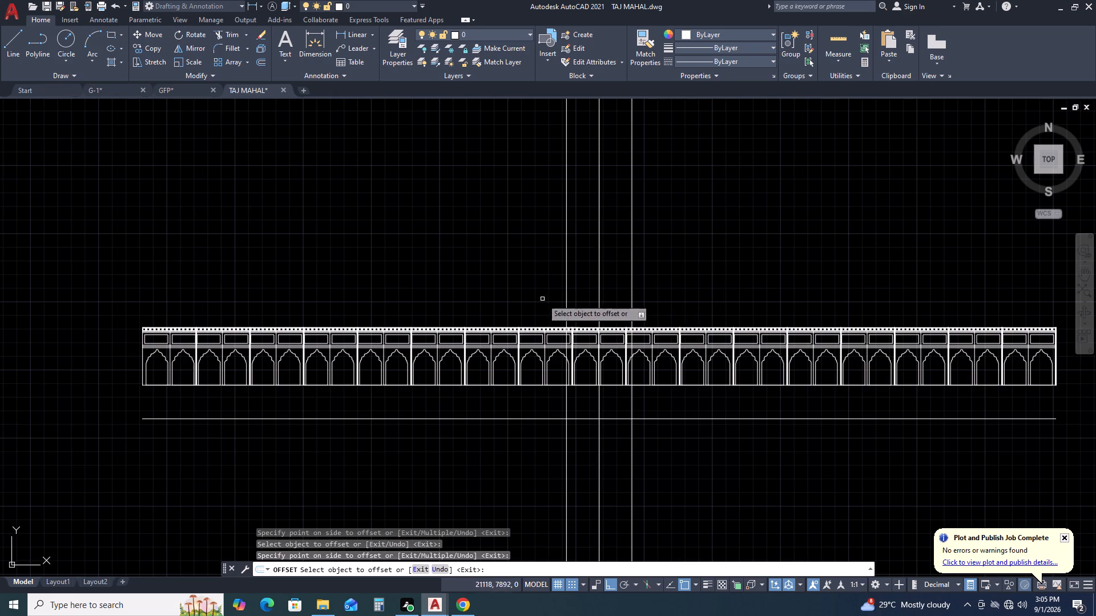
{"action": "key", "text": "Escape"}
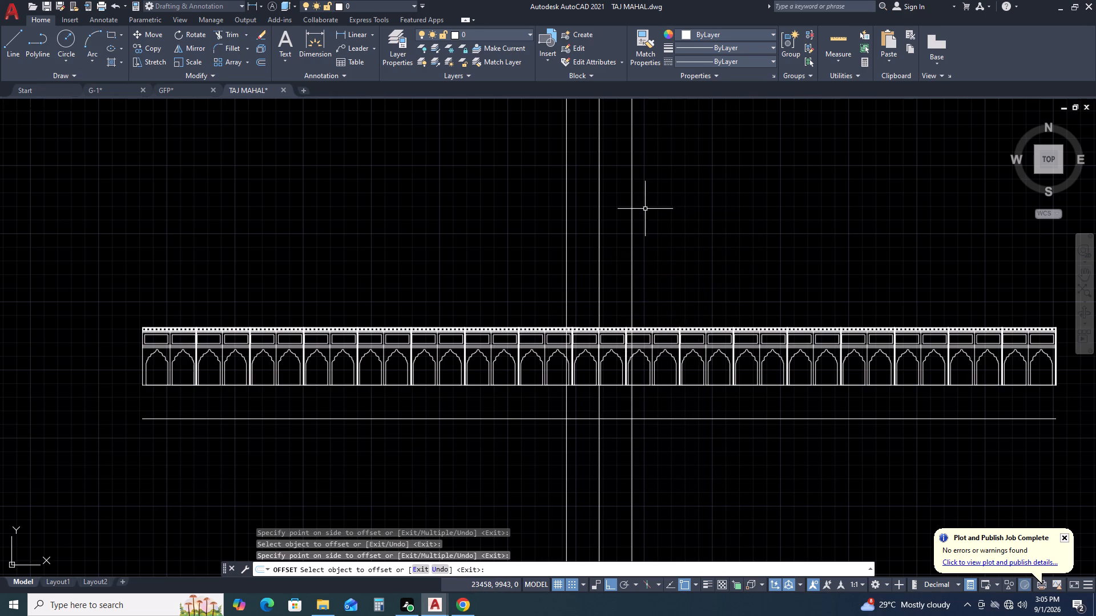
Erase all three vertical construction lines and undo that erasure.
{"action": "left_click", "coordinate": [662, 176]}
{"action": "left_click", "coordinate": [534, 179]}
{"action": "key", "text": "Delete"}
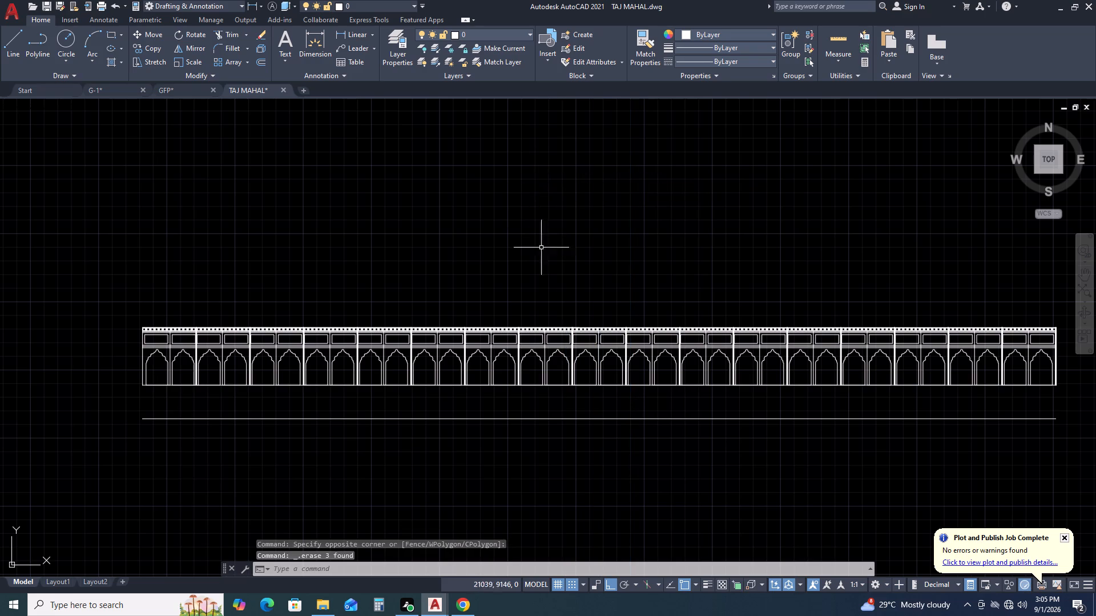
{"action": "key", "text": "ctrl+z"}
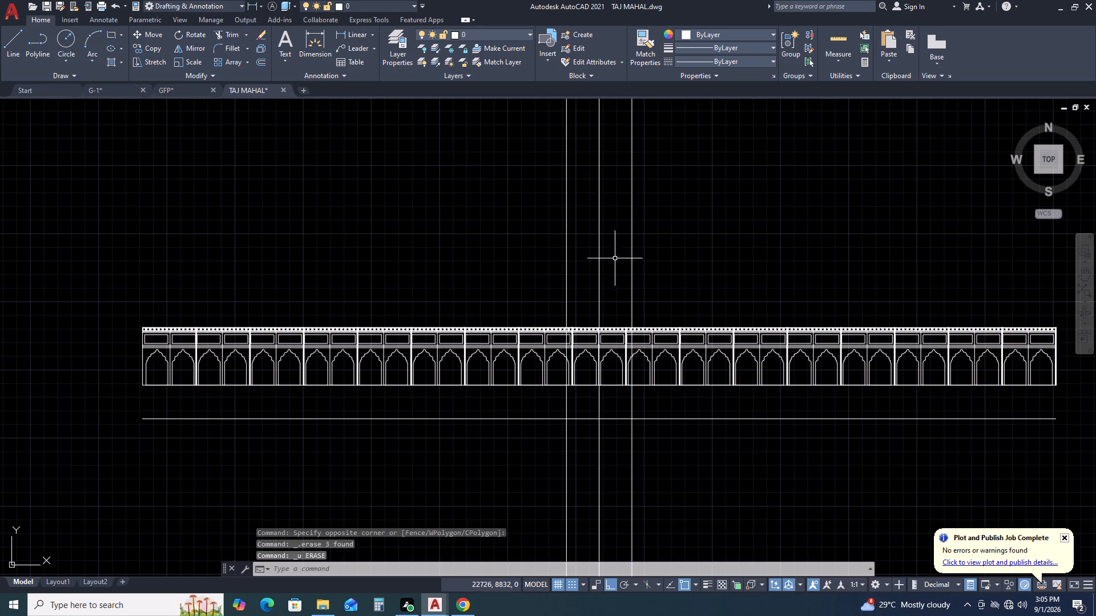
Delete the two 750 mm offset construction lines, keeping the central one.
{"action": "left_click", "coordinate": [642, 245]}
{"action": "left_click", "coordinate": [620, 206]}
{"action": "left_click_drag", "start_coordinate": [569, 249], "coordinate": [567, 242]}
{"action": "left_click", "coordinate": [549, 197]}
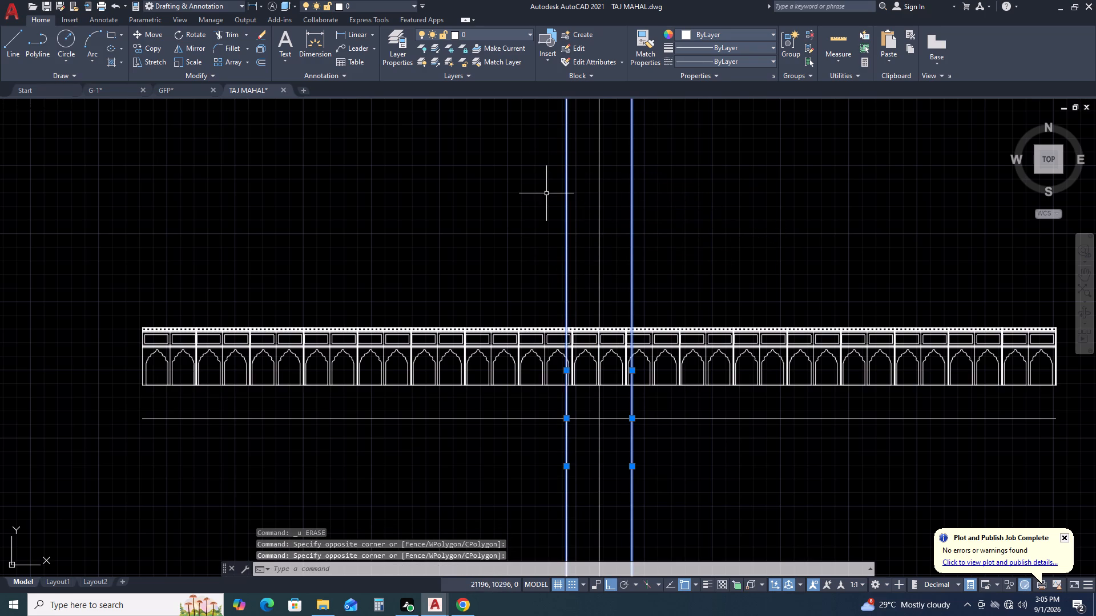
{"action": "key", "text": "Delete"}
Copy the central construction line from the arch-bay row's base line to the second solid pillar on each side of it.
{"action": "left_click_drag", "start_coordinate": [654, 246], "coordinate": [647, 241]}
{"action": "left_click", "coordinate": [578, 187]}
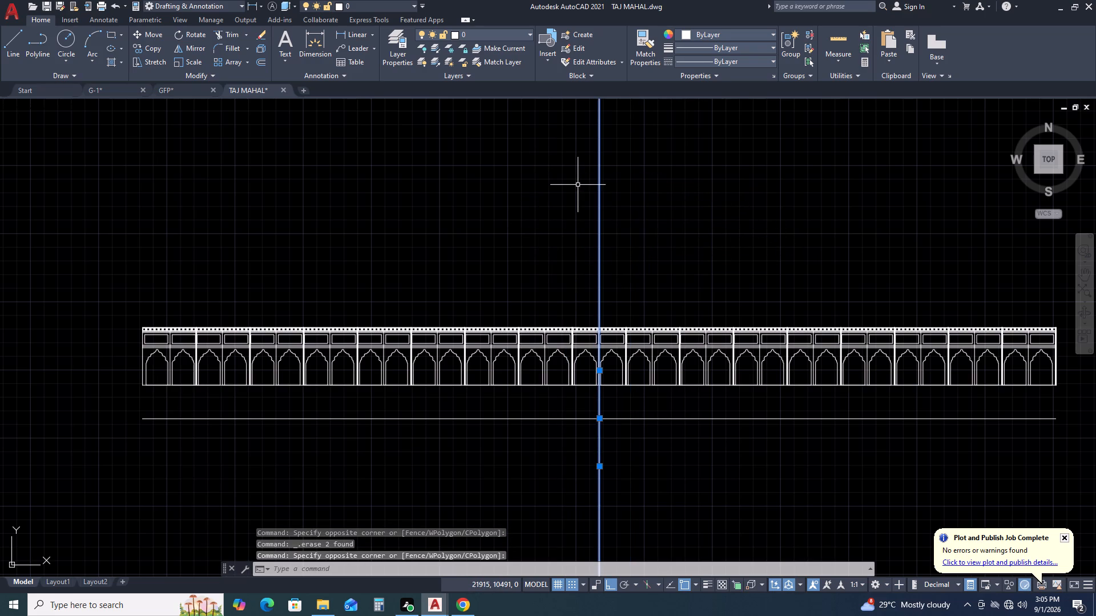
{"action": "key", "text": "c"}
{"action": "key", "text": "o"}
{"action": "key", "text": "space"}
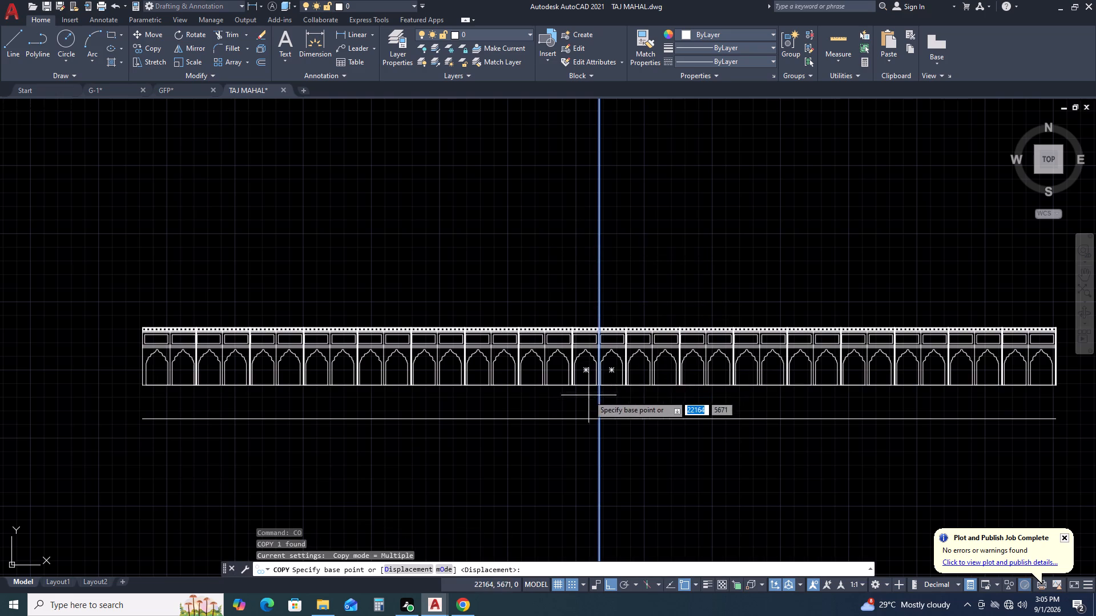
{"action": "scroll", "coordinate": [589, 395], "scroll_direction": "up", "scroll_amount": 2}
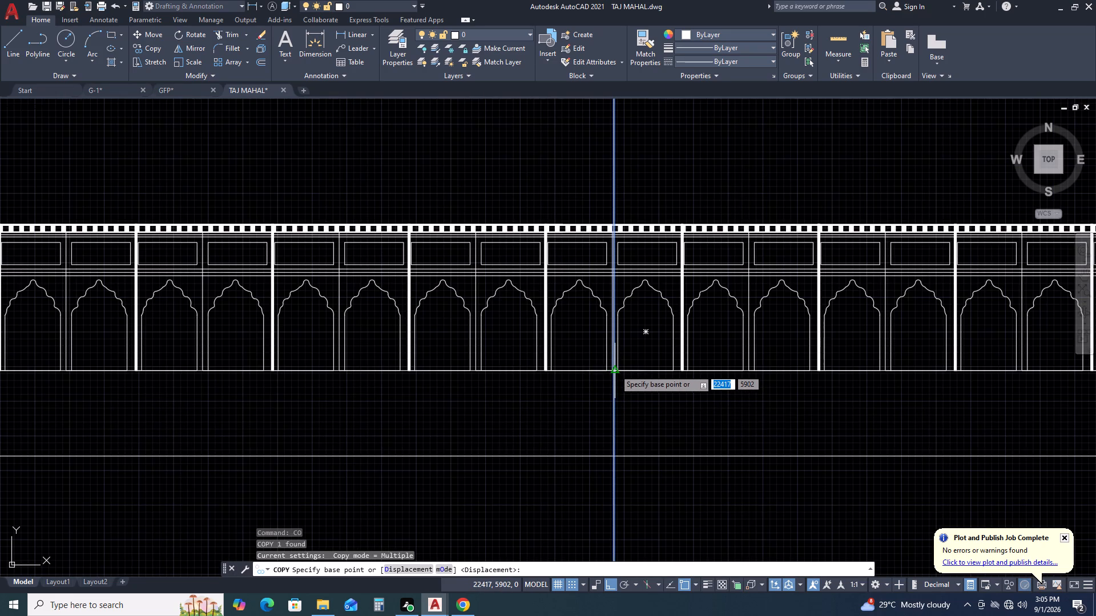
{"action": "left_click", "coordinate": [613, 370]}
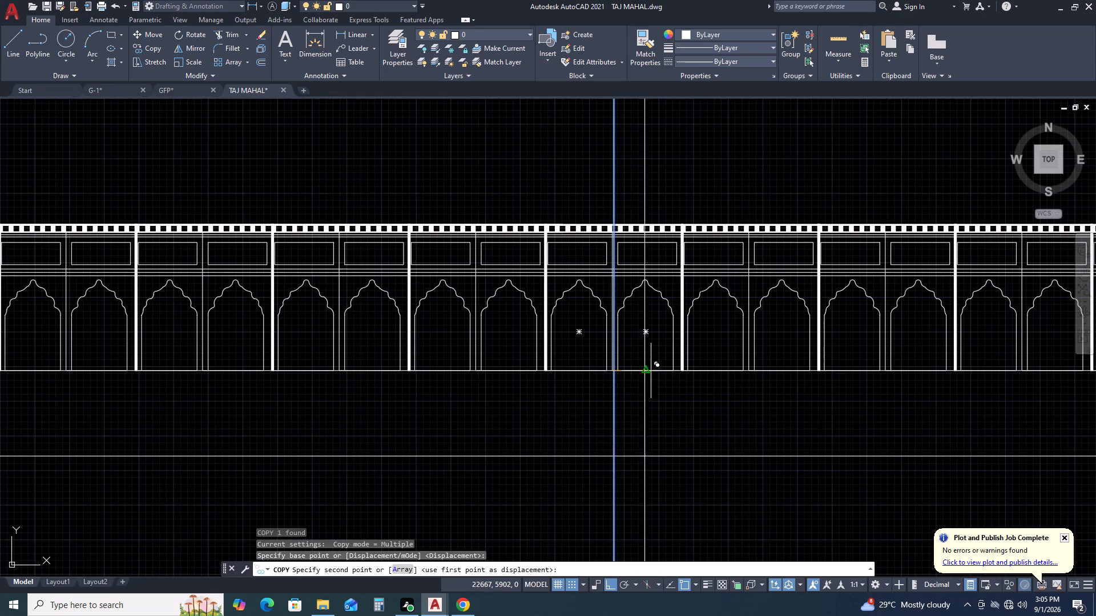
{"action": "left_click", "coordinate": [817, 365]}
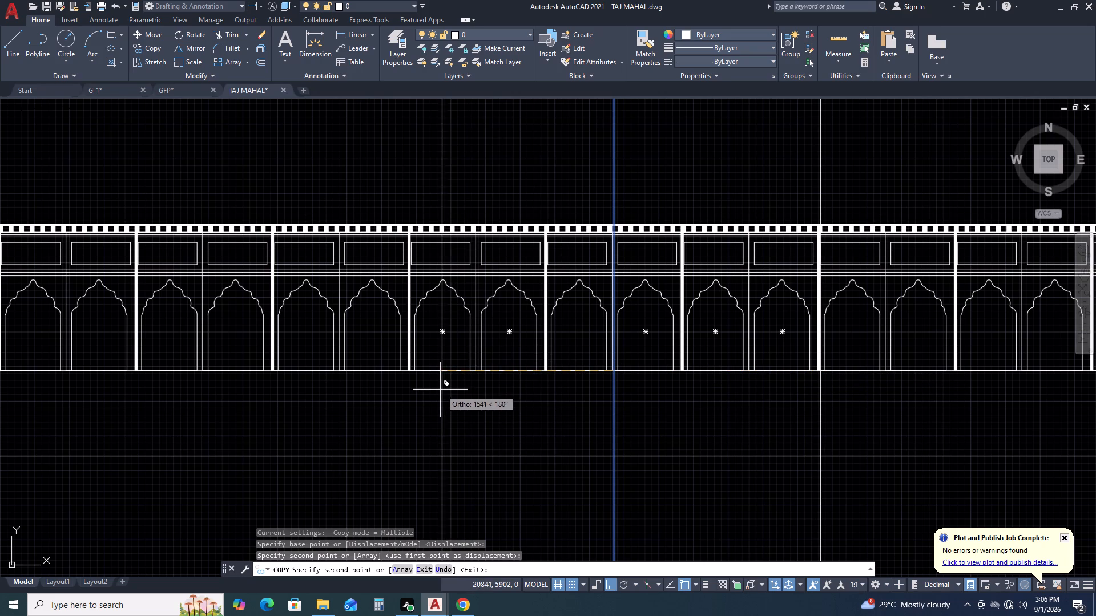
{"action": "left_click", "coordinate": [406, 371]}
{"action": "key", "text": "Escape"}
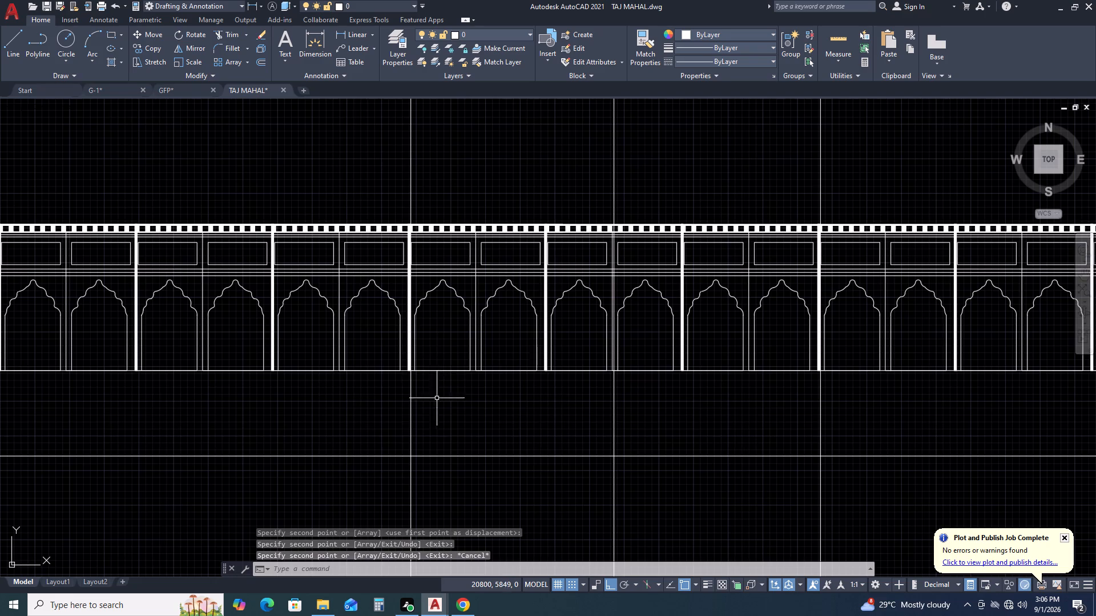
Move the left construction line onto the midpoint of its solid pillar's base.
{"action": "middle_click_drag", "start_coordinate": [442, 412], "coordinate": [571, 372]}
{"action": "scroll", "coordinate": [552, 374], "scroll_direction": "up", "scroll_amount": 1}
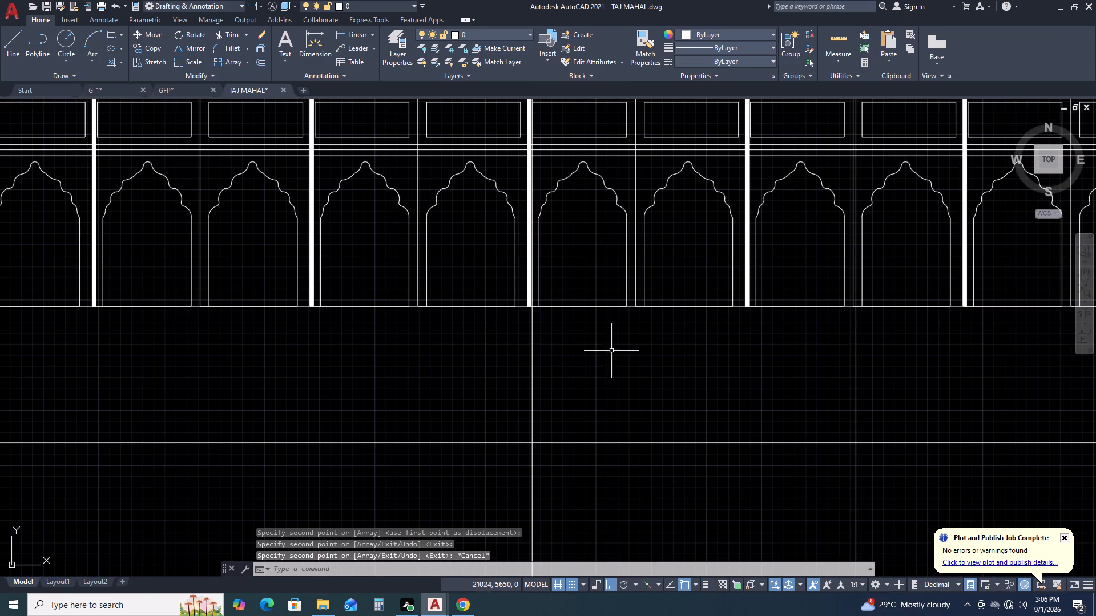
{"action": "left_click_drag", "start_coordinate": [593, 350], "coordinate": [585, 349]}
{"action": "left_click", "coordinate": [499, 347]}
{"action": "key", "text": "m"}
{"action": "key", "text": "space"}
{"action": "scroll", "coordinate": [547, 287], "scroll_direction": "up", "scroll_amount": 3}
{"action": "scroll", "coordinate": [496, 385], "scroll_direction": "up", "scroll_amount": 2}
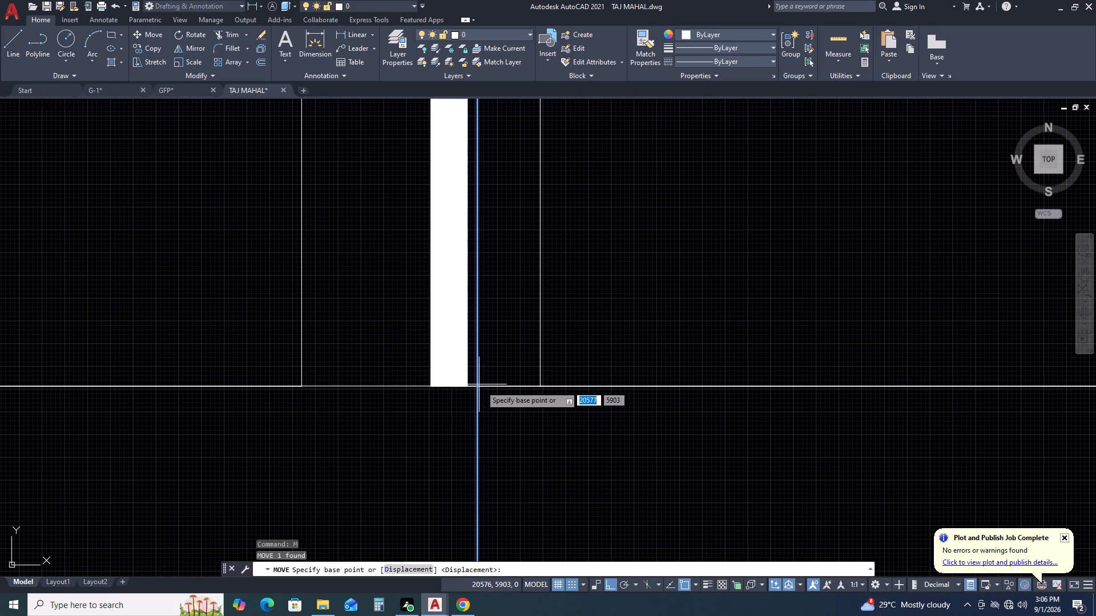
{"action": "left_click", "coordinate": [475, 386]}
{"action": "left_click", "coordinate": [448, 387]}
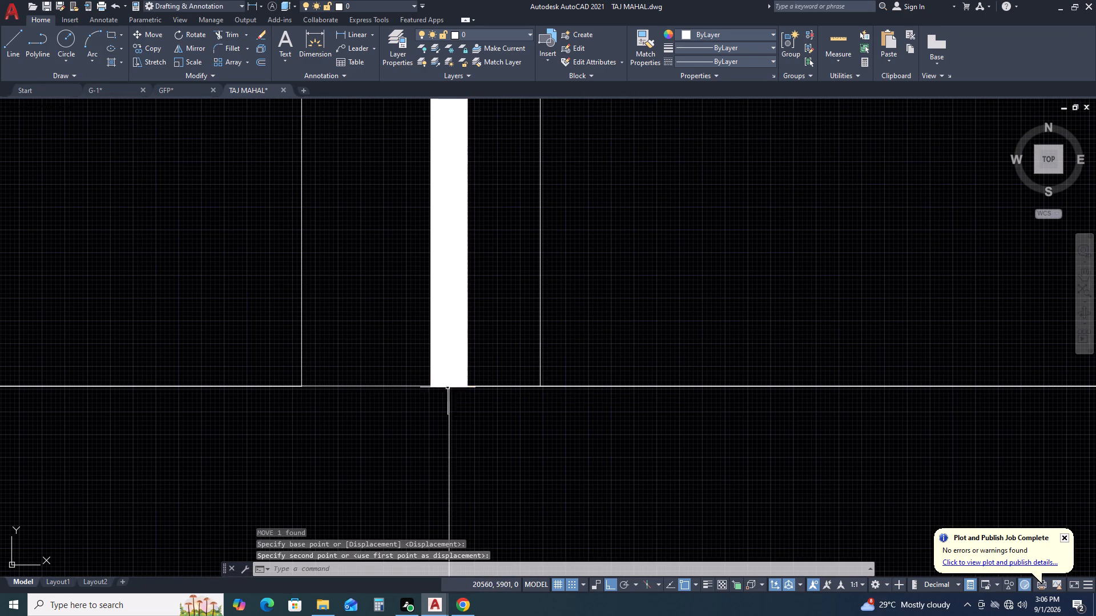
Move the right construction line onto the midpoint of its solid pillar's base.
{"action": "scroll", "coordinate": [336, 364], "scroll_direction": "down", "scroll_amount": 6}
{"action": "scroll", "coordinate": [507, 328], "scroll_direction": "up", "scroll_amount": 1}
{"action": "scroll", "coordinate": [507, 328], "scroll_direction": "down", "scroll_amount": 1}
{"action": "middle_click_drag", "start_coordinate": [784, 353], "coordinate": [547, 385]}
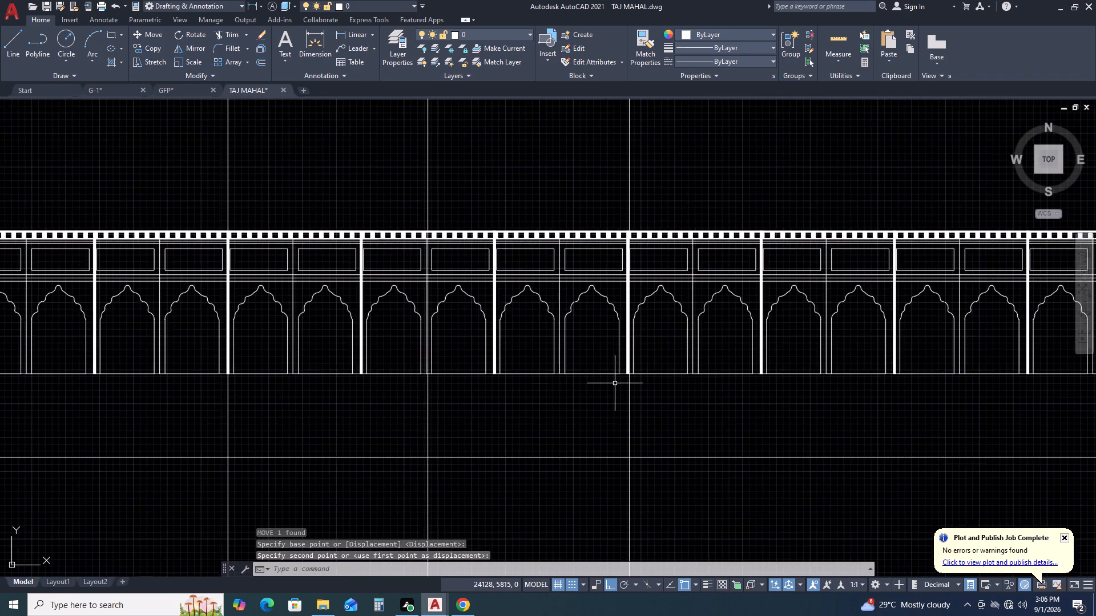
{"action": "scroll", "coordinate": [614, 383], "scroll_direction": "up", "scroll_amount": 1}
{"action": "scroll", "coordinate": [670, 394], "scroll_direction": "up", "scroll_amount": 2}
{"action": "left_click_drag", "start_coordinate": [659, 384], "coordinate": [647, 383]}
{"action": "left_click", "coordinate": [521, 363]}
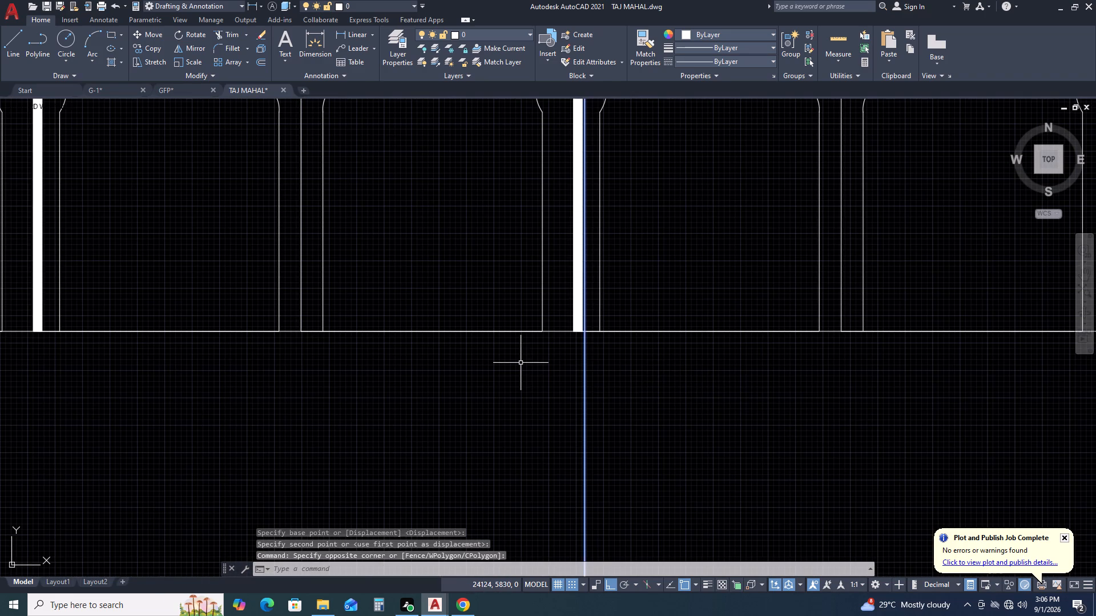
{"action": "type", "text": "M"}
{"action": "key", "text": "space"}
{"action": "scroll", "coordinate": [598, 334], "scroll_direction": "up", "scroll_amount": 3}
{"action": "scroll", "coordinate": [545, 325], "scroll_direction": "up", "scroll_amount": 2}
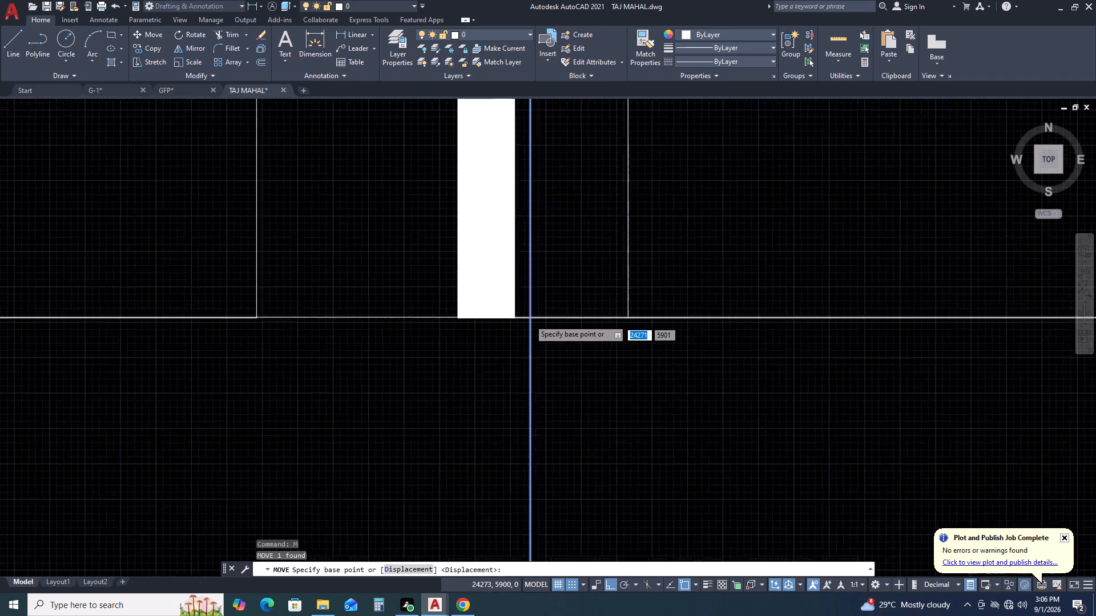
{"action": "left_click", "coordinate": [525, 318]}
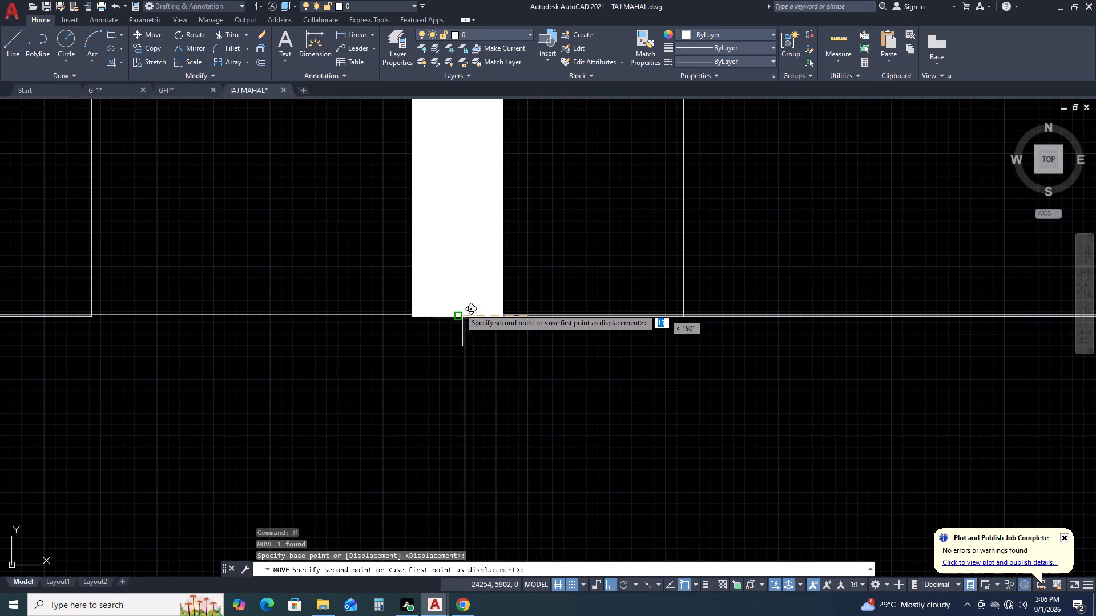
{"action": "left_click", "coordinate": [458, 319]}
Check the central construction line's position between the two pillar construction lines.
{"action": "scroll", "coordinate": [564, 318], "scroll_direction": "down", "scroll_amount": 11}
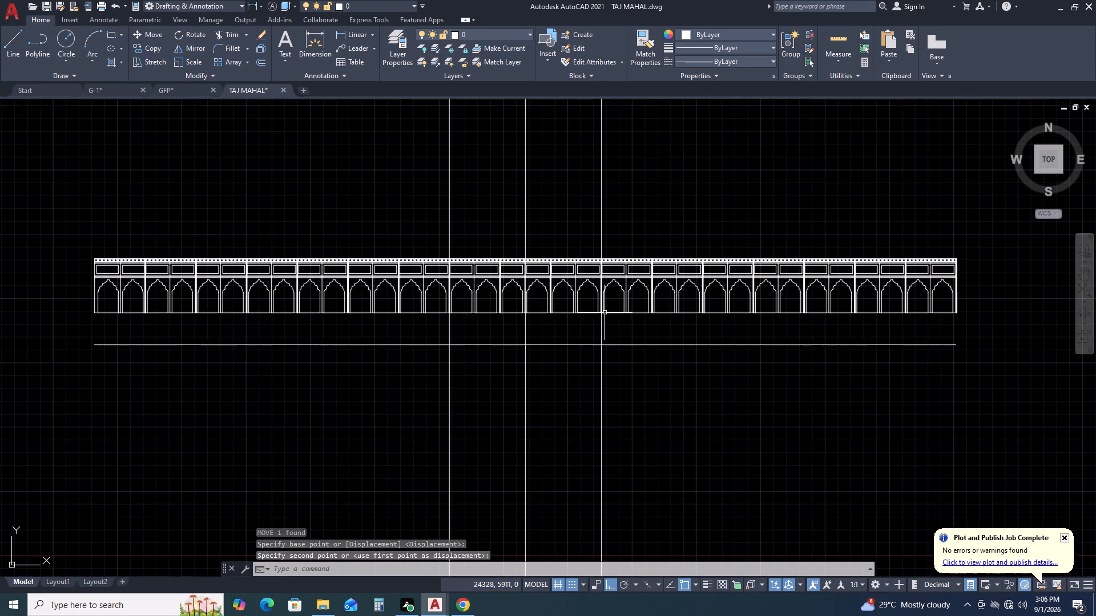
{"action": "scroll", "coordinate": [507, 277], "scroll_direction": "up", "scroll_amount": 3}
{"action": "middle_click_drag", "start_coordinate": [597, 426], "coordinate": [601, 287]}
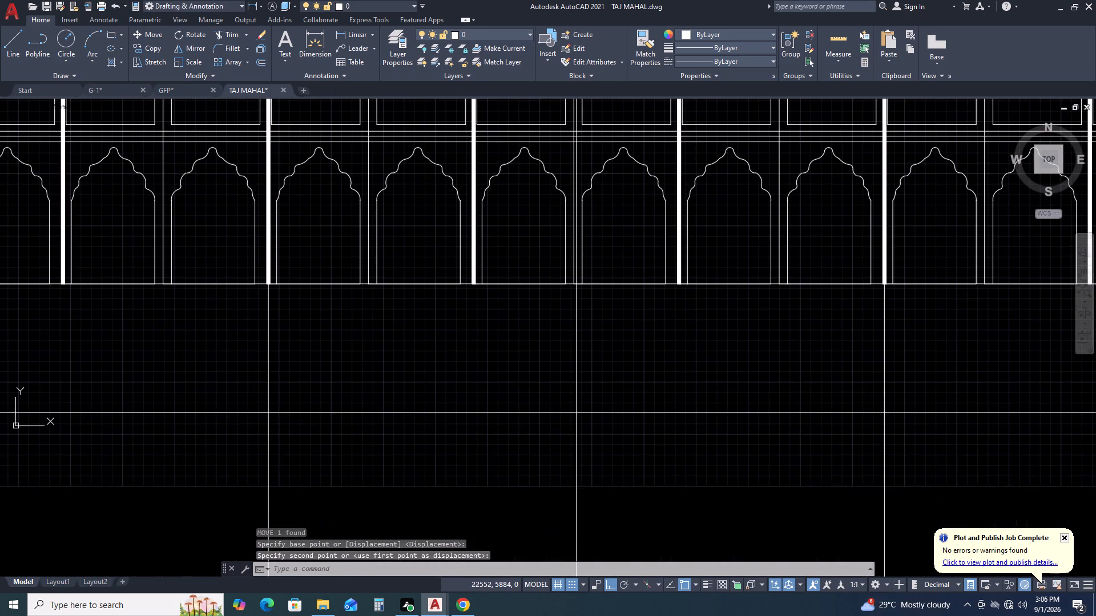
{"action": "scroll", "coordinate": [567, 303], "scroll_direction": "up", "scroll_amount": 3}
{"action": "left_click", "coordinate": [687, 329]}
{"action": "left_click", "coordinate": [558, 298]}
{"action": "scroll", "coordinate": [584, 325], "scroll_direction": "down", "scroll_amount": 5}
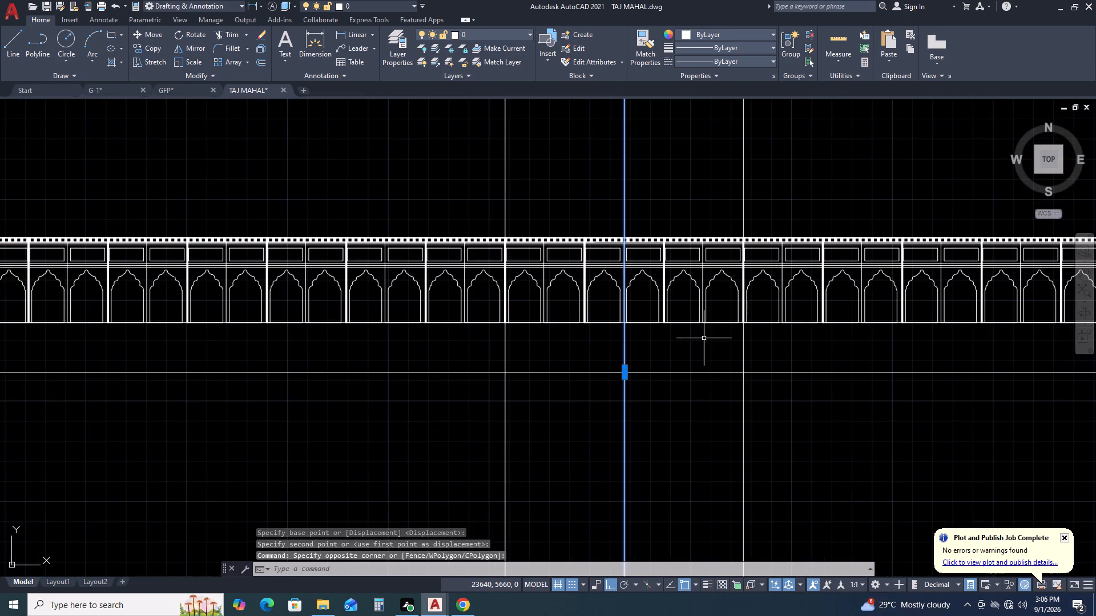
{"action": "middle_click_drag", "start_coordinate": [704, 338], "coordinate": [659, 362]}
{"action": "key", "text": "Escape"}
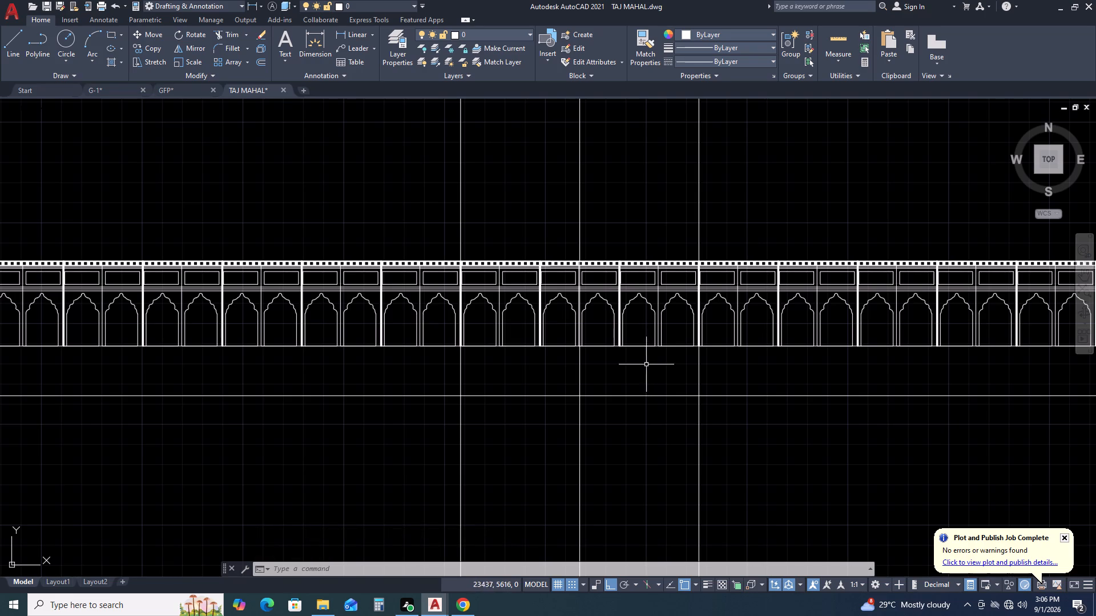
Draw a vertical polyline about 5,910 mm tall from the arch-bay row's top edge up along the left construction line.
{"action": "scroll", "coordinate": [749, 371], "scroll_direction": "down", "scroll_amount": 1}
{"action": "middle_click_drag", "start_coordinate": [808, 391], "coordinate": [804, 391]}
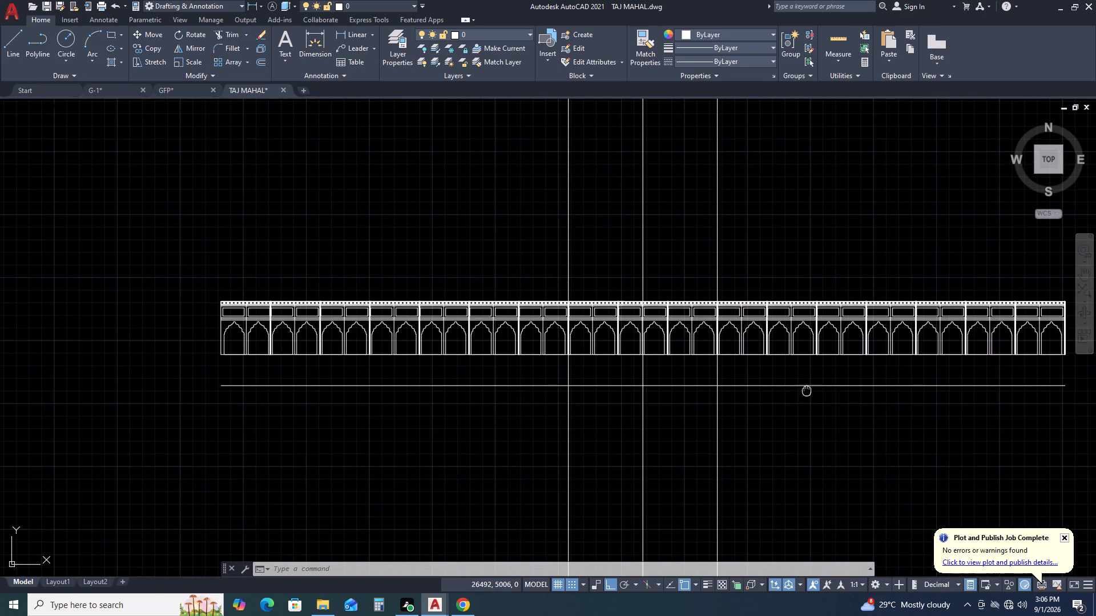
{"action": "middle_click_drag", "start_coordinate": [804, 391], "coordinate": [599, 391]}
{"action": "middle_click", "coordinate": [590, 391]}
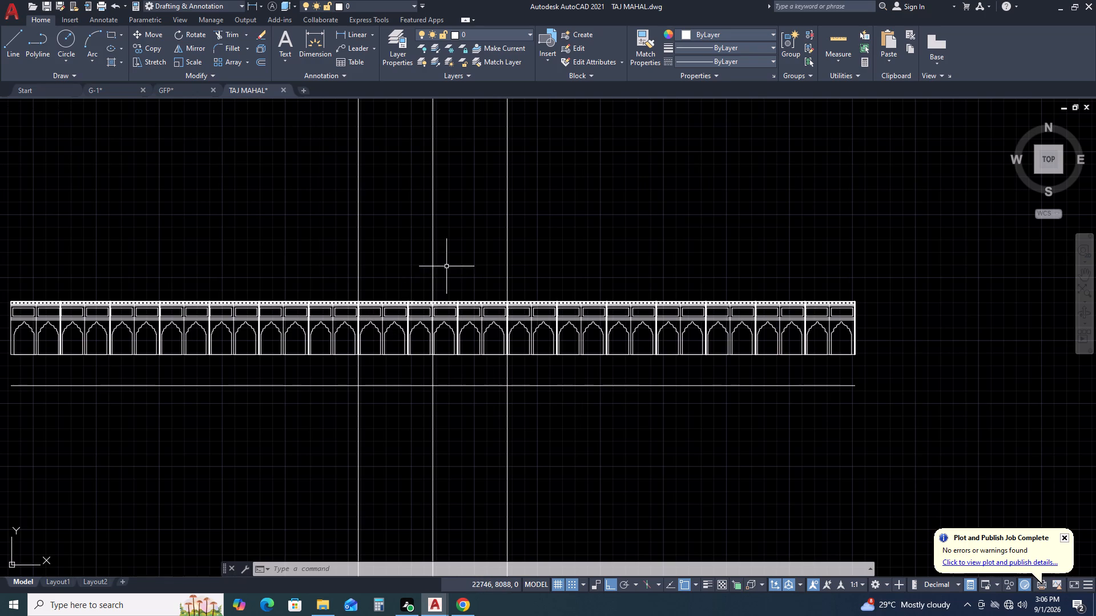
{"action": "middle_click_drag", "start_coordinate": [446, 266], "coordinate": [546, 443]}
{"action": "middle_click_drag", "start_coordinate": [623, 441], "coordinate": [615, 329]}
{"action": "middle_click_drag", "start_coordinate": [634, 454], "coordinate": [616, 366]}
{"action": "type", "text": "PL"}
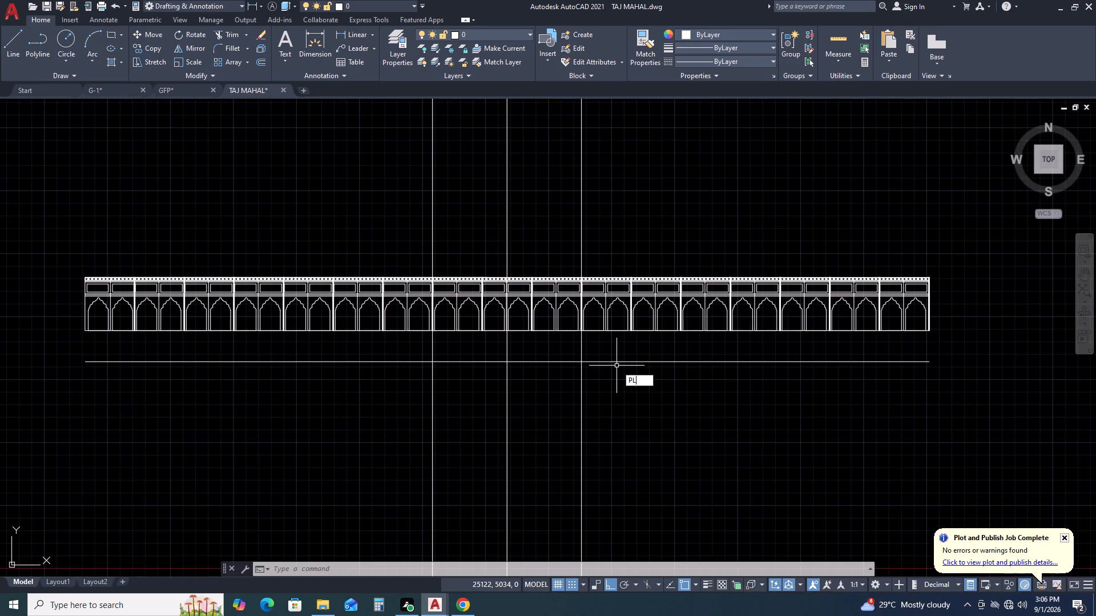
{"action": "key", "text": "space"}
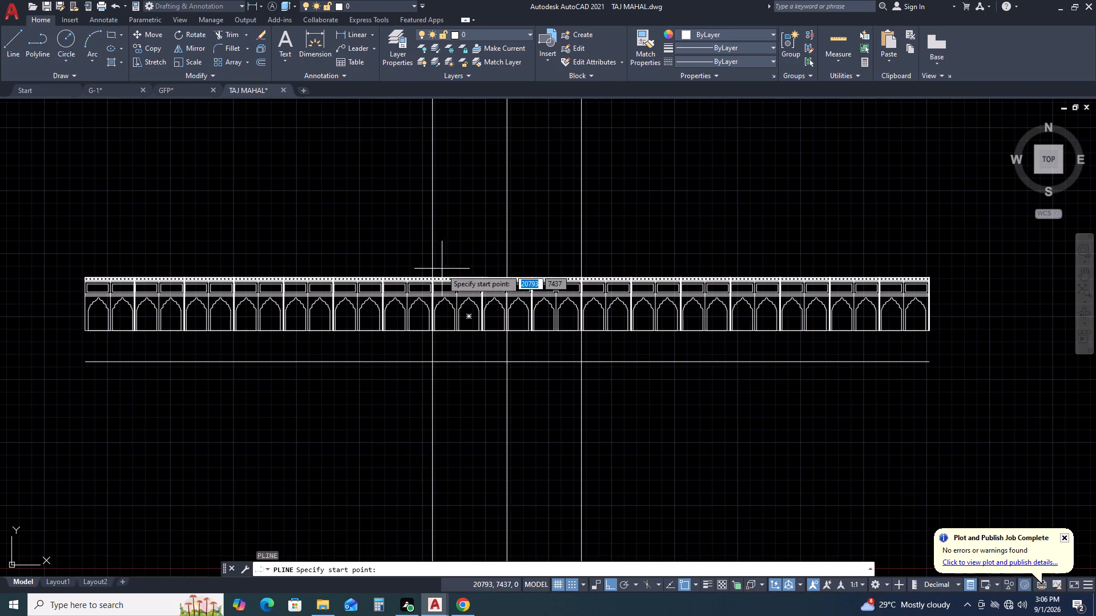
{"action": "scroll", "coordinate": [432, 271], "scroll_direction": "up", "scroll_amount": 2}
{"action": "left_click_drag", "start_coordinate": [432, 284], "coordinate": [430, 278]}
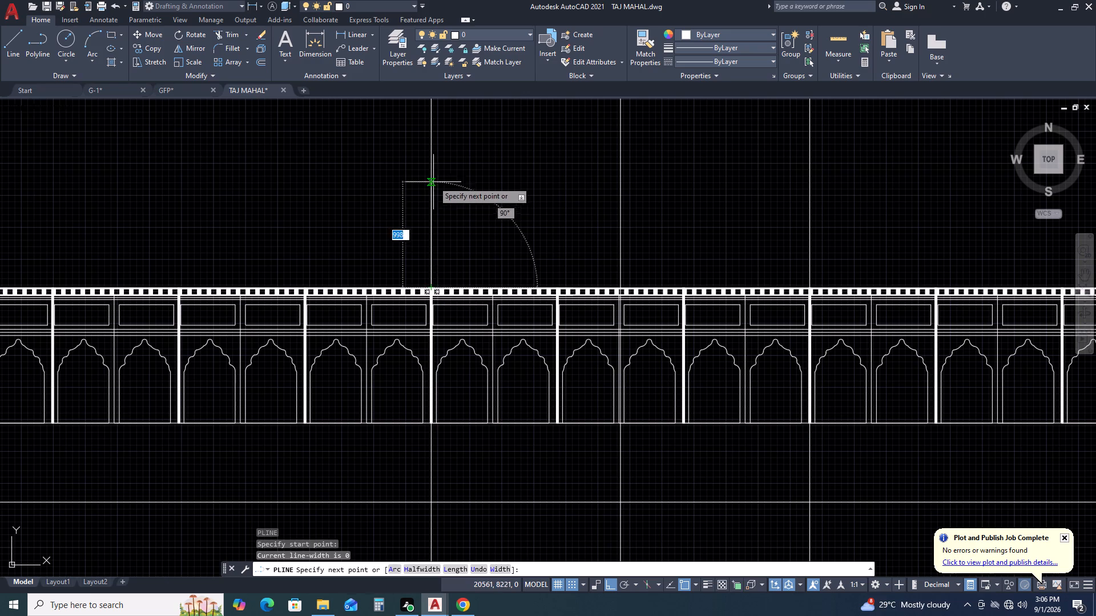
{"action": "middle_click_drag", "start_coordinate": [442, 137], "coordinate": [501, 337]}
{"action": "middle_click_drag", "start_coordinate": [510, 208], "coordinate": [512, 270]}
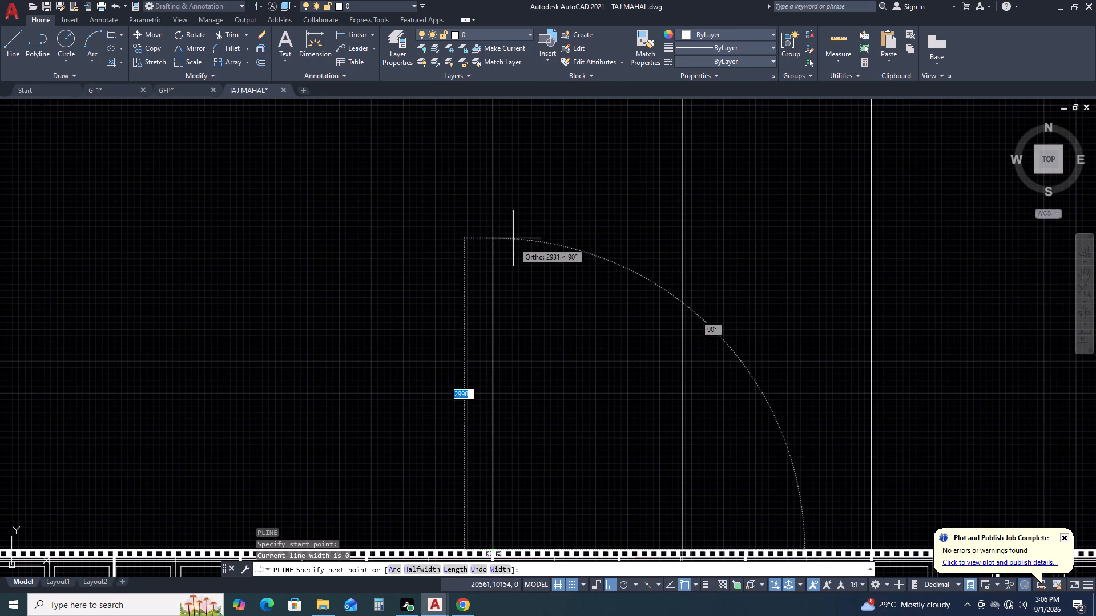
{"action": "scroll", "coordinate": [516, 189], "scroll_direction": "down", "scroll_amount": 1}
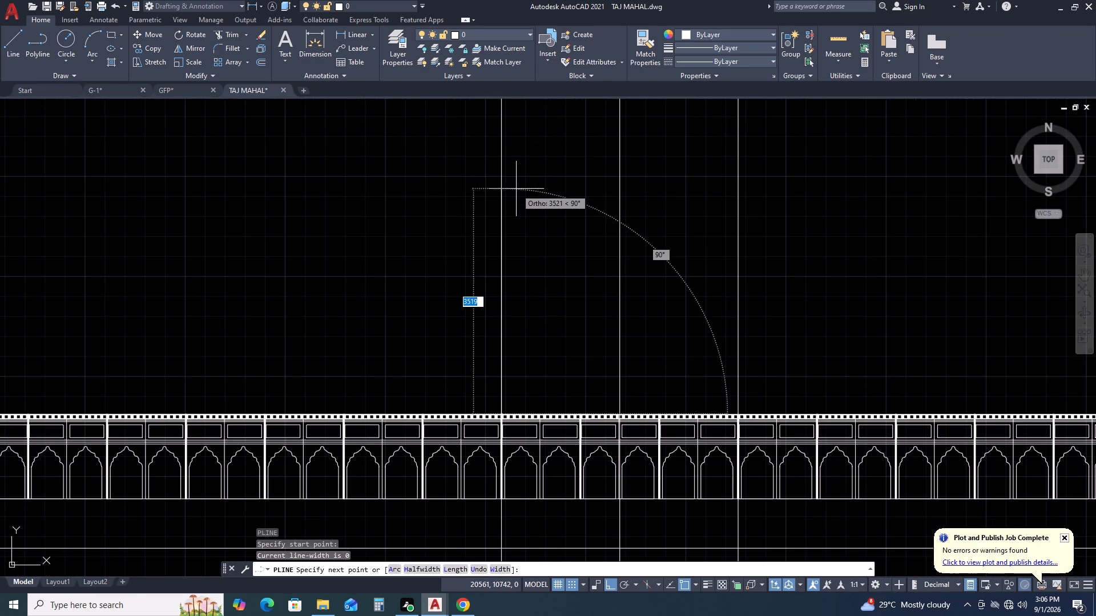
{"action": "scroll", "coordinate": [517, 137], "scroll_direction": "down", "scroll_amount": 1}
{"action": "middle_click_drag", "start_coordinate": [520, 157], "coordinate": [521, 236]}
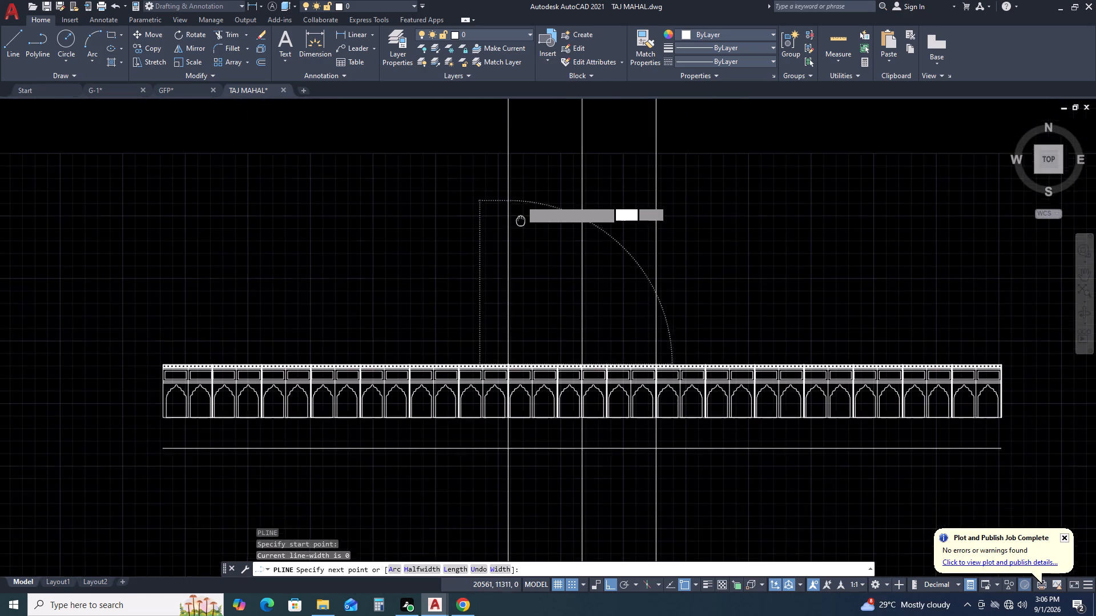
{"action": "middle_click_drag", "start_coordinate": [521, 236], "coordinate": [521, 249]}
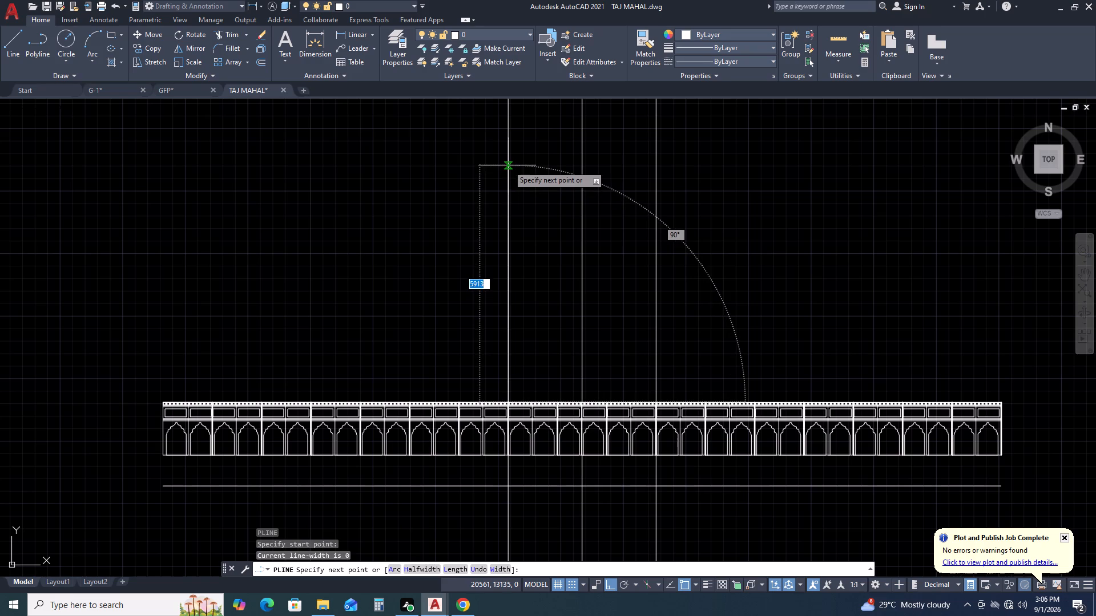
{"action": "left_click", "coordinate": [508, 165]}
{"action": "key", "text": "Escape"}
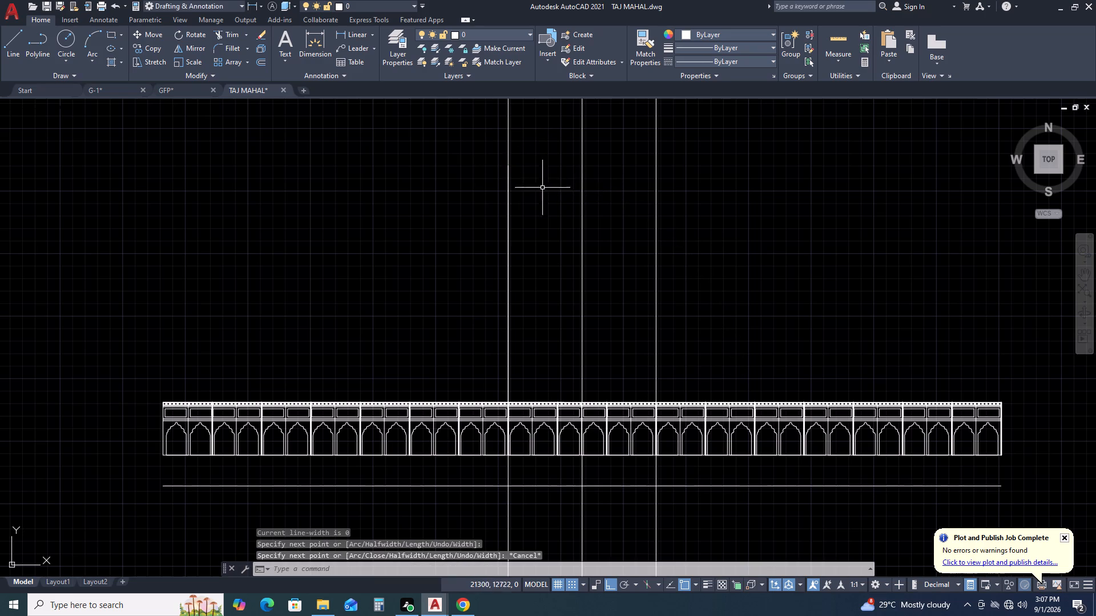
Draw a polyline from the row's top edge about 5,570 mm up the right construction line, and across to the left one.
{"action": "middle_click_drag", "start_coordinate": [565, 212], "coordinate": [499, 283]}
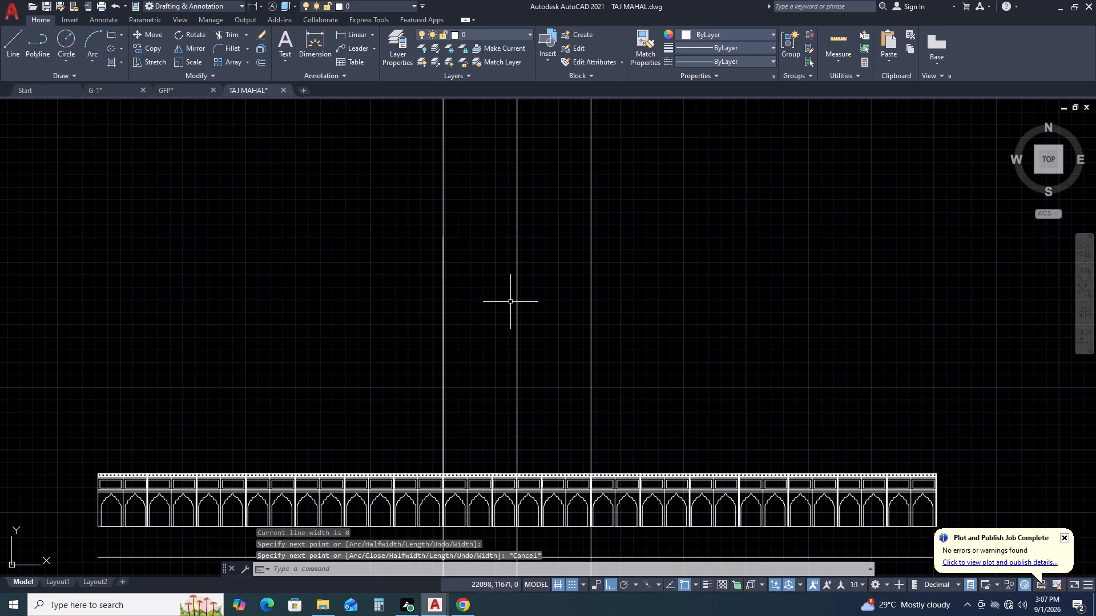
{"action": "scroll", "coordinate": [515, 281], "scroll_direction": "down", "scroll_amount": 1}
{"action": "key", "text": "space"}
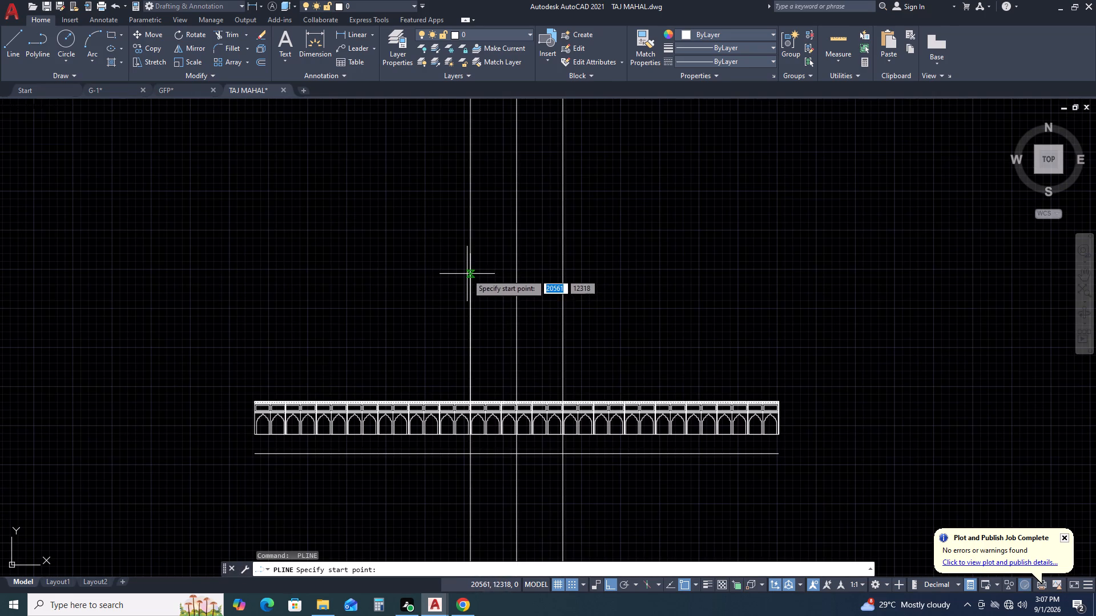
{"action": "left_click", "coordinate": [562, 398]}
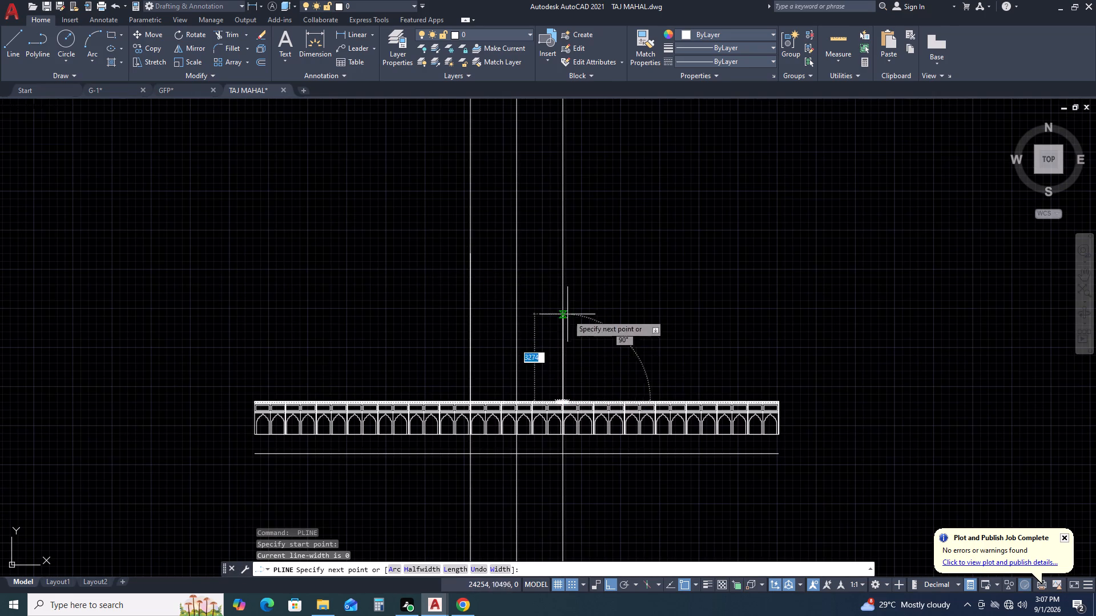
{"action": "left_click", "coordinate": [563, 262]}
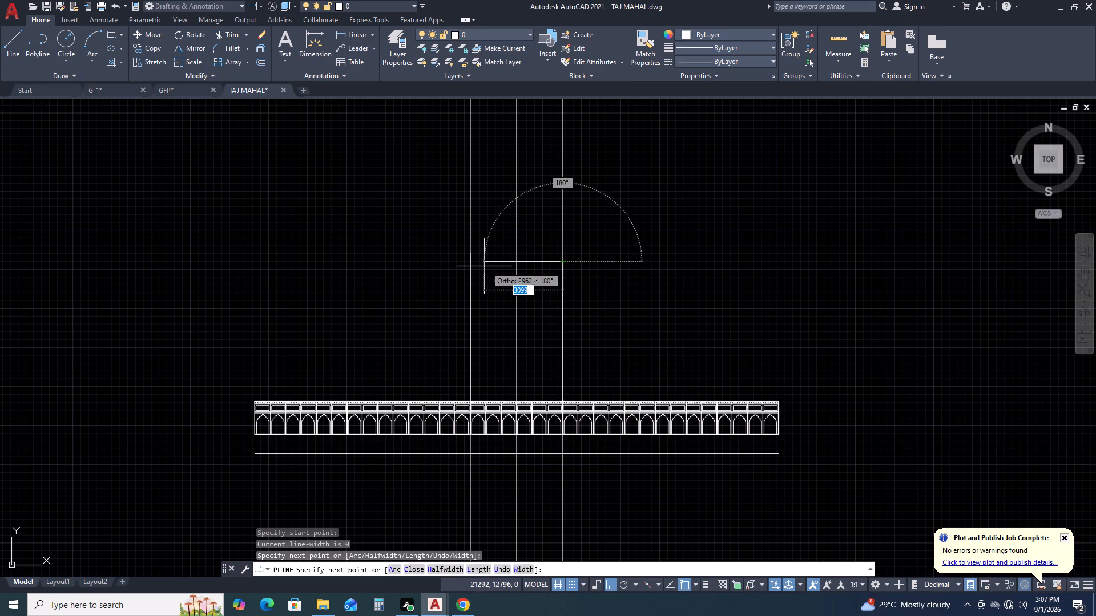
{"action": "left_click", "coordinate": [468, 260]}
{"action": "key", "text": "Escape"}
Trim the left vertical polyline's excess above the horizontal top edge.
{"action": "scroll", "coordinate": [472, 264], "scroll_direction": "up", "scroll_amount": 2}
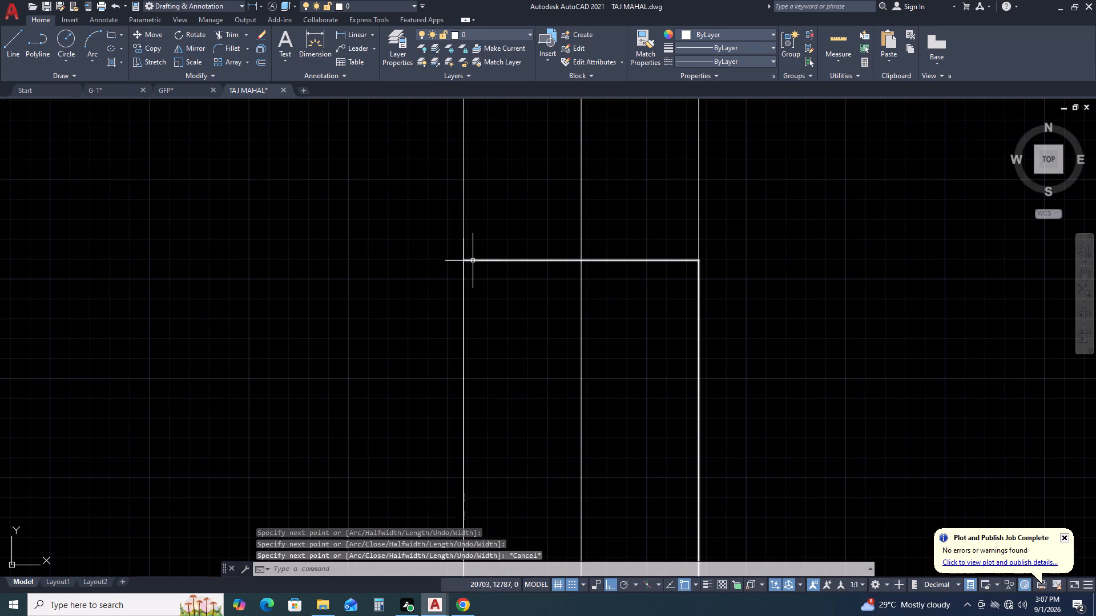
{"action": "key", "text": "t"}
{"action": "type", "text": "R"}
{"action": "key", "text": "space"}
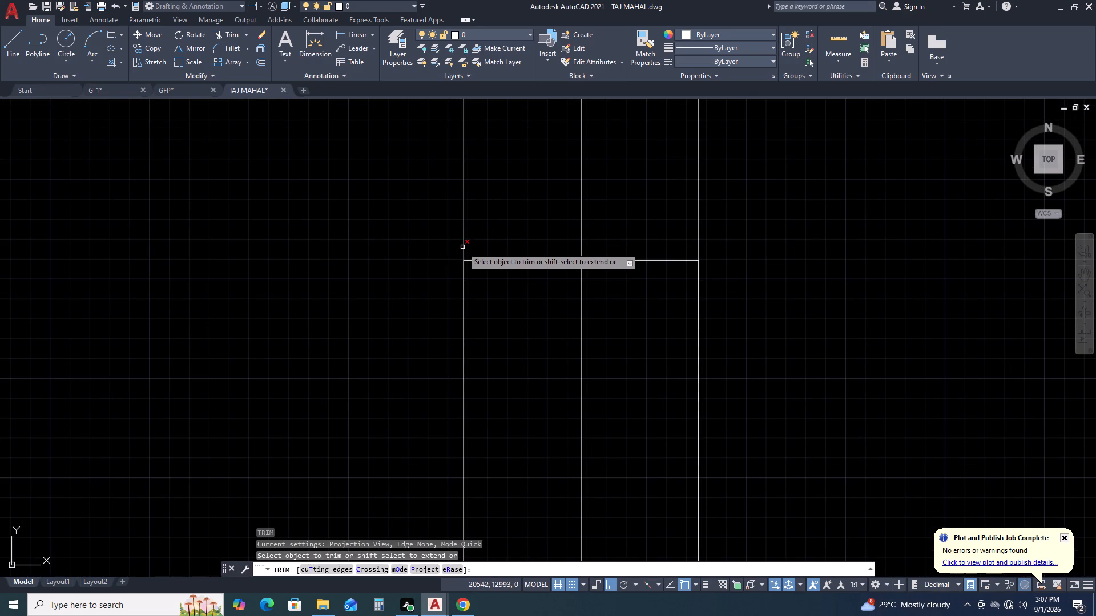
{"action": "left_click", "coordinate": [463, 247]}
{"action": "key", "text": "Escape"}
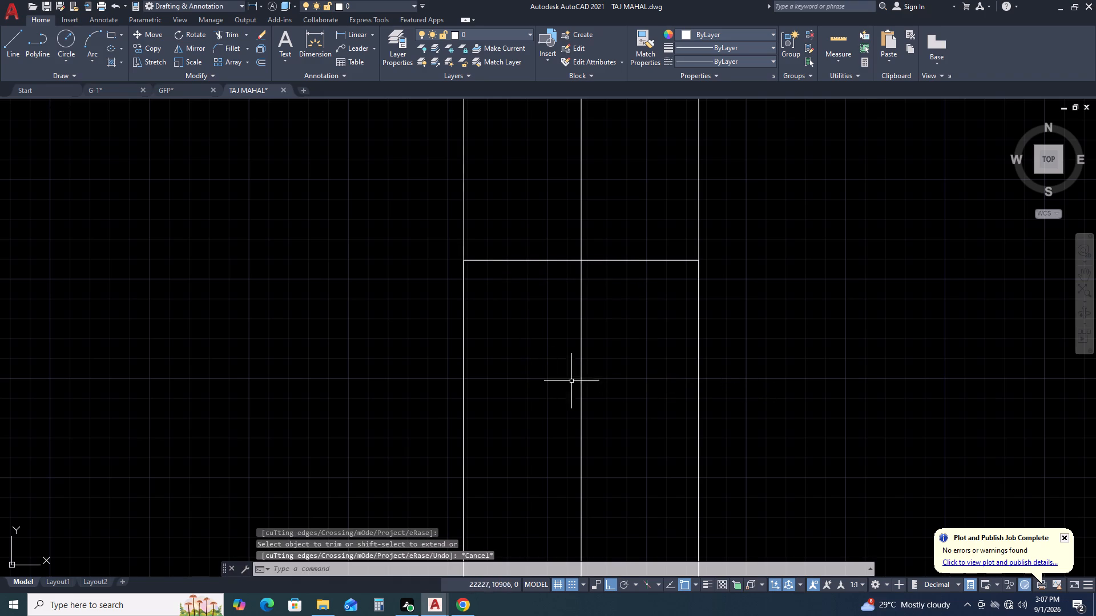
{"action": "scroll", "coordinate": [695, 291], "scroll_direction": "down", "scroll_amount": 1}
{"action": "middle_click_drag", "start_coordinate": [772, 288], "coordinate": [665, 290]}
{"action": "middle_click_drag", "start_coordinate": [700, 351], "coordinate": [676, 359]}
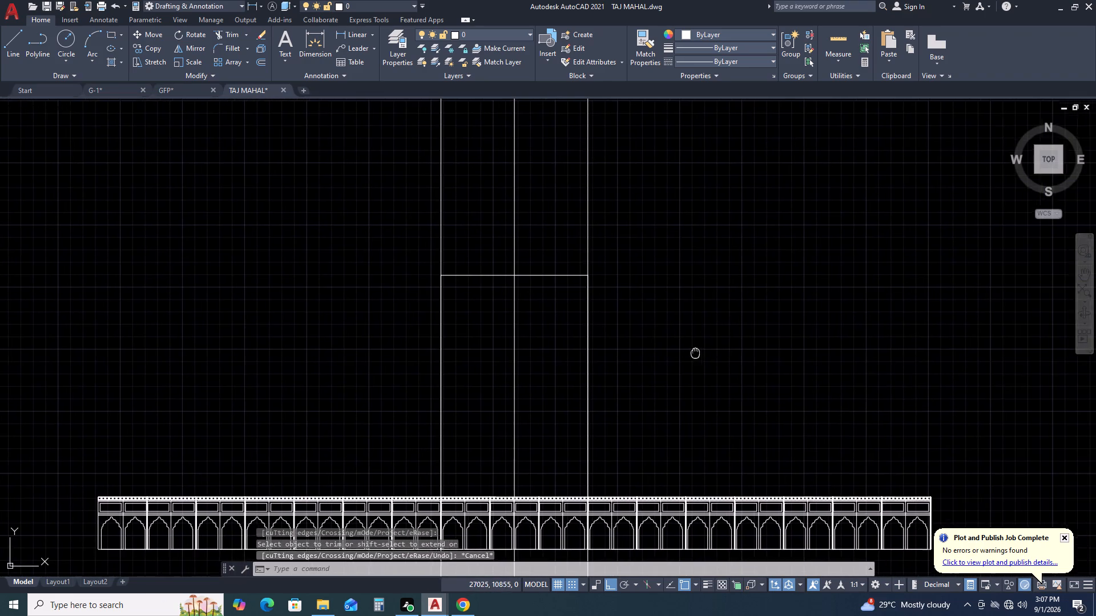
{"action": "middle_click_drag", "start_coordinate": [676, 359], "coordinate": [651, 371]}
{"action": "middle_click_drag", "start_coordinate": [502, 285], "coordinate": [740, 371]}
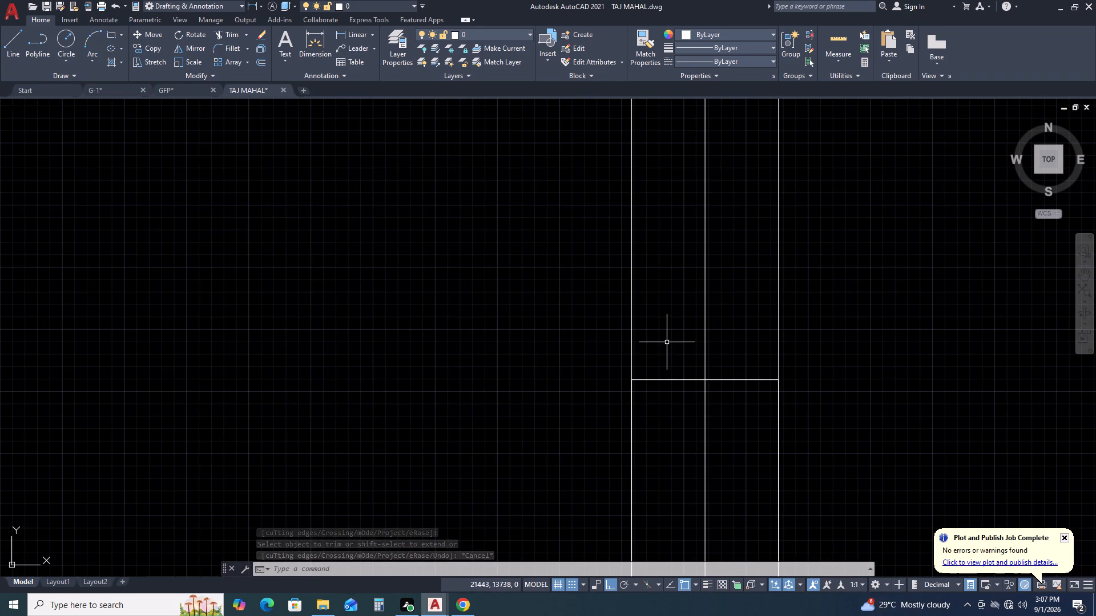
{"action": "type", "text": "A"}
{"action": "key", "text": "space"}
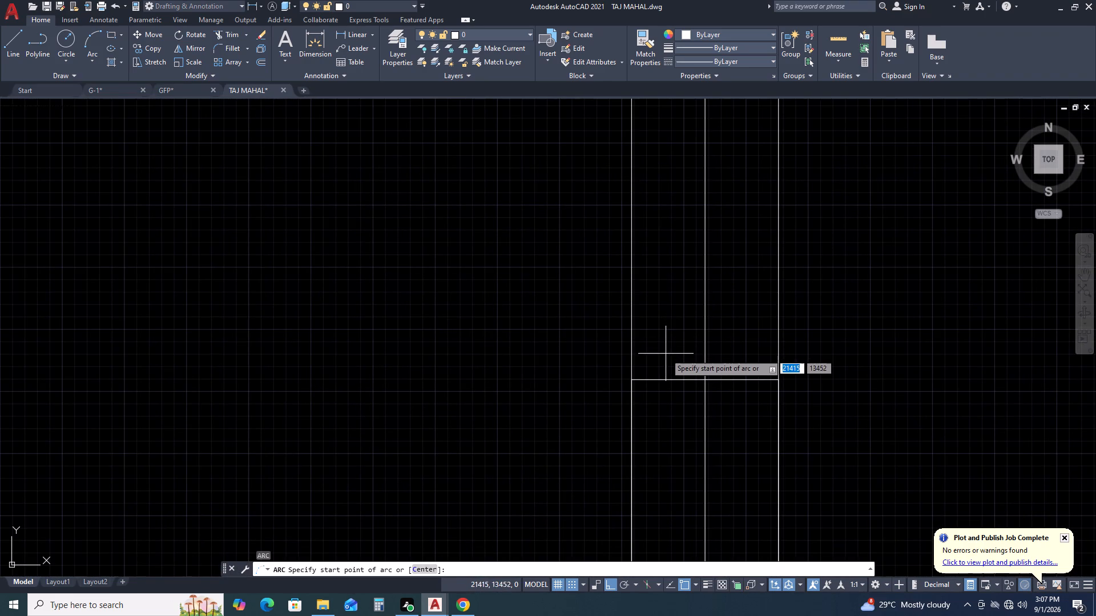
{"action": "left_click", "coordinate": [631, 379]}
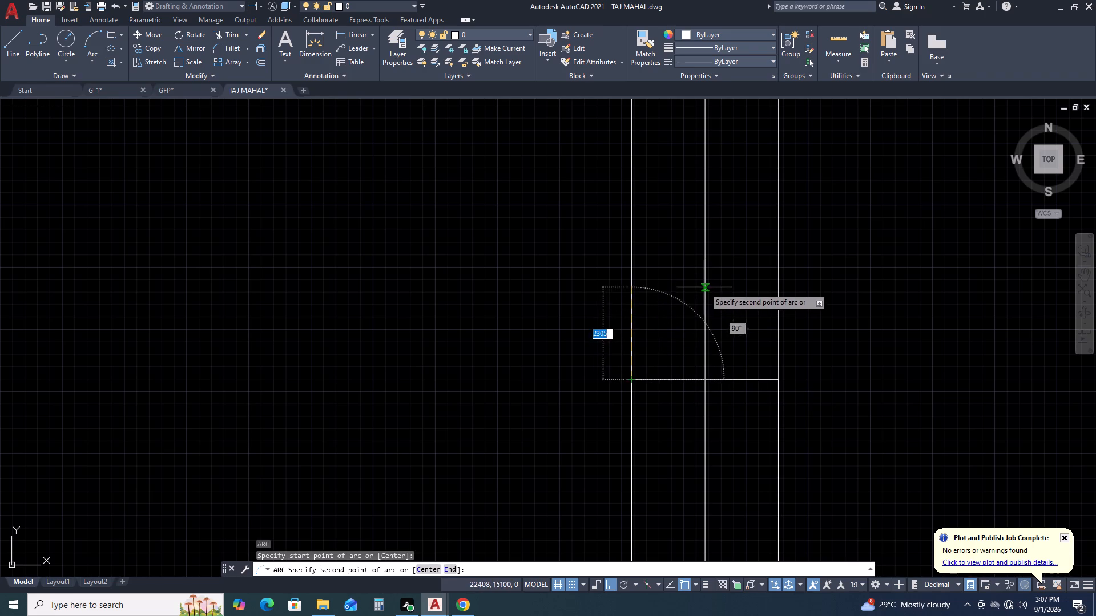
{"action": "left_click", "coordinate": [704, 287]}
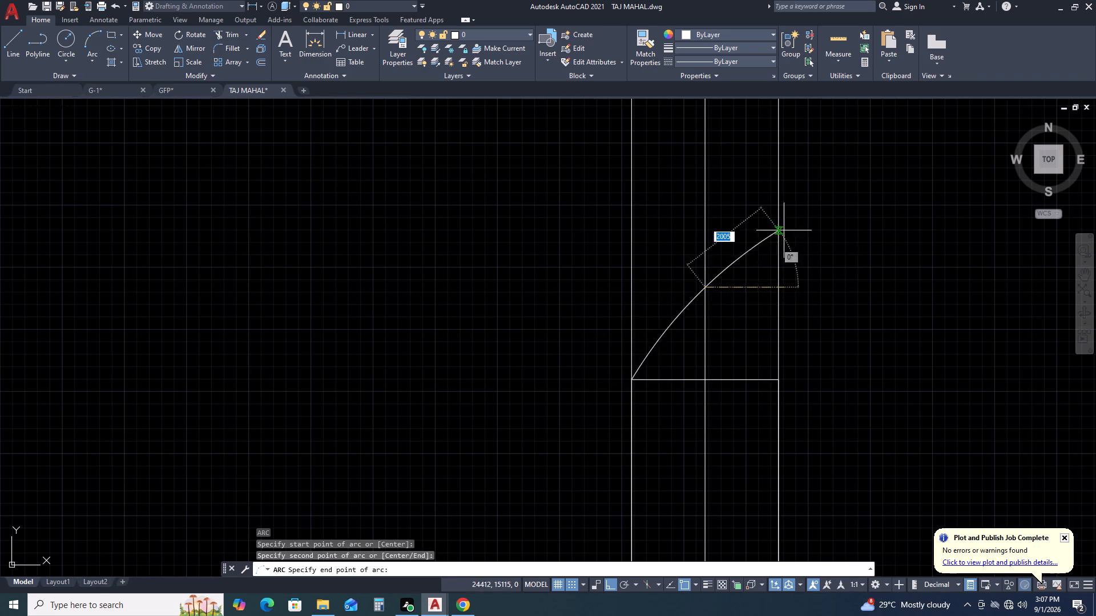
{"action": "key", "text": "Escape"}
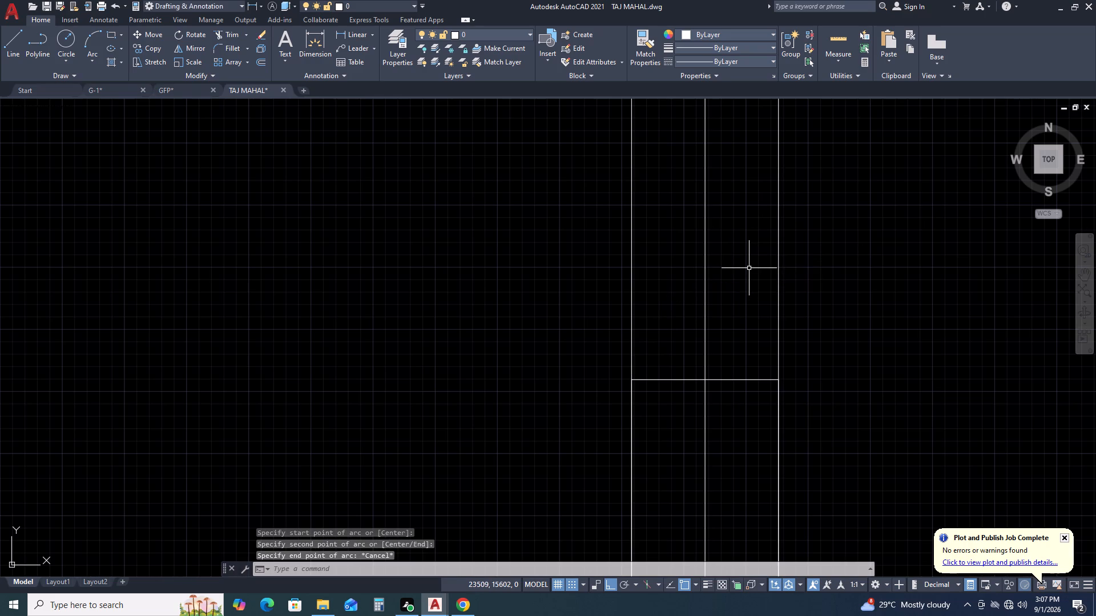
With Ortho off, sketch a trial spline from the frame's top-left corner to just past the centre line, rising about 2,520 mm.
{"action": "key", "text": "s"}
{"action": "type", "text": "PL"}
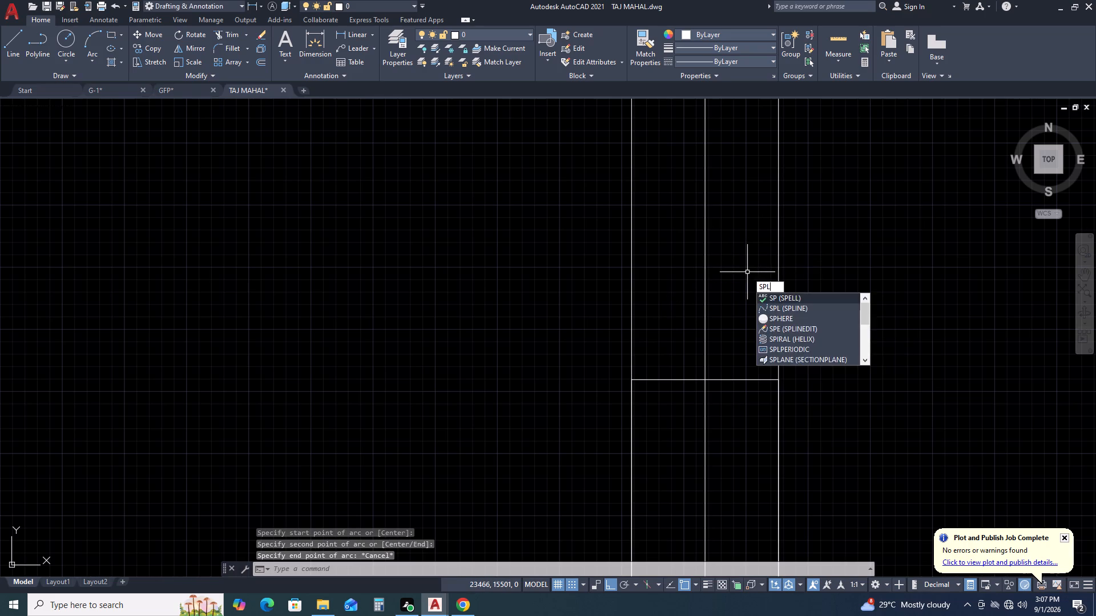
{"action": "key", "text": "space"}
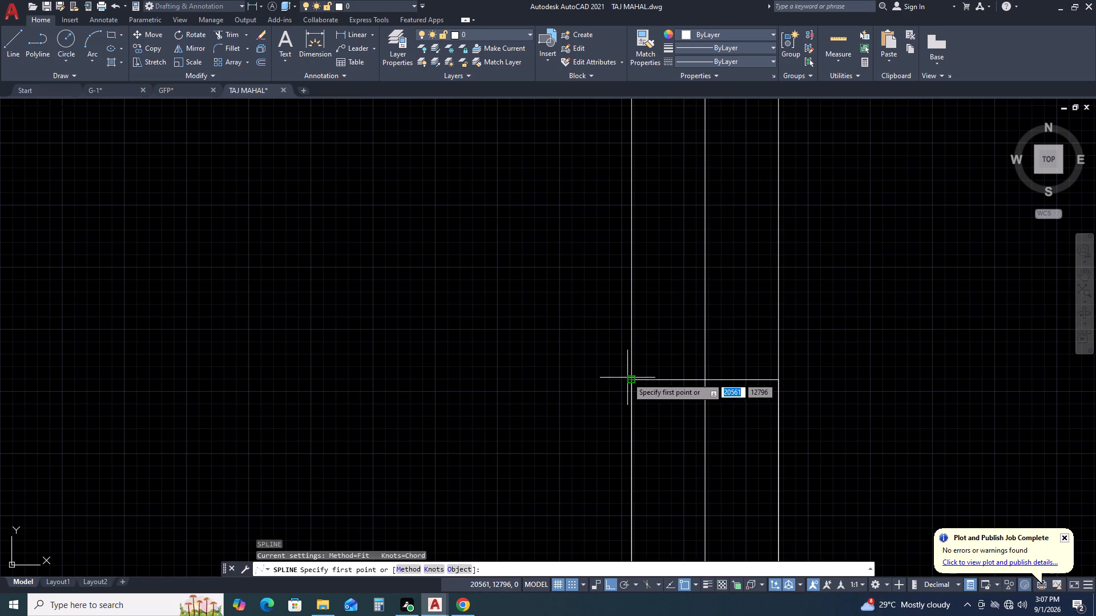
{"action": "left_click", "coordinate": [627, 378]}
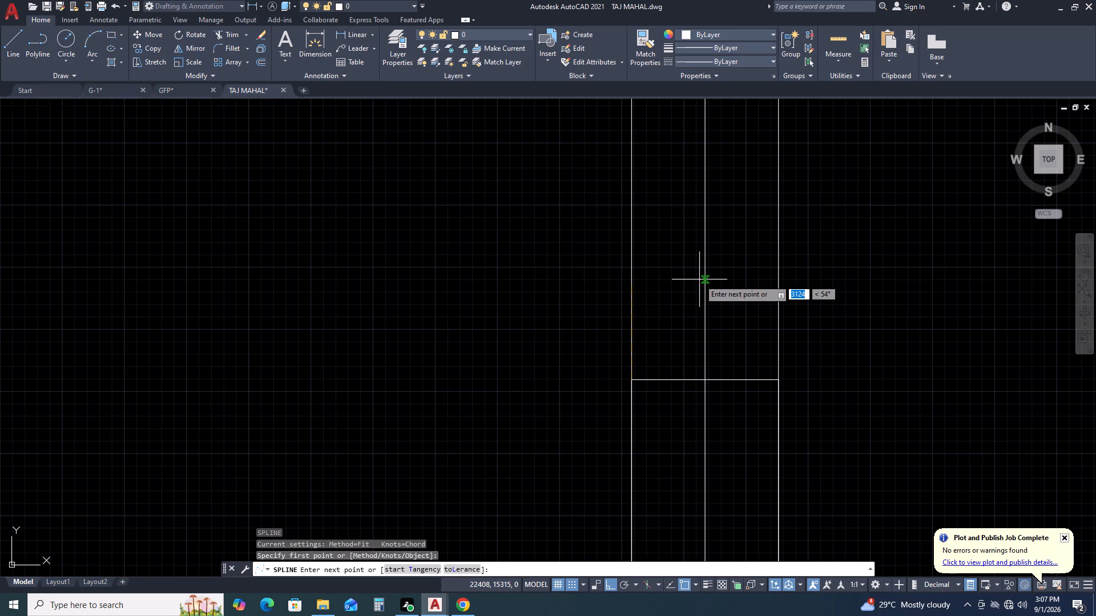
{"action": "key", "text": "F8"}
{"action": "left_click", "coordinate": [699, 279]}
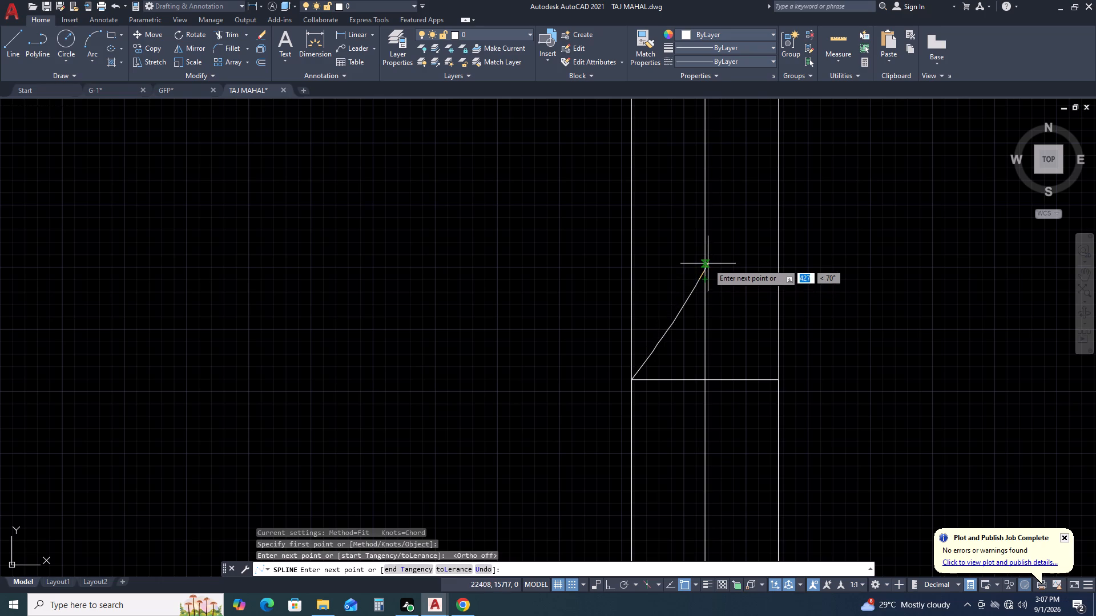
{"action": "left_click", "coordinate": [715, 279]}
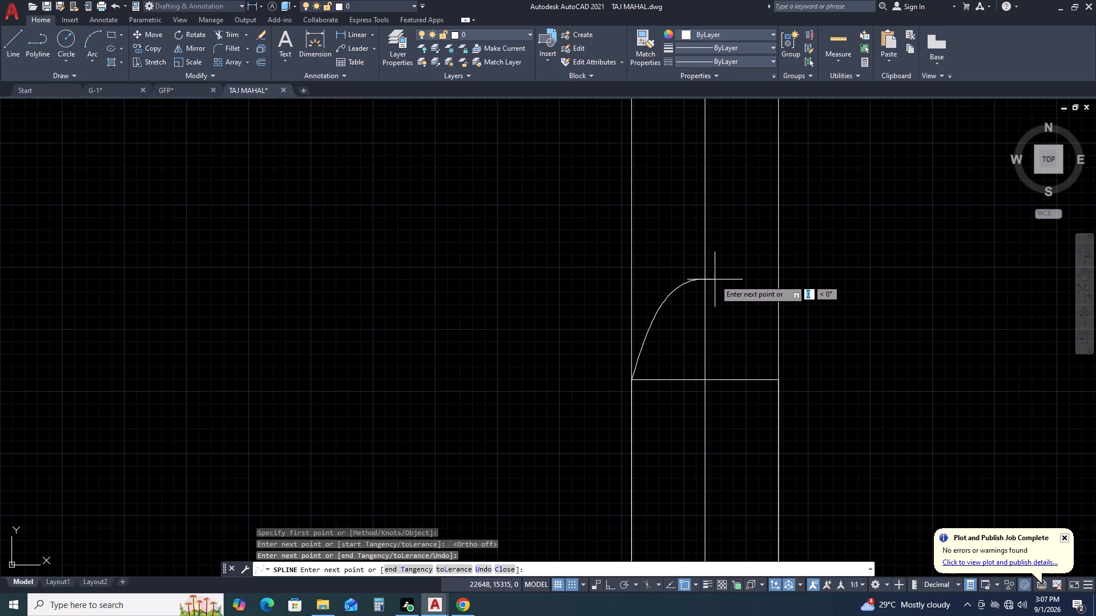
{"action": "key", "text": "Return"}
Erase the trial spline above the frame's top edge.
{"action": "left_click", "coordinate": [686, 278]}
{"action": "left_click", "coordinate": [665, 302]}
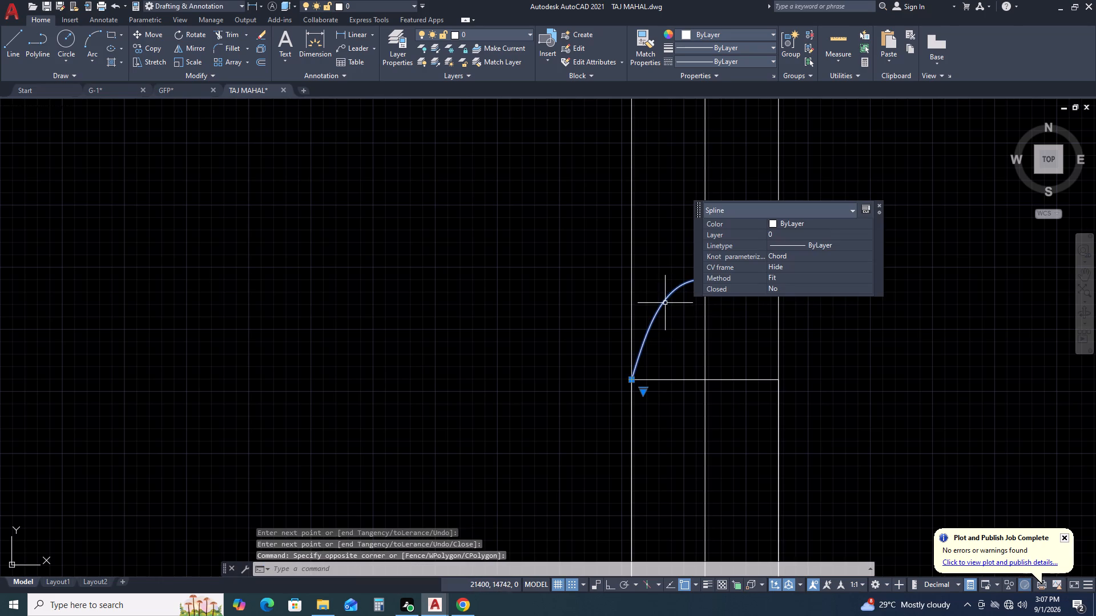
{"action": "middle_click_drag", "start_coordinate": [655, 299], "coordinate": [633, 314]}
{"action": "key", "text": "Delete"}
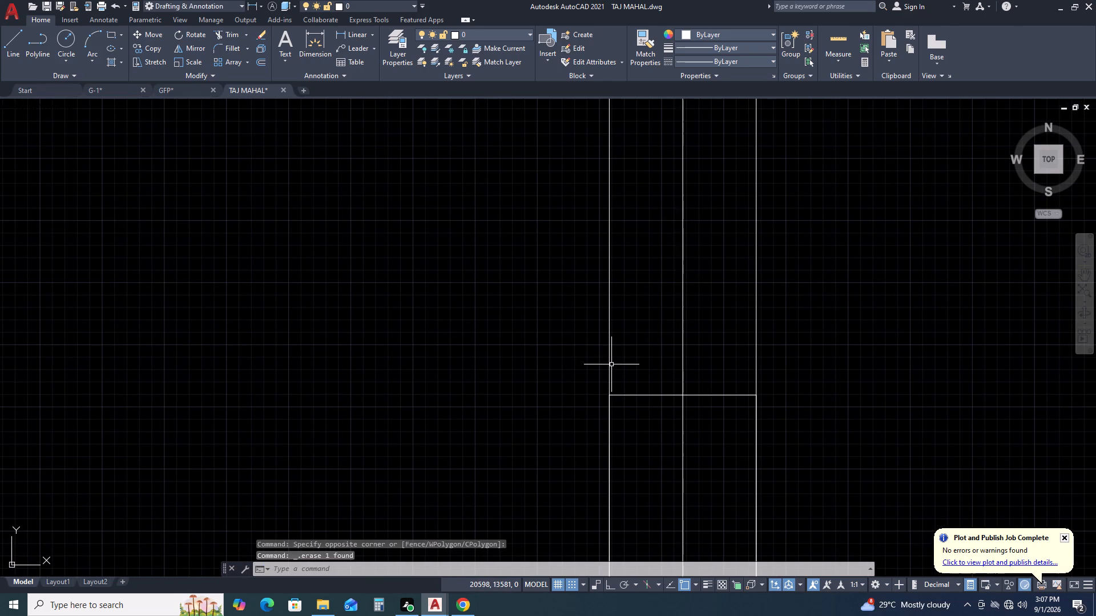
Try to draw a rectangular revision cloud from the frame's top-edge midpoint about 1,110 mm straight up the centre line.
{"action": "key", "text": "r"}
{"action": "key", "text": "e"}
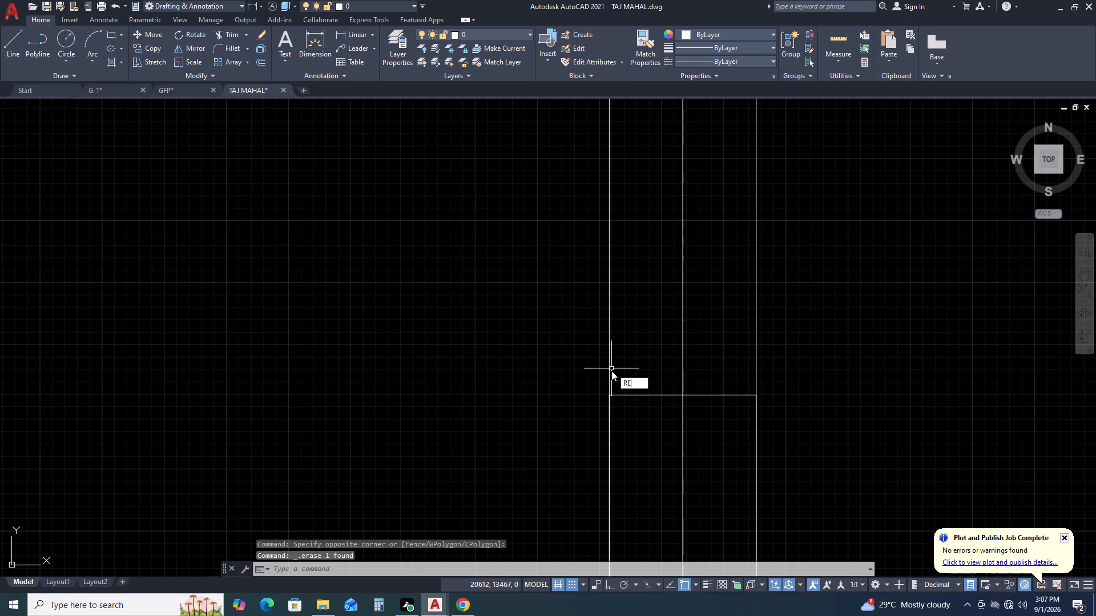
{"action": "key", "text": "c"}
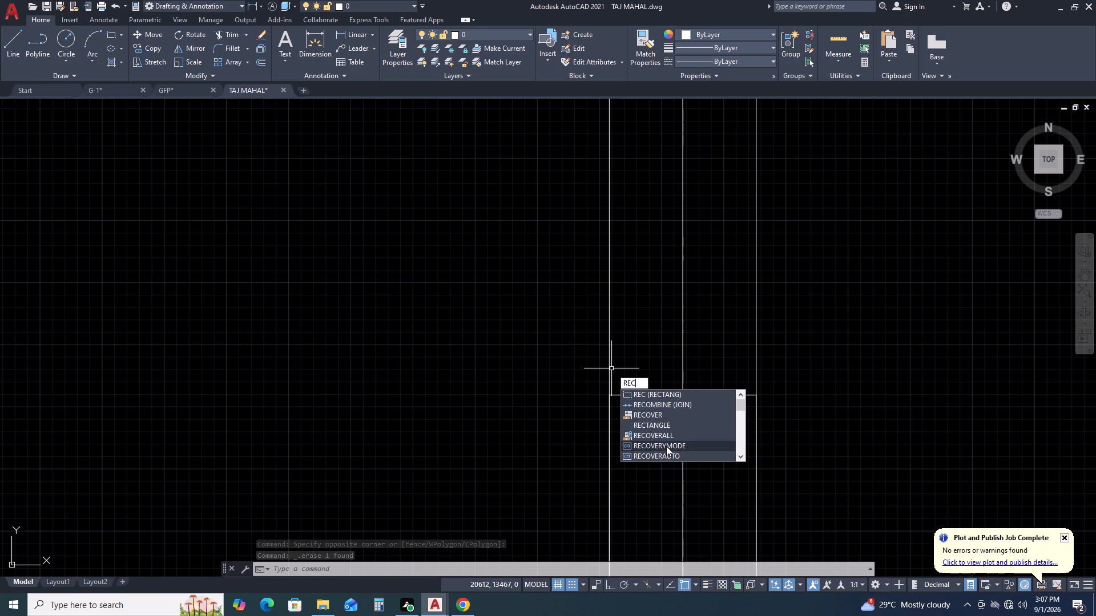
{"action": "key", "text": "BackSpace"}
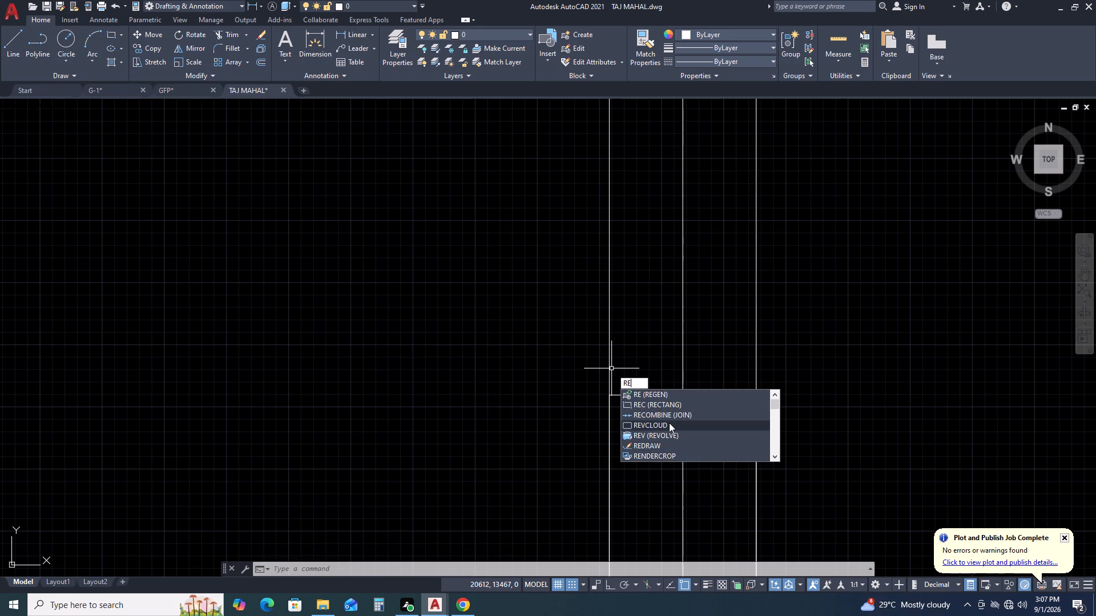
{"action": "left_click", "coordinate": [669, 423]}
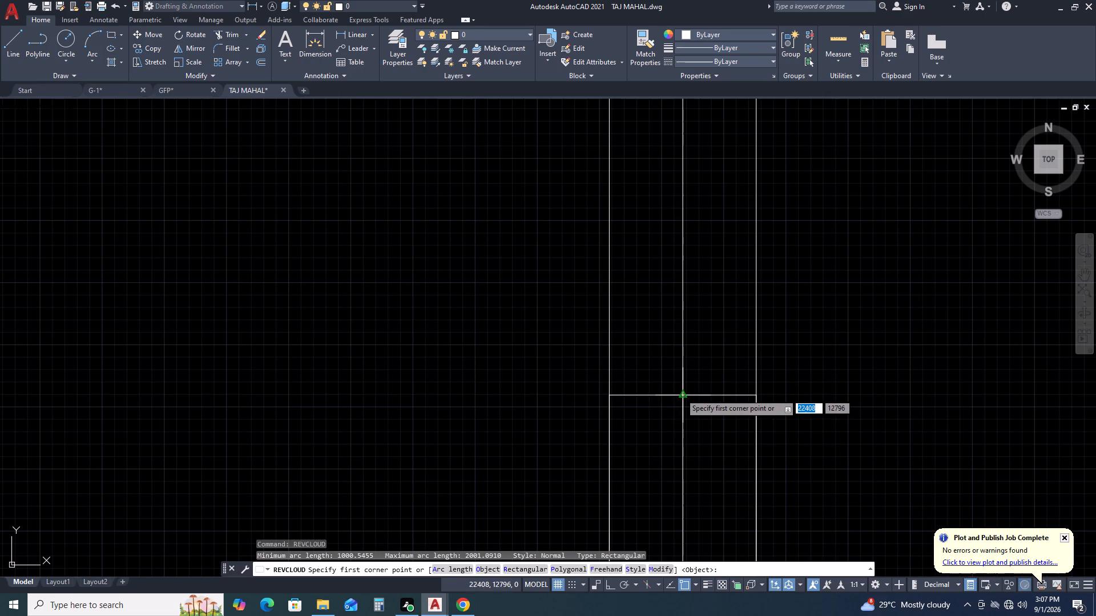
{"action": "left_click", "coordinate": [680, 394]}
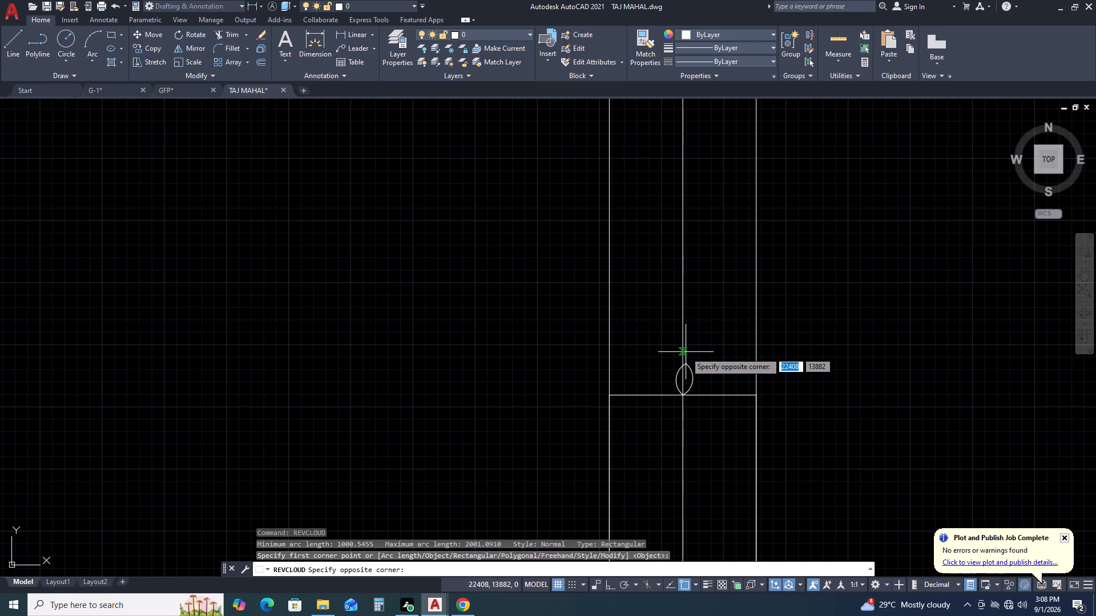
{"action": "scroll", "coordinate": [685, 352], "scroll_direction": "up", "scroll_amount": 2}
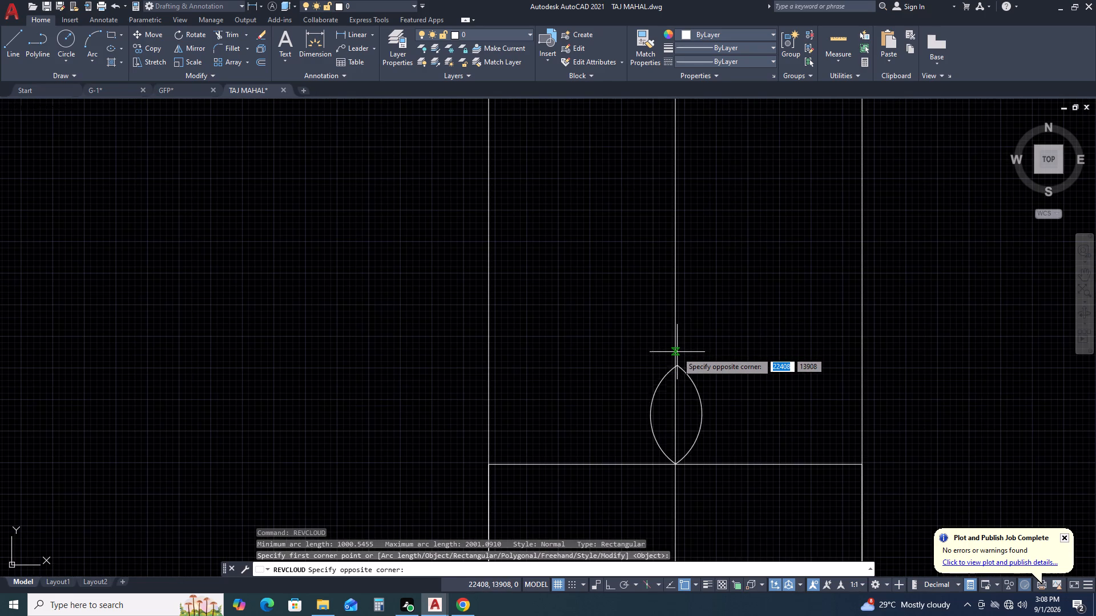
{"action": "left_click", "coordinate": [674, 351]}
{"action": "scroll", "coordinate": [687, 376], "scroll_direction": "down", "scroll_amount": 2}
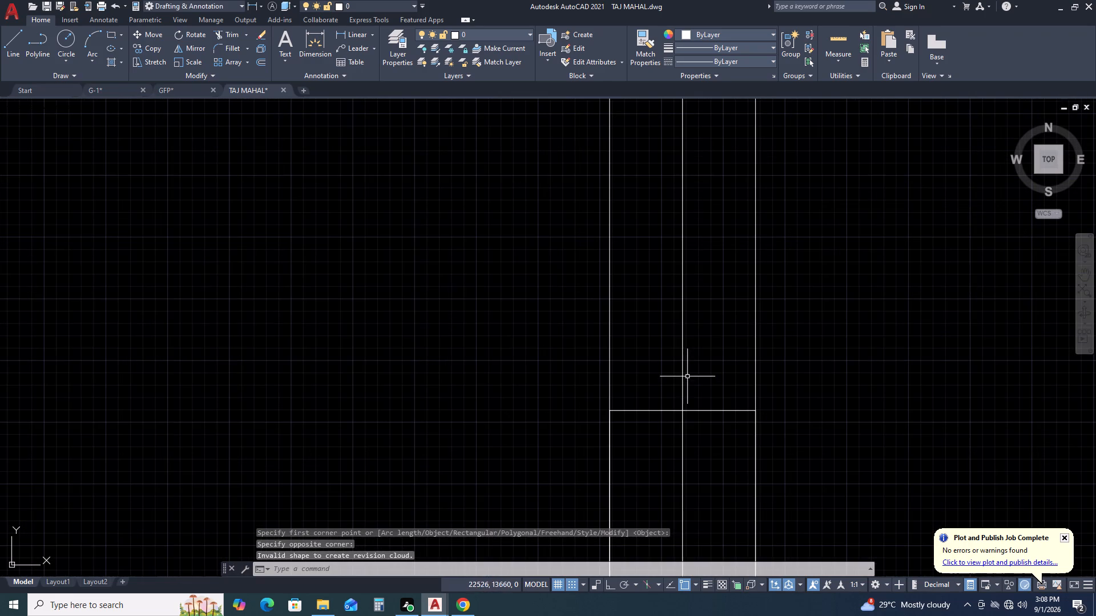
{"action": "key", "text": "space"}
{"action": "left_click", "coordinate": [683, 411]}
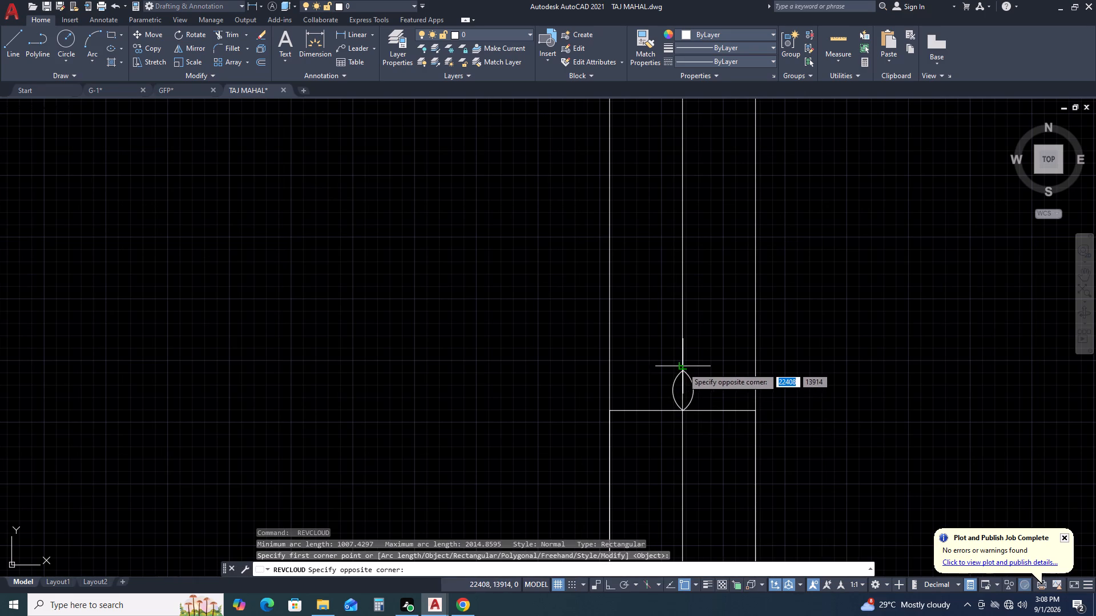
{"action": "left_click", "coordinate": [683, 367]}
Draw a small tilted leaf-shaped revision cloud, about 730 mm long, in the empty area left of the frame.
{"action": "key", "text": "space"}
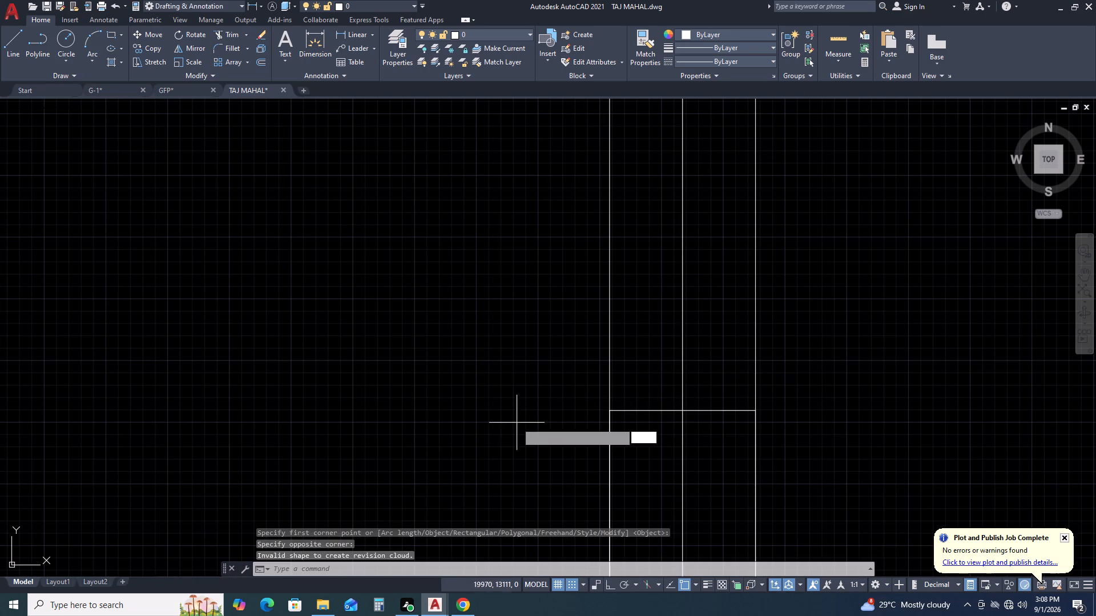
{"action": "left_click", "coordinate": [498, 423]}
{"action": "left_click", "coordinate": [512, 398]}
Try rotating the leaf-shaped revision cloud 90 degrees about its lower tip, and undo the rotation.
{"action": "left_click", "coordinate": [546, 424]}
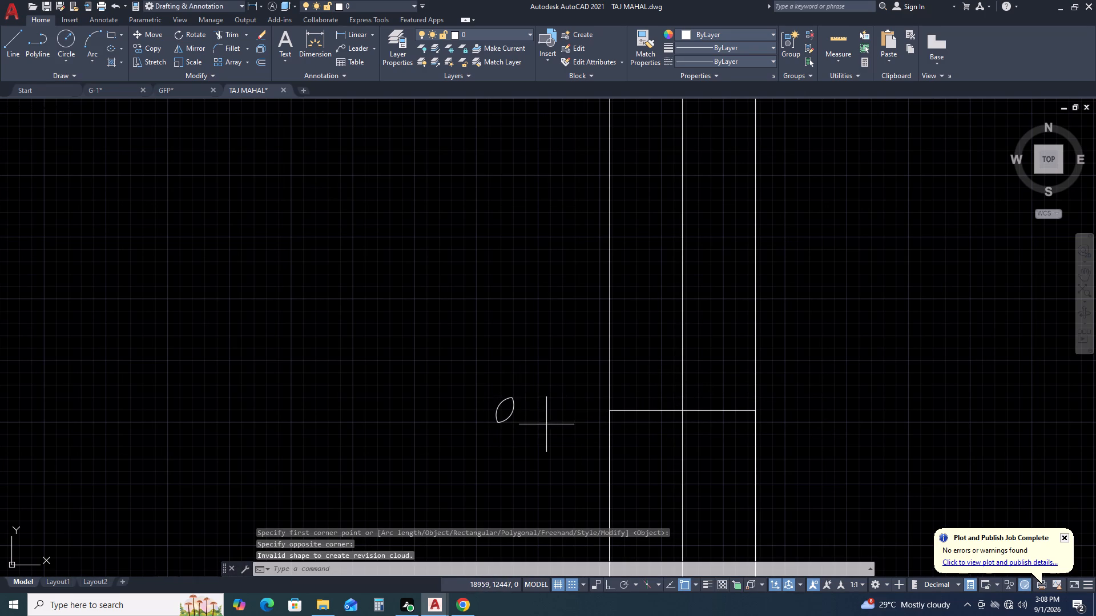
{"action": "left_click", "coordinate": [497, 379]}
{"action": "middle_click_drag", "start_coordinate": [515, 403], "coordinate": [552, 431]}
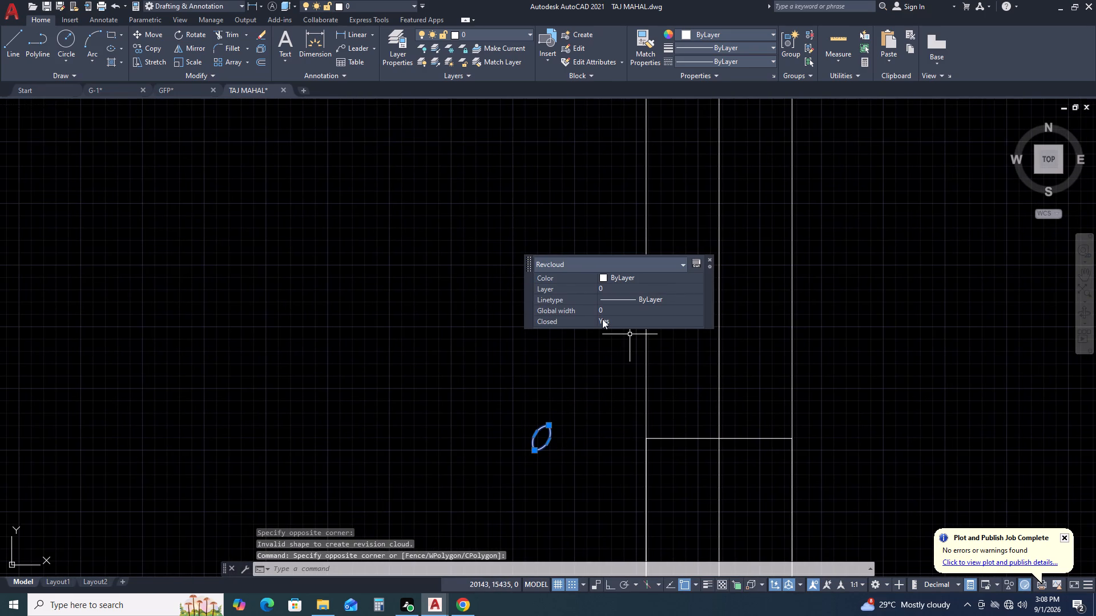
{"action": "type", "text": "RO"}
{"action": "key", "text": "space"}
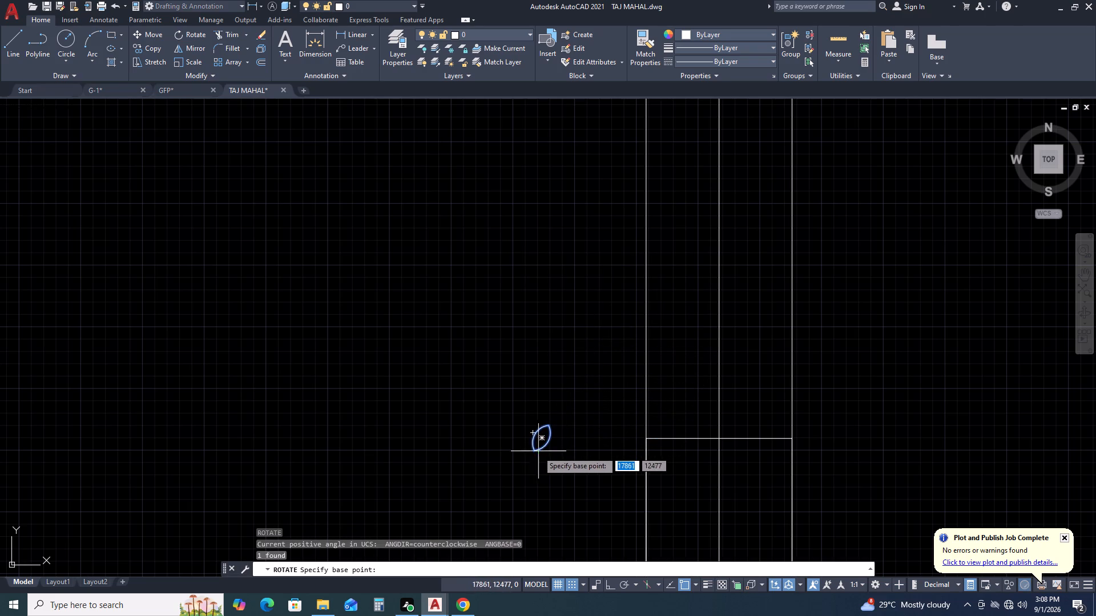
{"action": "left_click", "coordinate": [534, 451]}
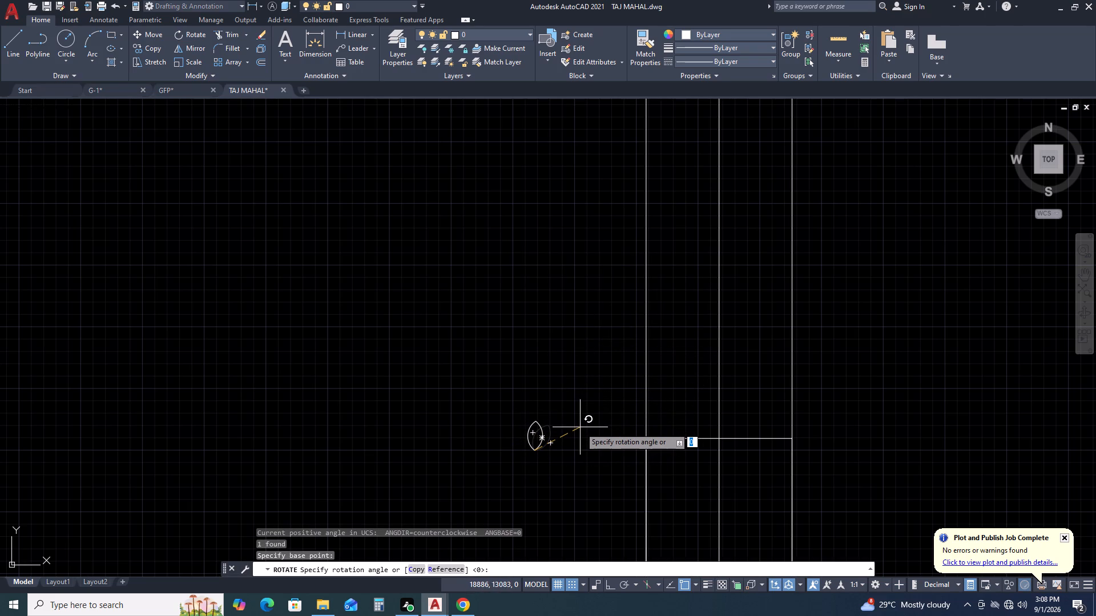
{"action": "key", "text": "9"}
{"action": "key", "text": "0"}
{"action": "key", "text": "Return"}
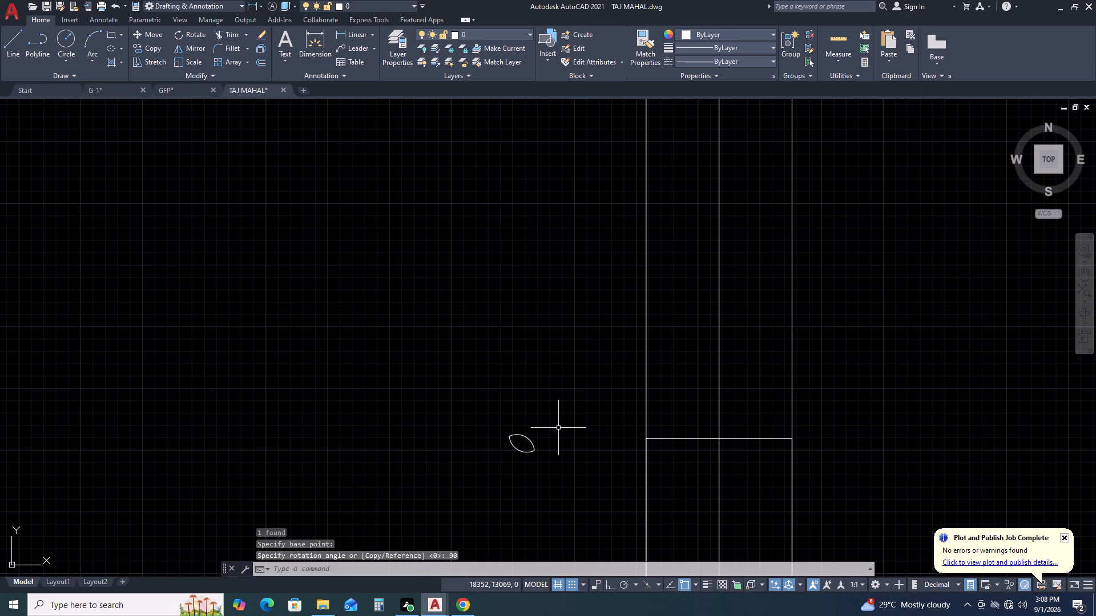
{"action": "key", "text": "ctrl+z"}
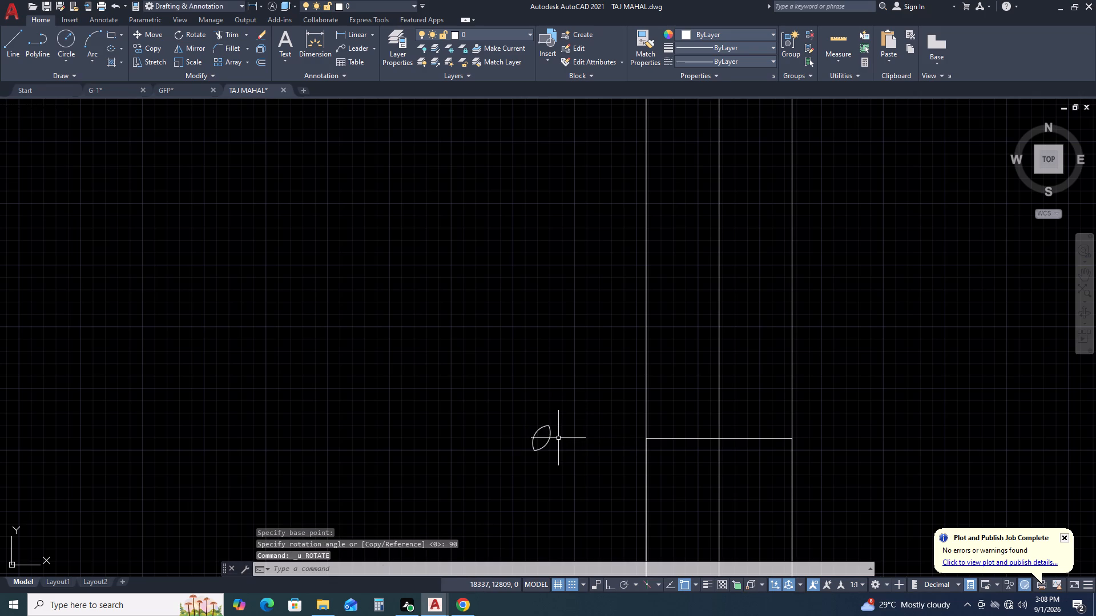
Rotate the leaf-shaped revision cloud freehand about its lower tip until it stands nearly upright.
{"action": "left_click", "coordinate": [558, 438]}
{"action": "left_click", "coordinate": [544, 415]}
{"action": "middle_click_drag", "start_coordinate": [554, 435], "coordinate": [467, 343]}
{"action": "middle_click", "coordinate": [467, 342]}
{"action": "scroll", "coordinate": [466, 344], "scroll_direction": "up", "scroll_amount": 3}
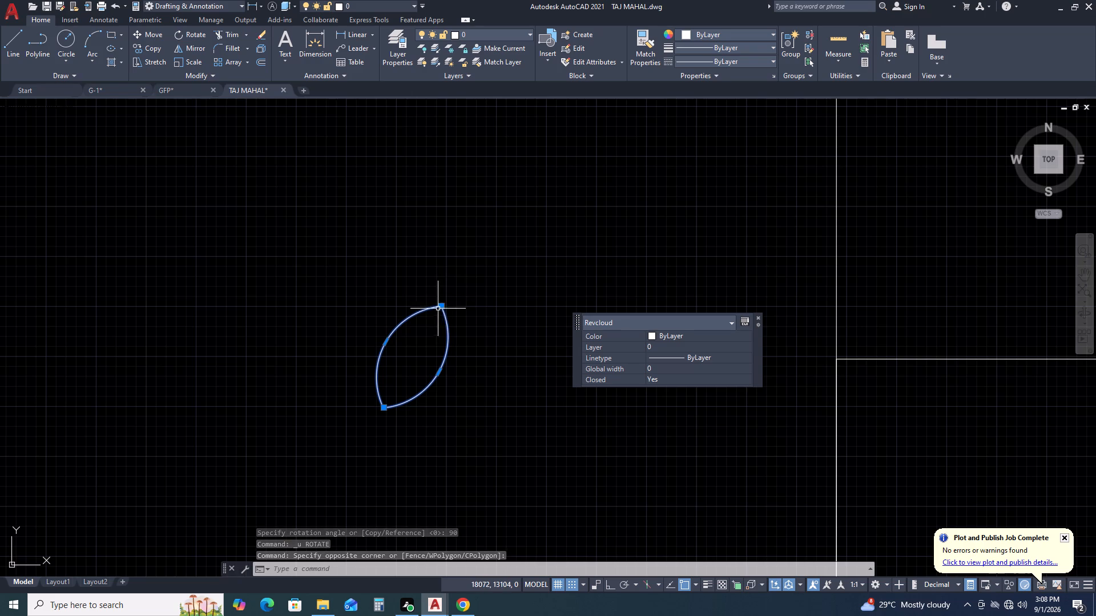
{"action": "left_click", "coordinate": [438, 306]}
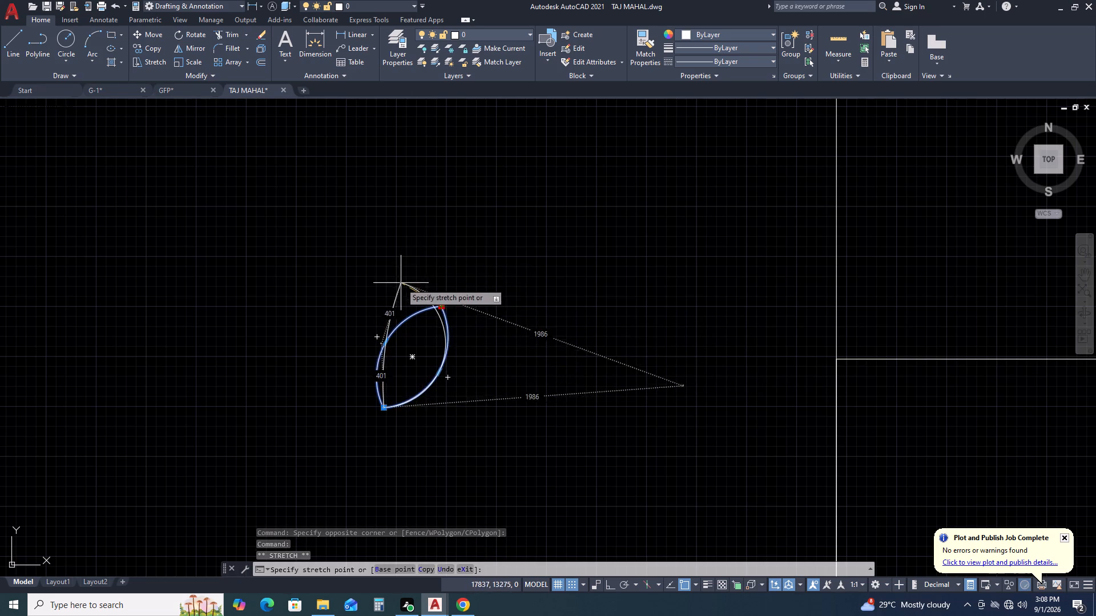
{"action": "key", "text": "Escape"}
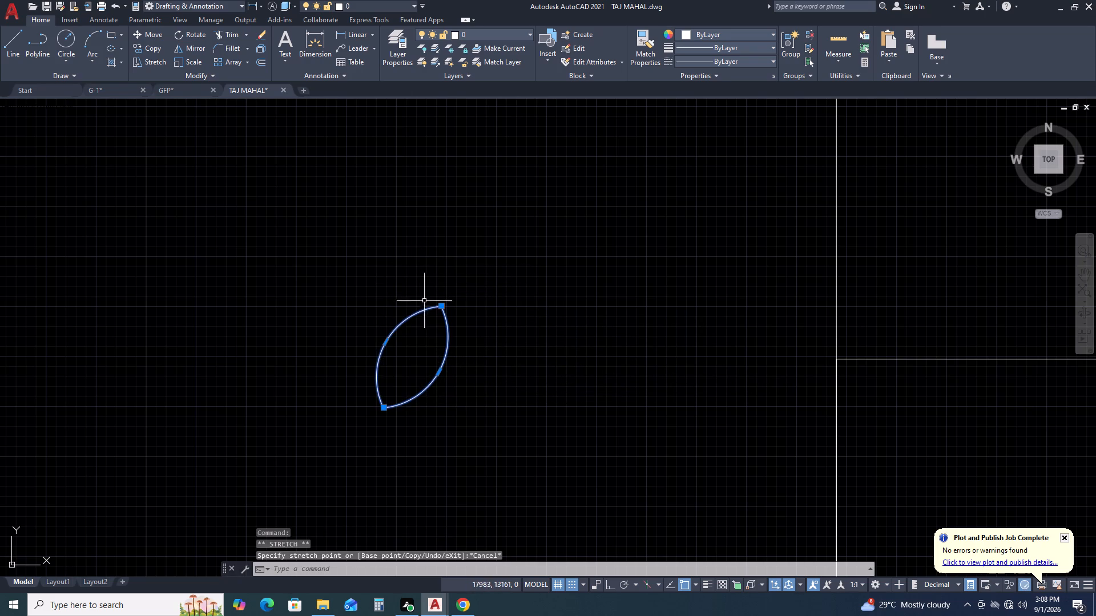
{"action": "type", "text": "RO"}
{"action": "key", "text": "space"}
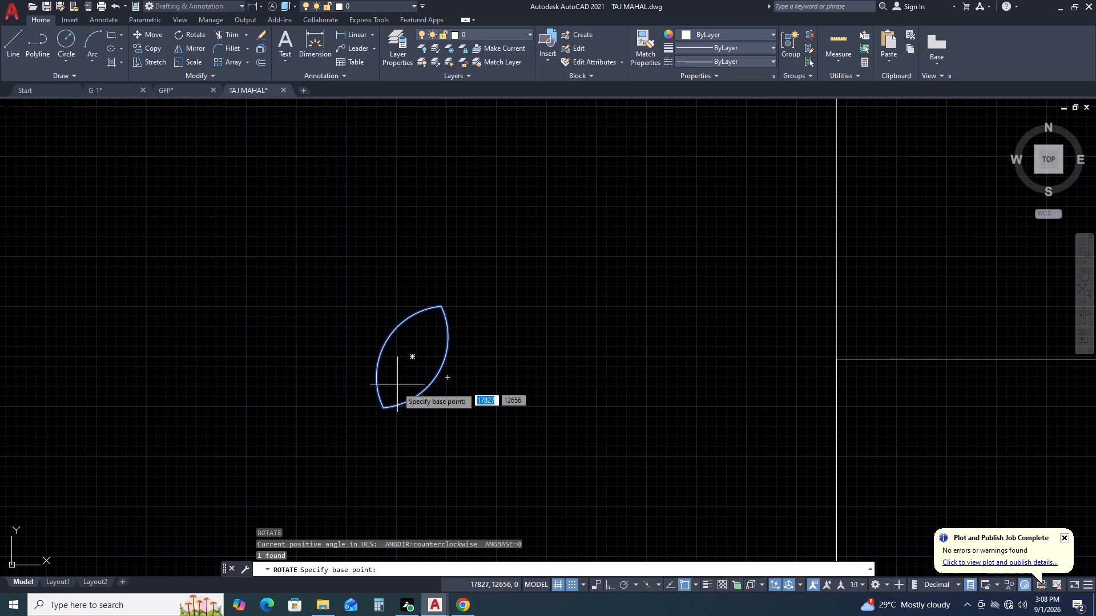
{"action": "left_click", "coordinate": [382, 406]}
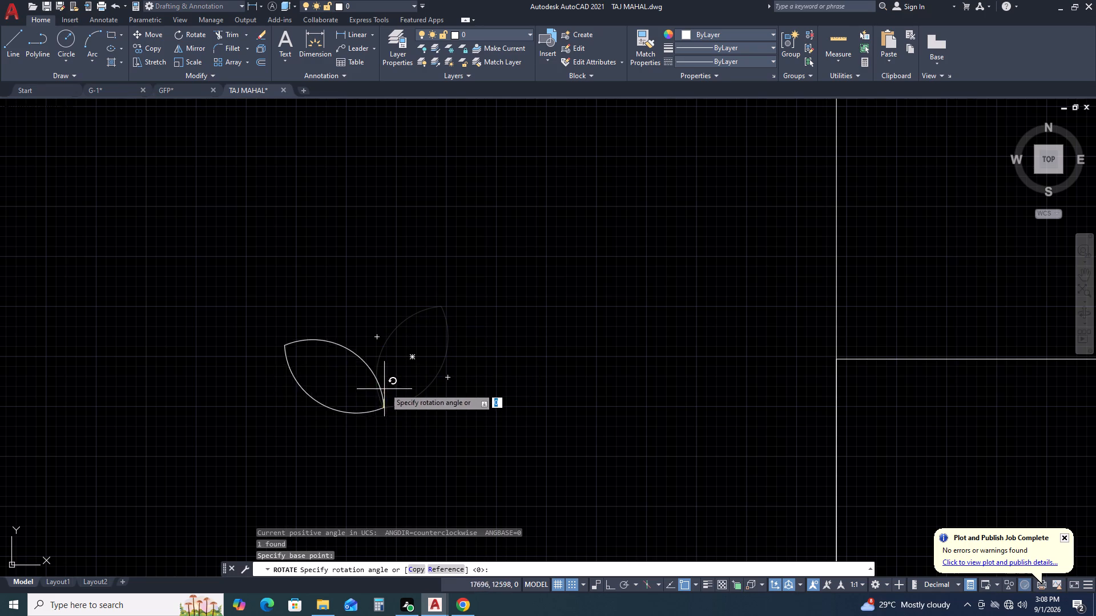
{"action": "left_click", "coordinate": [453, 371]}
Move the leaf shape by its lower tip to where the centre line crosses the frame's top edge.
{"action": "left_click_drag", "start_coordinate": [449, 370], "coordinate": [444, 365]}
{"action": "left_click", "coordinate": [398, 330]}
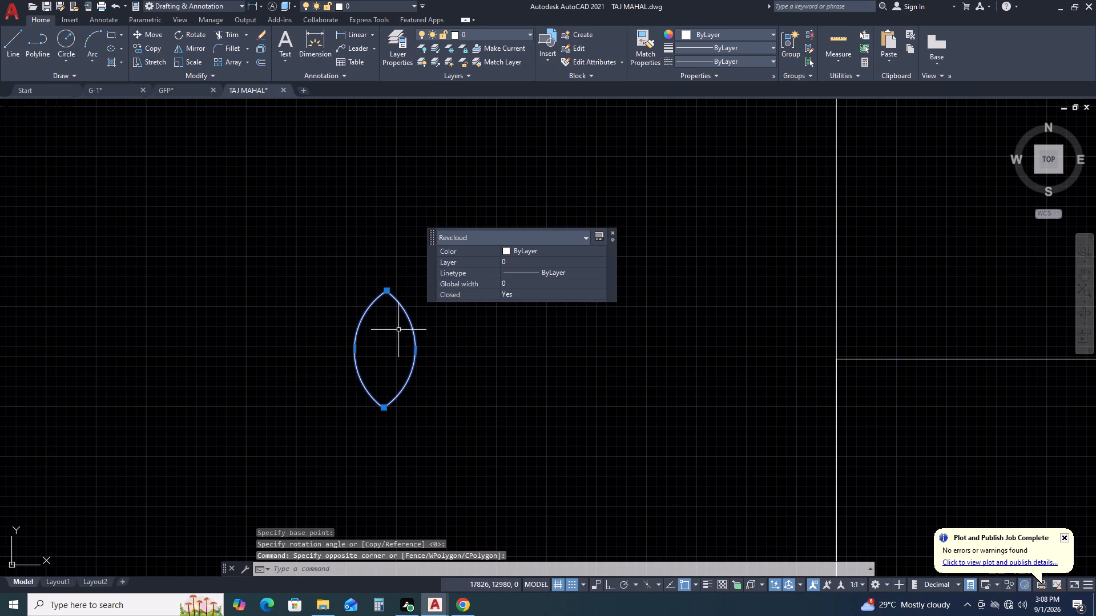
{"action": "type", "text": "M"}
{"action": "key", "text": "space"}
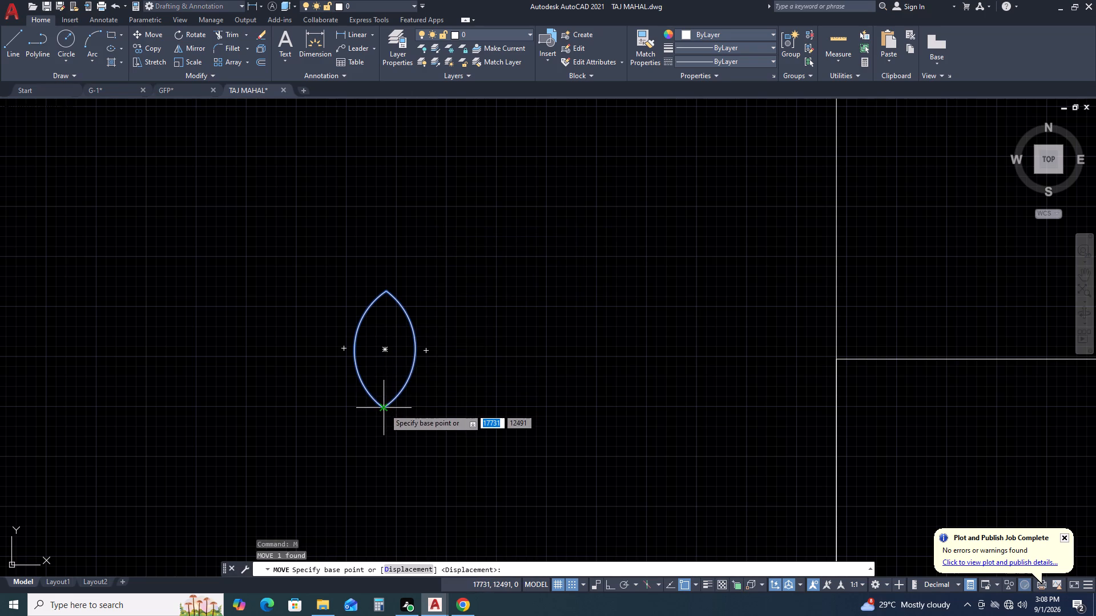
{"action": "left_click", "coordinate": [384, 408]}
{"action": "scroll", "coordinate": [665, 410], "scroll_direction": "down", "scroll_amount": 4}
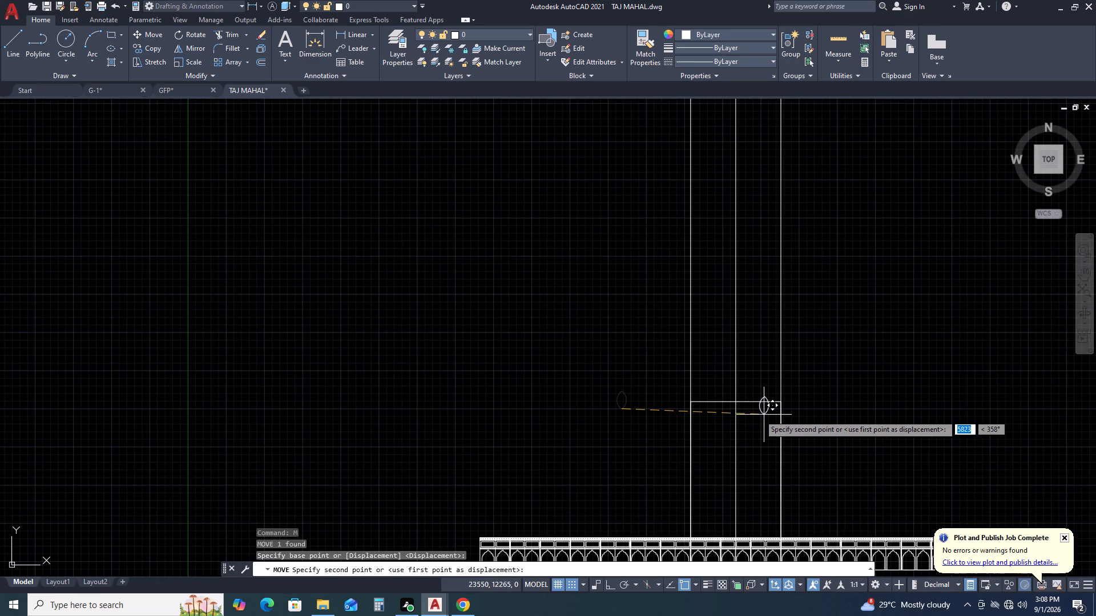
{"action": "scroll", "coordinate": [735, 410], "scroll_direction": "up", "scroll_amount": 2}
{"action": "scroll", "coordinate": [727, 388], "scroll_direction": "down", "scroll_amount": 1}
{"action": "scroll", "coordinate": [727, 388], "scroll_direction": "up", "scroll_amount": 2}
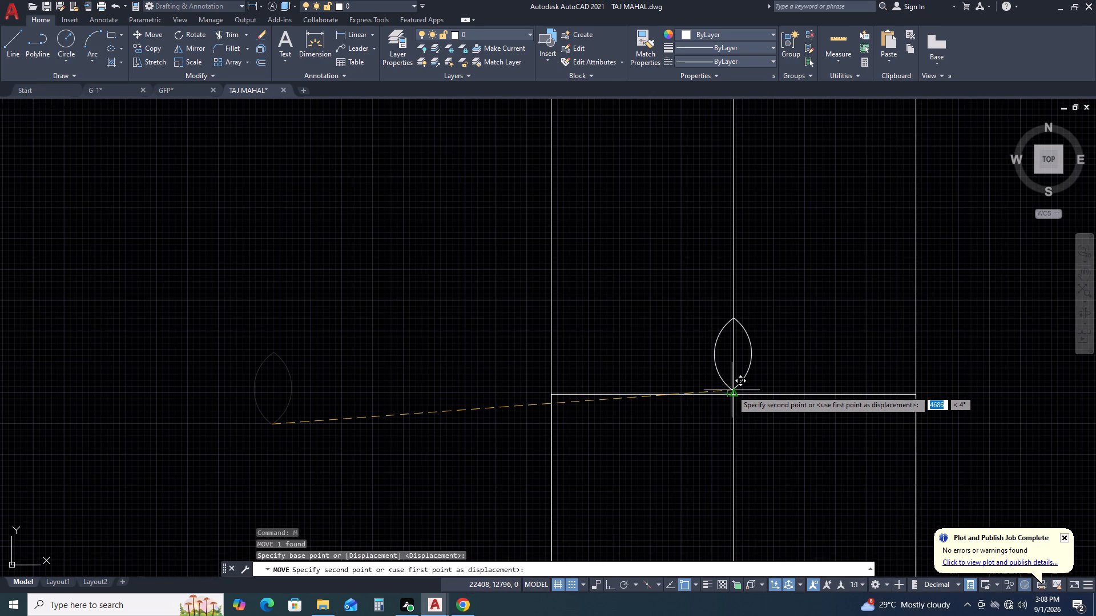
{"action": "left_click", "coordinate": [731, 395]}
Stretch the leaf's upper tip sideways onto the centre line.
{"action": "scroll", "coordinate": [748, 356], "scroll_direction": "up", "scroll_amount": 2}
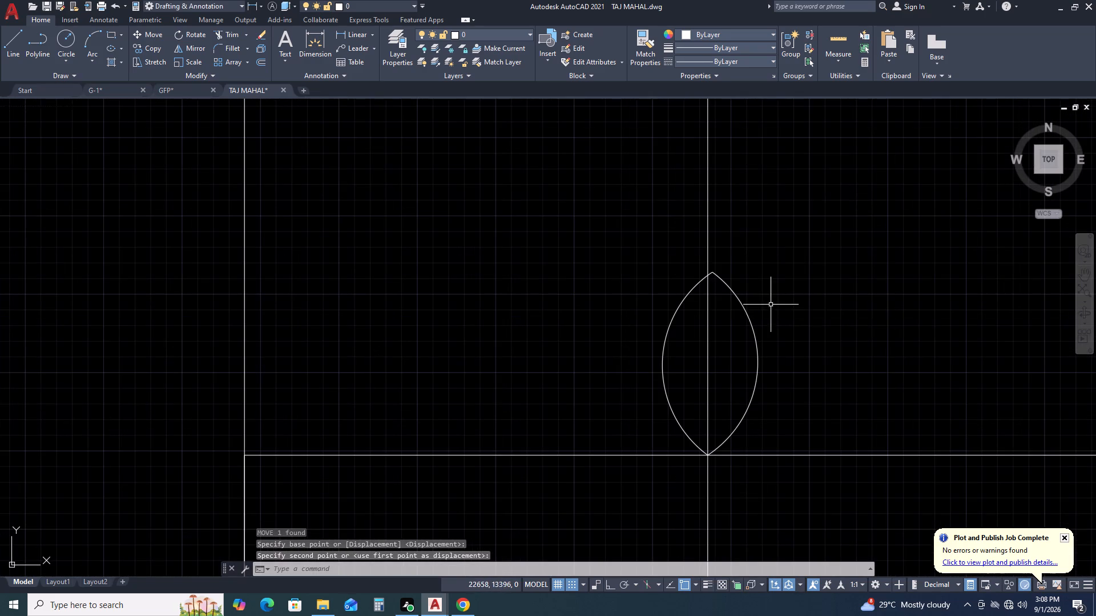
{"action": "left_click", "coordinate": [771, 305]}
{"action": "left_click", "coordinate": [719, 285]}
{"action": "scroll", "coordinate": [712, 271], "scroll_direction": "up", "scroll_amount": 3}
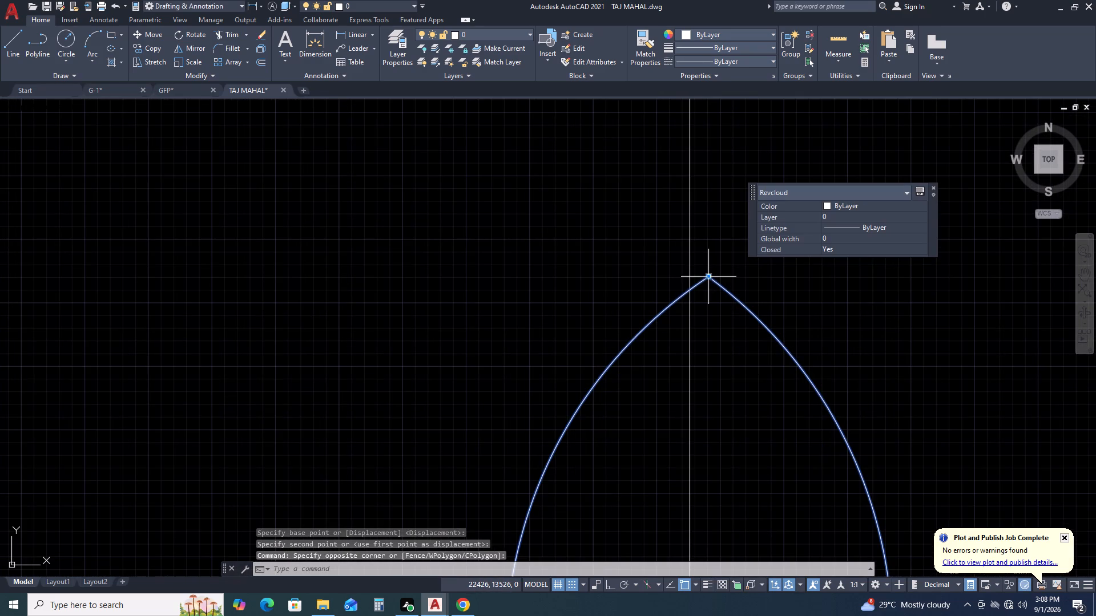
{"action": "left_click", "coordinate": [707, 278]}
{"action": "left_click", "coordinate": [692, 277]}
Stretch the midpoint of the leaf's right arc about 13 mm inward toward the centre line.
{"action": "scroll", "coordinate": [693, 261], "scroll_direction": "down", "scroll_amount": 2}
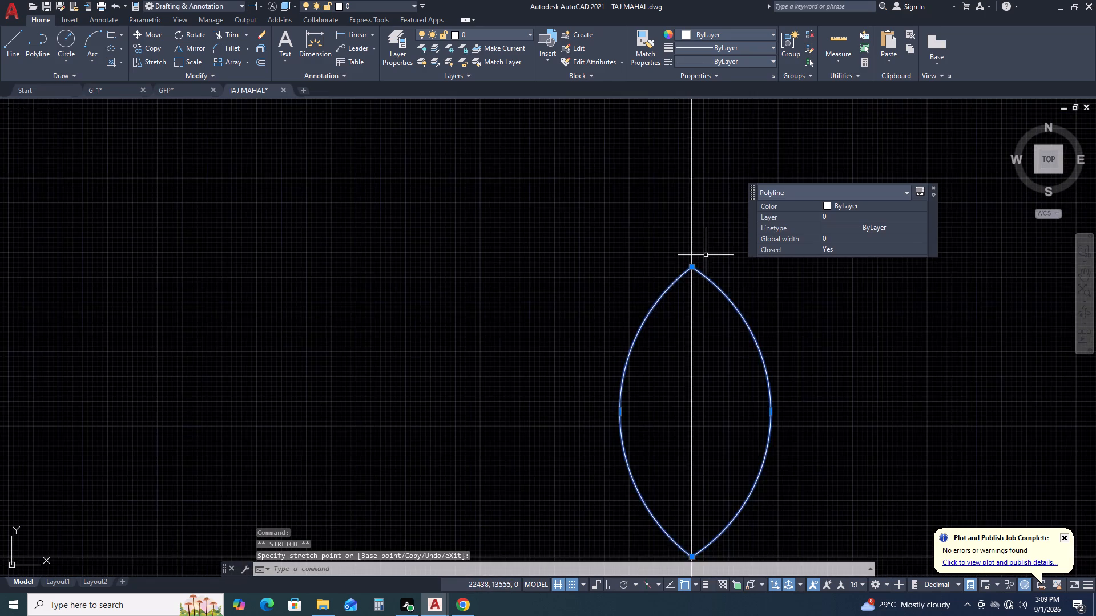
{"action": "scroll", "coordinate": [708, 255], "scroll_direction": "down", "scroll_amount": 1}
{"action": "middle_click_drag", "start_coordinate": [767, 385], "coordinate": [722, 382]}
{"action": "scroll", "coordinate": [704, 348], "scroll_direction": "up", "scroll_amount": 2}
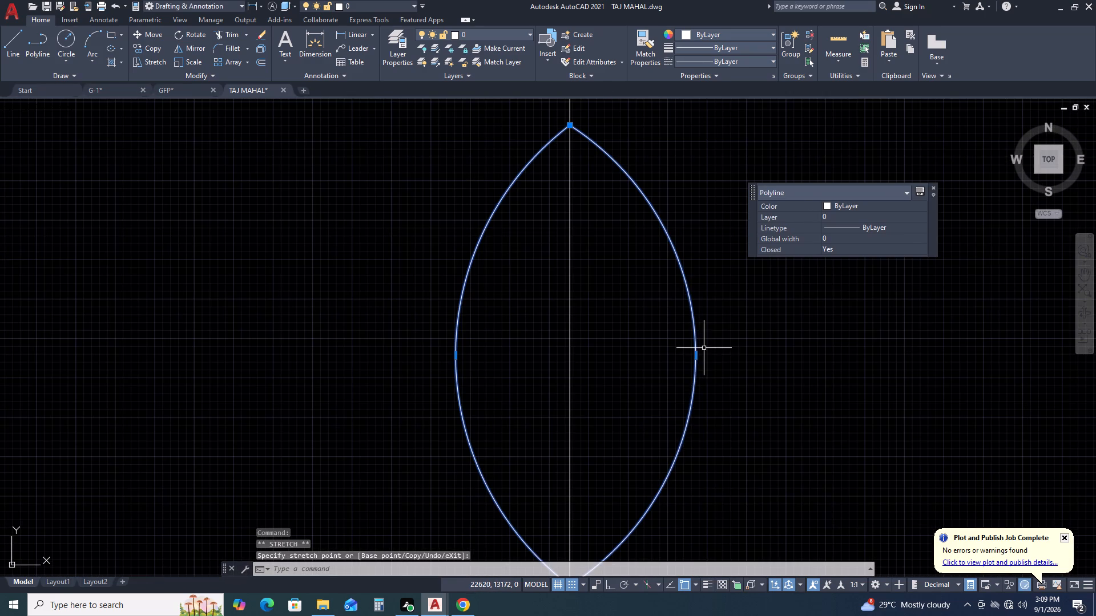
{"action": "left_click", "coordinate": [698, 354]}
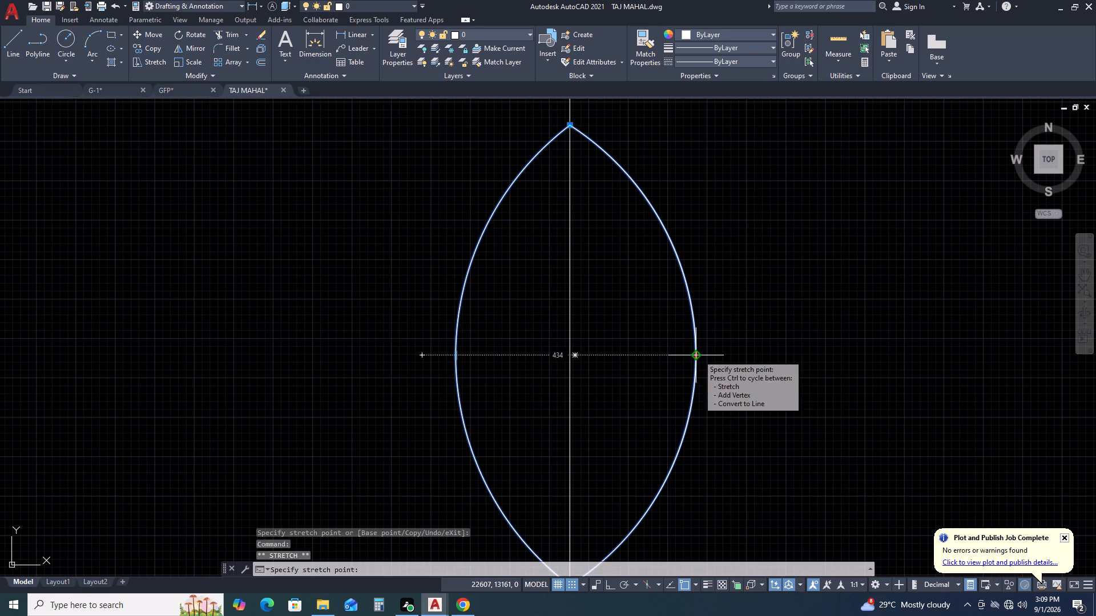
{"action": "left_click", "coordinate": [687, 355]}
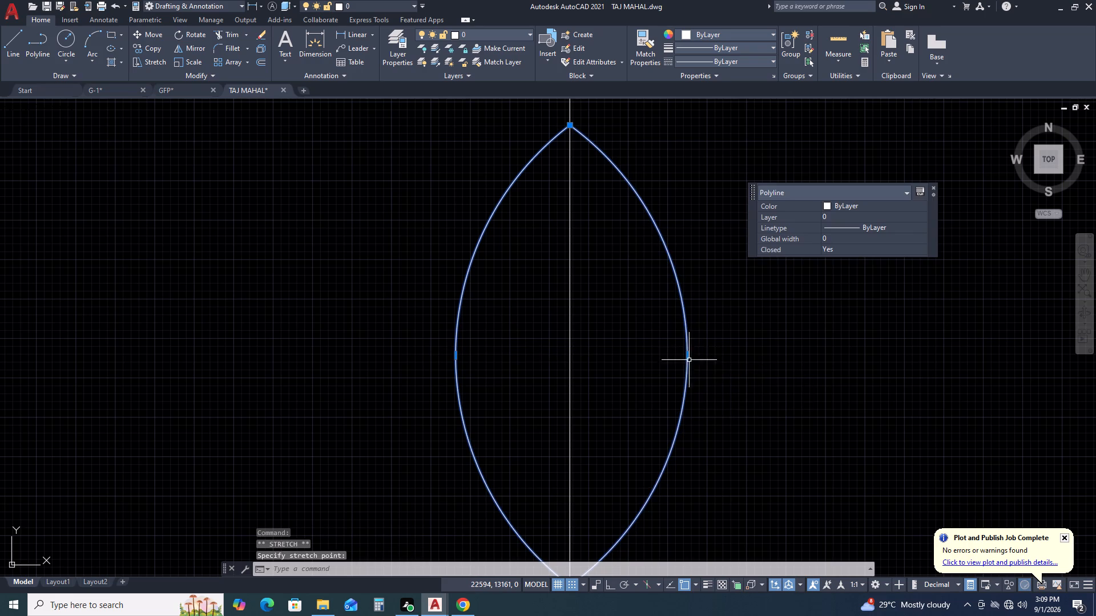
{"action": "key", "text": "Escape"}
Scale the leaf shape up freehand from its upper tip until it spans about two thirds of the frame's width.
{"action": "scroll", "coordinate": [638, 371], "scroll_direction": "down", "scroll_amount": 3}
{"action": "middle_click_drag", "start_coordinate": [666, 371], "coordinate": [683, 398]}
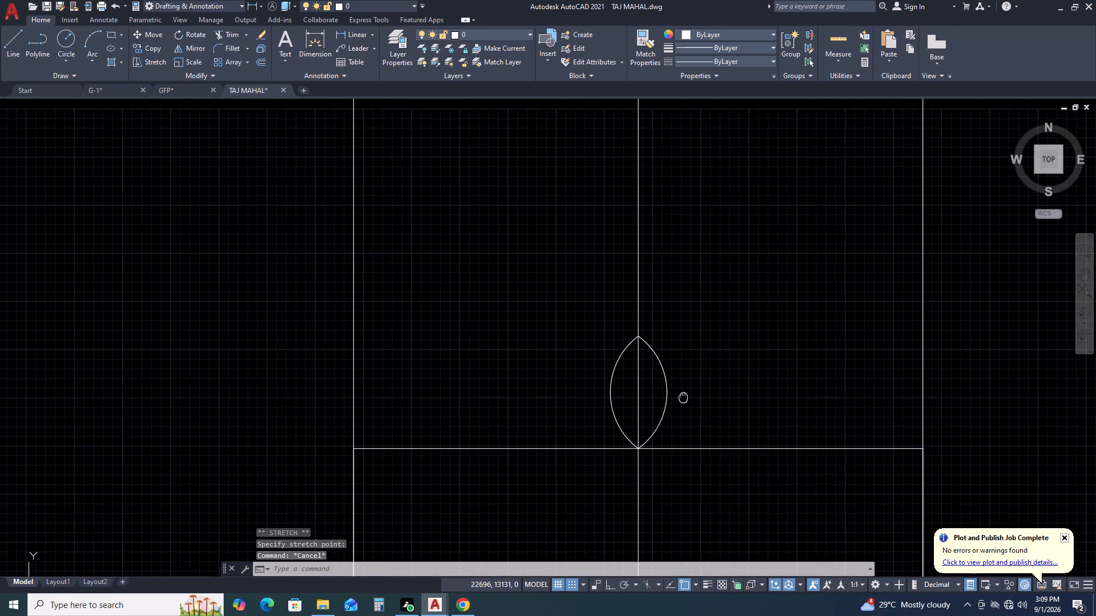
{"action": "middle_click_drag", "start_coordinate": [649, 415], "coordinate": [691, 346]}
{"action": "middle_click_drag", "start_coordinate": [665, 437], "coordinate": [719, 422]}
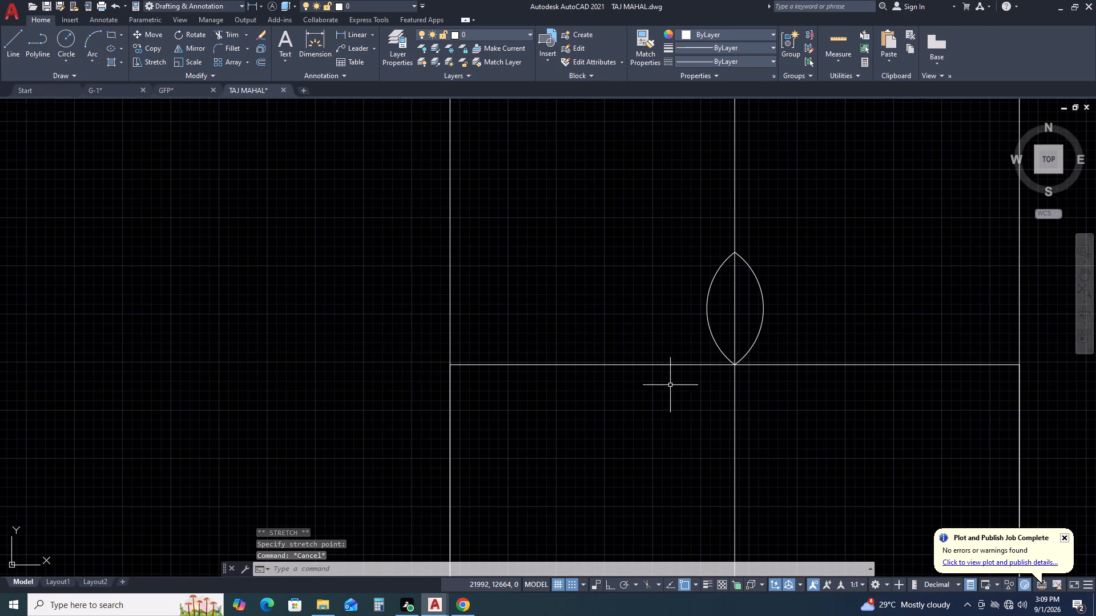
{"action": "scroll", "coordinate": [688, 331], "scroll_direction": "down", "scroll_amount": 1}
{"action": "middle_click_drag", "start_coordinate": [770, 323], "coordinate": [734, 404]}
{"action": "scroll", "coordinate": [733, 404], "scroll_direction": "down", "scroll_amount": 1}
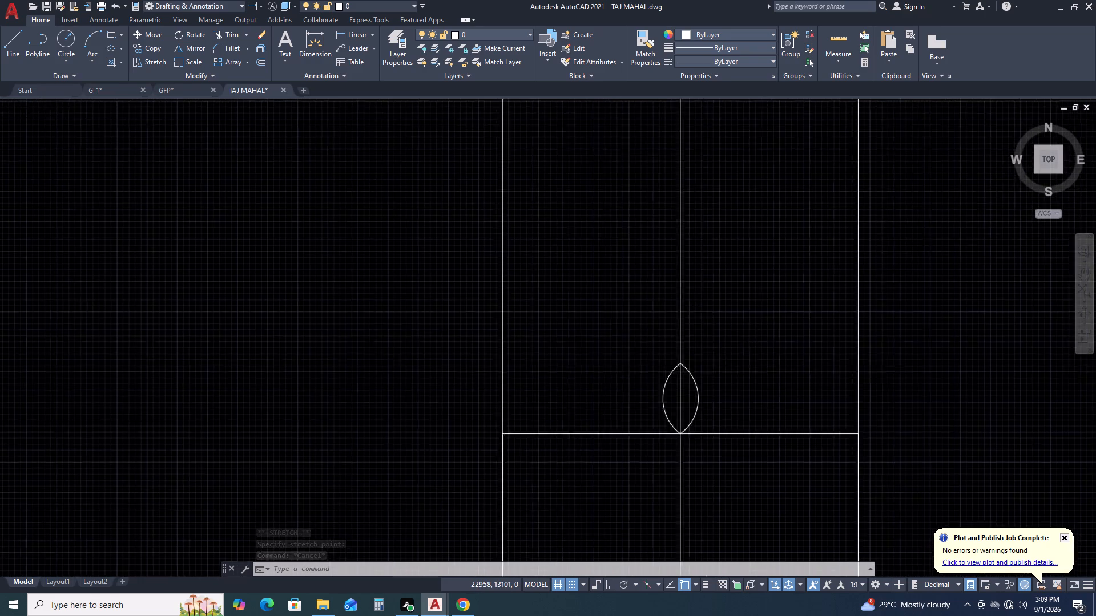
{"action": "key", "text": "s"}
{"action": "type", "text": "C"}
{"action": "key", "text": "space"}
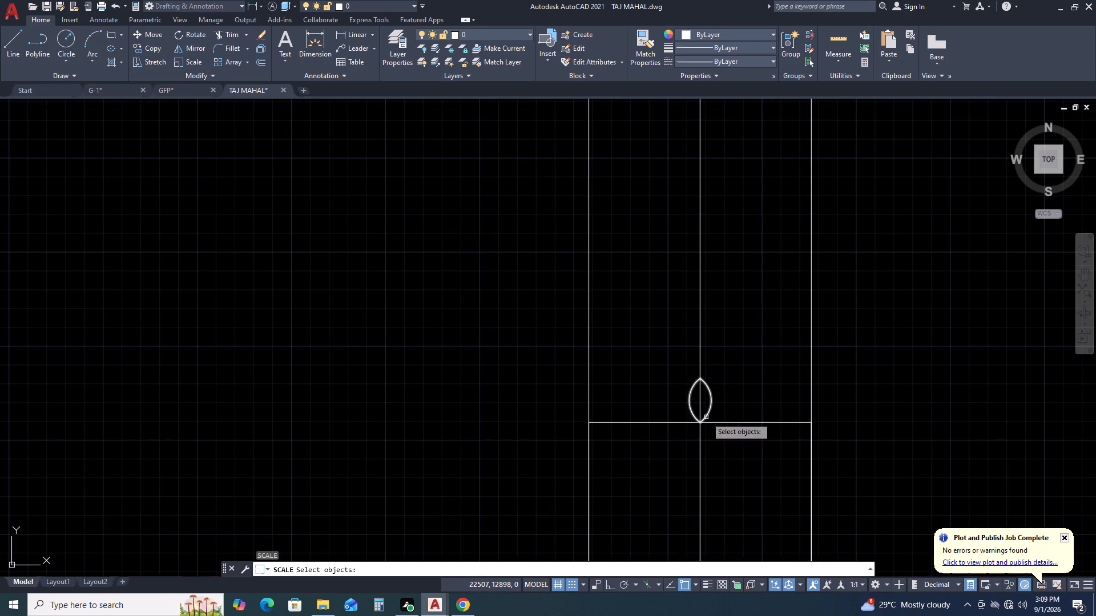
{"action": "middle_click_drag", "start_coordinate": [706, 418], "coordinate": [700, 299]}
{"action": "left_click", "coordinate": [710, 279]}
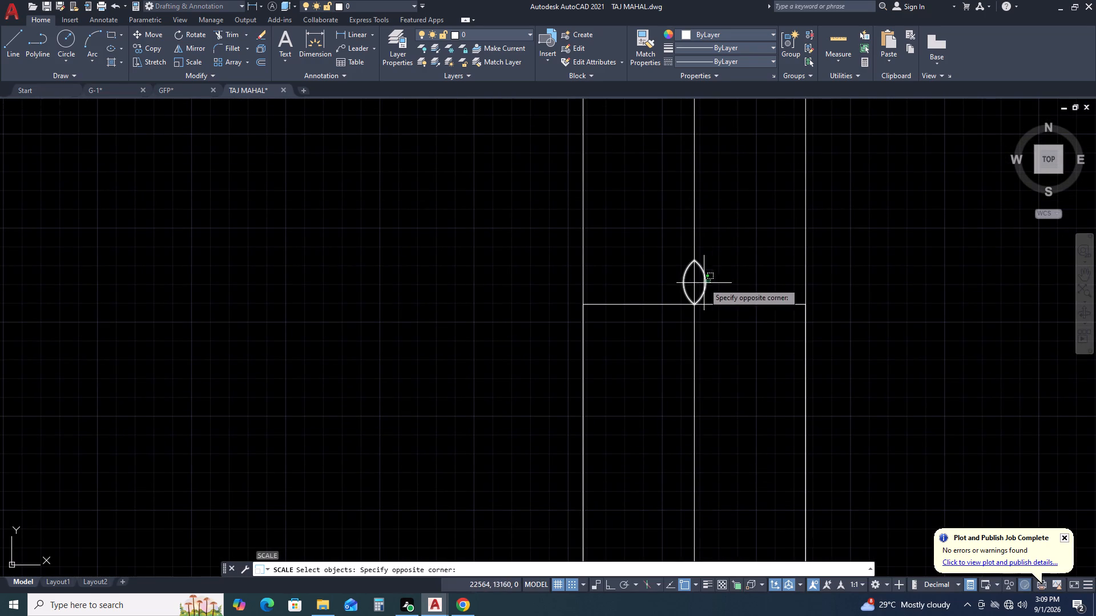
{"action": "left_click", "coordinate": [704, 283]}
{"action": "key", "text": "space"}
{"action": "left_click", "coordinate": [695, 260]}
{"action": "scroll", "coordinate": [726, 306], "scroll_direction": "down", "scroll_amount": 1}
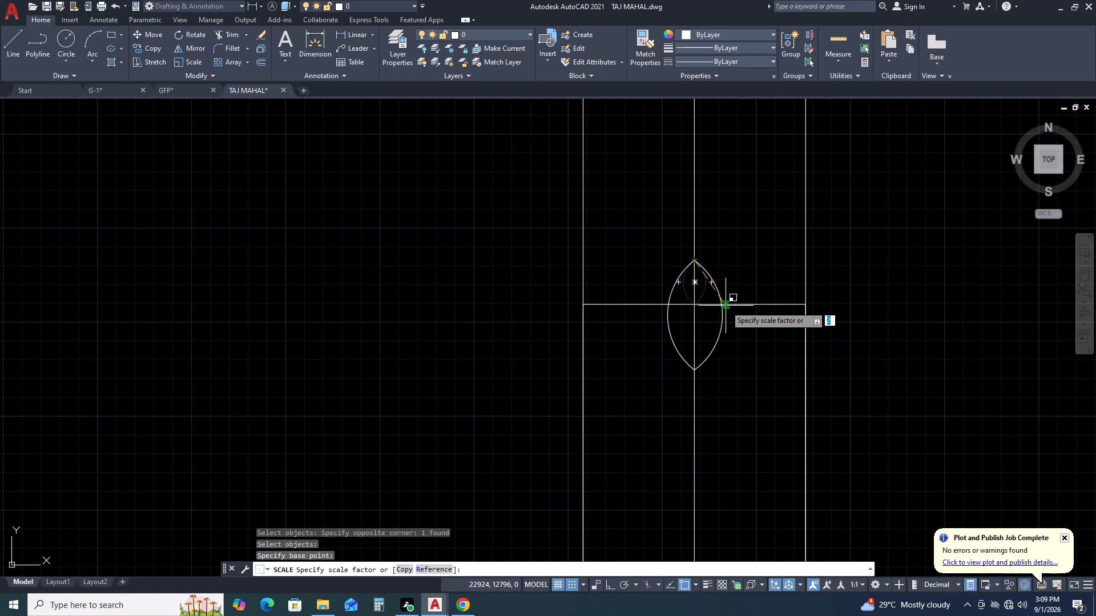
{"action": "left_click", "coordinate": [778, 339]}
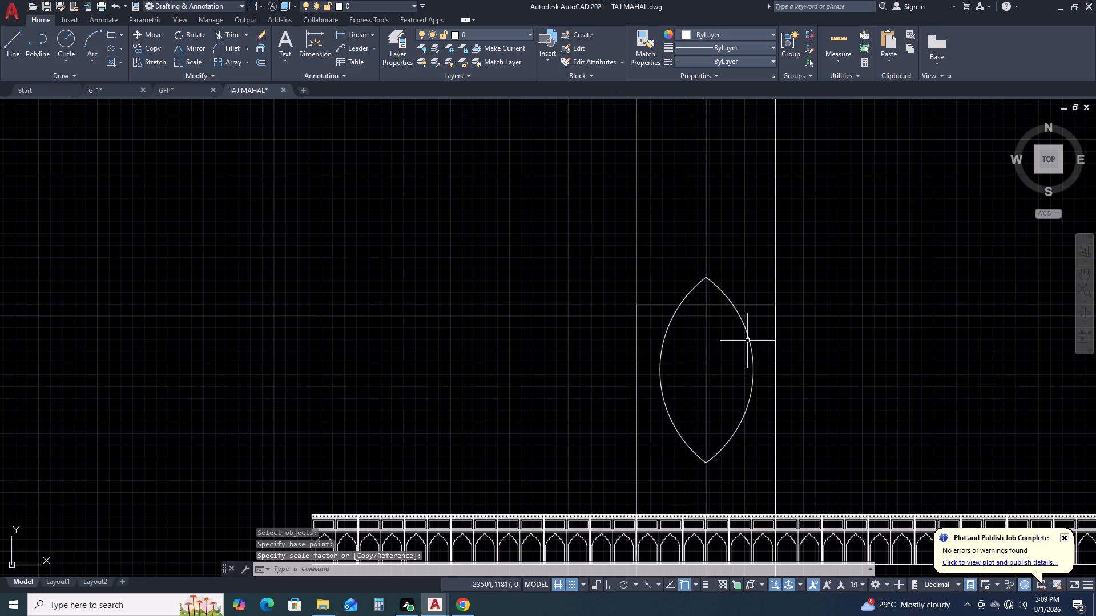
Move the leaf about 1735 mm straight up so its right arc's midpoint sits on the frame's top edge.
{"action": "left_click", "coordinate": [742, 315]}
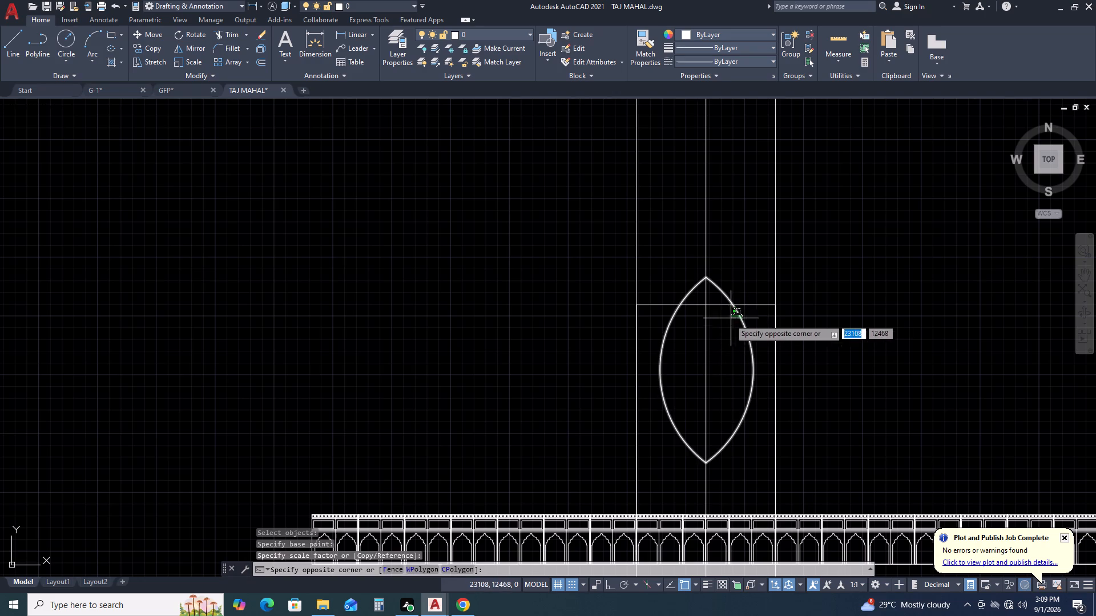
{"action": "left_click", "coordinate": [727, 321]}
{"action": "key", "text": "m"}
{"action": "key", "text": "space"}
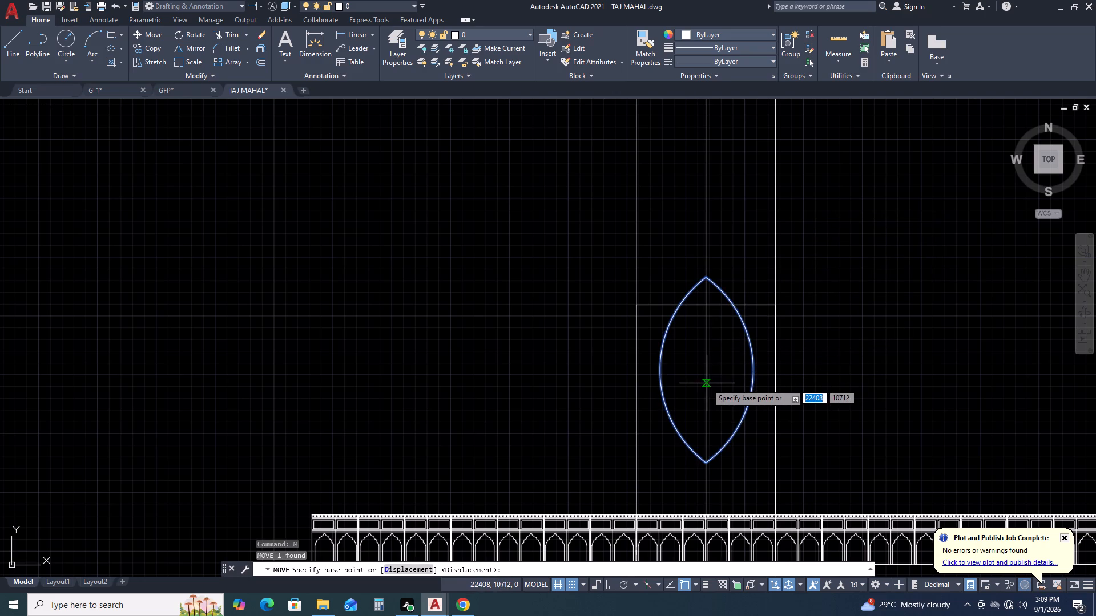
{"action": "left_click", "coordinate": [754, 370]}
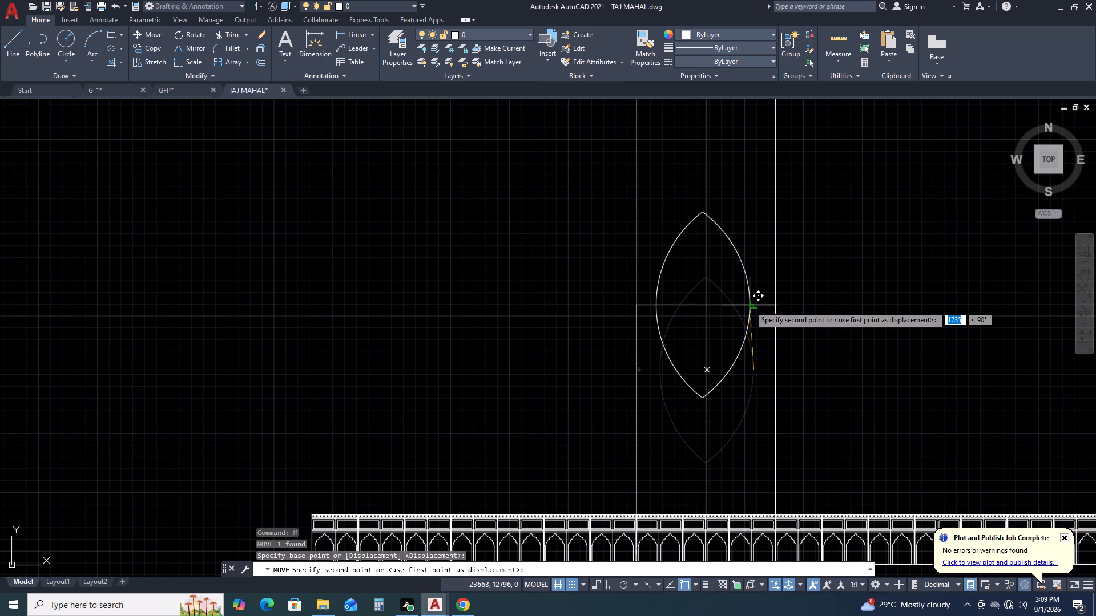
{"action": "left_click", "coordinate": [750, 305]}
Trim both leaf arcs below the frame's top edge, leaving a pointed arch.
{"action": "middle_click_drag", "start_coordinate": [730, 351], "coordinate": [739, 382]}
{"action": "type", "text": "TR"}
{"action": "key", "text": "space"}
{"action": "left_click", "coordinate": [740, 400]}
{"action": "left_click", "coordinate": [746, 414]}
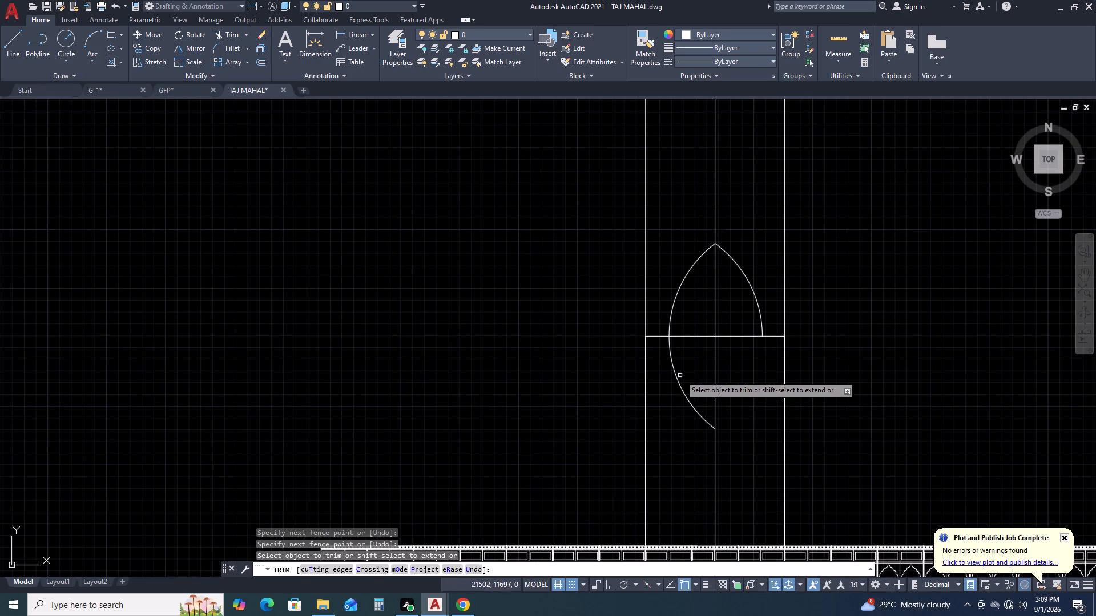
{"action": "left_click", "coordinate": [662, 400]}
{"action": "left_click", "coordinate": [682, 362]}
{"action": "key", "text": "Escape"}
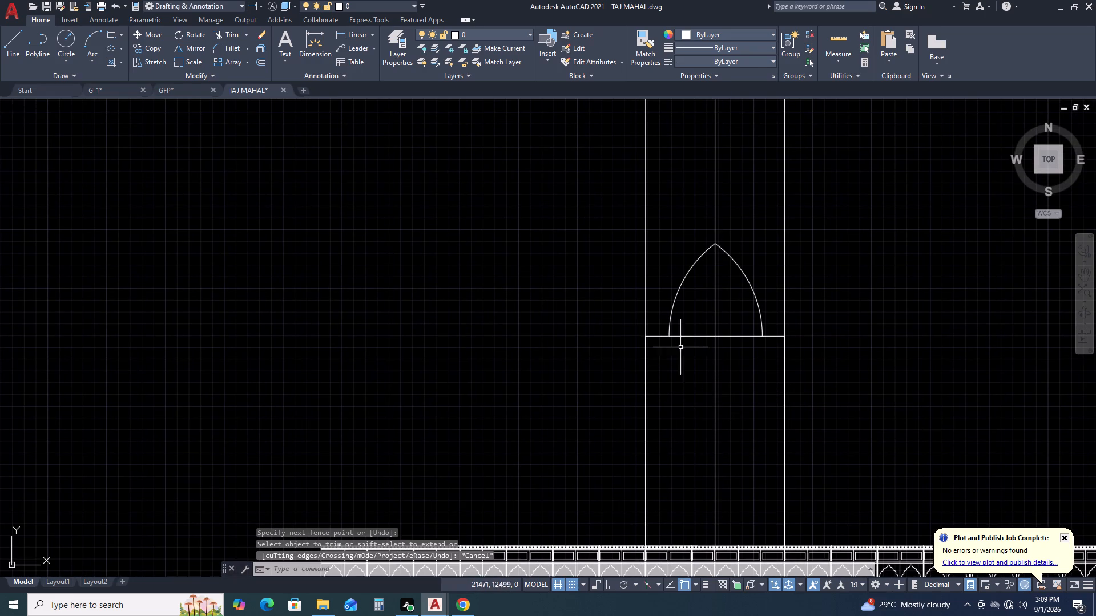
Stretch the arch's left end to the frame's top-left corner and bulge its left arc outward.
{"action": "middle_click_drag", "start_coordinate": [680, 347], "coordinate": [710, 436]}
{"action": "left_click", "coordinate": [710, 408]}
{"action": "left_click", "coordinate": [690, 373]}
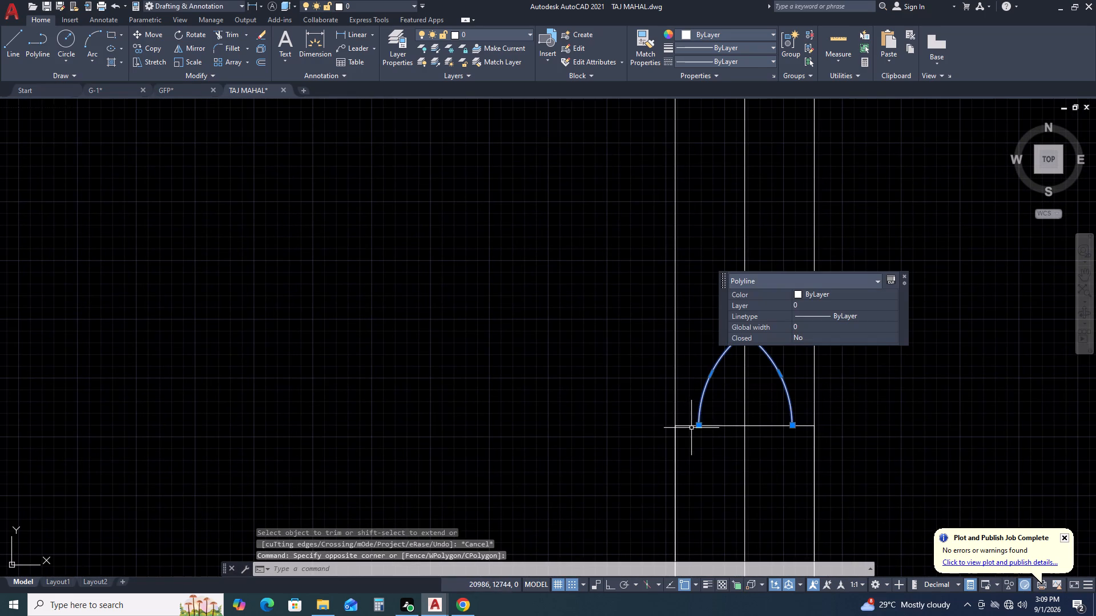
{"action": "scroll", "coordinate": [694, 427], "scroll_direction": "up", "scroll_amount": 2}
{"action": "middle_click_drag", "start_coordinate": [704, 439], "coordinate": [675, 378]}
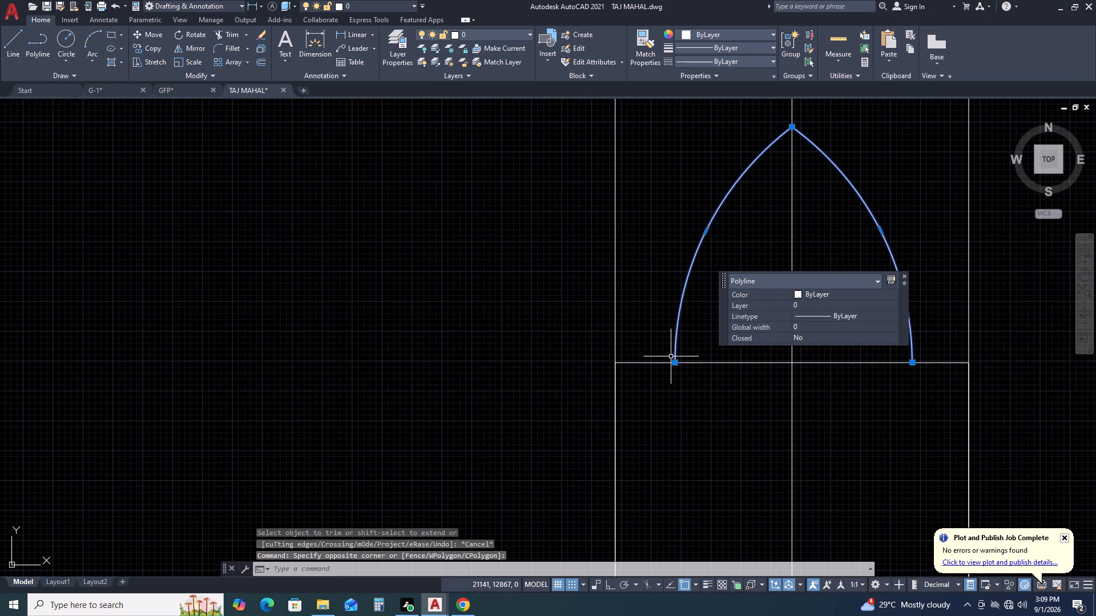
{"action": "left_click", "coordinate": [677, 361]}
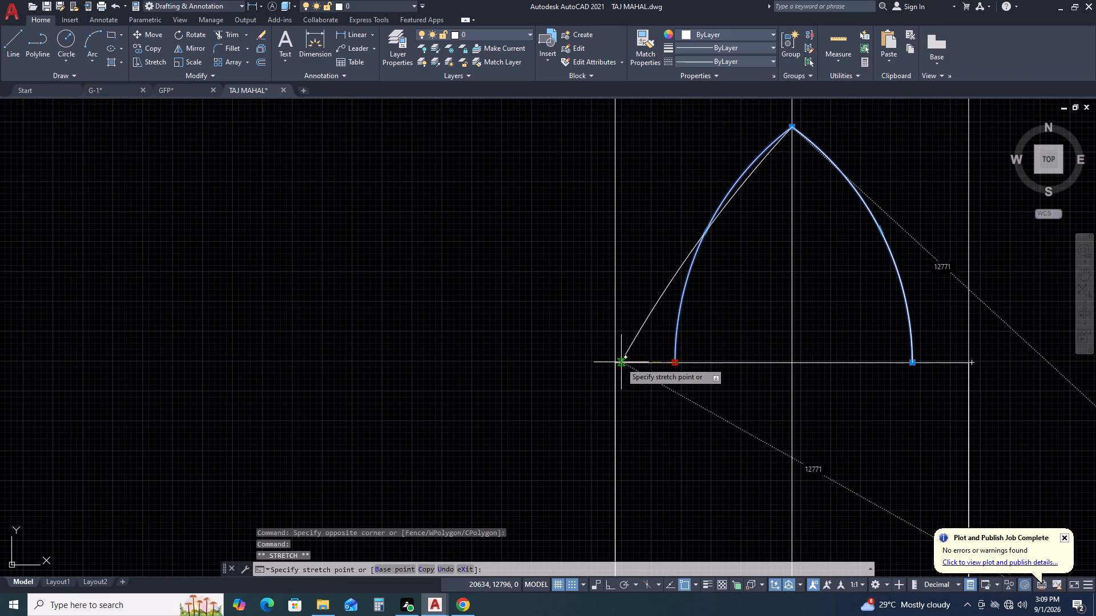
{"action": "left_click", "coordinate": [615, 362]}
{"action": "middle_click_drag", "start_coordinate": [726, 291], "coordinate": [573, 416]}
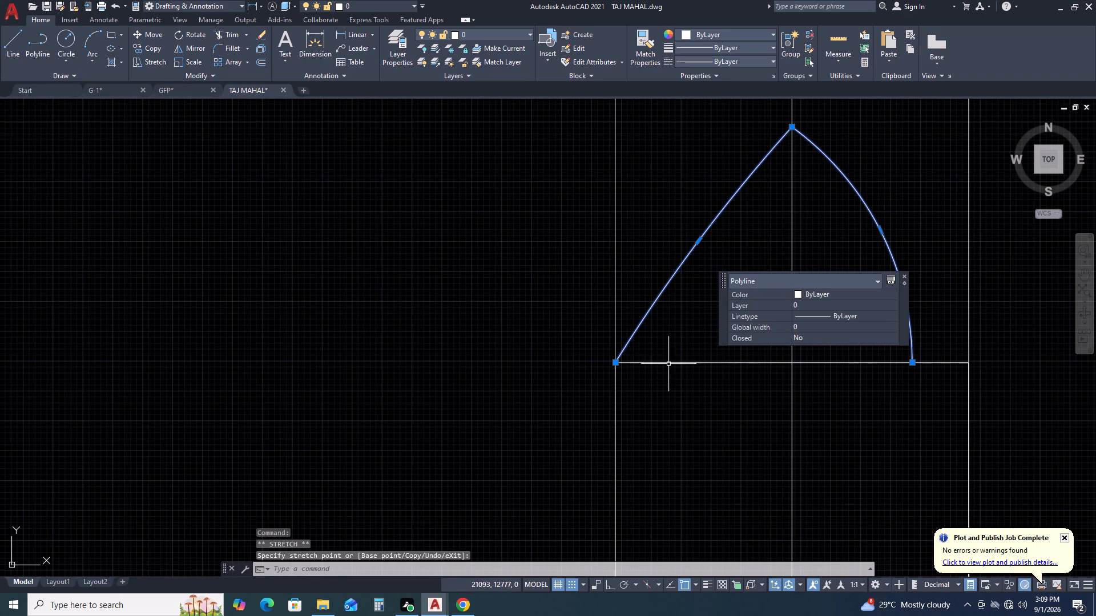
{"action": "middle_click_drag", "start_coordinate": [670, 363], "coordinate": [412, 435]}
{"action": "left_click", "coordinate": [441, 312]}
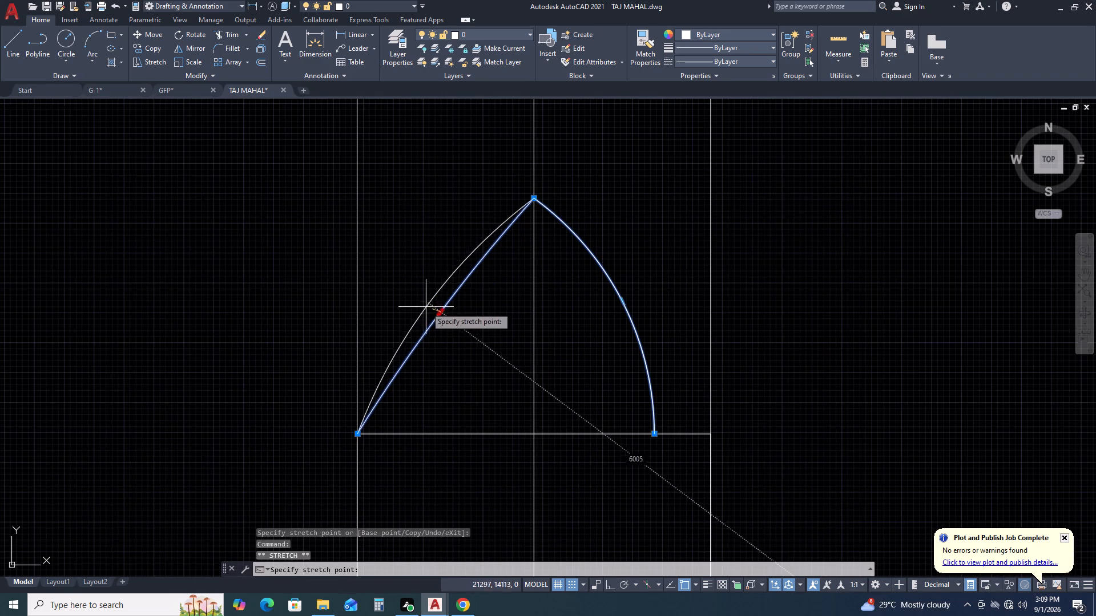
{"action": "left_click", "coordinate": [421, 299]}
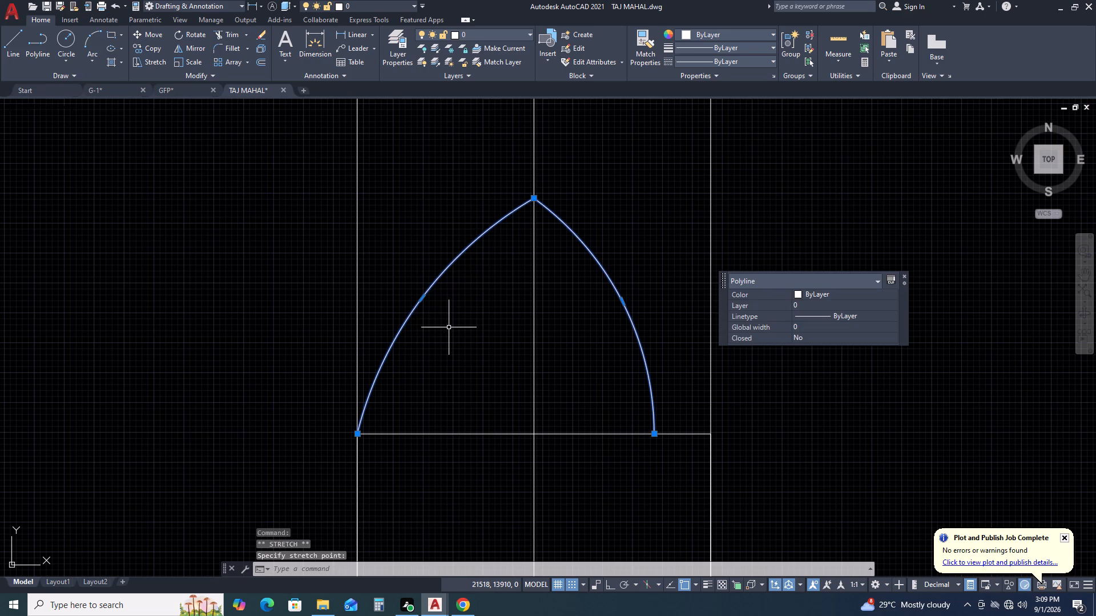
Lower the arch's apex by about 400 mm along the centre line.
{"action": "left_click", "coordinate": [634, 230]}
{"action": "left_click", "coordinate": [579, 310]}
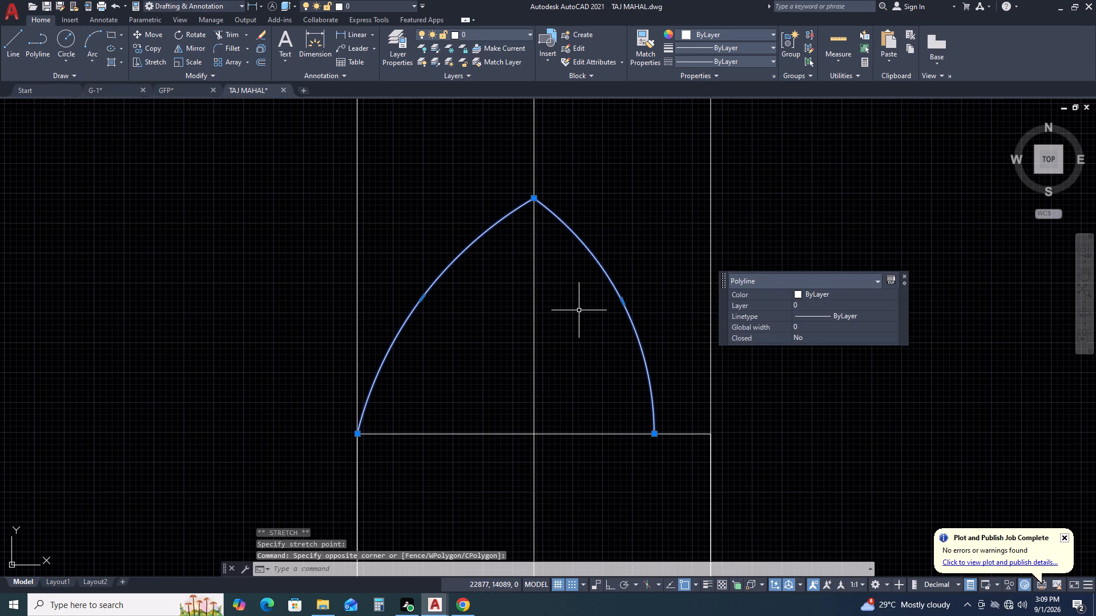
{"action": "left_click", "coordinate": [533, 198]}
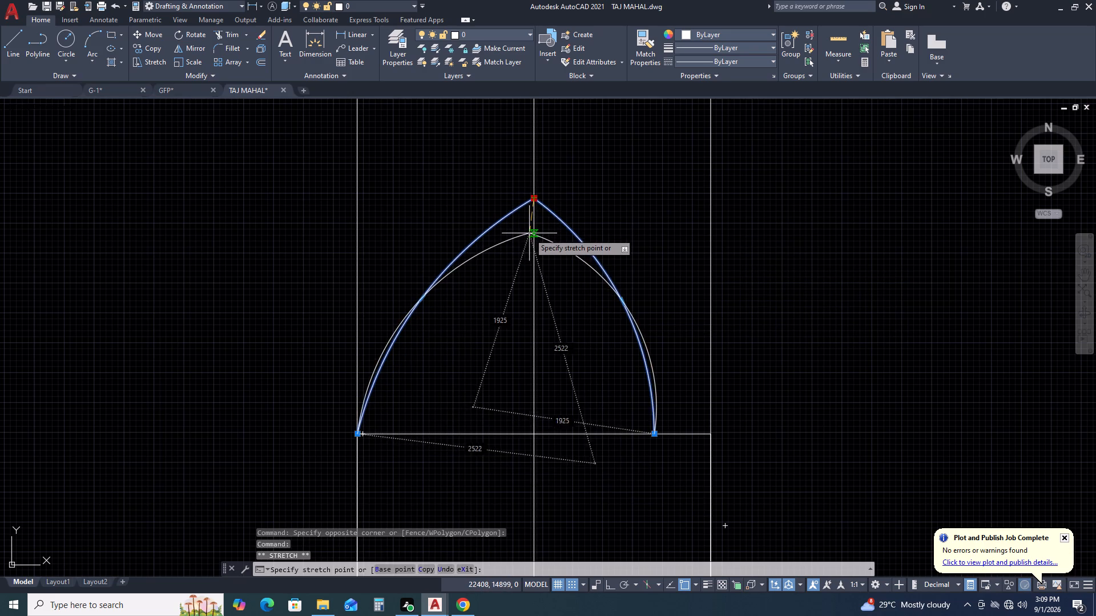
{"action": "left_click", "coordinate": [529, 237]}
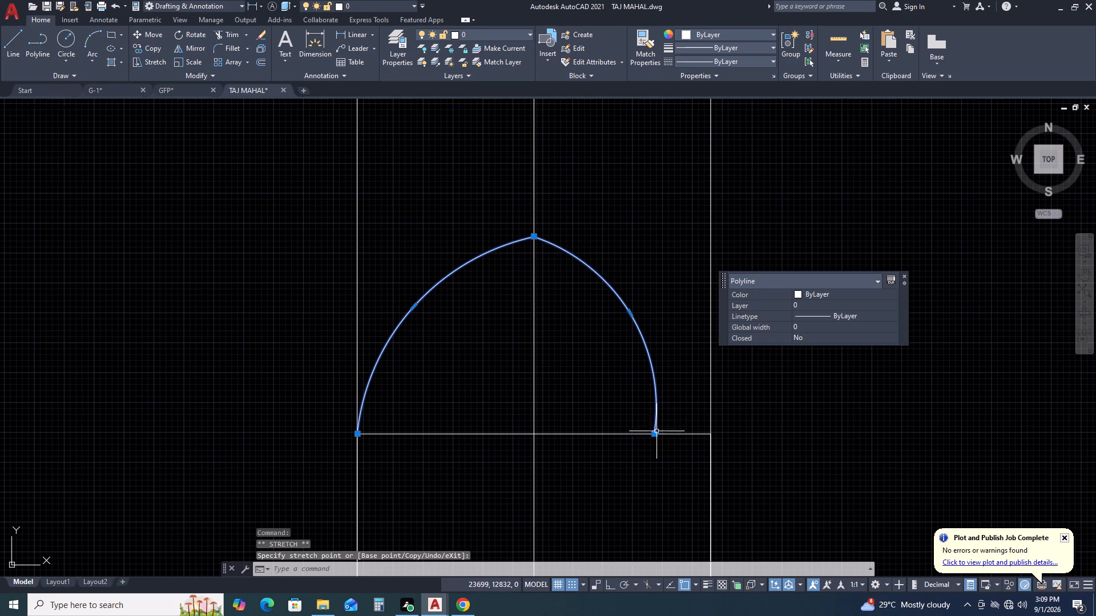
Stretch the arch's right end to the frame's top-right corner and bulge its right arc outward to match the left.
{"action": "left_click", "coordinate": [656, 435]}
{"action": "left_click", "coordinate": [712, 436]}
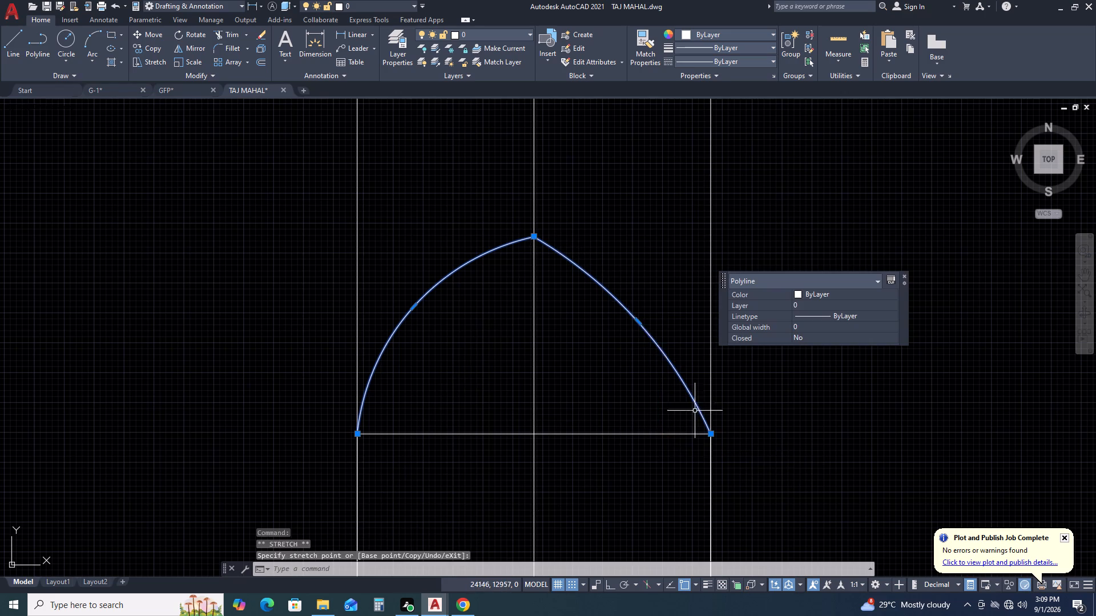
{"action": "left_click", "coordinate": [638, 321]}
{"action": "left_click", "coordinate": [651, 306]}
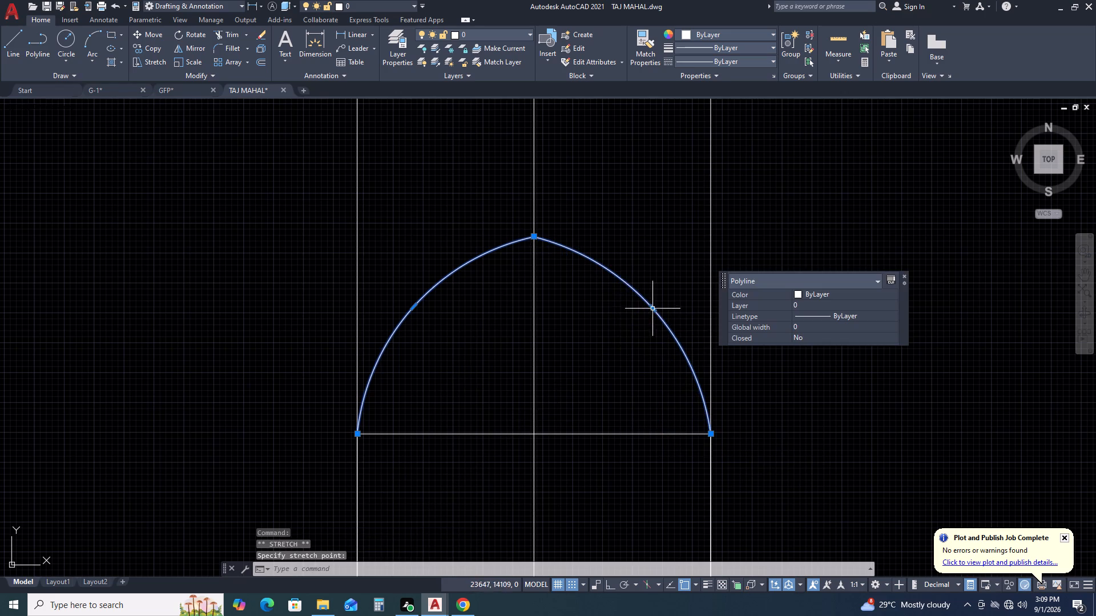
Delete the pointed arch polyline from the top of the frame.
{"action": "scroll", "coordinate": [620, 311], "scroll_direction": "down", "scroll_amount": 3}
{"action": "middle_click_drag", "start_coordinate": [595, 303], "coordinate": [658, 347]}
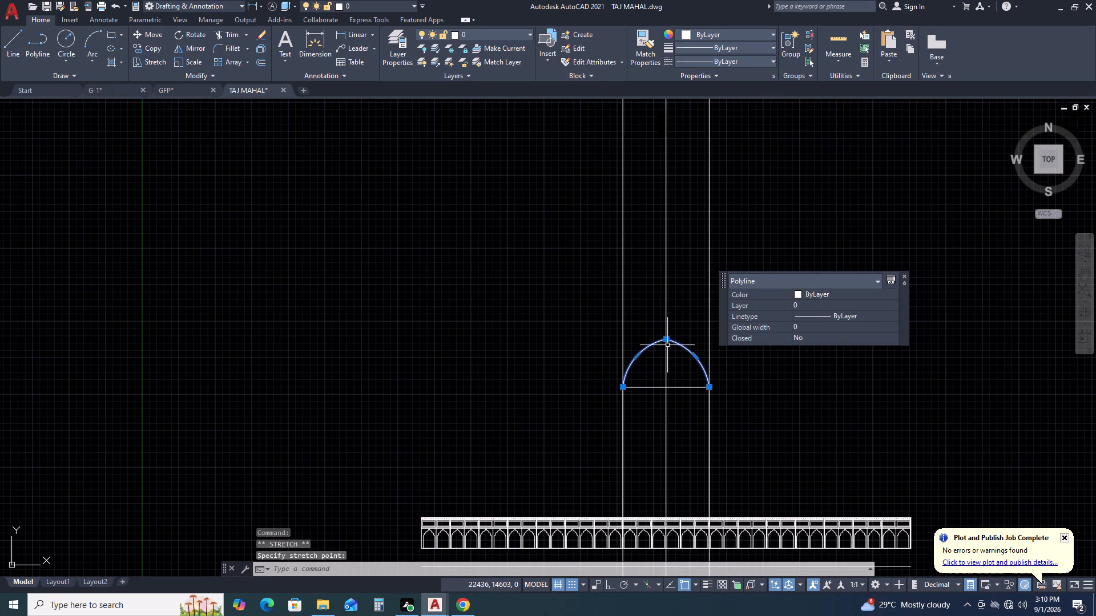
{"action": "scroll", "coordinate": [638, 342], "scroll_direction": "down", "scroll_amount": 1}
{"action": "middle_click_drag", "start_coordinate": [692, 401], "coordinate": [577, 346]}
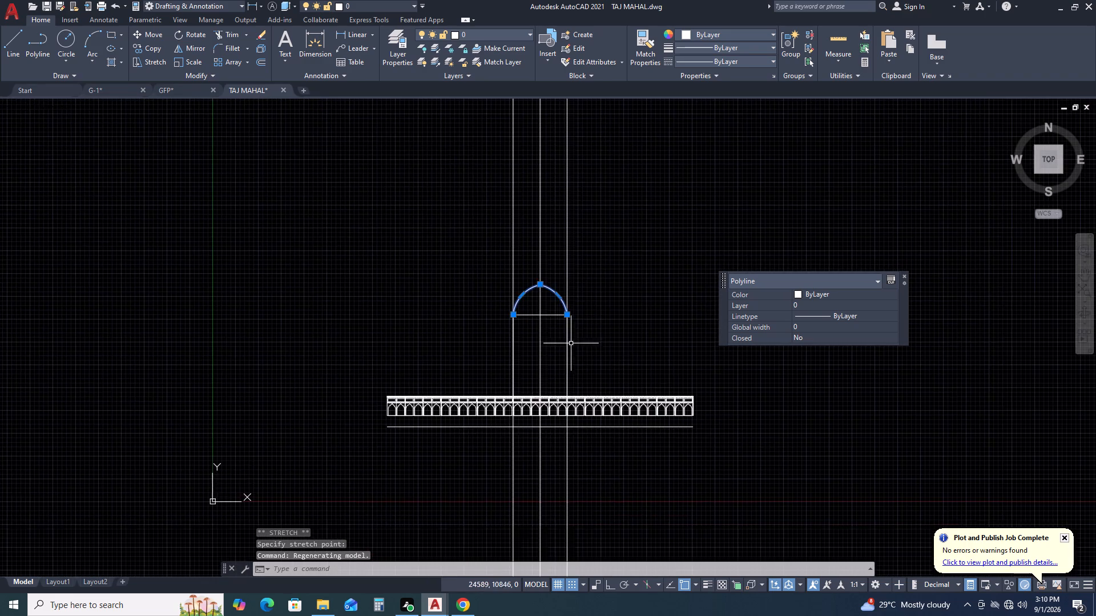
{"action": "scroll", "coordinate": [531, 300], "scroll_direction": "up", "scroll_amount": 2}
{"action": "key", "text": "Delete"}
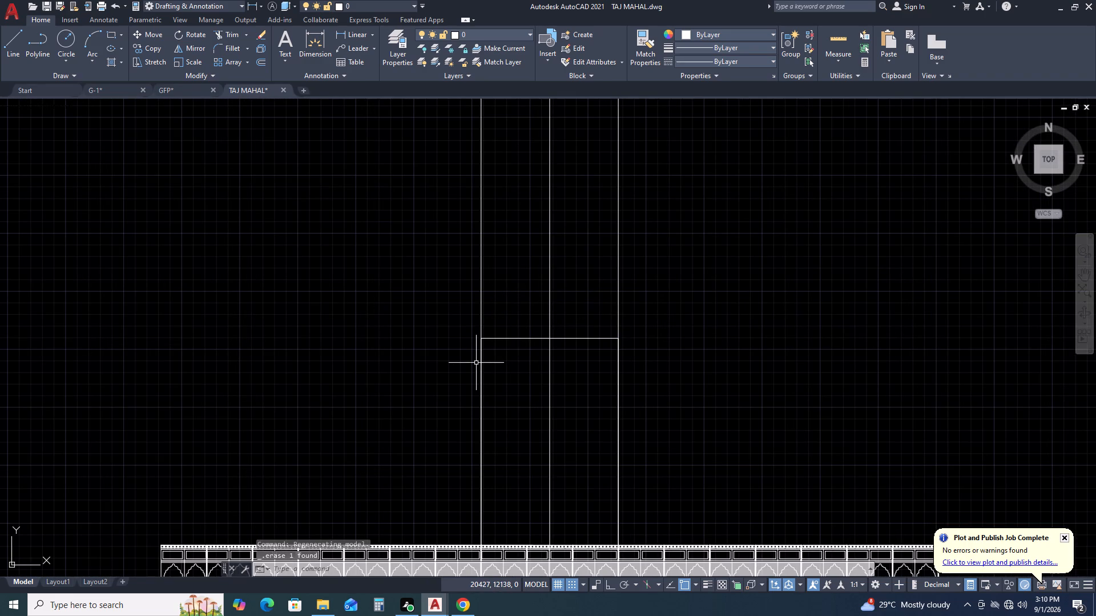
Draw a two-arc polyline from the frame's top-left corner, bulging outside the frame, to the centre line about 2700 mm above the top edge.
{"action": "key", "text": "p"}
{"action": "key", "text": "l"}
{"action": "key", "text": "space"}
{"action": "scroll", "coordinate": [490, 346], "scroll_direction": "up", "scroll_amount": 3}
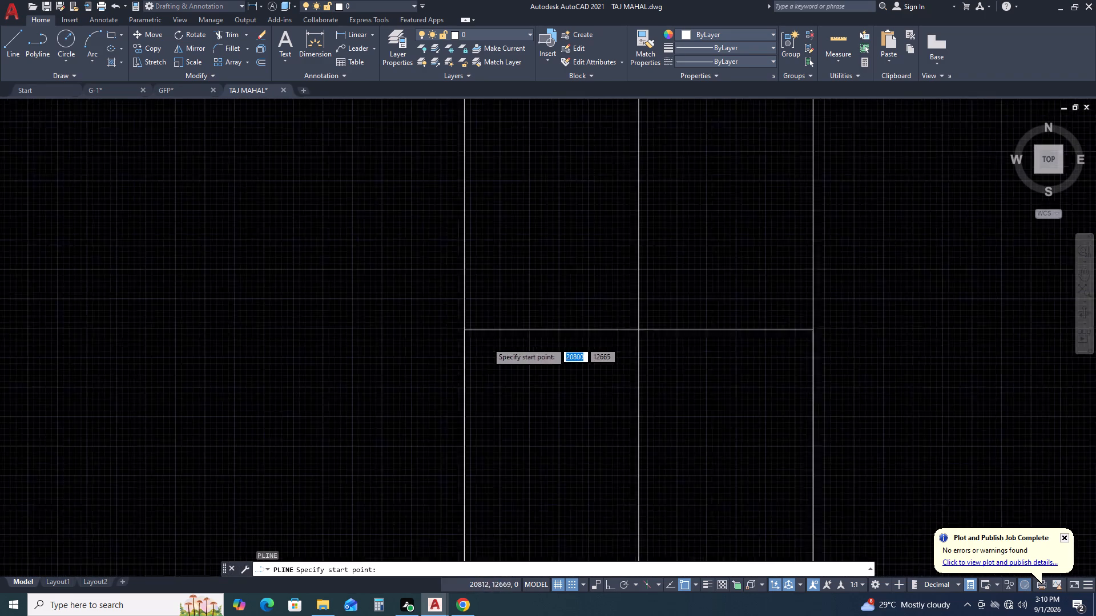
{"action": "left_click", "coordinate": [449, 322]}
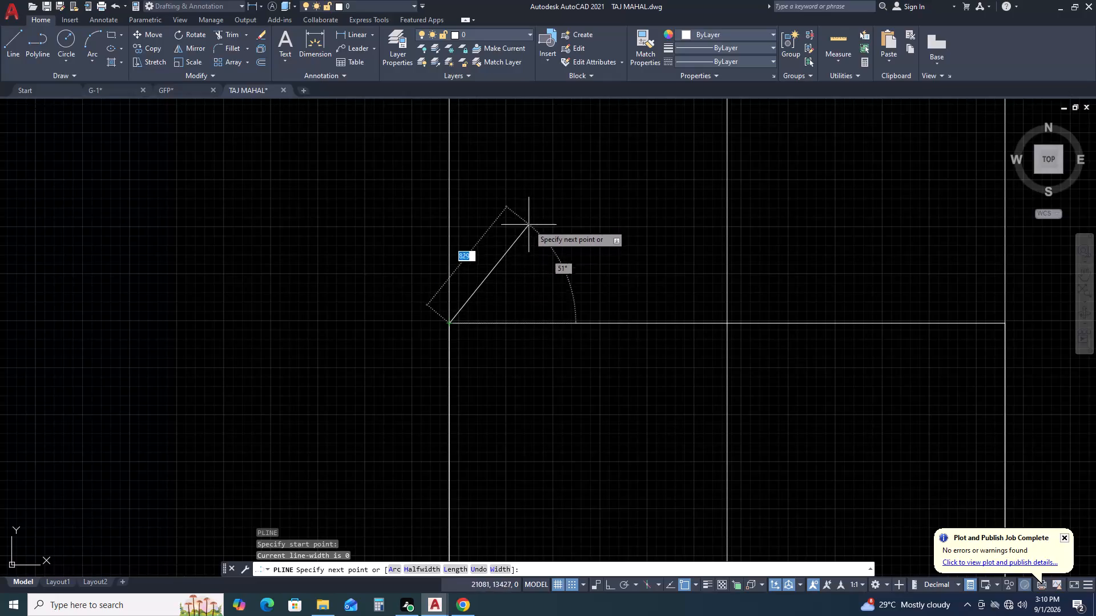
{"action": "middle_click_drag", "start_coordinate": [542, 196], "coordinate": [650, 351]}
{"action": "type", "text": "A"}
{"action": "key", "text": "space"}
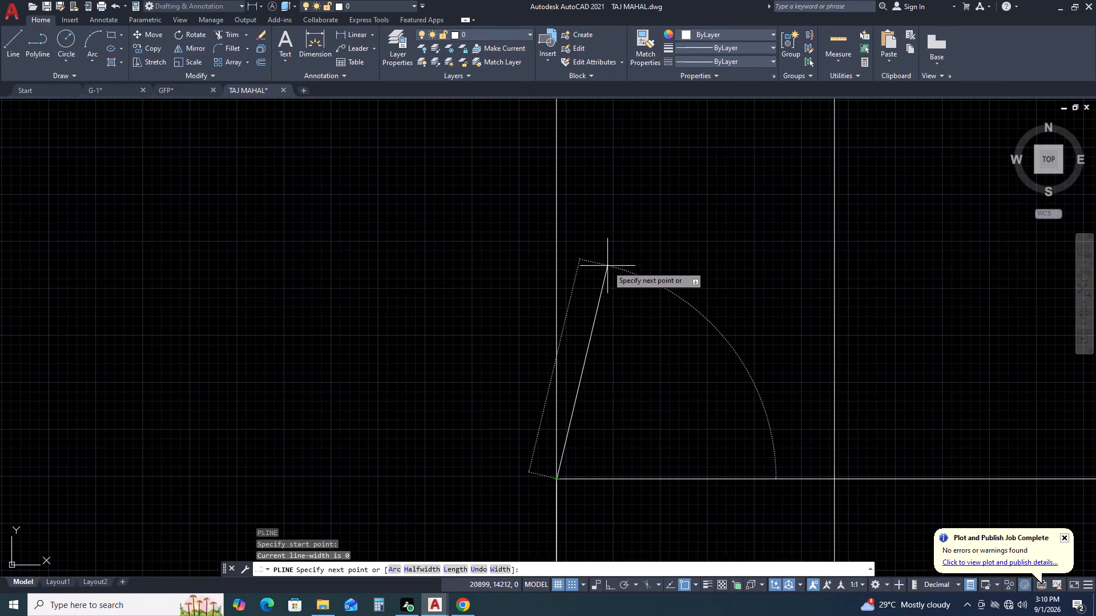
{"action": "scroll", "coordinate": [644, 249], "scroll_direction": "down", "scroll_amount": 3}
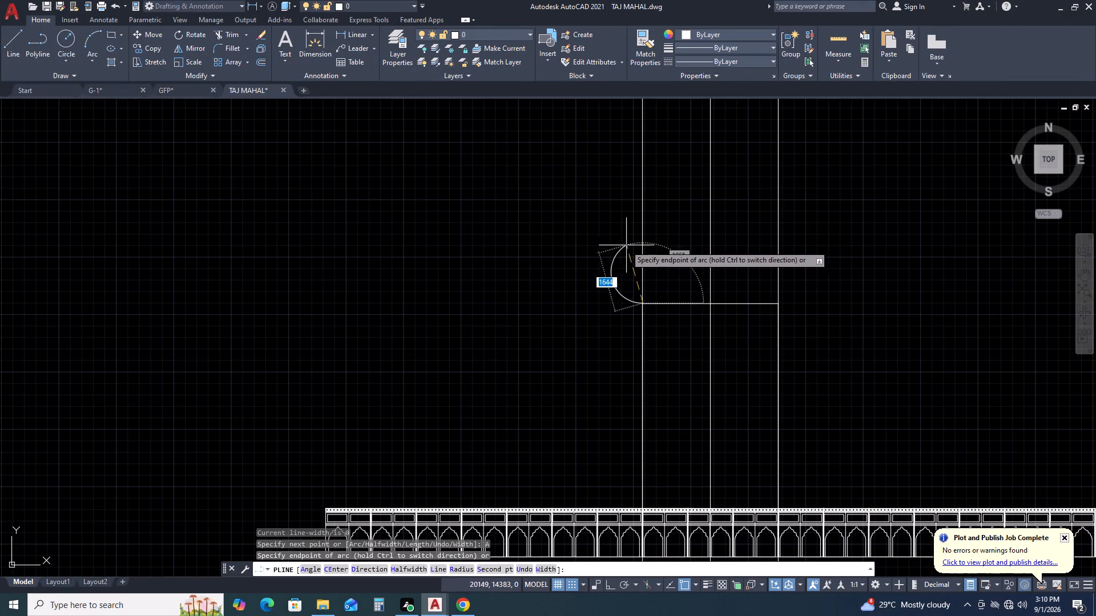
{"action": "left_click", "coordinate": [657, 246]}
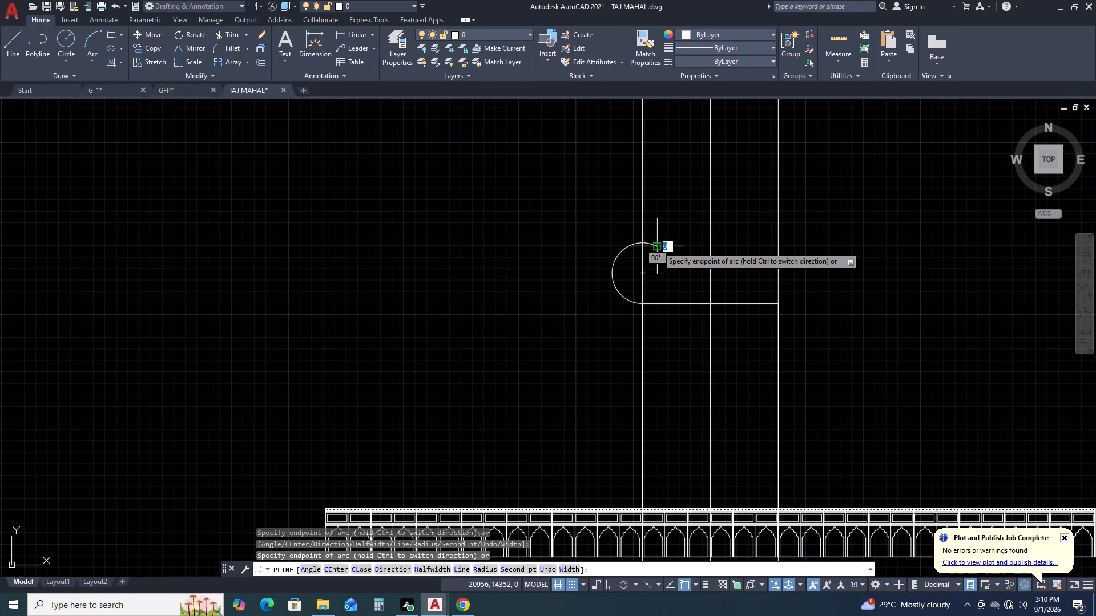
{"action": "left_click", "coordinate": [712, 202]}
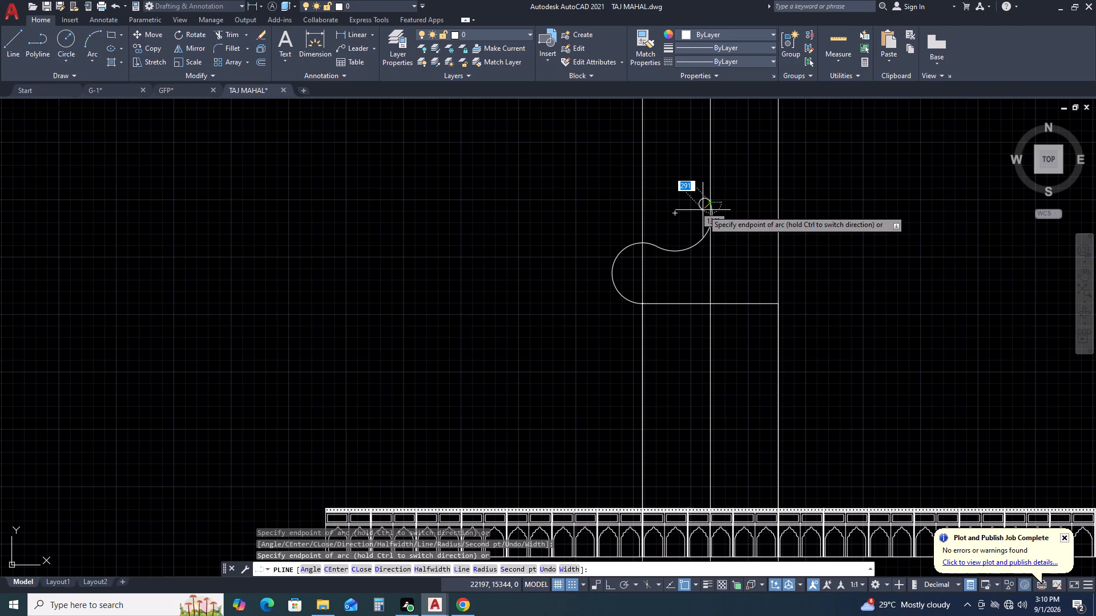
{"action": "key", "text": "BackSpace"}
{"action": "key", "text": "Escape"}
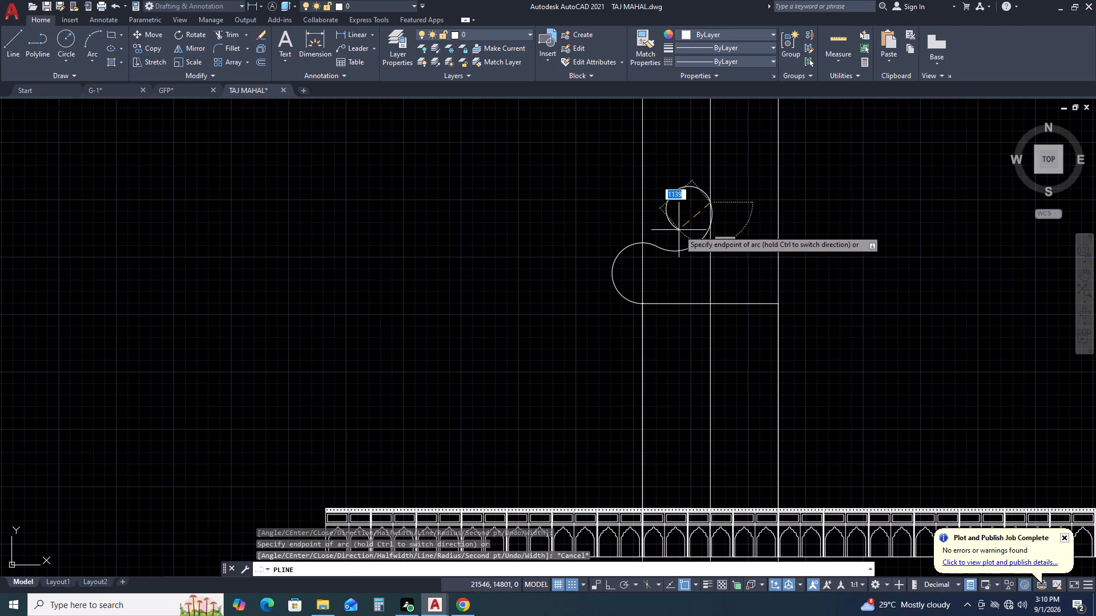
{"action": "key", "text": "Escape"}
Flatten both arcs of the dome polyline, giving the lower arc a slight outward bulge near the frame's side and the upper arc a shallow sag.
{"action": "middle_click_drag", "start_coordinate": [654, 244], "coordinate": [590, 300]}
{"action": "scroll", "coordinate": [547, 331], "scroll_direction": "up", "scroll_amount": 2}
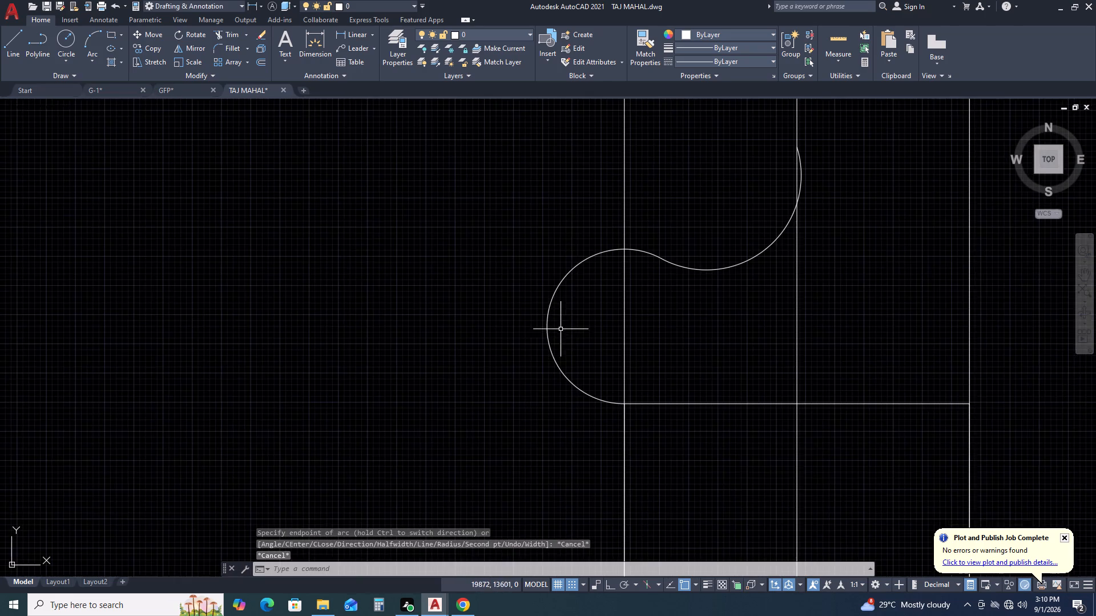
{"action": "middle_click_drag", "start_coordinate": [568, 331], "coordinate": [485, 278]}
{"action": "left_click_drag", "start_coordinate": [494, 246], "coordinate": [474, 223]}
{"action": "left_click", "coordinate": [453, 191]}
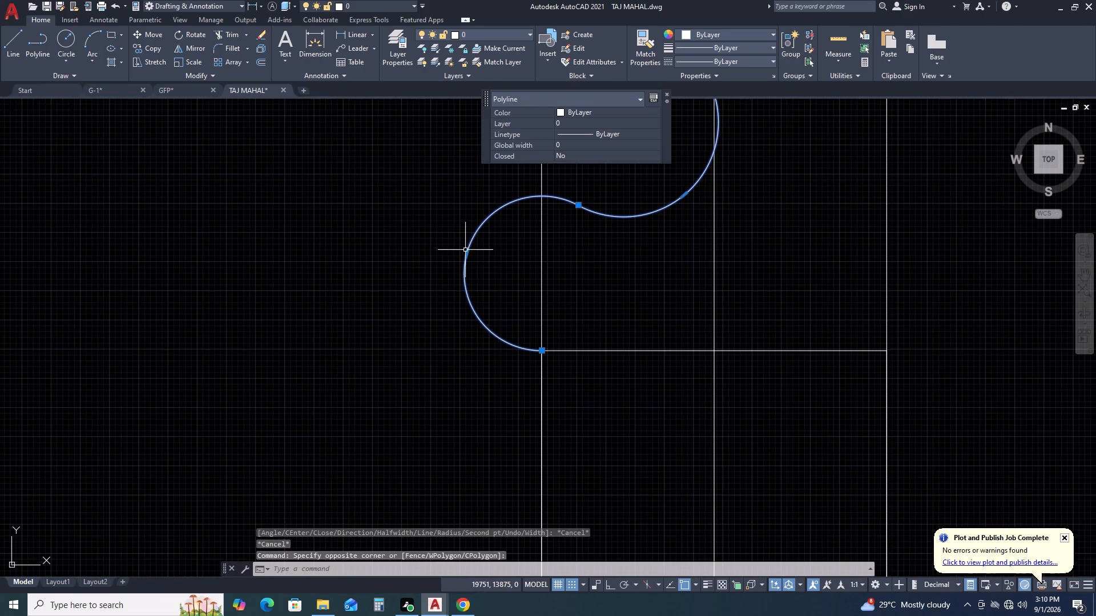
{"action": "left_click", "coordinate": [465, 253]}
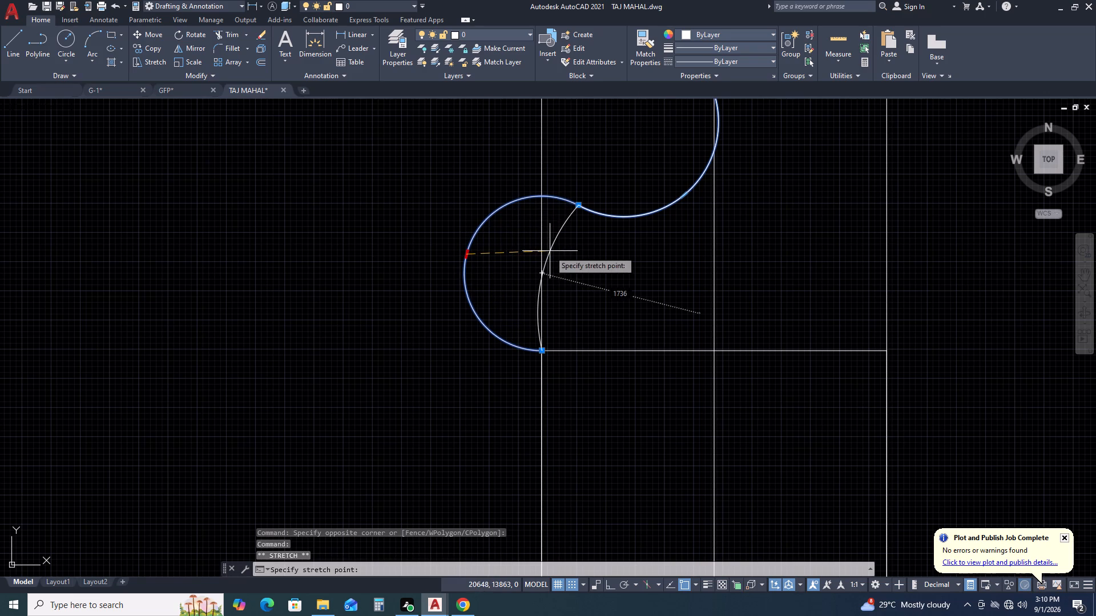
{"action": "left_click", "coordinate": [550, 251]}
{"action": "middle_click_drag", "start_coordinate": [652, 250], "coordinate": [519, 361]}
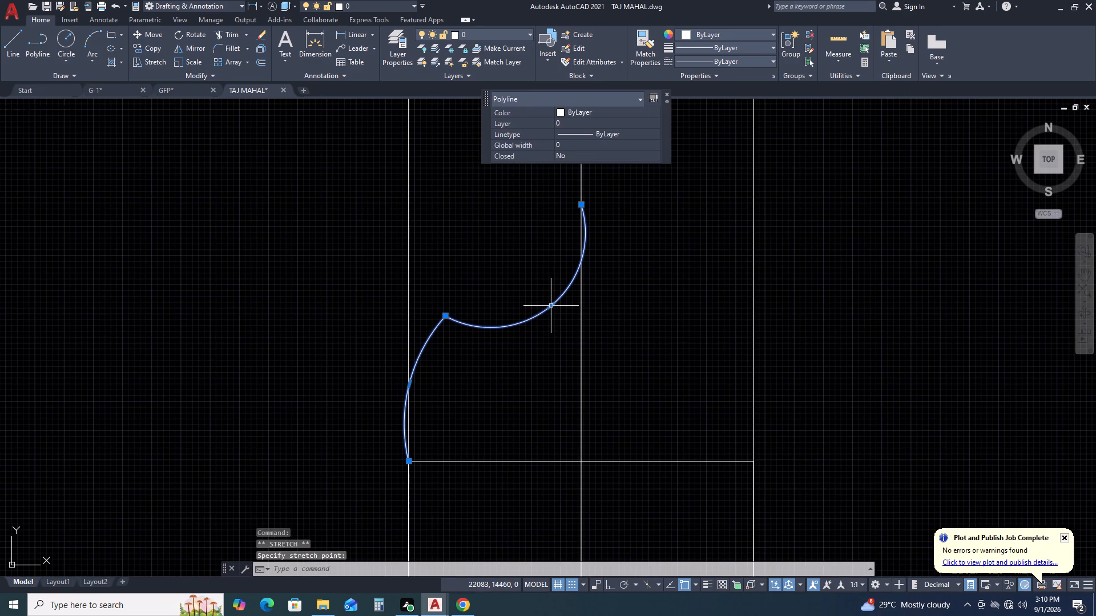
{"action": "left_click", "coordinate": [550, 307]}
{"action": "left_click", "coordinate": [531, 262]}
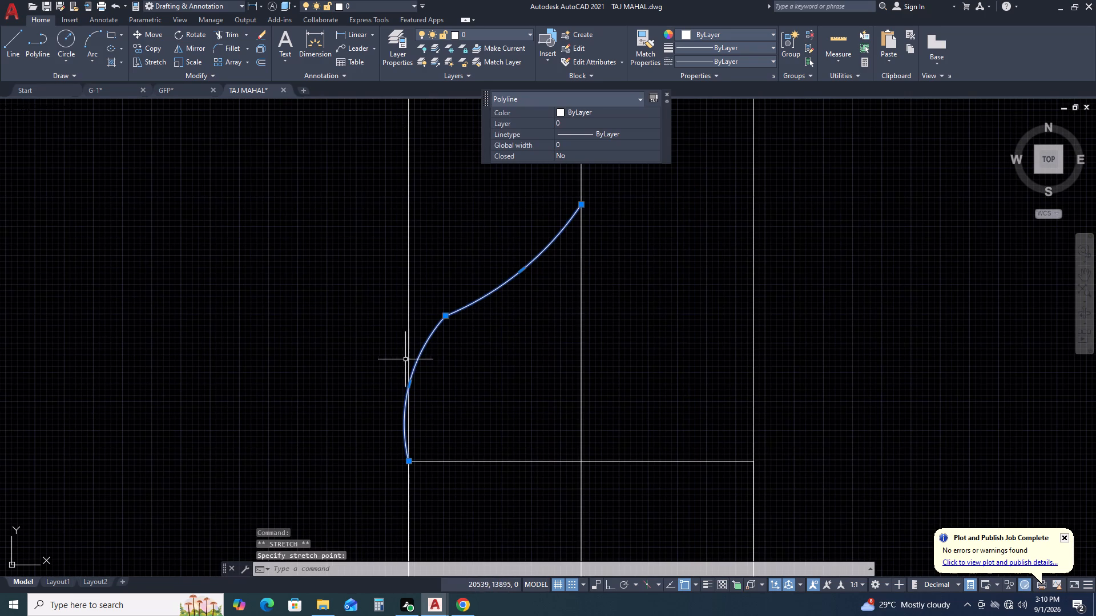
{"action": "left_click", "coordinate": [410, 386]}
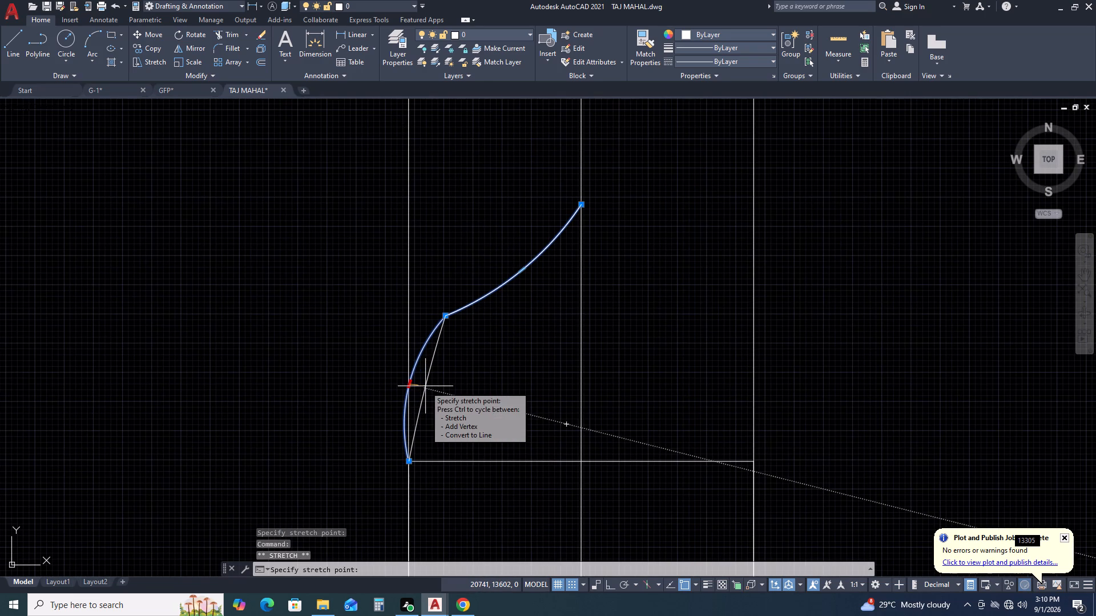
{"action": "left_click", "coordinate": [425, 386]}
{"action": "middle_click_drag", "start_coordinate": [461, 406], "coordinate": [370, 405]}
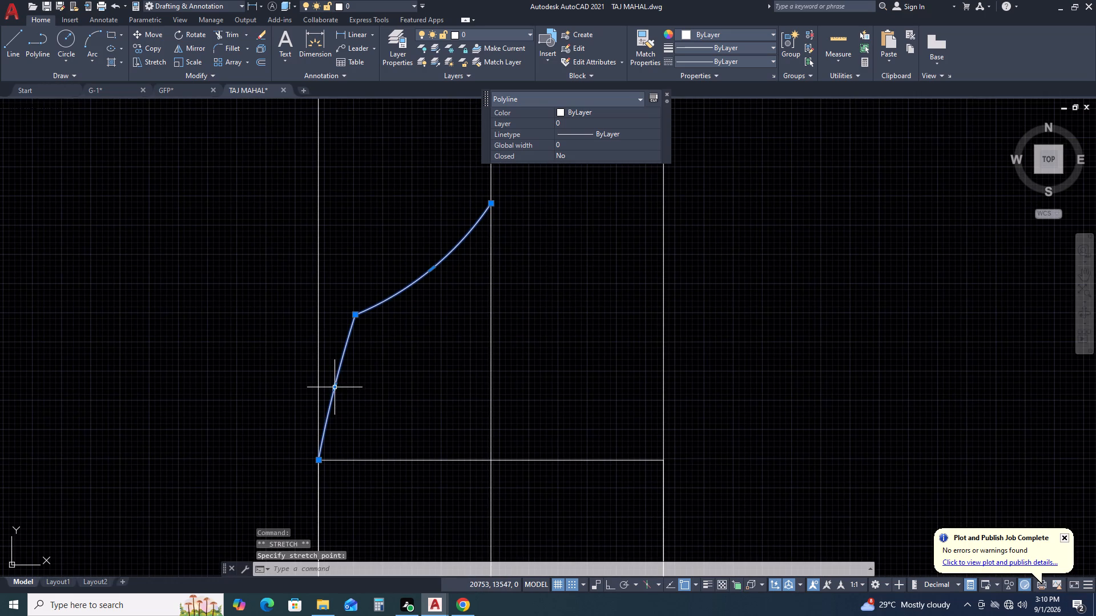
{"action": "left_click", "coordinate": [332, 388]}
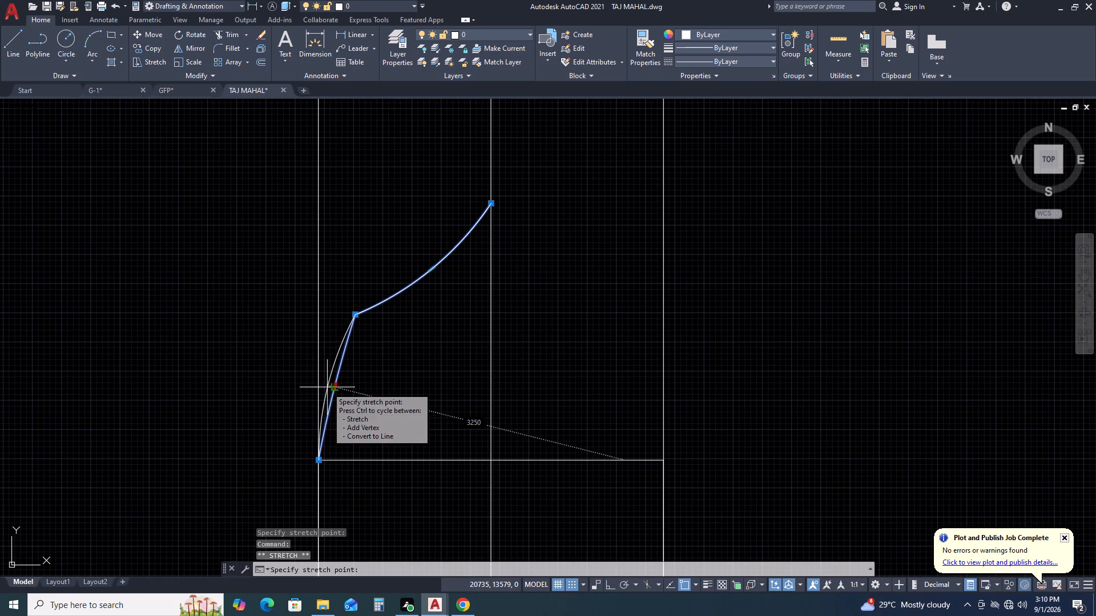
{"action": "left_click", "coordinate": [324, 380]}
Lower the dome polyline's apex by about 275 mm along the centre line.
{"action": "middle_click_drag", "start_coordinate": [444, 303], "coordinate": [450, 388]}
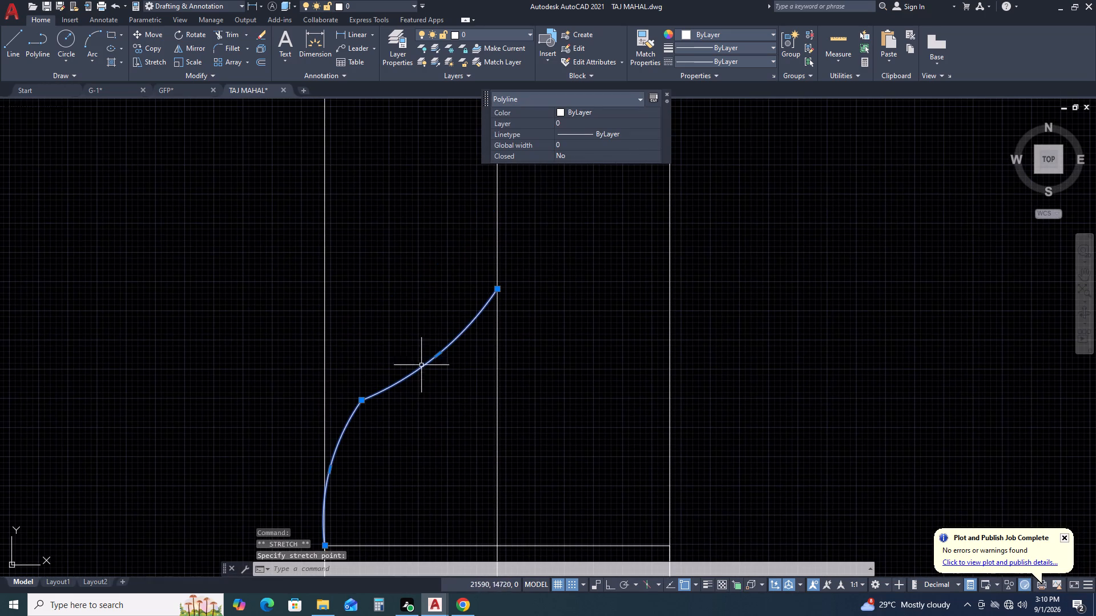
{"action": "left_click", "coordinate": [495, 285]}
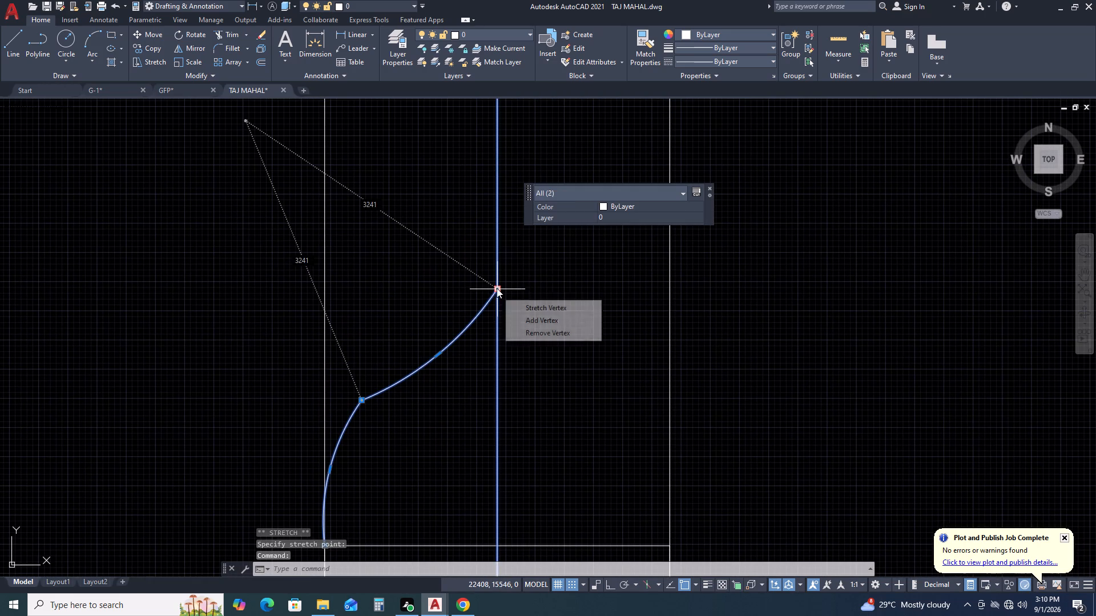
{"action": "key", "text": "Escape"}
{"action": "key", "text": "Escape"}
{"action": "left_click", "coordinate": [487, 300]}
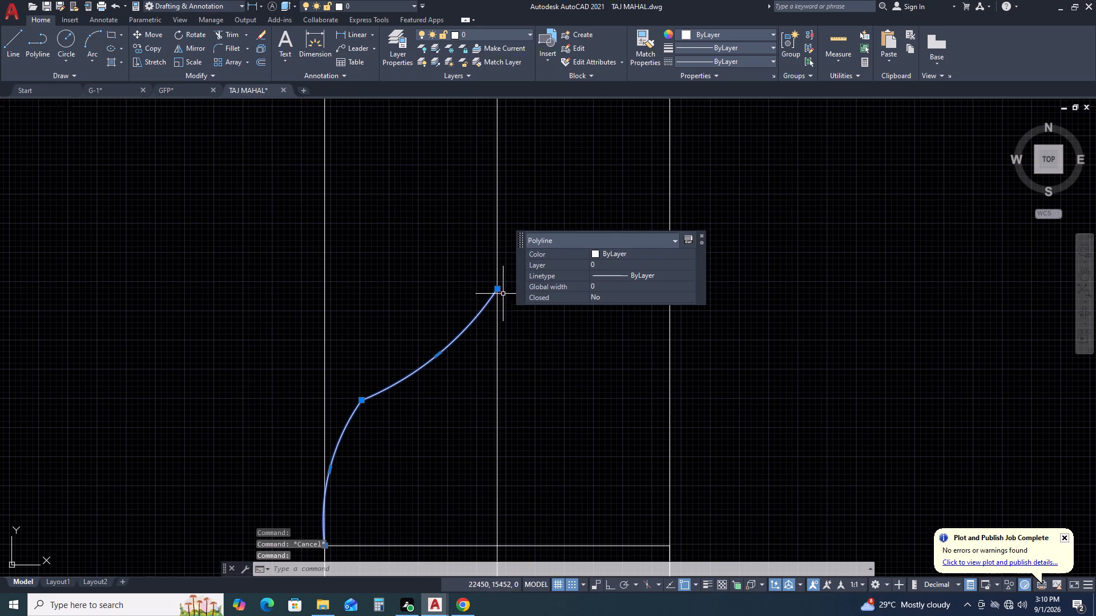
{"action": "left_click", "coordinate": [494, 288]}
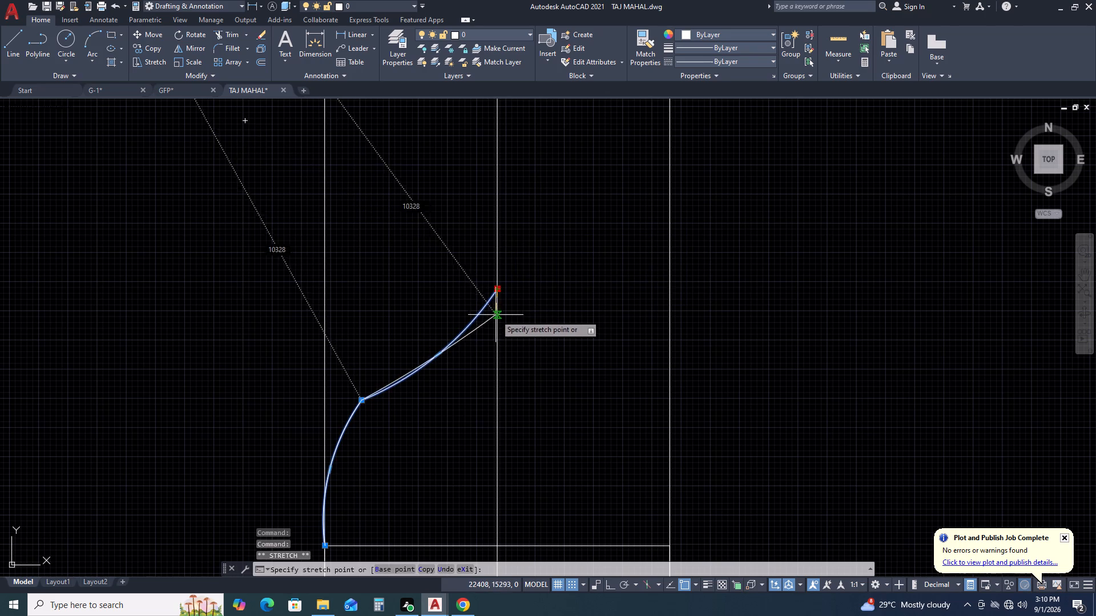
{"action": "left_click", "coordinate": [497, 315]}
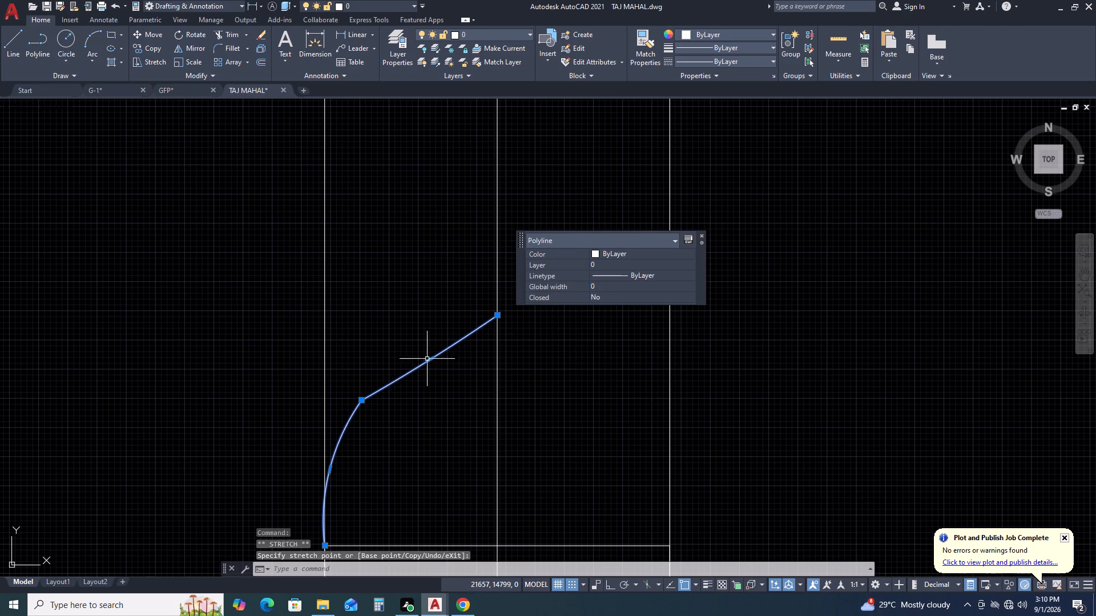
Adjust the upper arc's midpoint and shift the junction of the two arcs about 150 mm down and inward to smooth the outline.
{"action": "left_click", "coordinate": [428, 358]}
{"action": "left_click", "coordinate": [439, 362]}
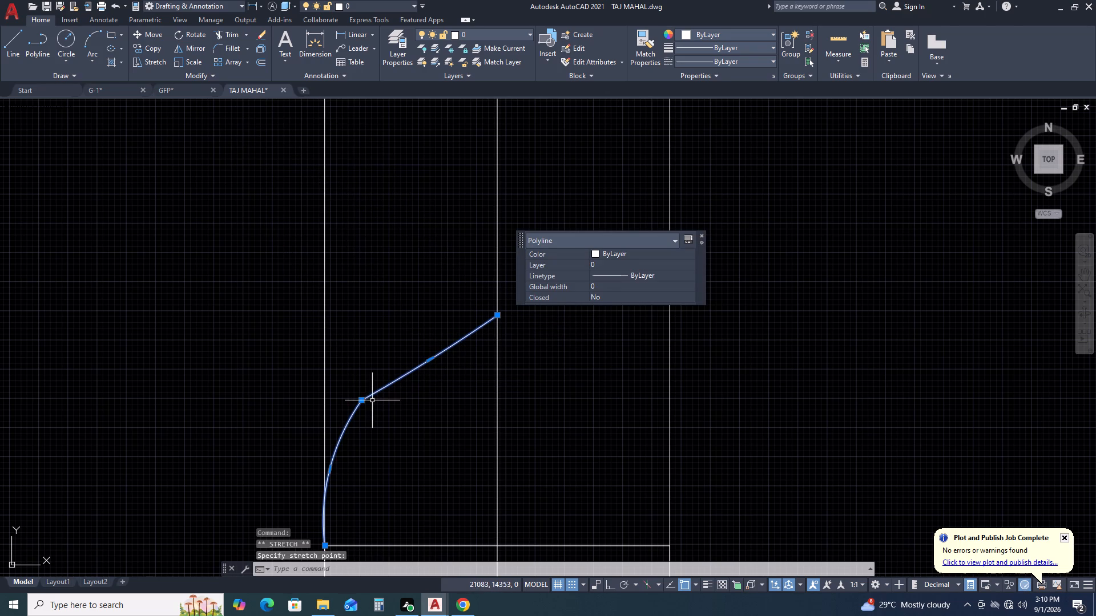
{"action": "left_click", "coordinate": [361, 399]}
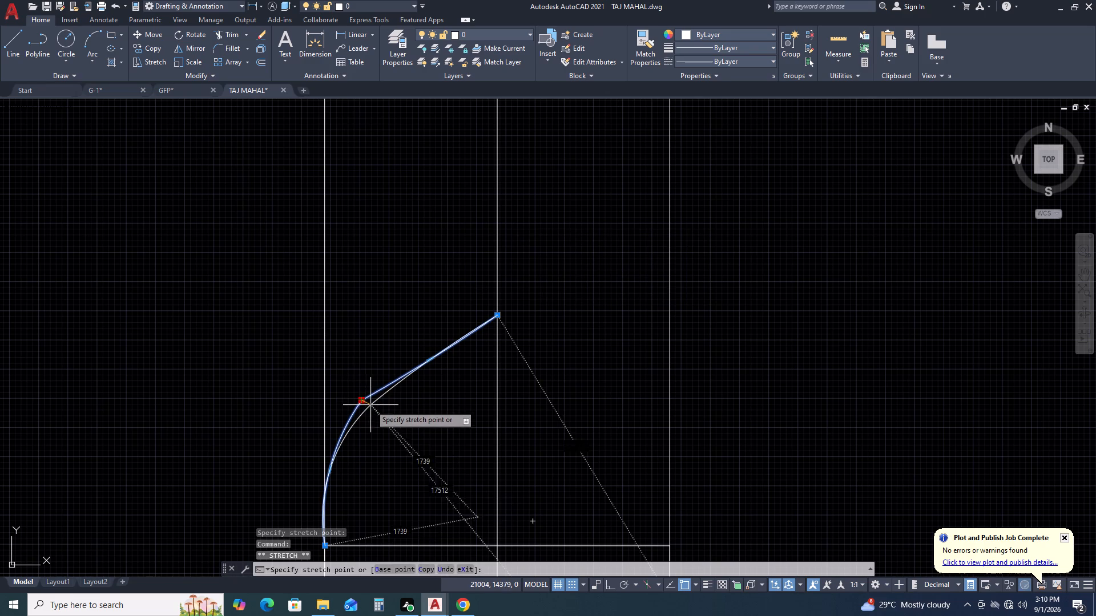
{"action": "left_click", "coordinate": [374, 409]}
{"action": "key", "text": "Escape"}
{"action": "scroll", "coordinate": [460, 390], "scroll_direction": "down", "scroll_amount": 2}
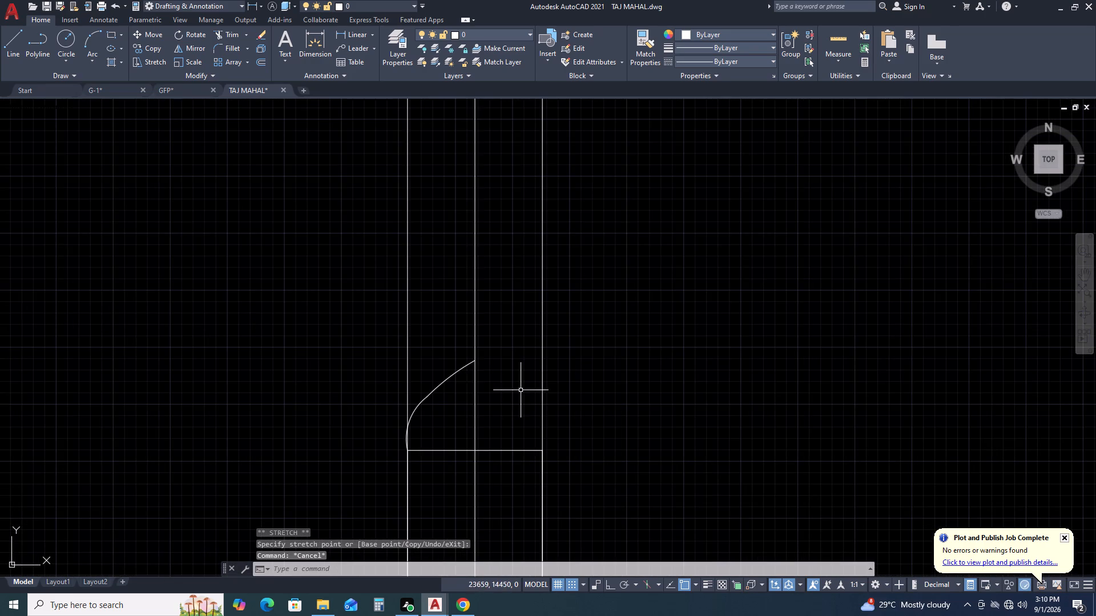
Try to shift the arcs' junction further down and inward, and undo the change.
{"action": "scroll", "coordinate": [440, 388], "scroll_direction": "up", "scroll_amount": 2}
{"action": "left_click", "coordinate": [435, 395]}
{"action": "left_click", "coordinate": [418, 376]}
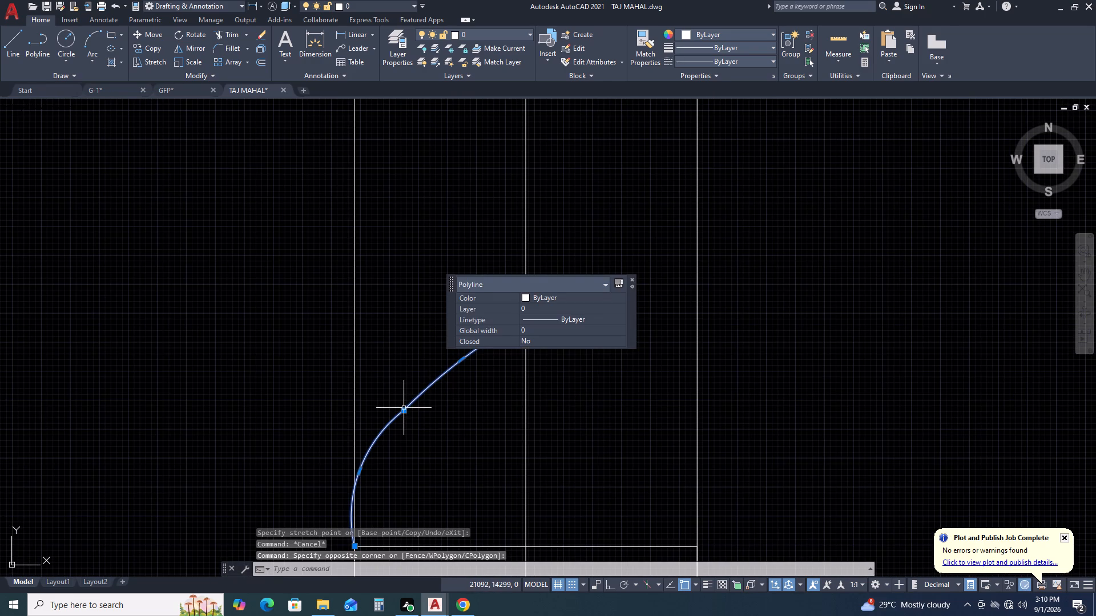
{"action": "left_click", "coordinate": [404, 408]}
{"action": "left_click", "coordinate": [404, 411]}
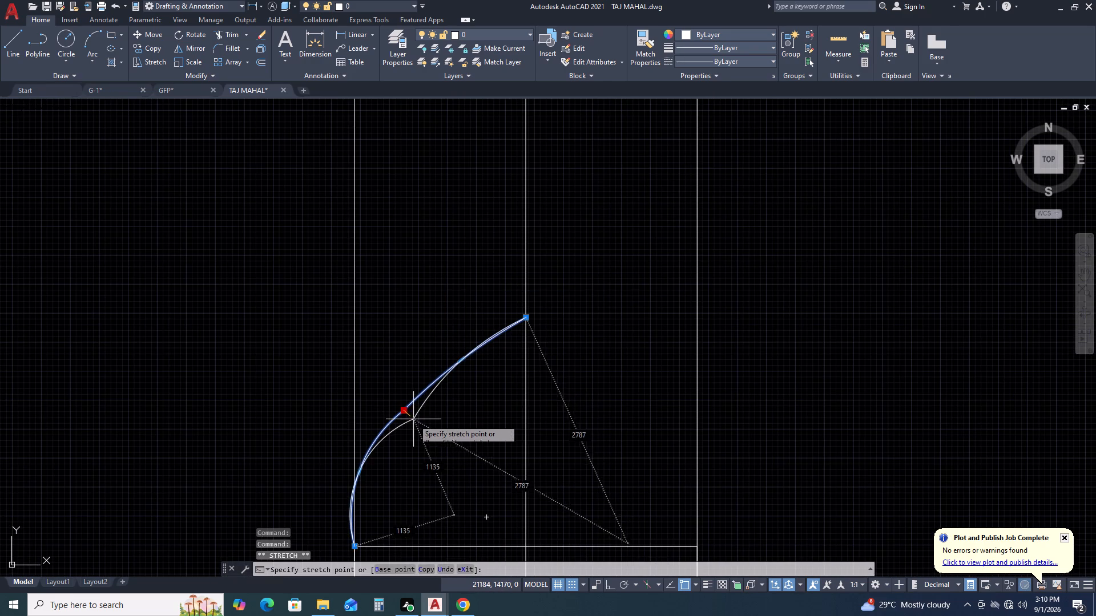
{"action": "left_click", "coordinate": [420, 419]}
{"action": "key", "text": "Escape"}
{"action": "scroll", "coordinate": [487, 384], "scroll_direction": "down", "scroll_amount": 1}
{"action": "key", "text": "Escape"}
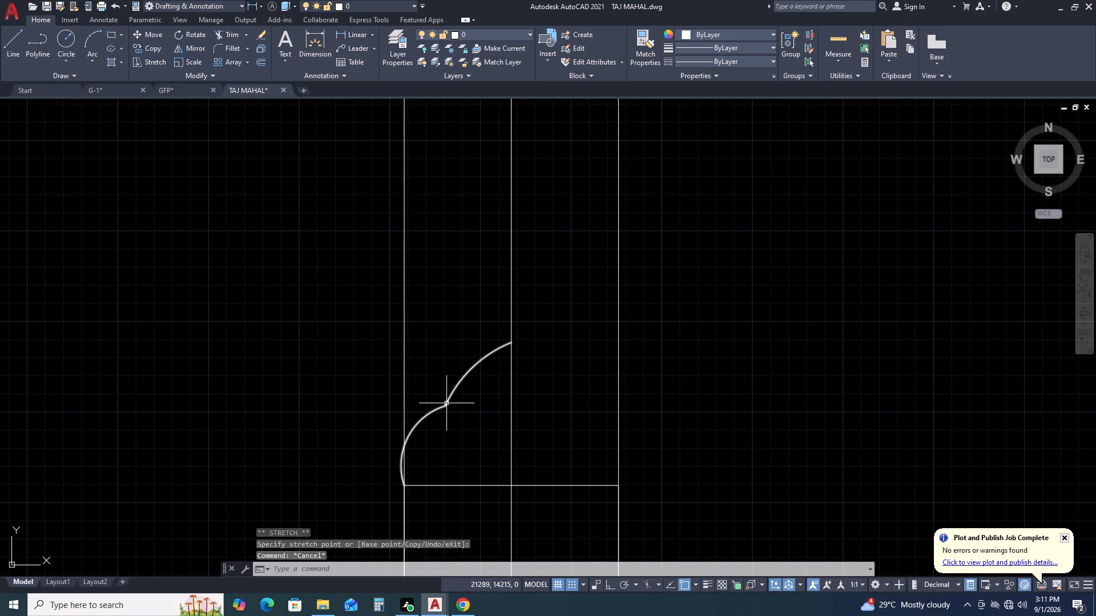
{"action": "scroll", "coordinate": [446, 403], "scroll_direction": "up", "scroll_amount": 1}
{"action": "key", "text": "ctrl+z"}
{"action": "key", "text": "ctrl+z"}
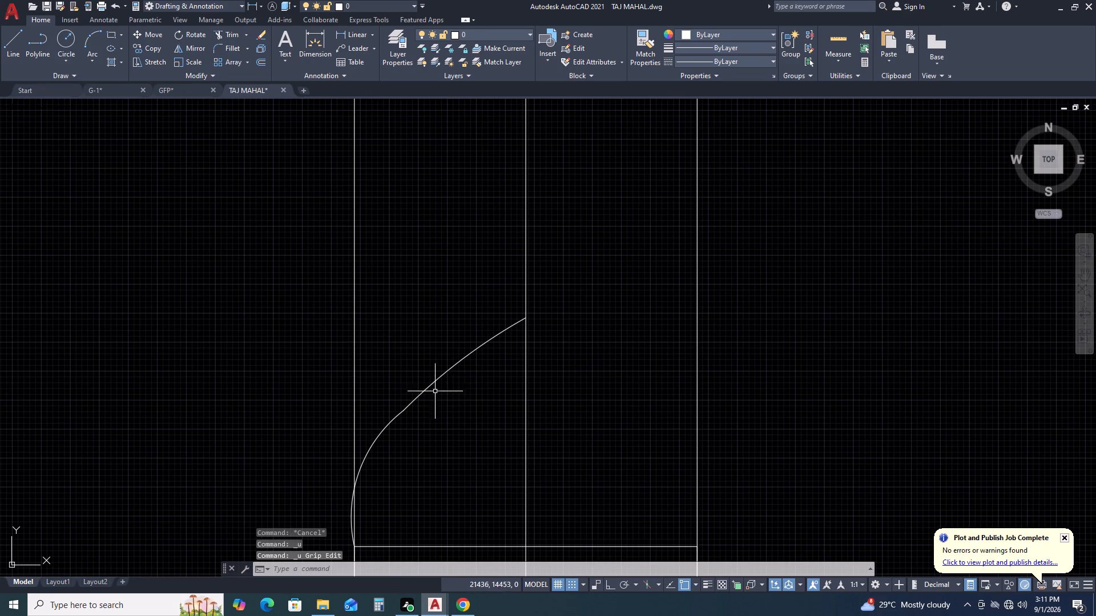
Bend the dome polyline's upper arc slightly below its chord so that it sweeps concavely up to the centre line.
{"action": "left_click", "coordinate": [450, 374]}
{"action": "left_click", "coordinate": [438, 360]}
{"action": "left_click", "coordinate": [461, 359]}
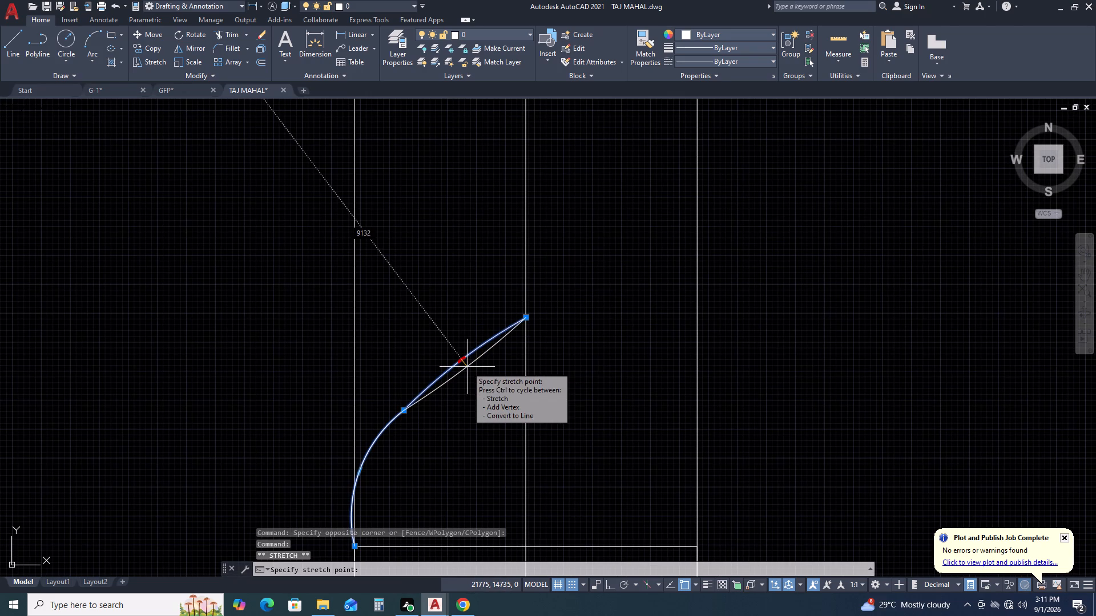
{"action": "left_click", "coordinate": [468, 367]}
{"action": "key", "text": "Escape"}
{"action": "key", "text": "Escape"}
{"action": "scroll", "coordinate": [479, 377], "scroll_direction": "down", "scroll_amount": 2}
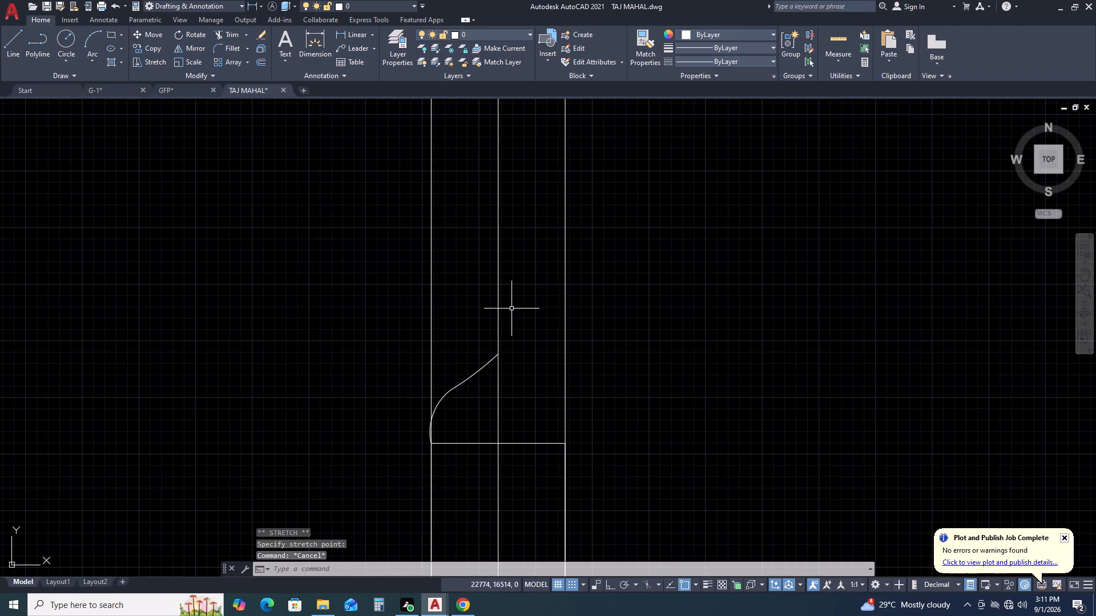
{"action": "scroll", "coordinate": [445, 424], "scroll_direction": "up", "scroll_amount": 2}
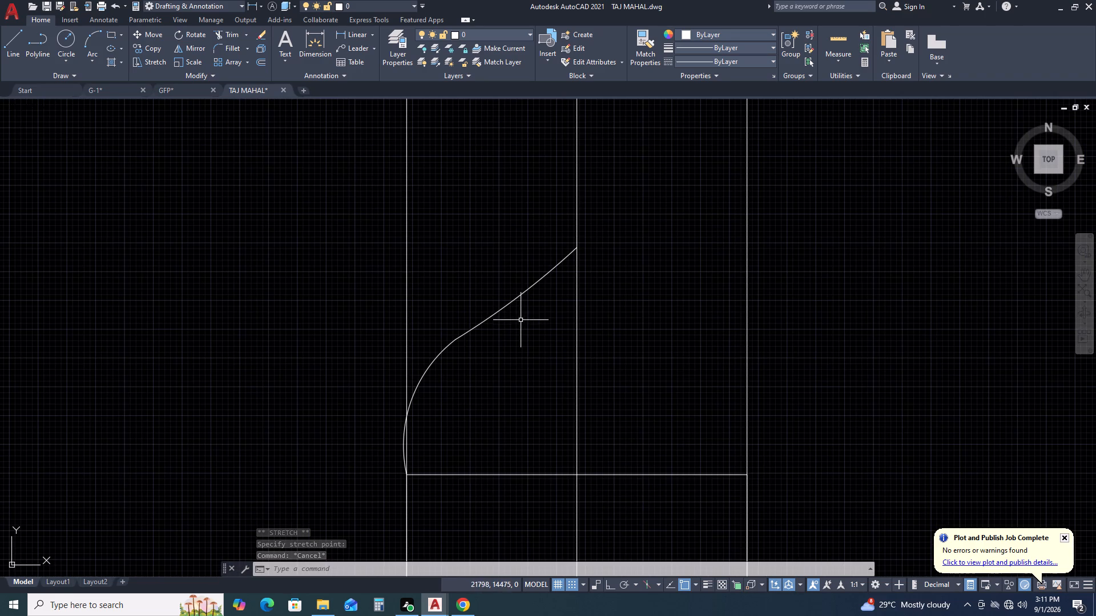
Move the dome polyline straight down about 700 mm along the centre line with ortho on.
{"action": "triple_click", "coordinate": [519, 380]}
{"action": "left_click_drag", "start_coordinate": [519, 445], "coordinate": [509, 435]}
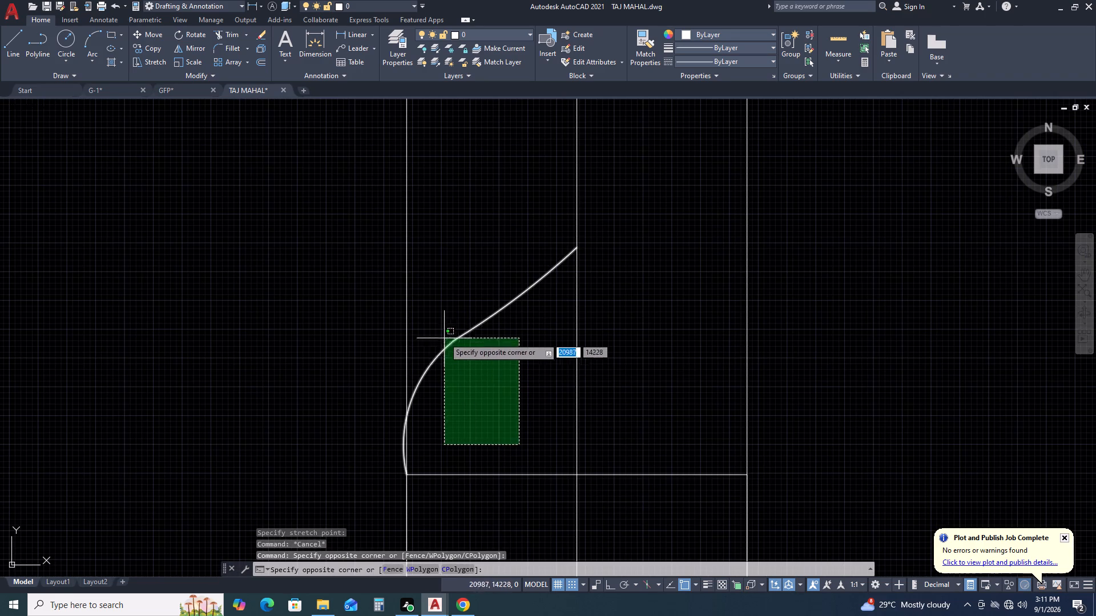
{"action": "left_click", "coordinate": [437, 319]}
{"action": "type", "text": "M"}
{"action": "key", "text": "space"}
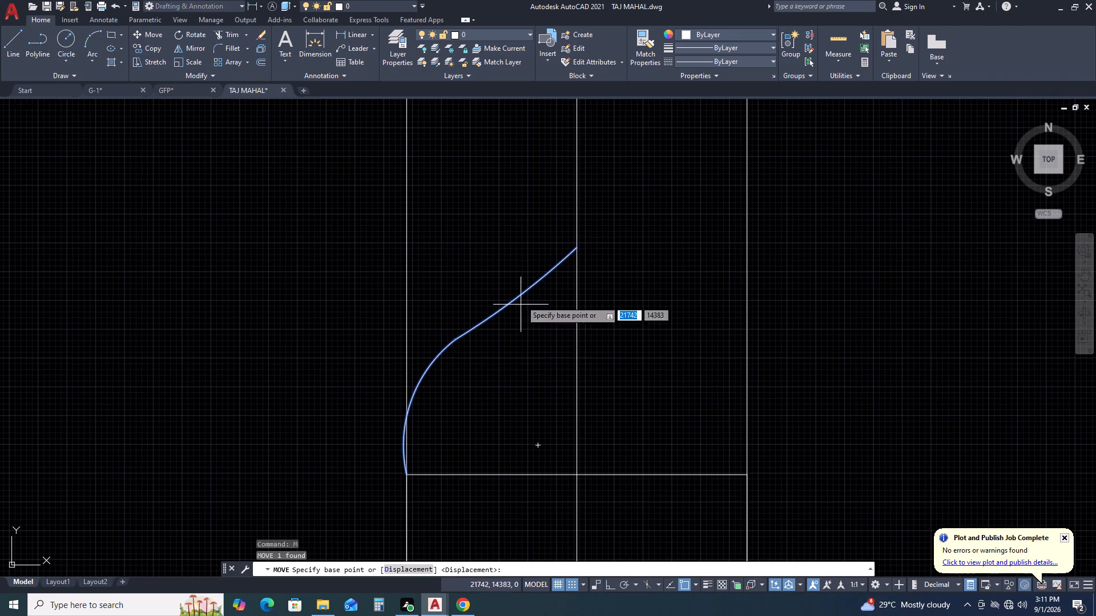
{"action": "left_click", "coordinate": [578, 246]}
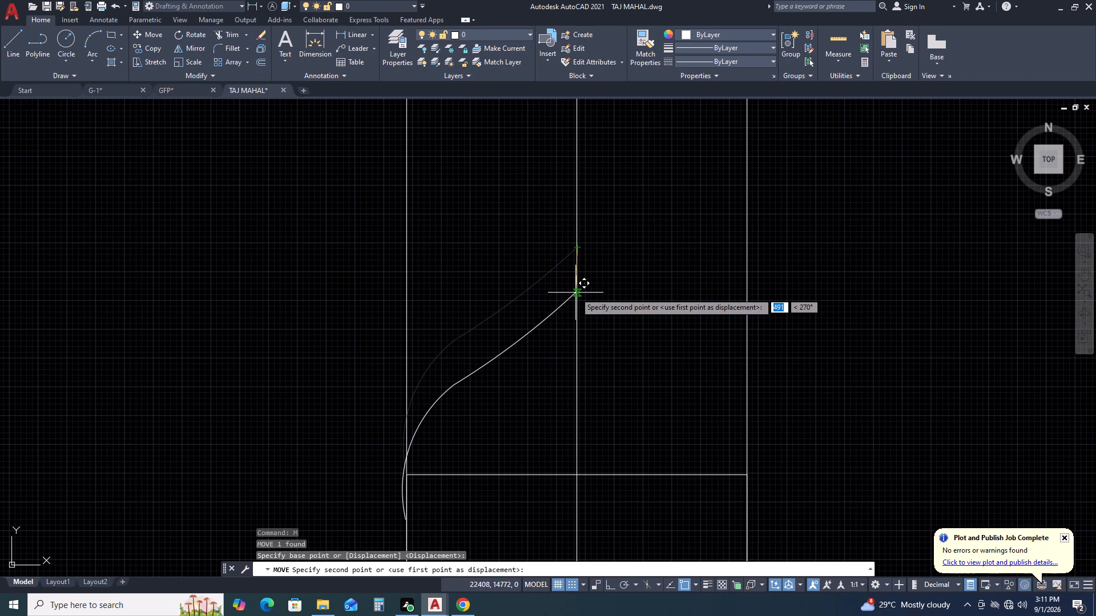
{"action": "key", "text": "F8"}
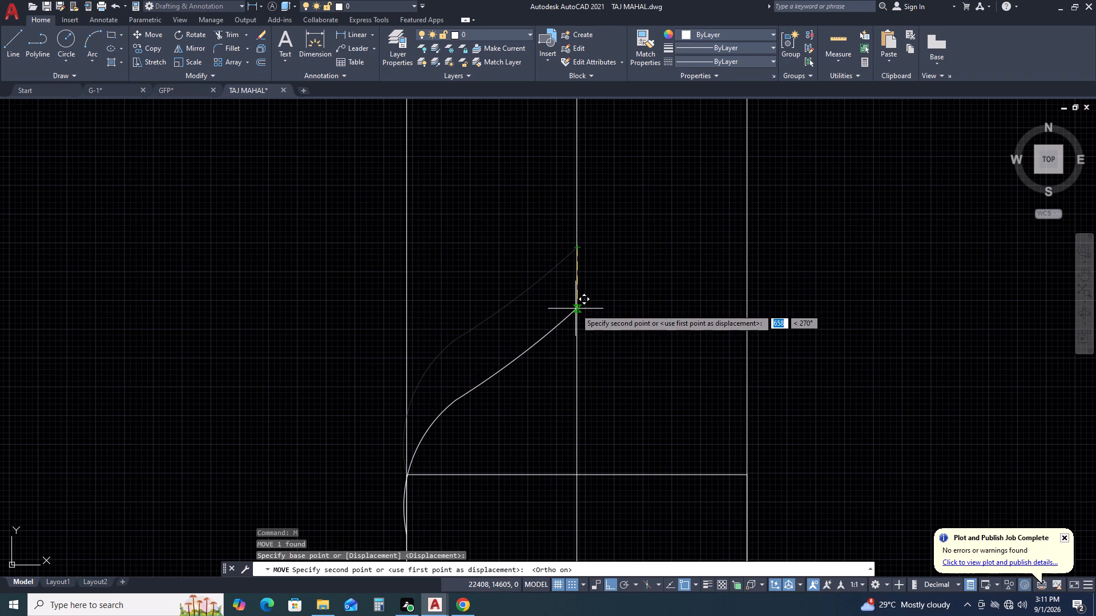
{"action": "left_click", "coordinate": [575, 311]}
{"action": "middle_click_drag", "start_coordinate": [587, 358], "coordinate": [631, 242]}
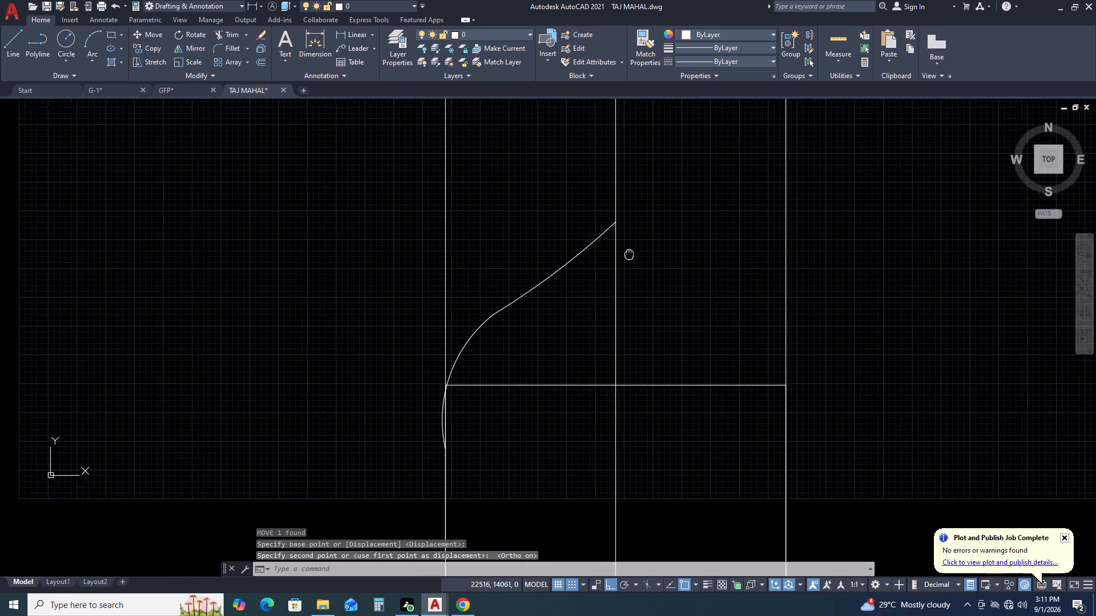
Trim the lower part of the dome polyline that bulges outside the frame's left side.
{"action": "middle_click_drag", "start_coordinate": [414, 416], "coordinate": [569, 339]}
{"action": "key", "text": "t"}
{"action": "key", "text": "r"}
{"action": "key", "text": "space"}
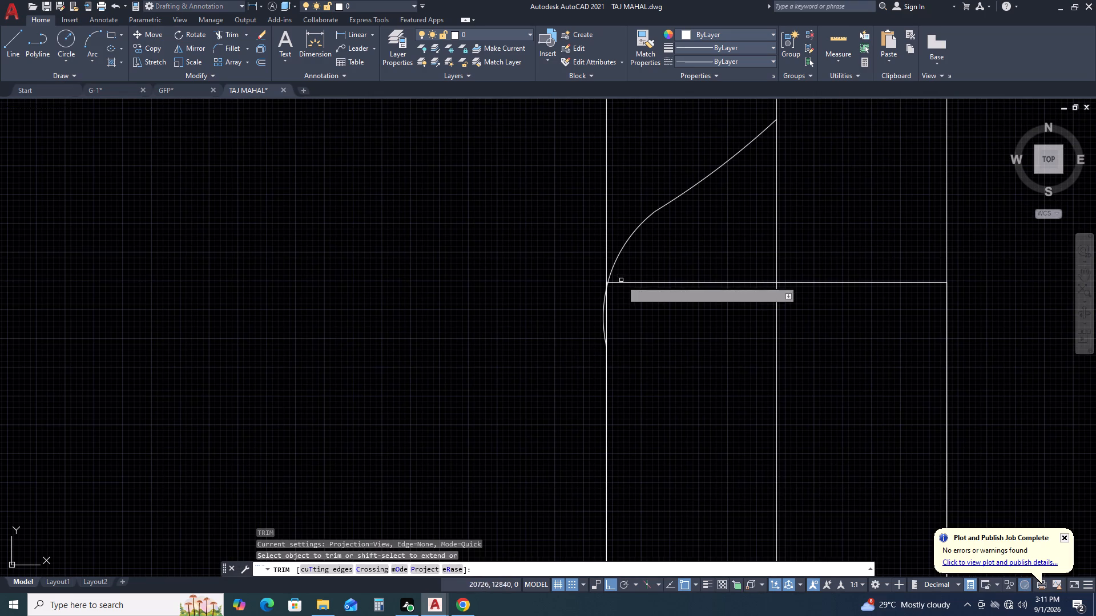
{"action": "scroll", "coordinate": [591, 326], "scroll_direction": "up", "scroll_amount": 3}
{"action": "left_click", "coordinate": [632, 273]}
{"action": "left_click", "coordinate": [640, 271]}
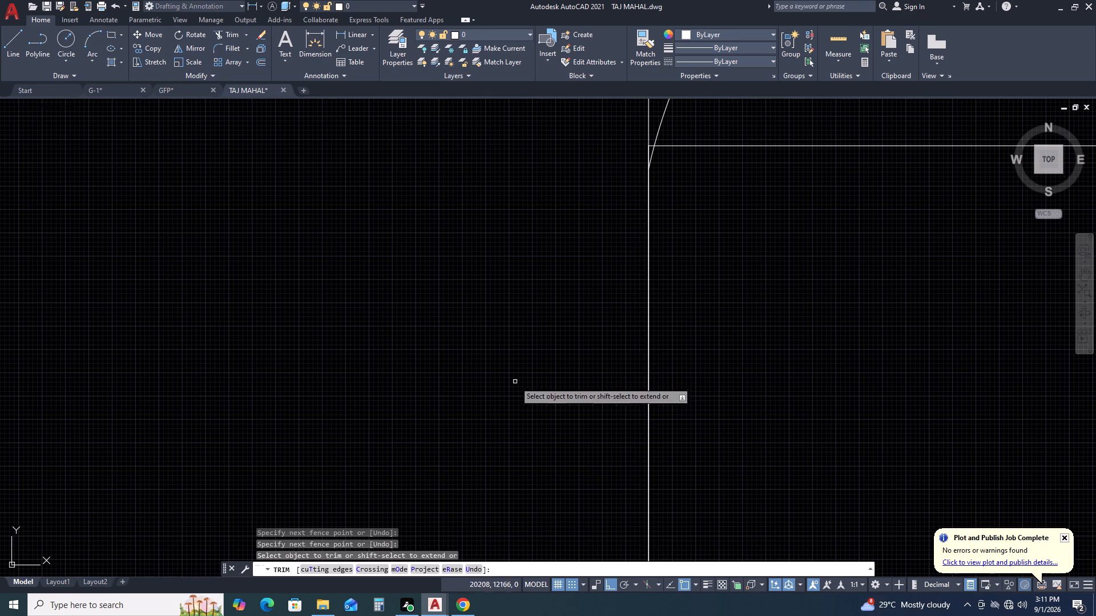
{"action": "scroll", "coordinate": [514, 383], "scroll_direction": "down", "scroll_amount": 3}
{"action": "middle_click_drag", "start_coordinate": [644, 275], "coordinate": [582, 352]}
{"action": "key", "text": "Escape"}
Stretch the dome polyline's lower end up to the frame's top-left corner.
{"action": "scroll", "coordinate": [490, 411], "scroll_direction": "up", "scroll_amount": 2}
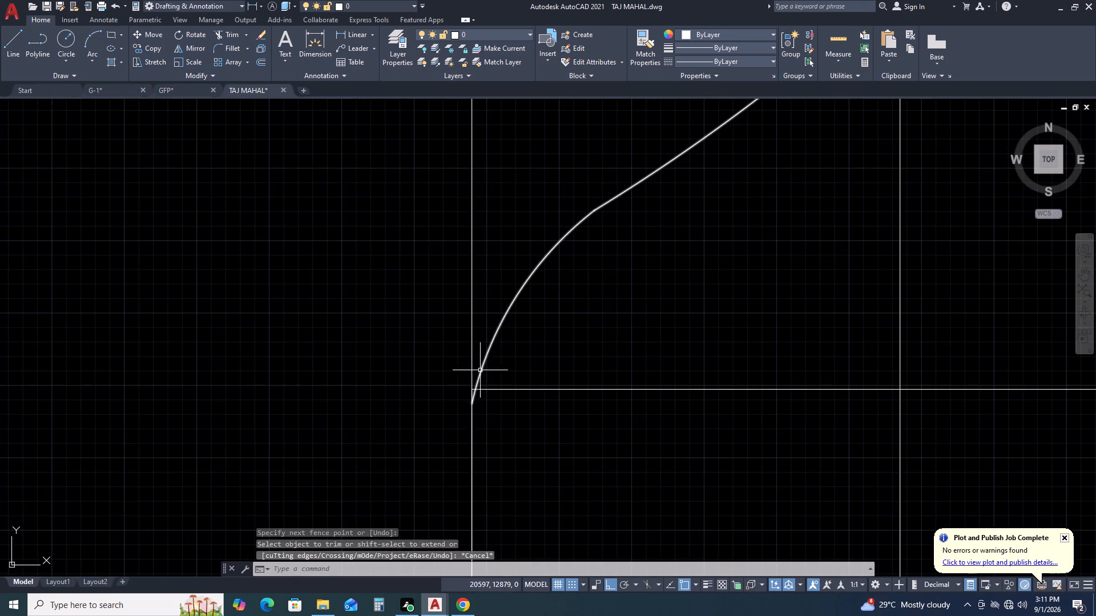
{"action": "scroll", "coordinate": [476, 384], "scroll_direction": "up", "scroll_amount": 1}
{"action": "left_click", "coordinate": [480, 392]}
{"action": "left_click", "coordinate": [472, 359]}
{"action": "key", "text": "Escape"}
{"action": "left_click", "coordinate": [514, 355]}
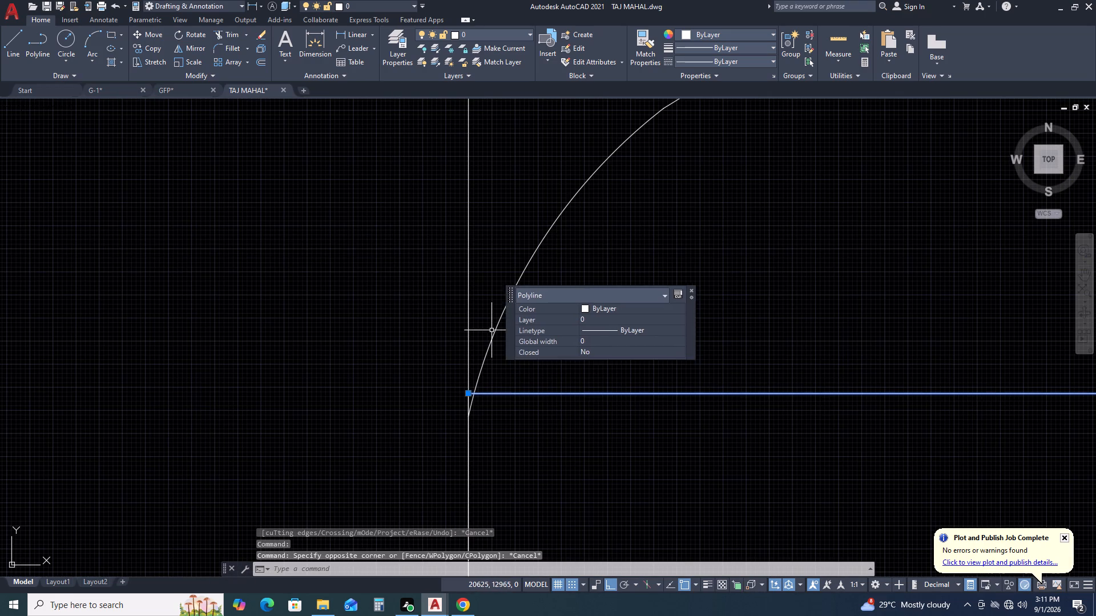
{"action": "key", "text": "Escape"}
{"action": "left_click", "coordinate": [492, 342]}
{"action": "left_click", "coordinate": [468, 418]}
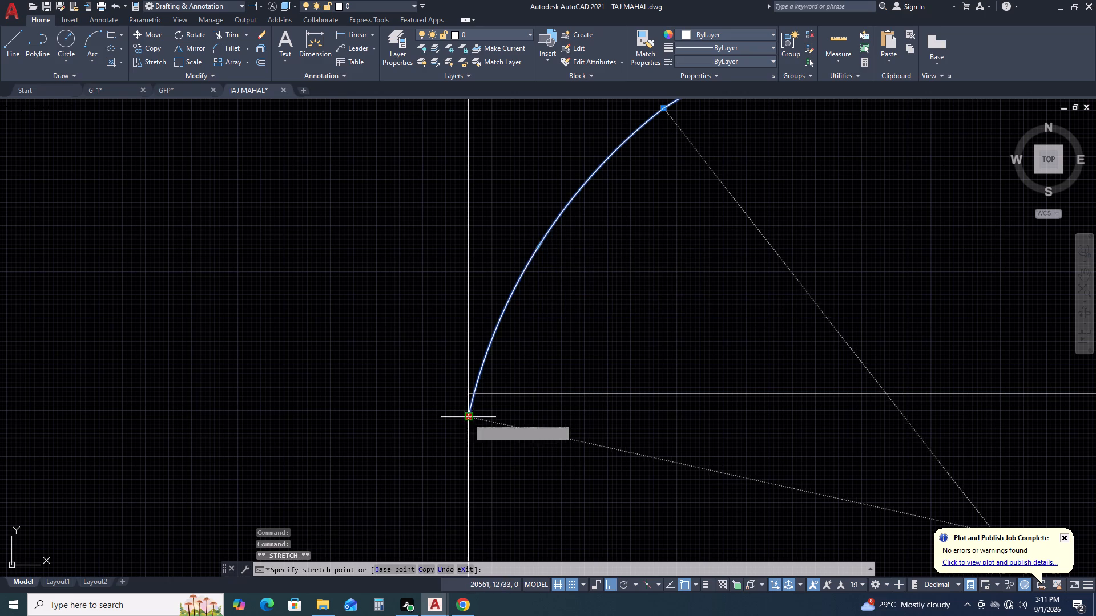
{"action": "left_click", "coordinate": [468, 398]}
{"action": "key", "text": "Escape"}
{"action": "scroll", "coordinate": [444, 418], "scroll_direction": "down", "scroll_amount": 3}
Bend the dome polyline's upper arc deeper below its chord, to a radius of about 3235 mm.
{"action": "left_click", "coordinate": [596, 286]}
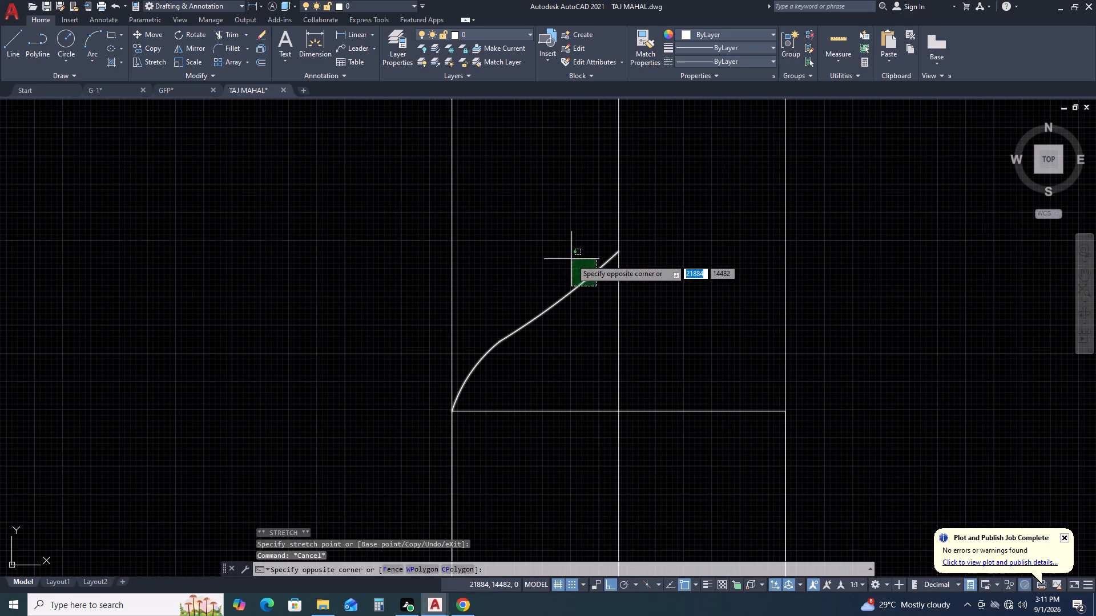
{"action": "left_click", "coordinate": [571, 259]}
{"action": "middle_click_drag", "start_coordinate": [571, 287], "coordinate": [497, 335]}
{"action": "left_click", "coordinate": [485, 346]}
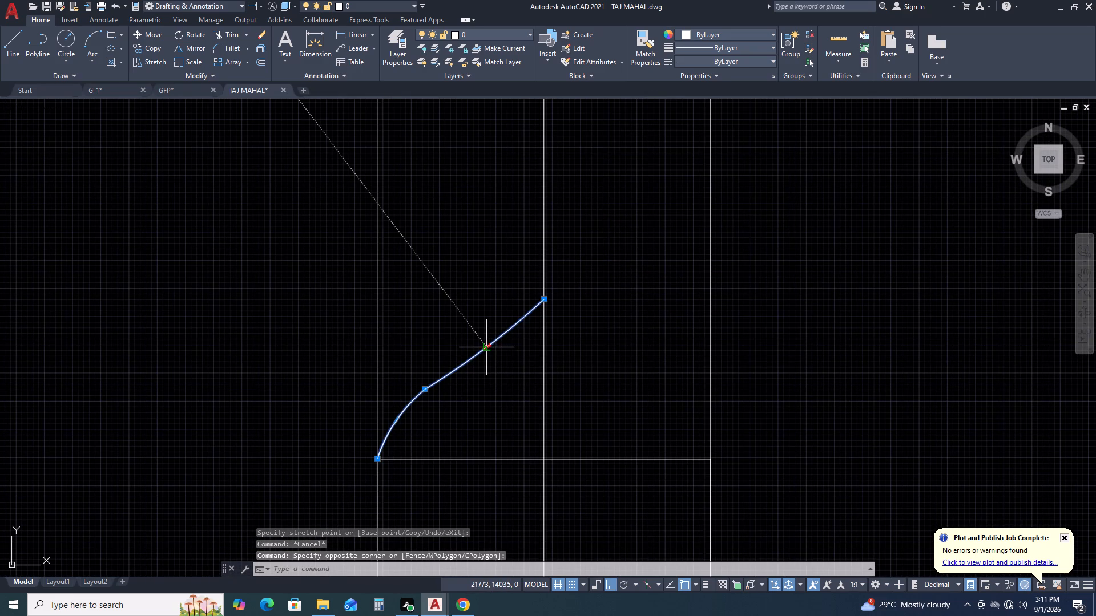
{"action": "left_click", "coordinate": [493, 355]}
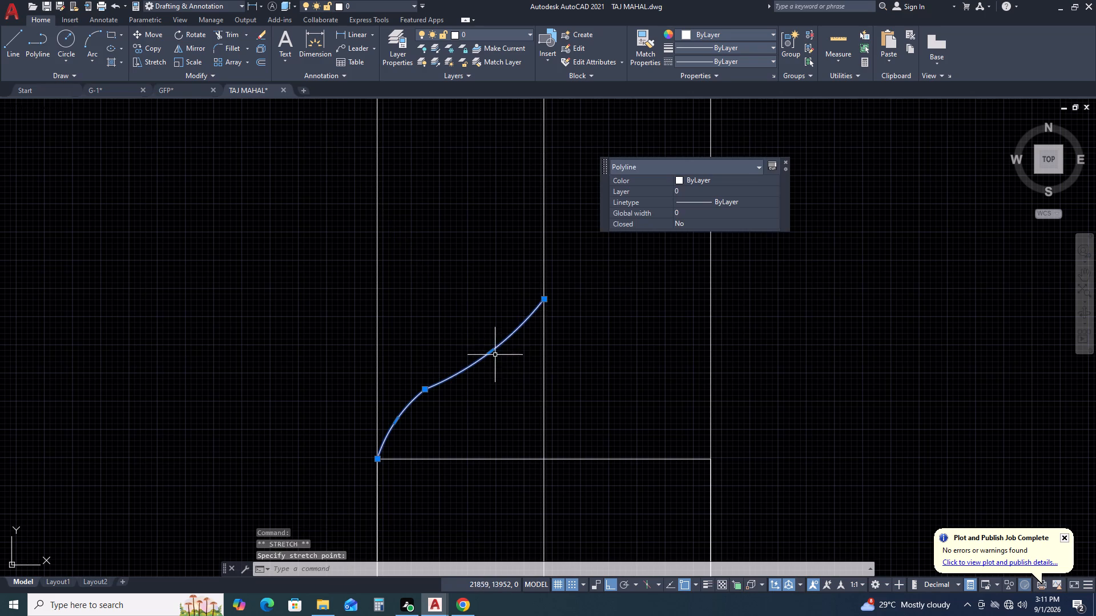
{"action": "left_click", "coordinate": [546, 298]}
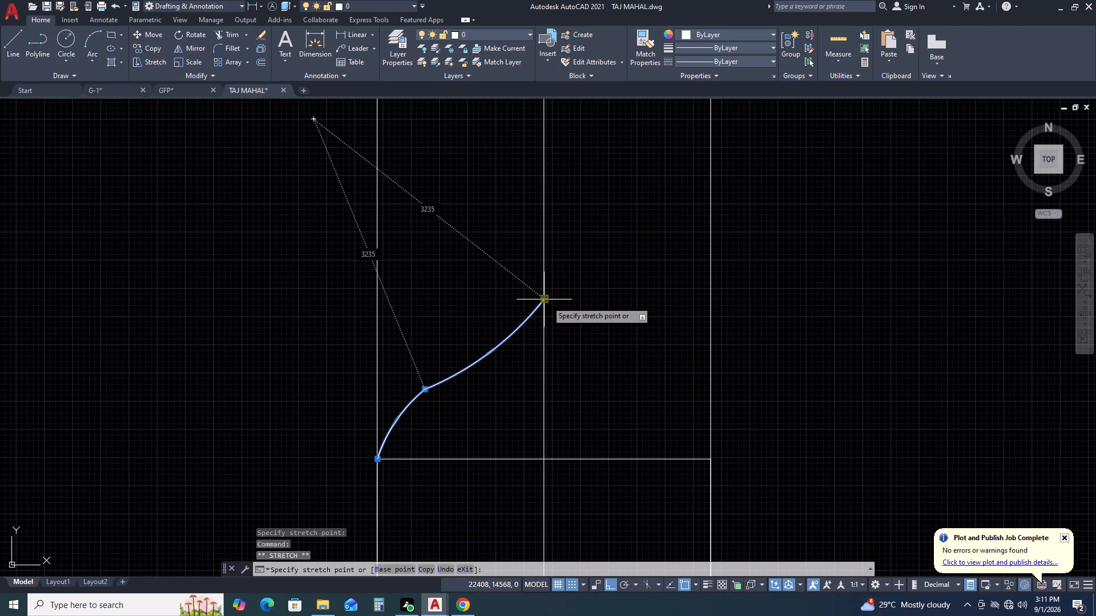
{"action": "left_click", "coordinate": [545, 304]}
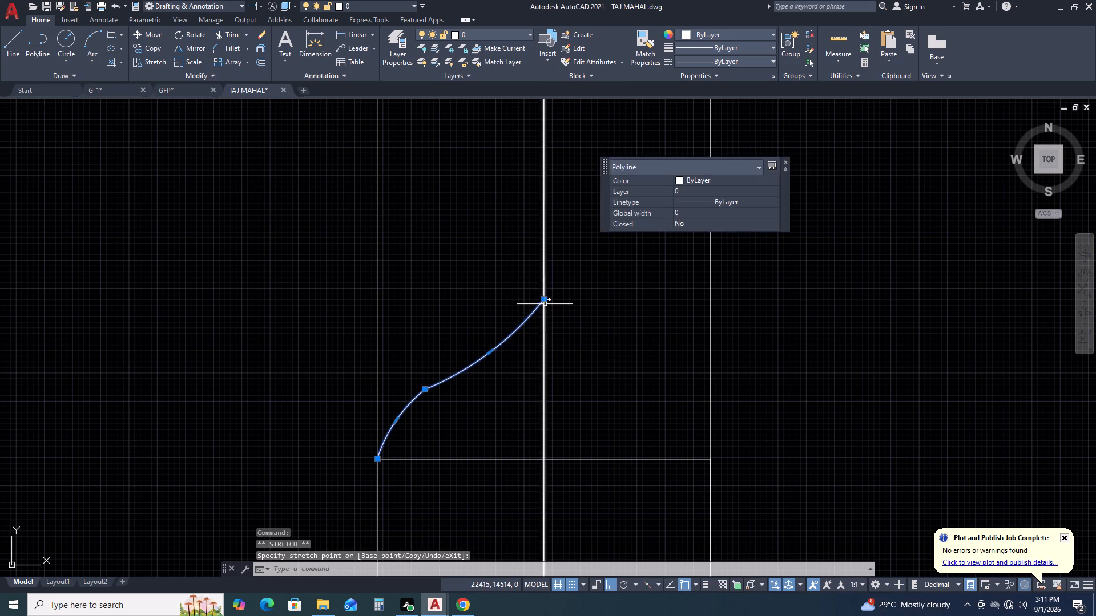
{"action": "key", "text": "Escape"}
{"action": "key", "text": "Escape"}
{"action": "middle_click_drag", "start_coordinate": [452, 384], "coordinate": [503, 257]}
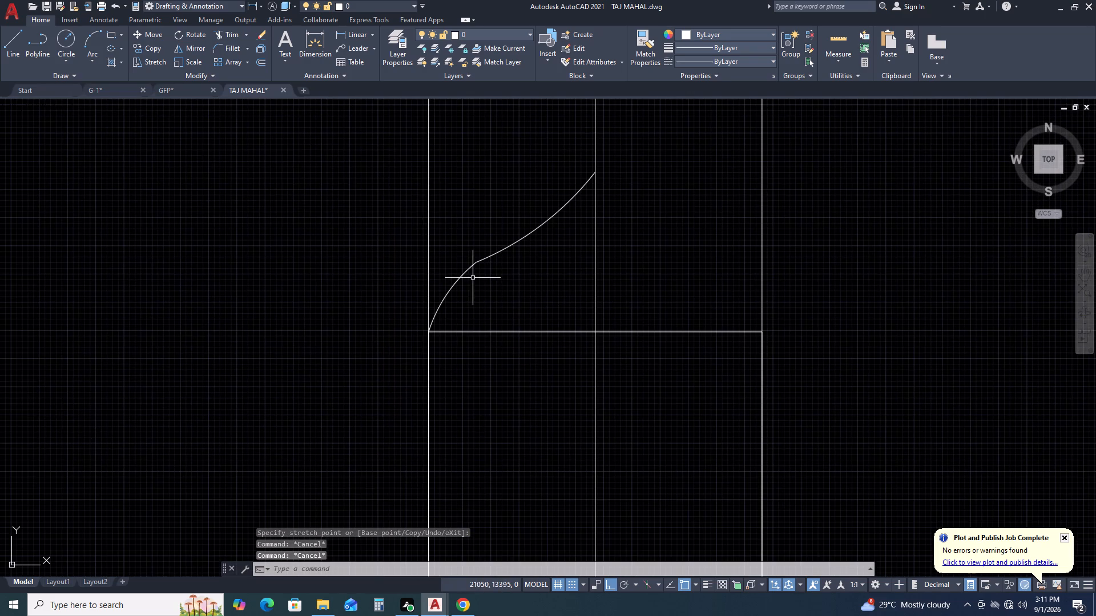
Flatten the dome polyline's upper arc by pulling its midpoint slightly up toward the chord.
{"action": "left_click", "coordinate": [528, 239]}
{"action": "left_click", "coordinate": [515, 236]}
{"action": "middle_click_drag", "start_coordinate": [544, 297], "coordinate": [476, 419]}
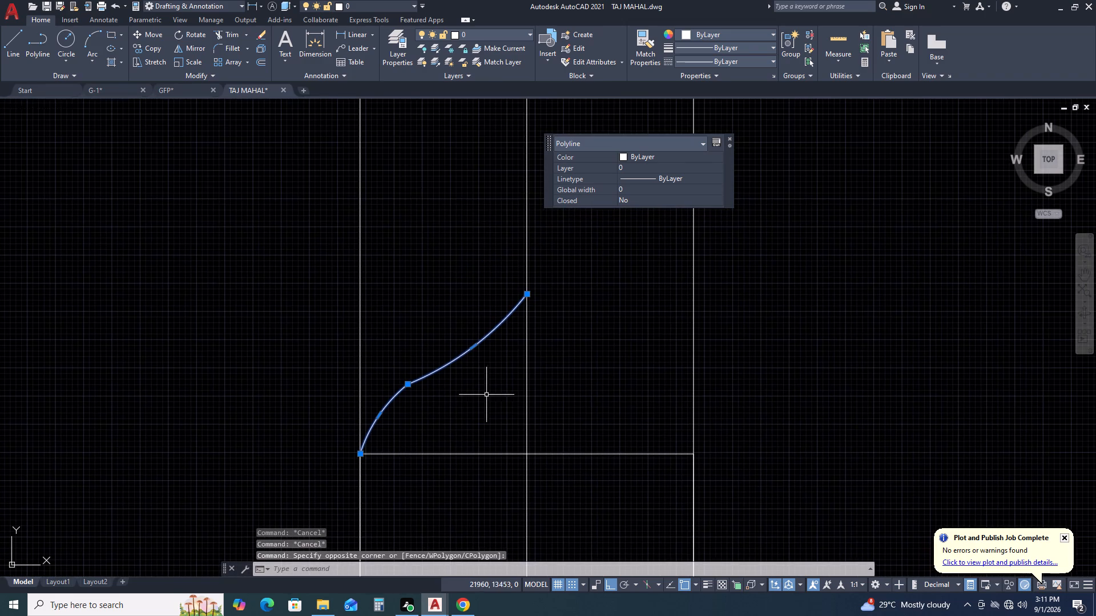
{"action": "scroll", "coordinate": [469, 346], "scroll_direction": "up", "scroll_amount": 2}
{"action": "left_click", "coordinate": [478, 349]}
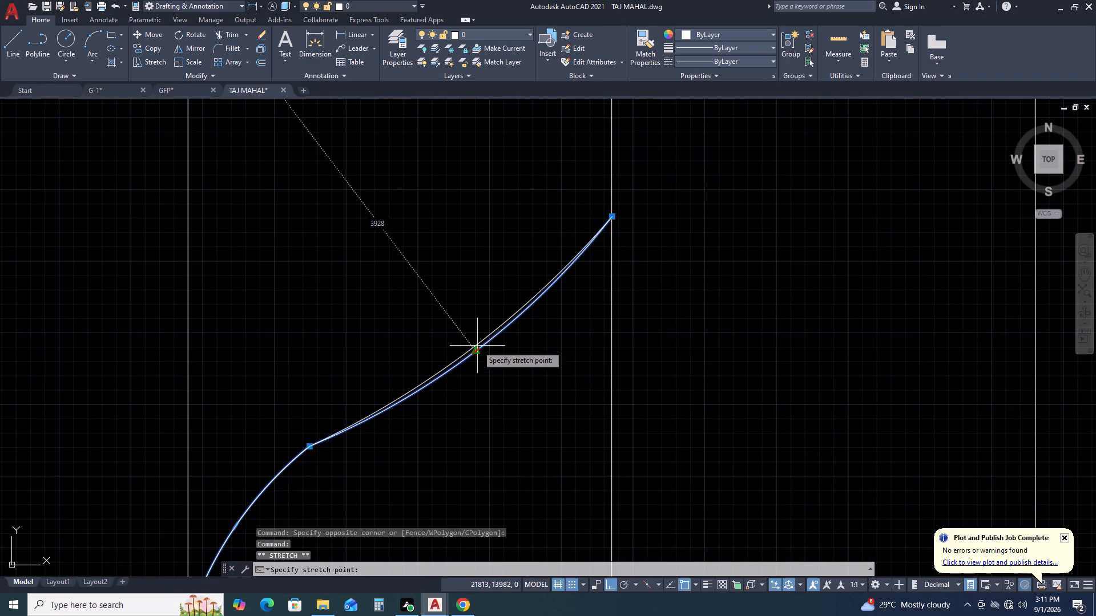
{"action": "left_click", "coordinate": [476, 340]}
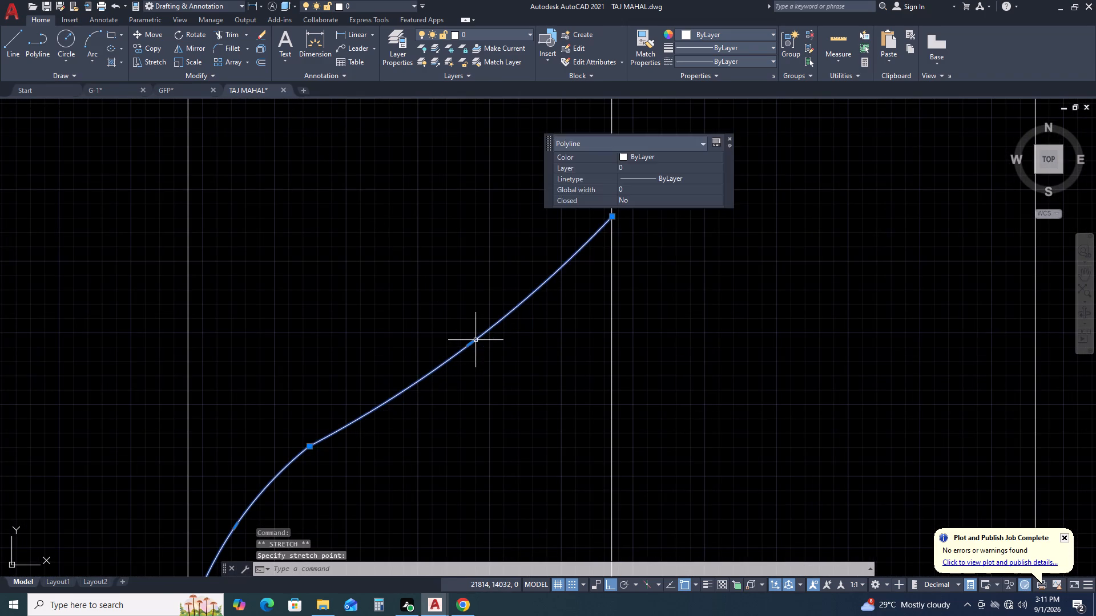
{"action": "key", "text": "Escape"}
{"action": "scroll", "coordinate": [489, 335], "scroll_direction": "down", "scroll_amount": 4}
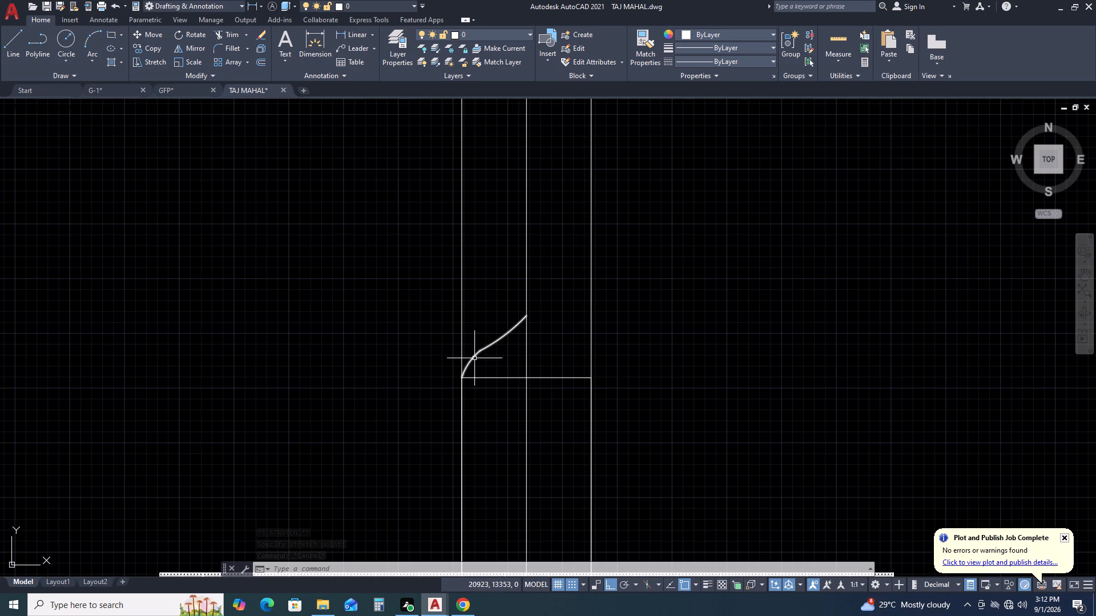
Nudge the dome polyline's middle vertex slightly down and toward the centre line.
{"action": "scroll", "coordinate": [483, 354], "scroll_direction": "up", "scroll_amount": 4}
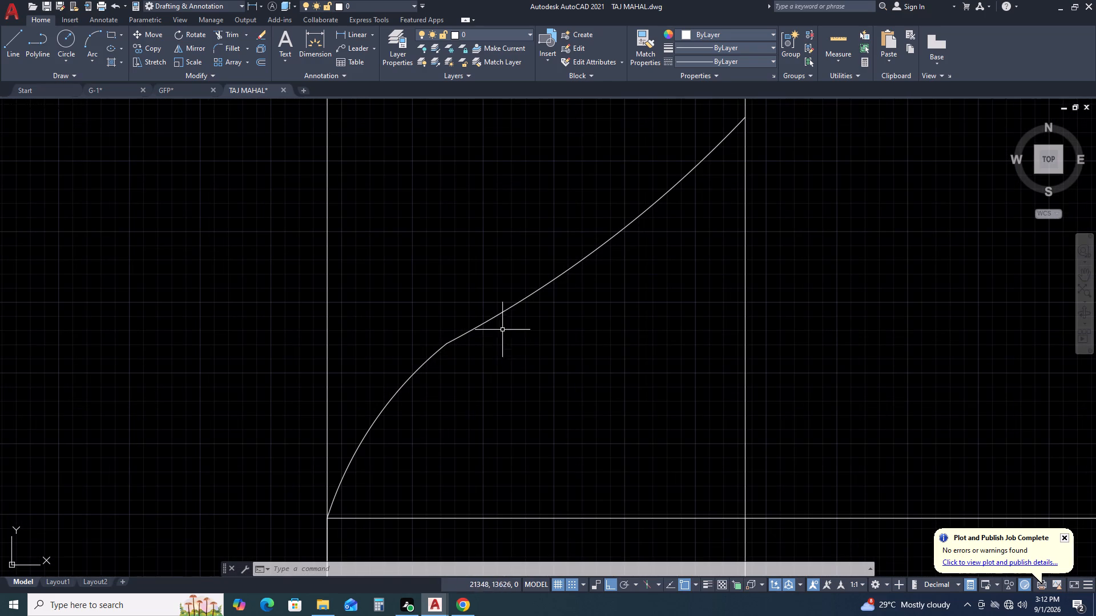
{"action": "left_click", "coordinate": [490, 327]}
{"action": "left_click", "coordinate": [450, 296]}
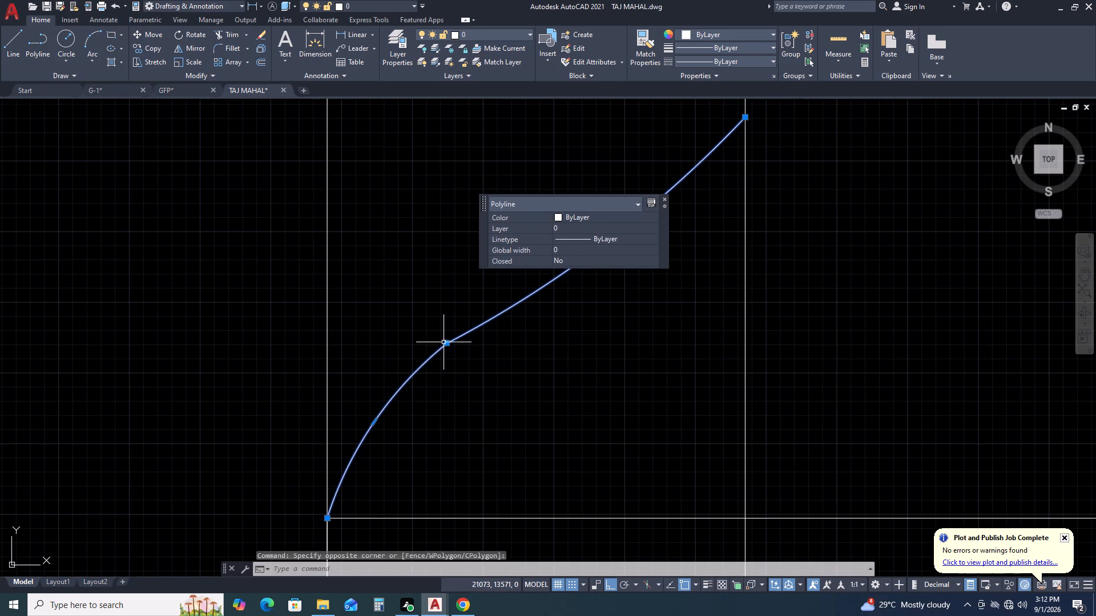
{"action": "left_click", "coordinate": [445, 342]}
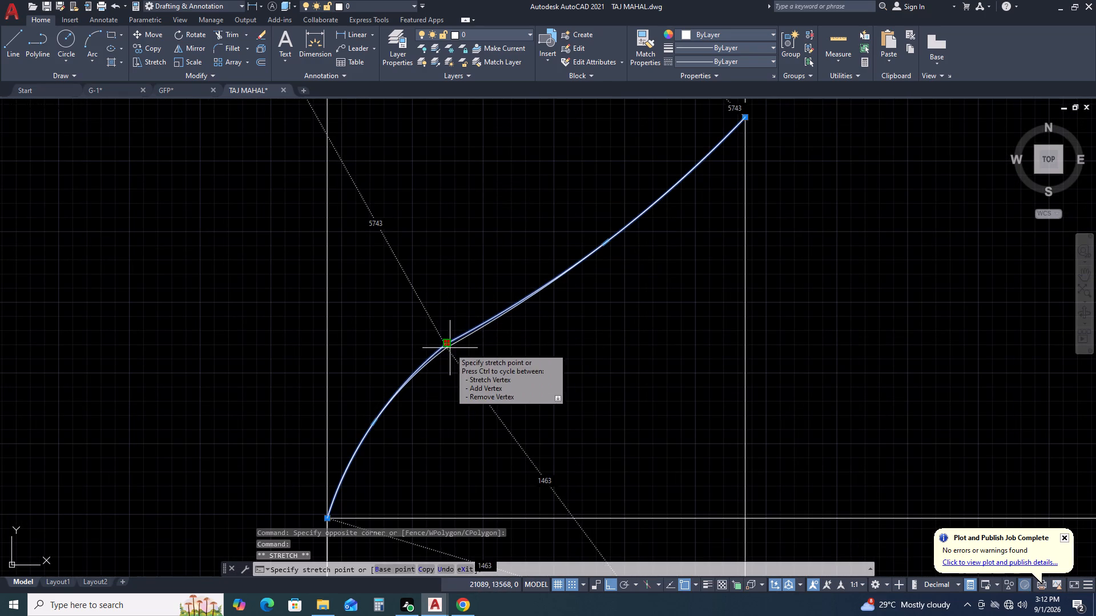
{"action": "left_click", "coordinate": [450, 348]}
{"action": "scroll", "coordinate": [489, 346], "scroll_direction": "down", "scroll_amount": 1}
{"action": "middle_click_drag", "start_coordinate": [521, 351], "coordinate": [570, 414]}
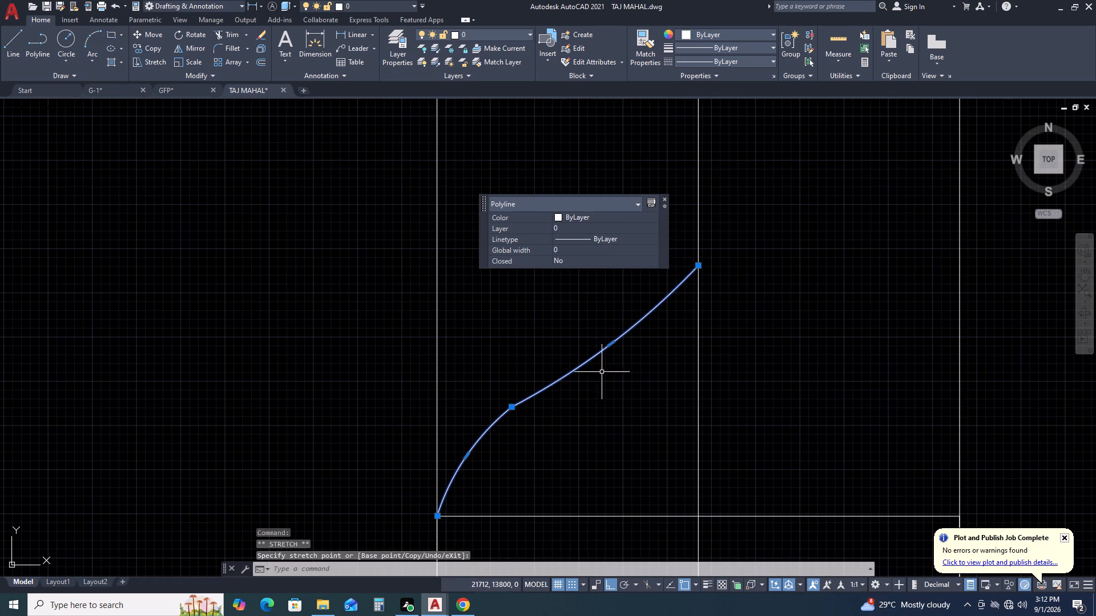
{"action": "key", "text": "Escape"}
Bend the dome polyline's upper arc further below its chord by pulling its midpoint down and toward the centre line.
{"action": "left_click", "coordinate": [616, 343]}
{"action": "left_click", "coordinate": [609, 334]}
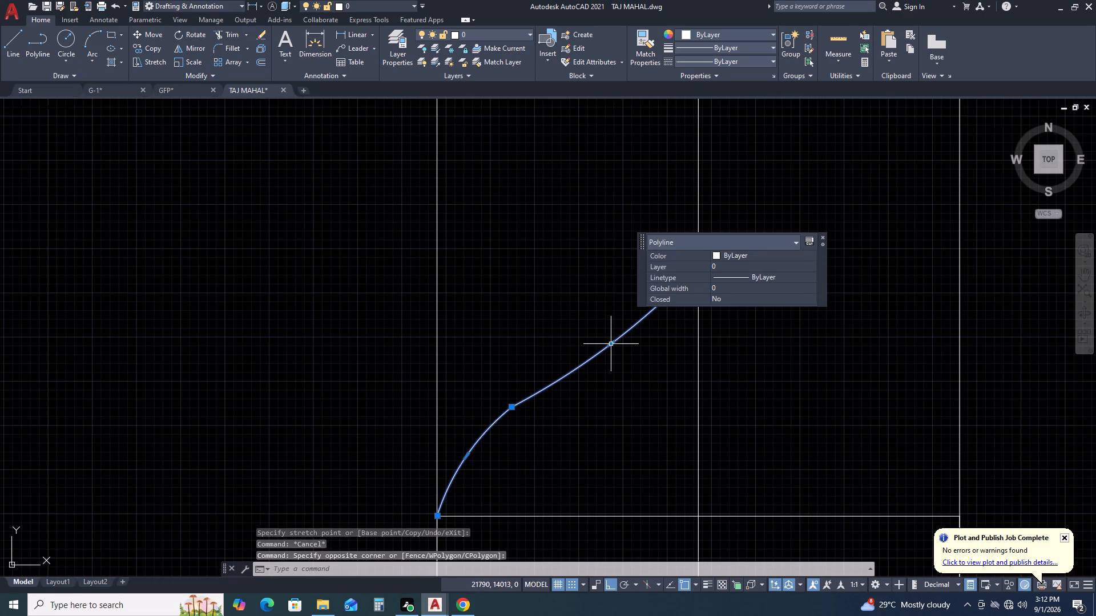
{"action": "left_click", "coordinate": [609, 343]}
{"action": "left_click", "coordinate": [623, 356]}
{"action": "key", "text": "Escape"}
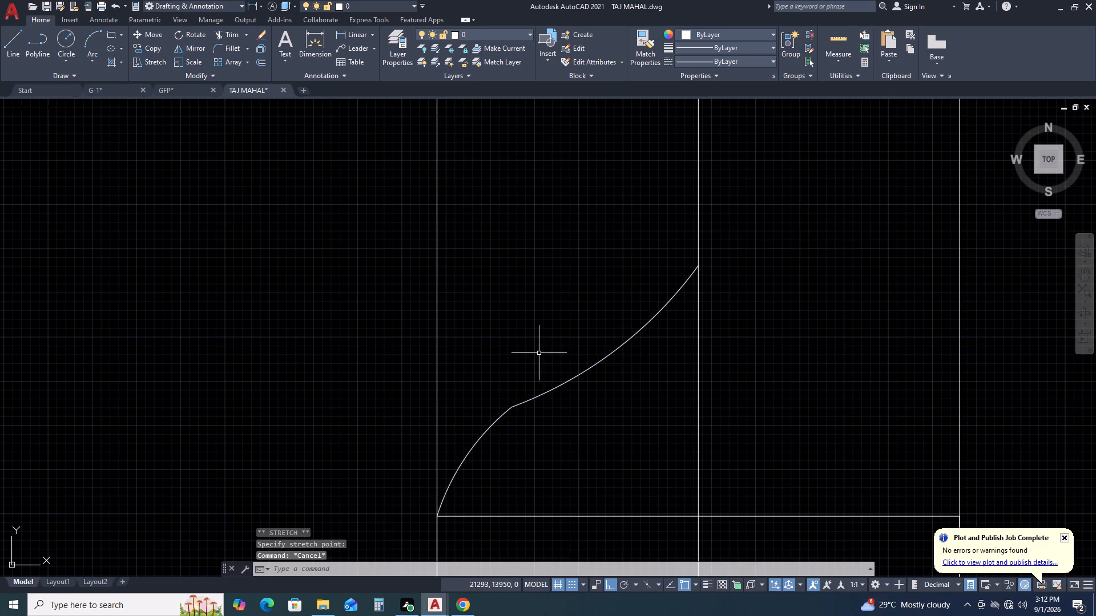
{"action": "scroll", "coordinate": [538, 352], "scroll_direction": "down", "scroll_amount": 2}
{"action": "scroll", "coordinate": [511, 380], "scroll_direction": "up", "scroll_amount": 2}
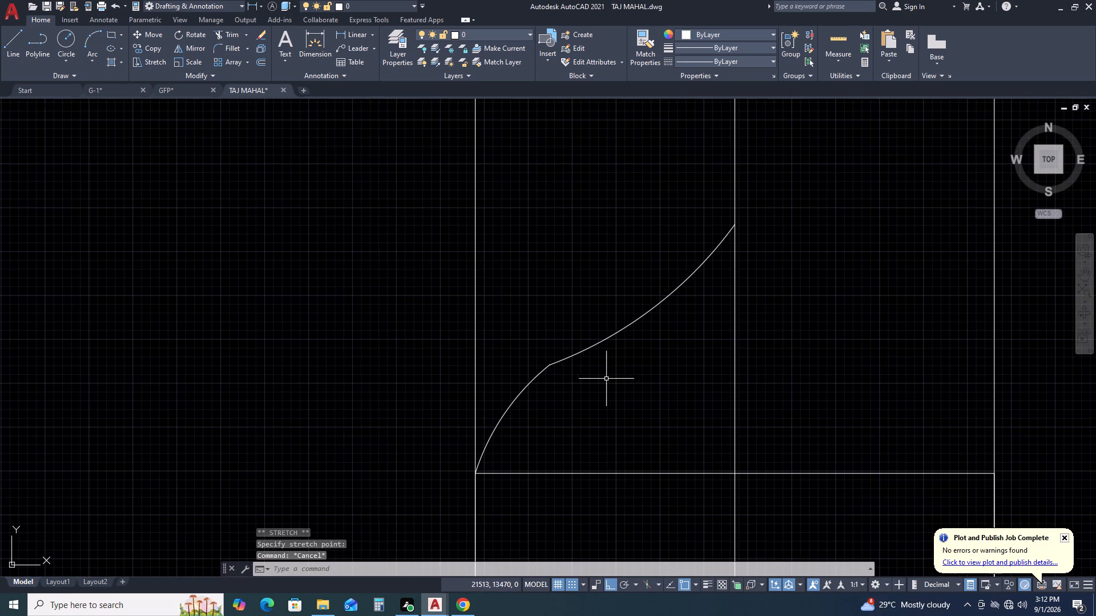
Stretch the dome polyline's middle vertex about 430 mm toward the centre line and about 50 mm up.
{"action": "left_click", "coordinate": [584, 388]}
{"action": "left_click", "coordinate": [531, 339]}
{"action": "middle_click_drag", "start_coordinate": [559, 384], "coordinate": [510, 431]}
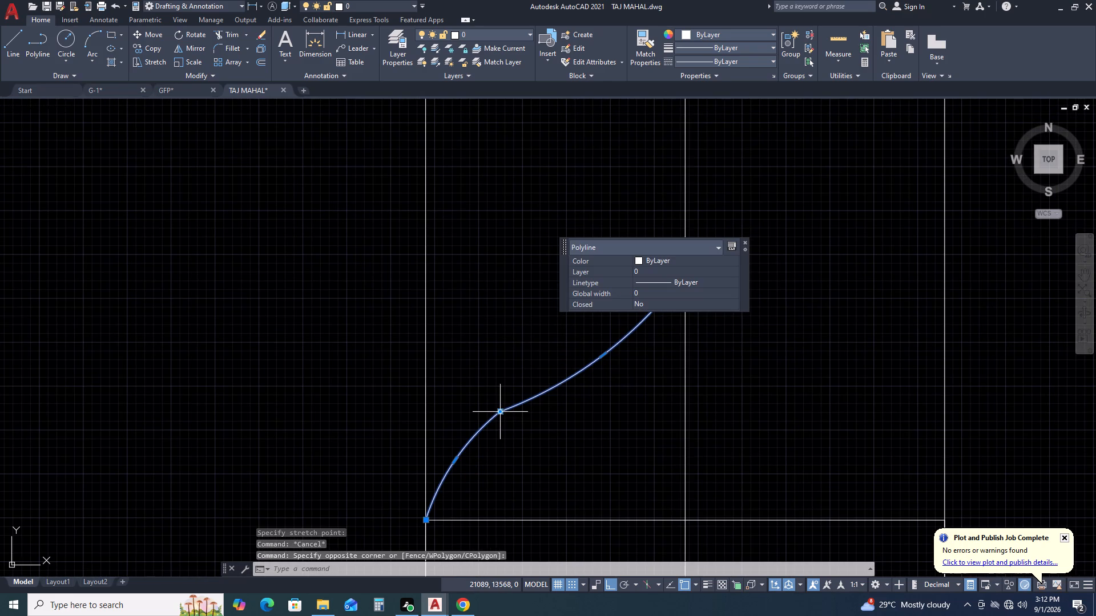
{"action": "left_click", "coordinate": [497, 410]}
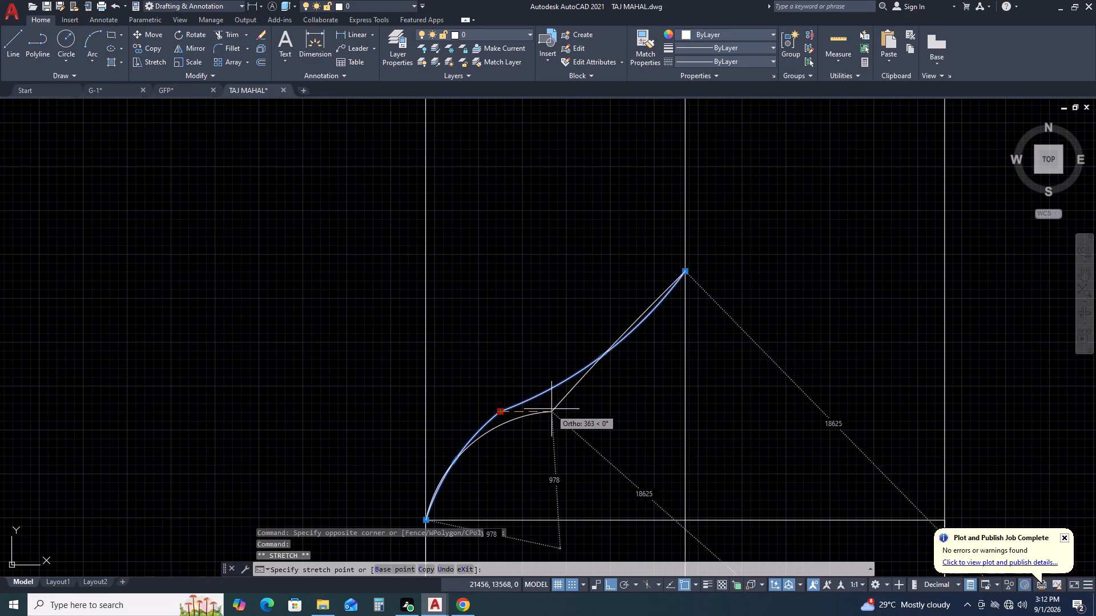
{"action": "left_click", "coordinate": [554, 405]}
{"action": "left_click", "coordinate": [554, 415]}
{"action": "key", "text": "Escape"}
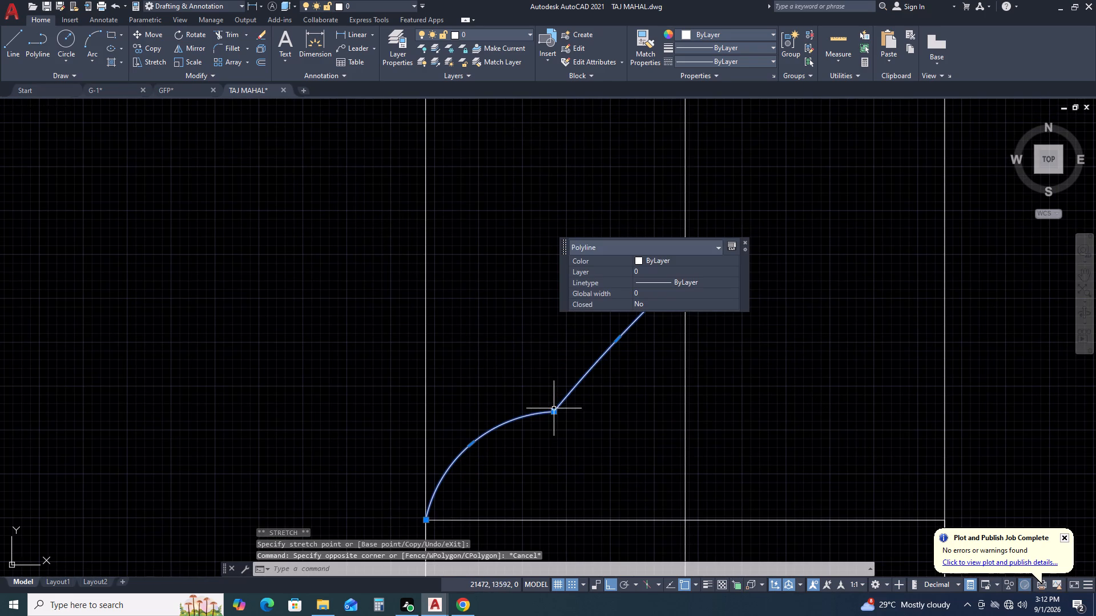
{"action": "left_click", "coordinate": [554, 412]}
{"action": "left_click", "coordinate": [554, 399]}
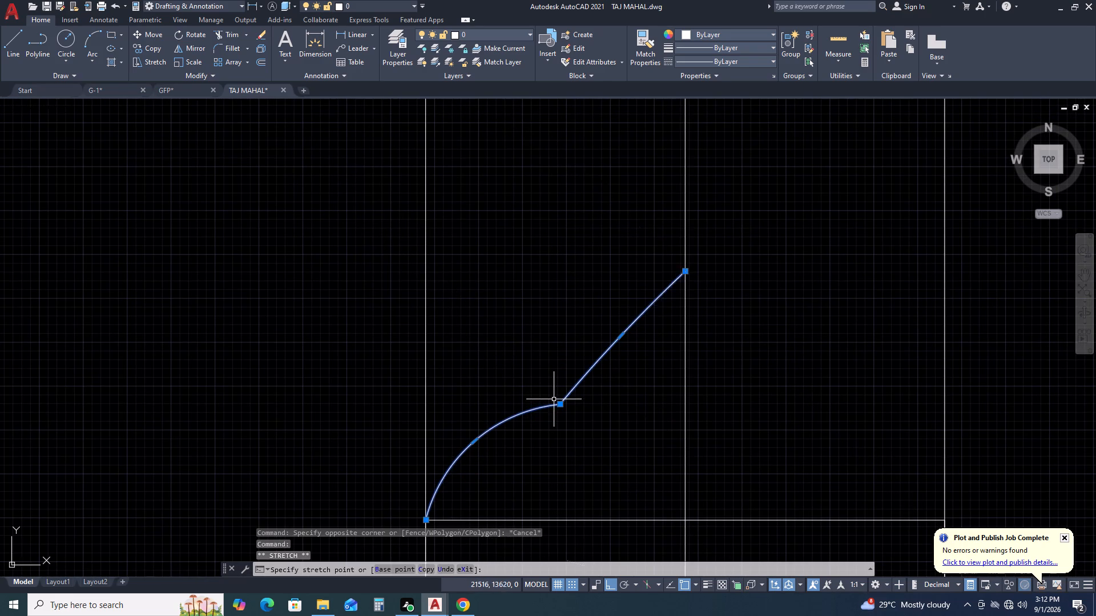
{"action": "middle_click_drag", "start_coordinate": [602, 401], "coordinate": [457, 410]}
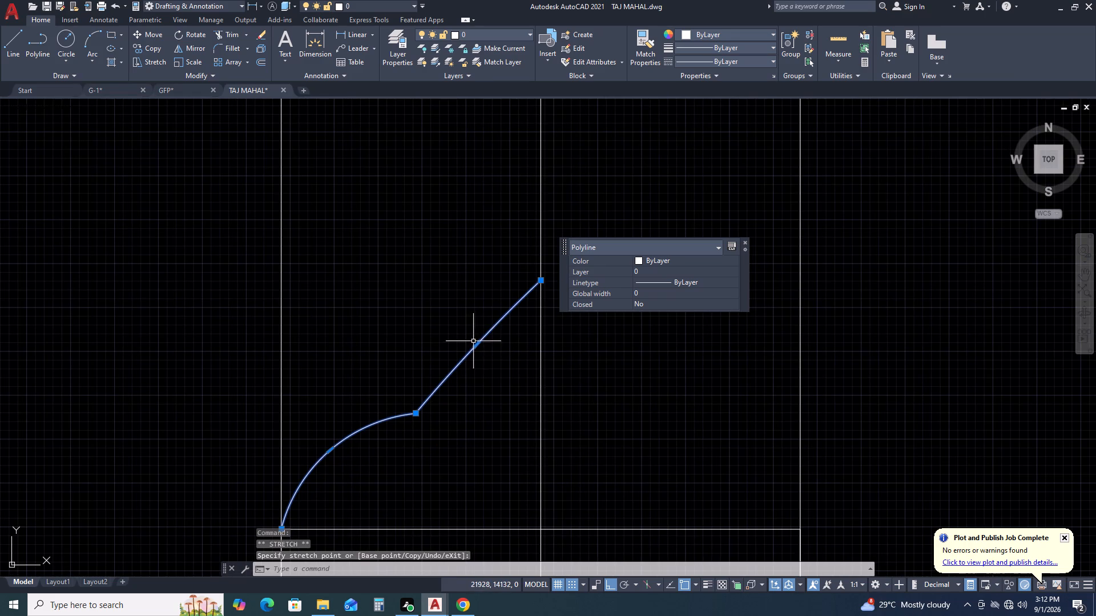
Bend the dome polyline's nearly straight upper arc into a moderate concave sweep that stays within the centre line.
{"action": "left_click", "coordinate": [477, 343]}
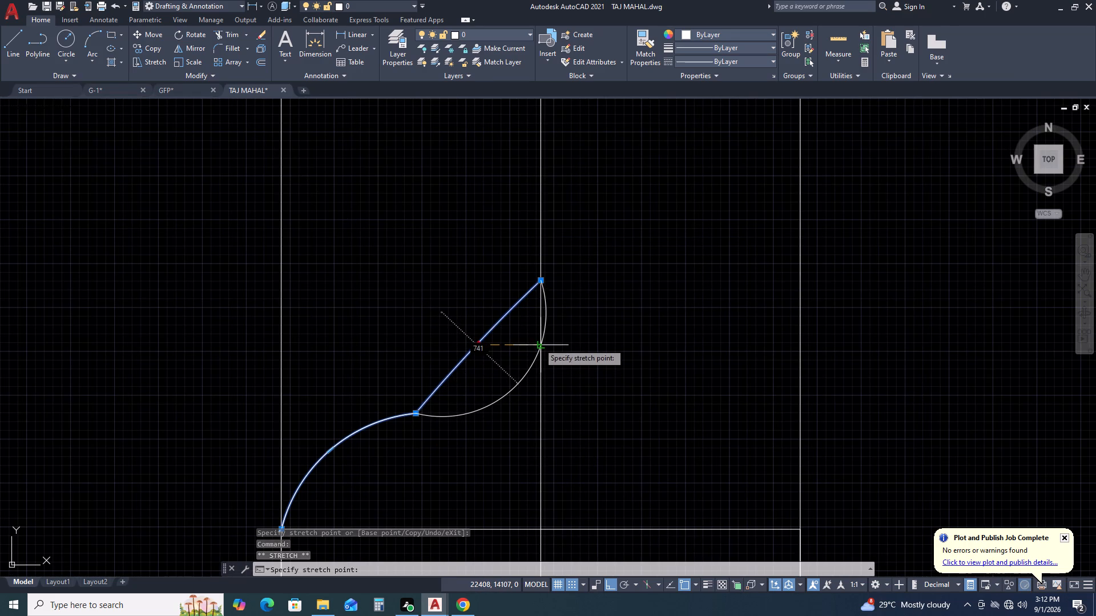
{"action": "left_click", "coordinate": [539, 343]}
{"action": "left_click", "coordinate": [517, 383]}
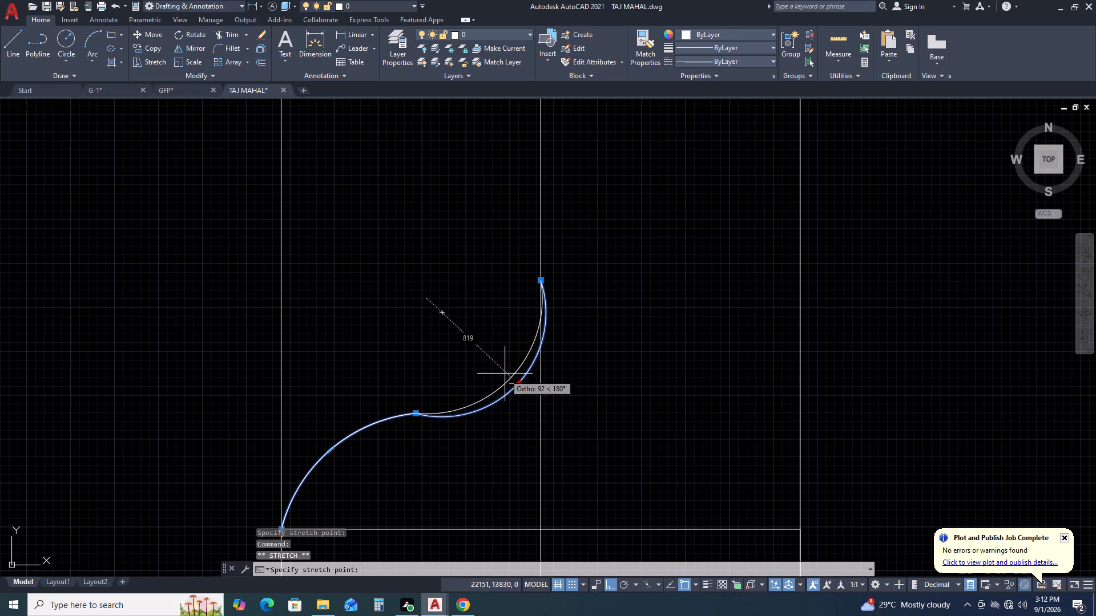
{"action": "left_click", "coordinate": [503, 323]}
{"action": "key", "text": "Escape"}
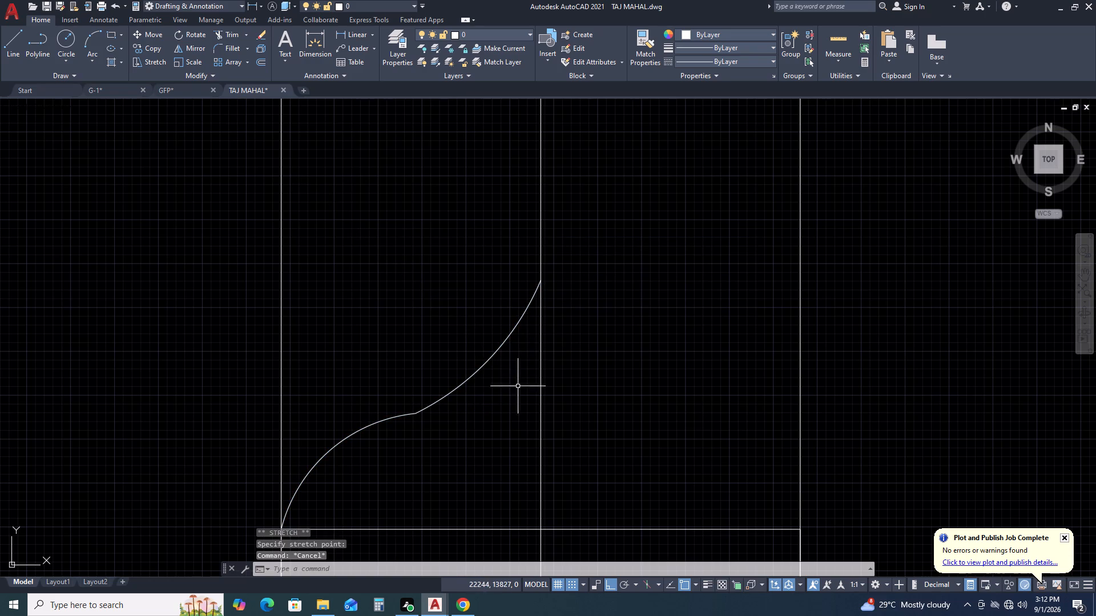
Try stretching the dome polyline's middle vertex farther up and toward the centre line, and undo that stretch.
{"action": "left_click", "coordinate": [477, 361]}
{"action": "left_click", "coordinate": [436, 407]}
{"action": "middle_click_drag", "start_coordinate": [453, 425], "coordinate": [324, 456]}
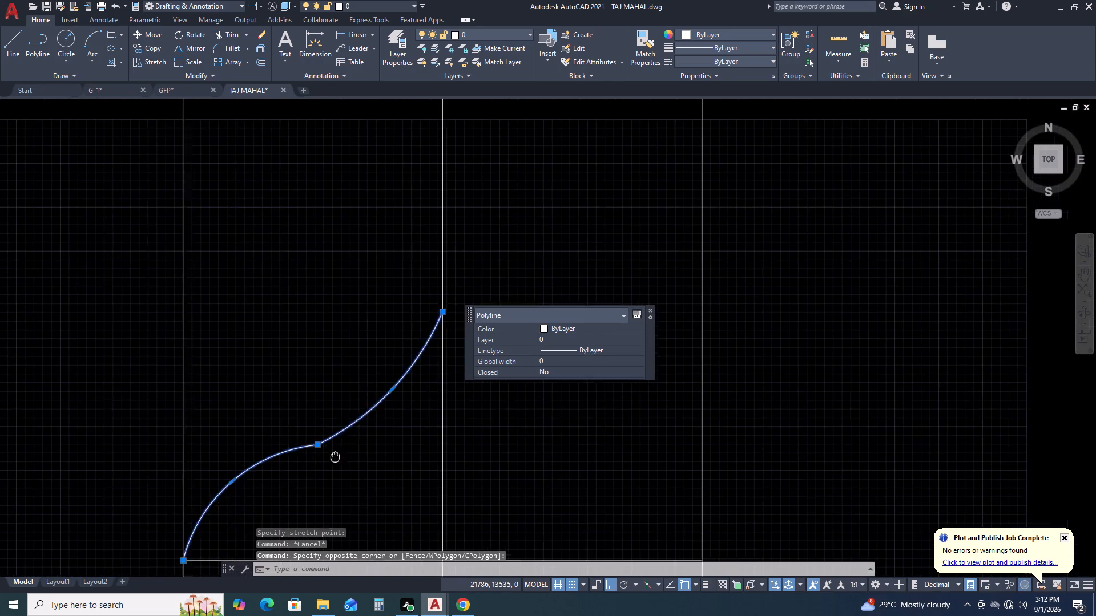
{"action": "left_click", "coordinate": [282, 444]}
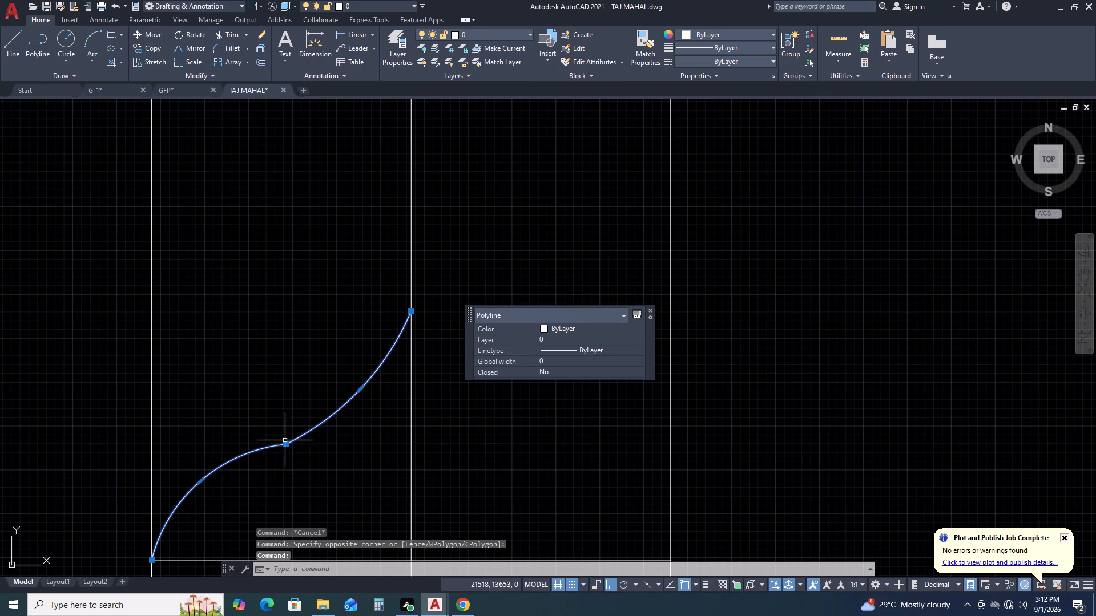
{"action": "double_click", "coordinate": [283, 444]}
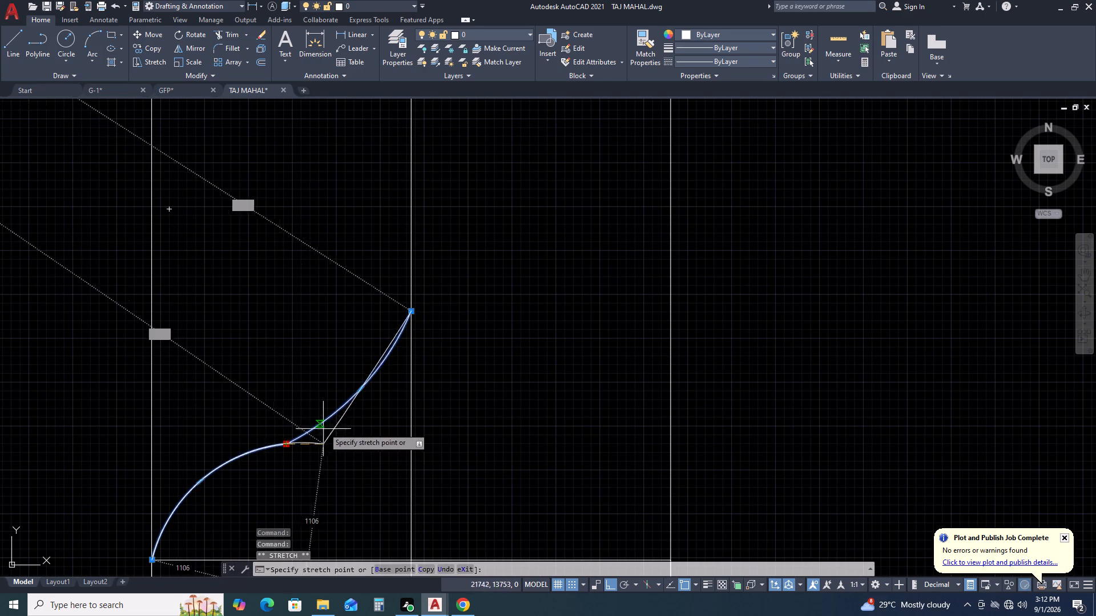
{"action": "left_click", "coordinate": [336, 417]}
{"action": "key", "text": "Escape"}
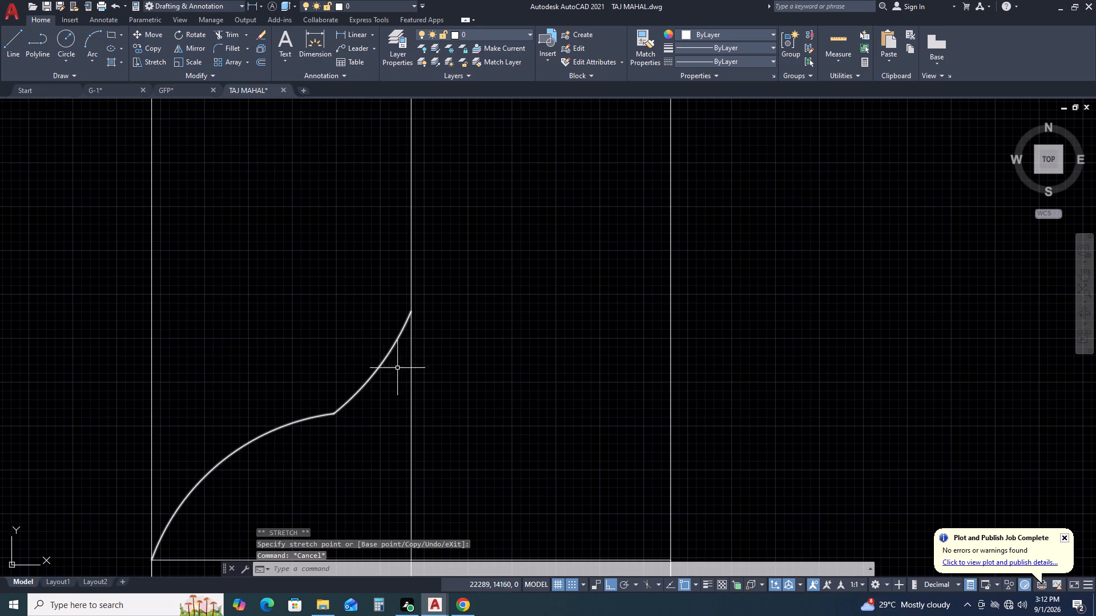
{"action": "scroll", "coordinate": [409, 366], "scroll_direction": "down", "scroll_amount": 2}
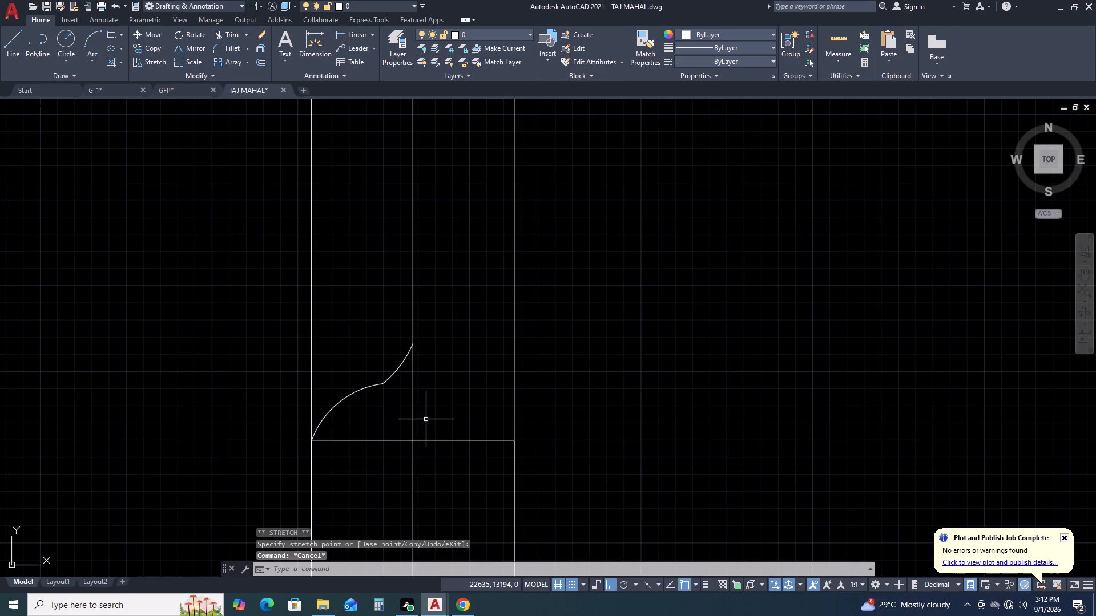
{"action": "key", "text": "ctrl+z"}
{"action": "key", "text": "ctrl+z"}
Bend the dome polyline's upper arc deeper below its chord, to a radius of about 1110 mm, for a smooth S-shaped flow.
{"action": "scroll", "coordinate": [331, 410], "scroll_direction": "down", "scroll_amount": 2}
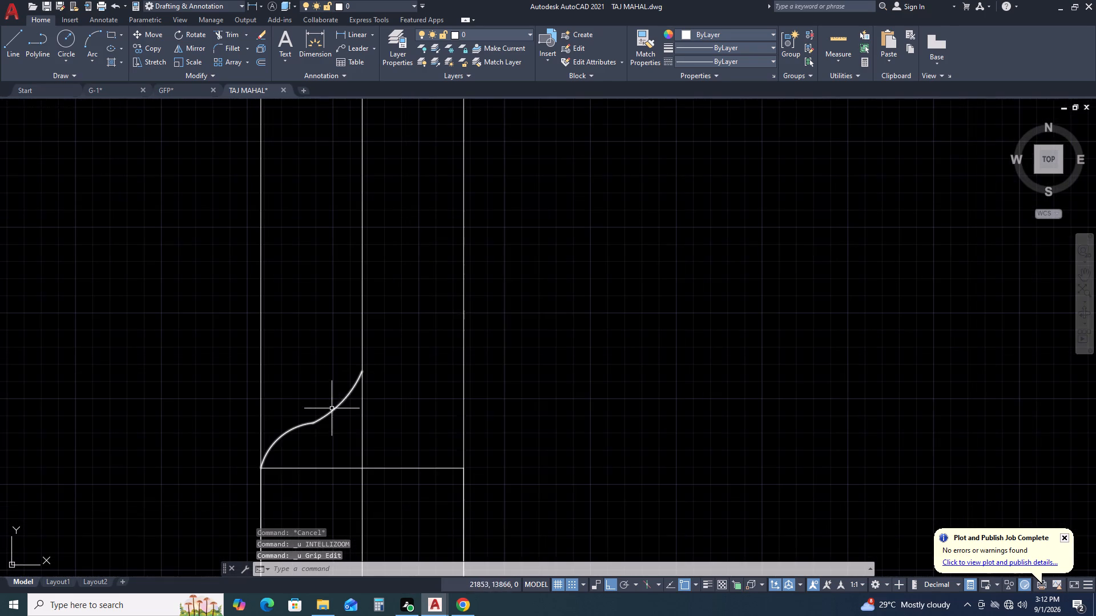
{"action": "left_click", "coordinate": [341, 400]}
{"action": "left_click", "coordinate": [330, 417]}
{"action": "scroll", "coordinate": [330, 417], "scroll_direction": "up", "scroll_amount": 3}
{"action": "left_click", "coordinate": [311, 395]}
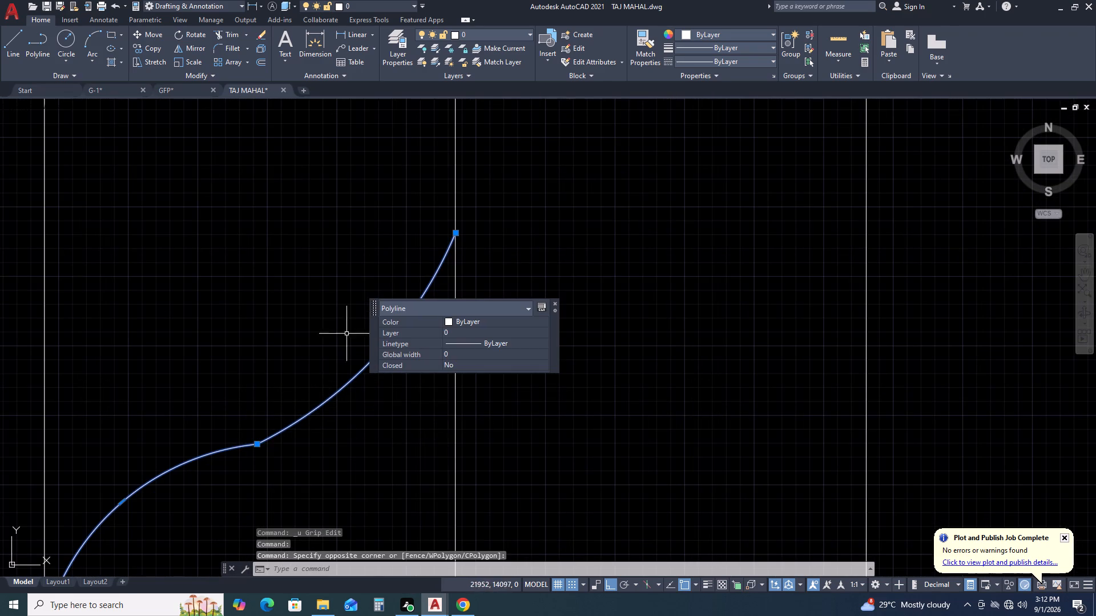
{"action": "middle_click_drag", "start_coordinate": [305, 333], "coordinate": [149, 306]}
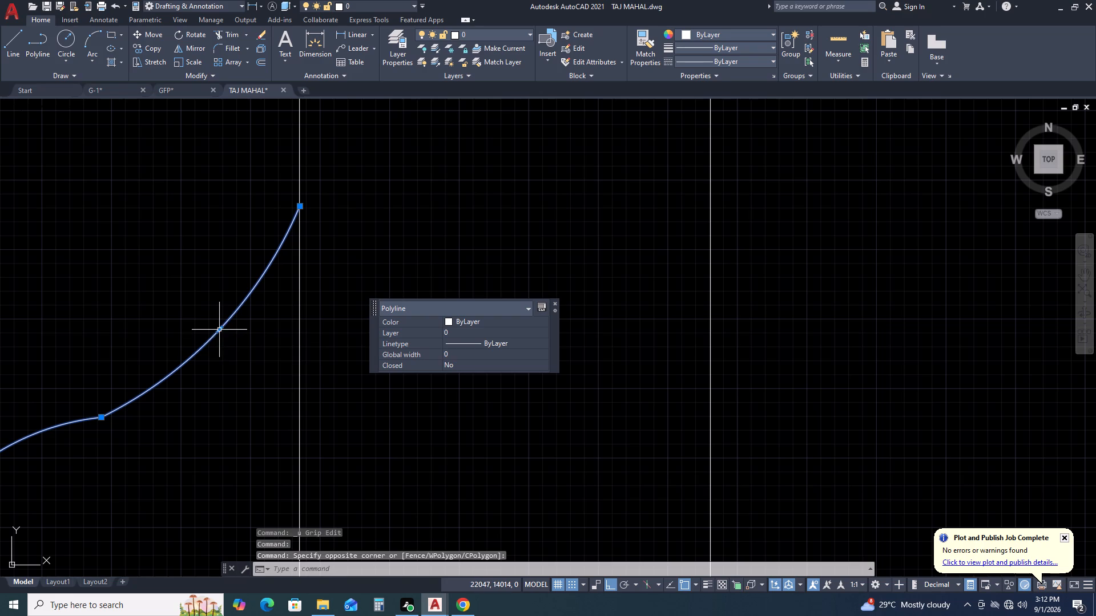
{"action": "left_click", "coordinate": [218, 331]}
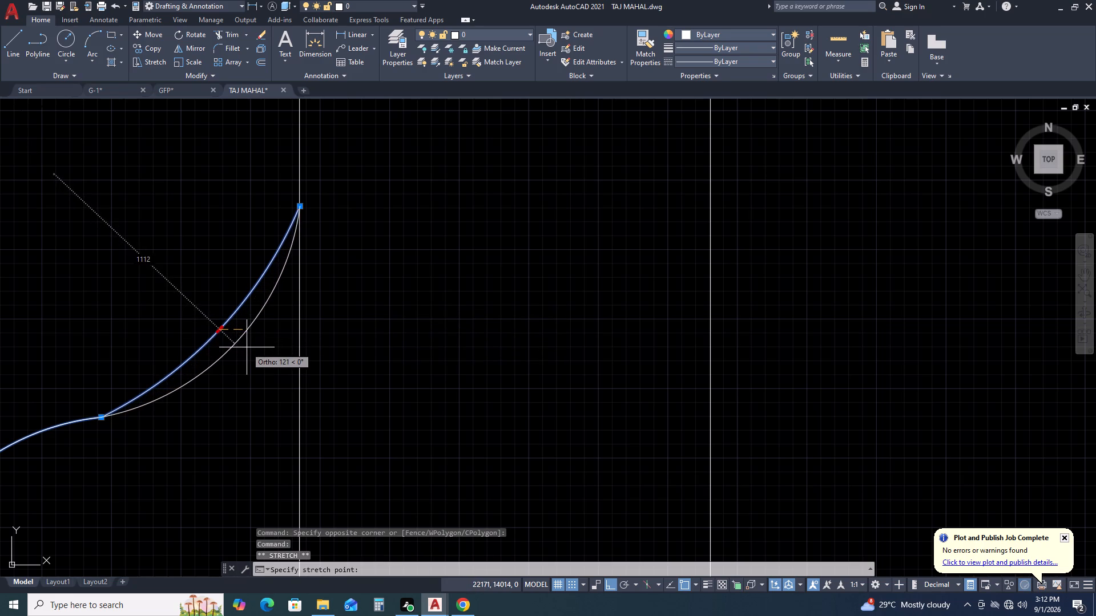
{"action": "left_click", "coordinate": [248, 347]}
{"action": "scroll", "coordinate": [309, 357], "scroll_direction": "down", "scroll_amount": 2}
{"action": "middle_click_drag", "start_coordinate": [225, 390], "coordinate": [388, 358]}
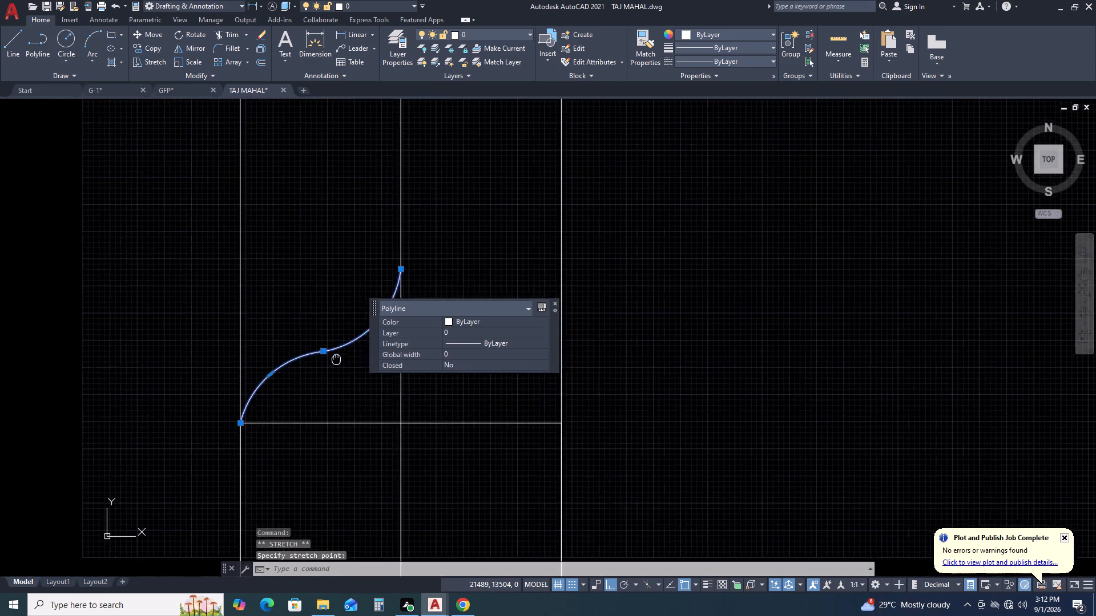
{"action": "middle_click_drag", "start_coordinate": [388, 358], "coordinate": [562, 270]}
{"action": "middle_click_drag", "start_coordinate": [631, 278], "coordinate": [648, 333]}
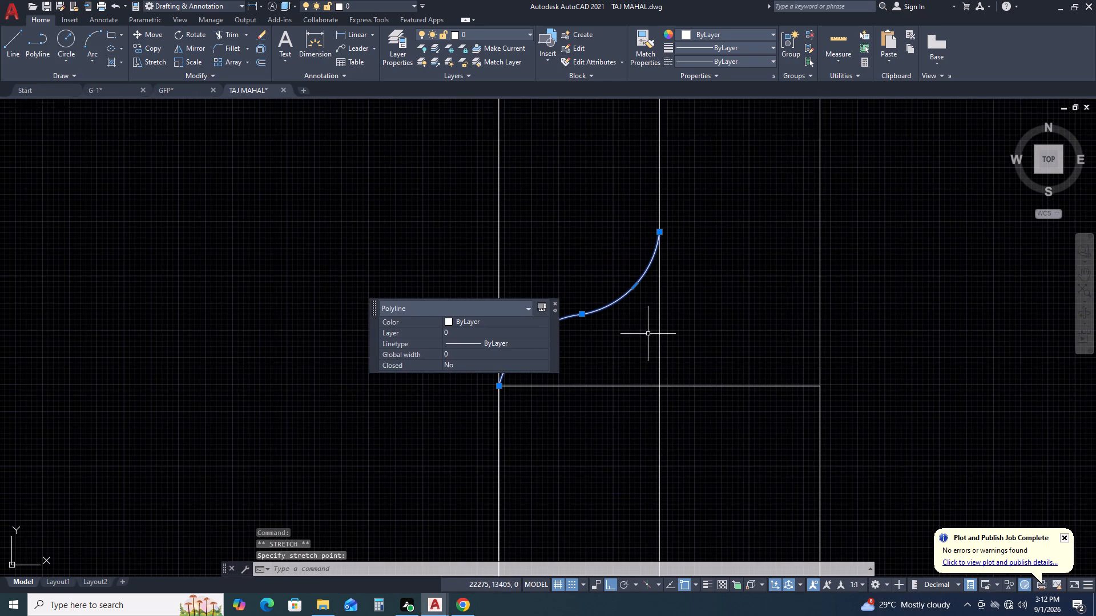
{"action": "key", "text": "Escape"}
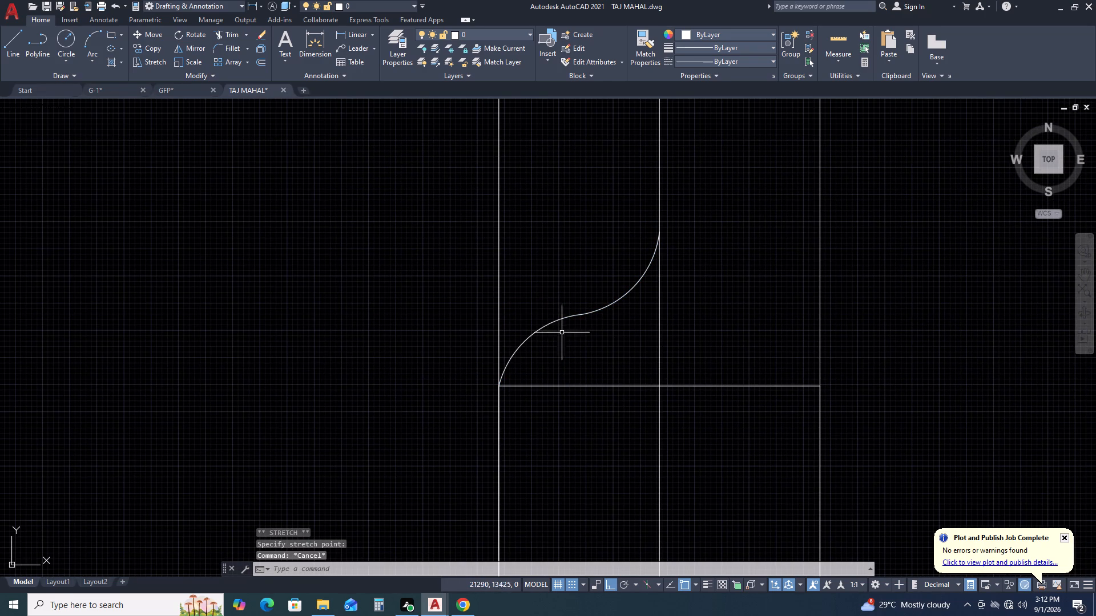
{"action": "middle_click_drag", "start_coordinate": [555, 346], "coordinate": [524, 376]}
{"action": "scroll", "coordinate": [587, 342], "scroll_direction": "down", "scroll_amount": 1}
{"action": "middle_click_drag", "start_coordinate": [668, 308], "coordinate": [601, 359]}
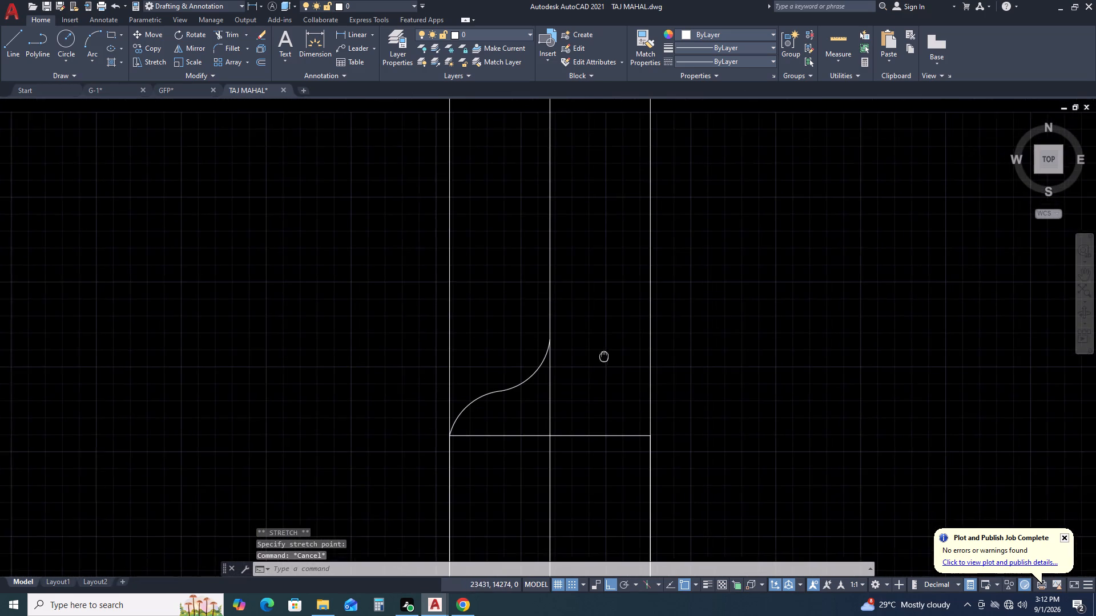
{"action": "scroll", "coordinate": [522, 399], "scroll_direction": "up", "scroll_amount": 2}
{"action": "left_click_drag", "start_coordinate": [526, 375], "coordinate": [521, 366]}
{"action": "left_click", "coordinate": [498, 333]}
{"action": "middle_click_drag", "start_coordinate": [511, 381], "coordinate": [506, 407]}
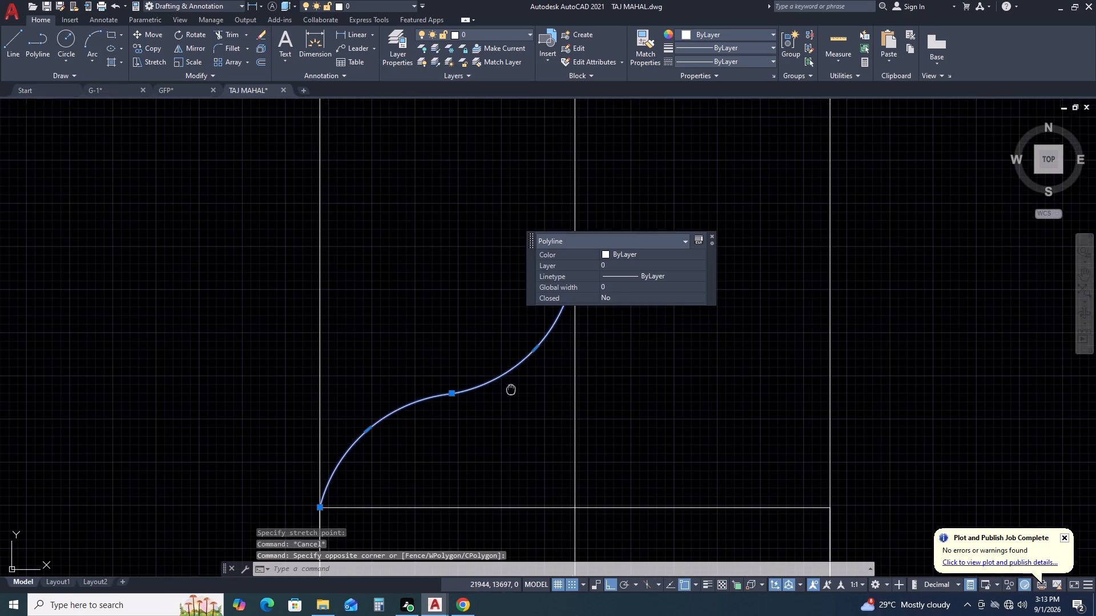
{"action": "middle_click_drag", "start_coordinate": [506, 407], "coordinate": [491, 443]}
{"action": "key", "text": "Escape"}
Stretch the dome polyline's top endpoint about 340 mm straight down along the centre line.
{"action": "left_click", "coordinate": [547, 356]}
{"action": "middle_click_drag", "start_coordinate": [514, 387], "coordinate": [483, 404]}
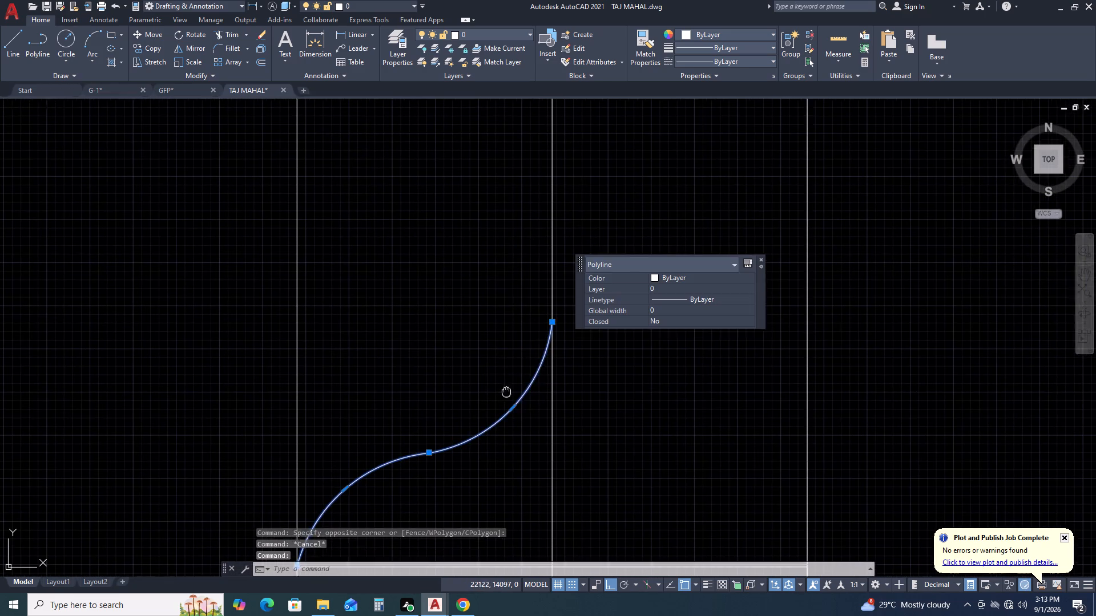
{"action": "middle_click_drag", "start_coordinate": [483, 404], "coordinate": [447, 412]}
{"action": "left_click", "coordinate": [489, 346]}
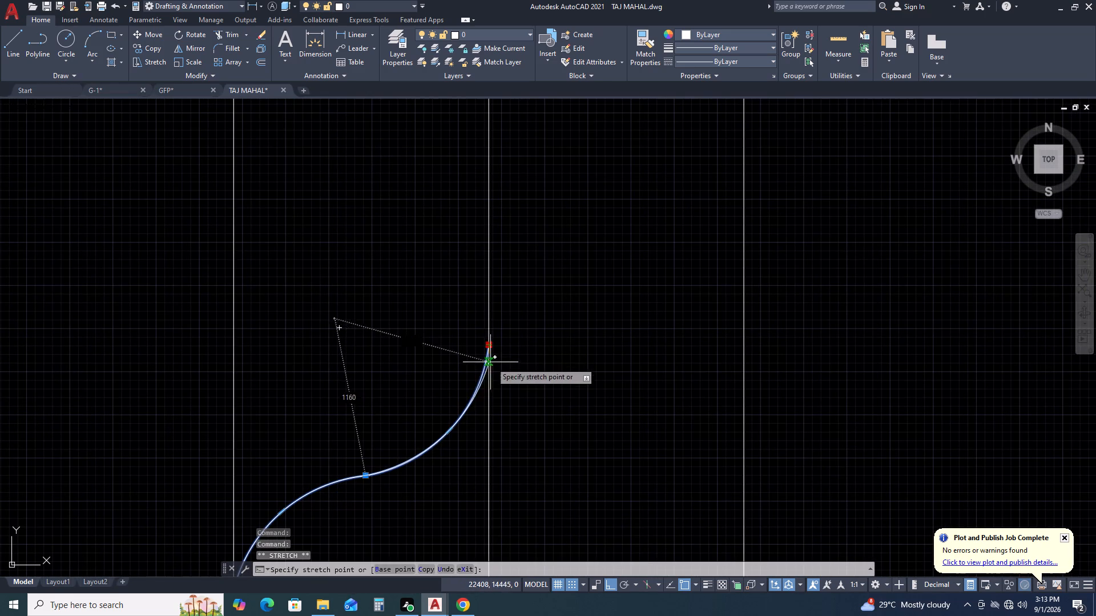
{"action": "left_click", "coordinate": [509, 392]}
{"action": "key", "text": "Escape"}
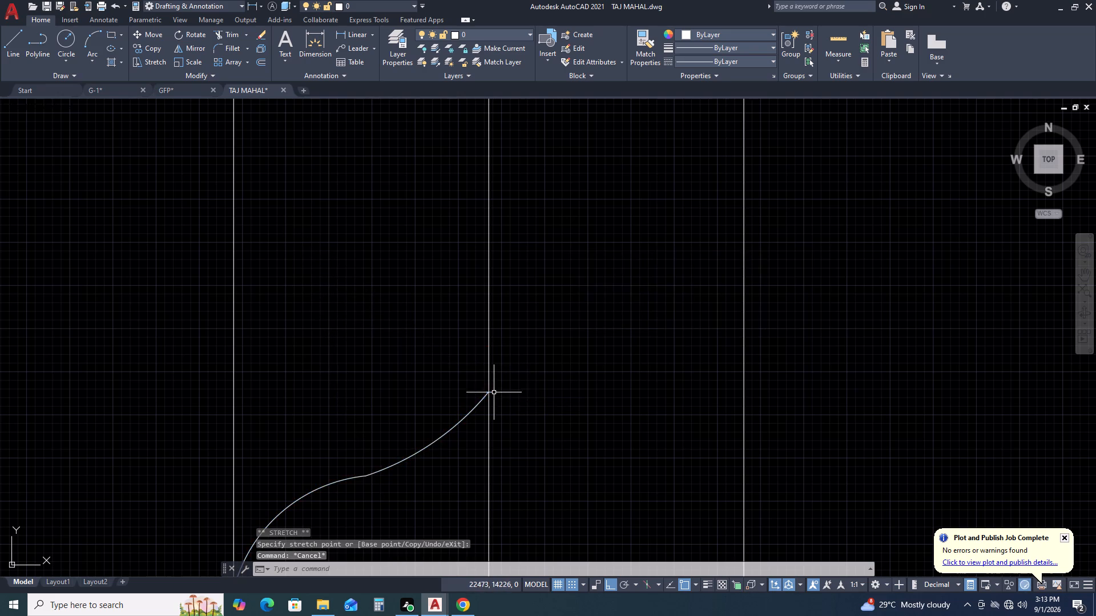
Mirror the left dome half about the vertical centre line, keeping the source polyline.
{"action": "scroll", "coordinate": [485, 357], "scroll_direction": "down", "scroll_amount": 3}
{"action": "middle_click_drag", "start_coordinate": [500, 388], "coordinate": [481, 356]}
{"action": "scroll", "coordinate": [419, 356], "scroll_direction": "up", "scroll_amount": 2}
{"action": "left_click", "coordinate": [458, 362]}
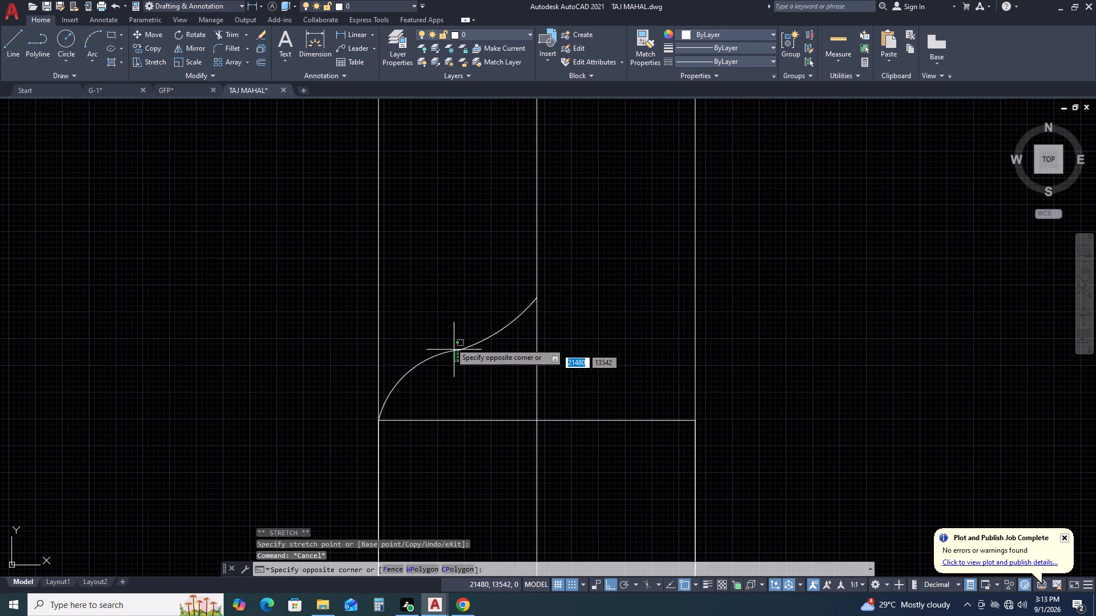
{"action": "left_click", "coordinate": [446, 332]}
{"action": "type", "text": "MI"}
{"action": "key", "text": "space"}
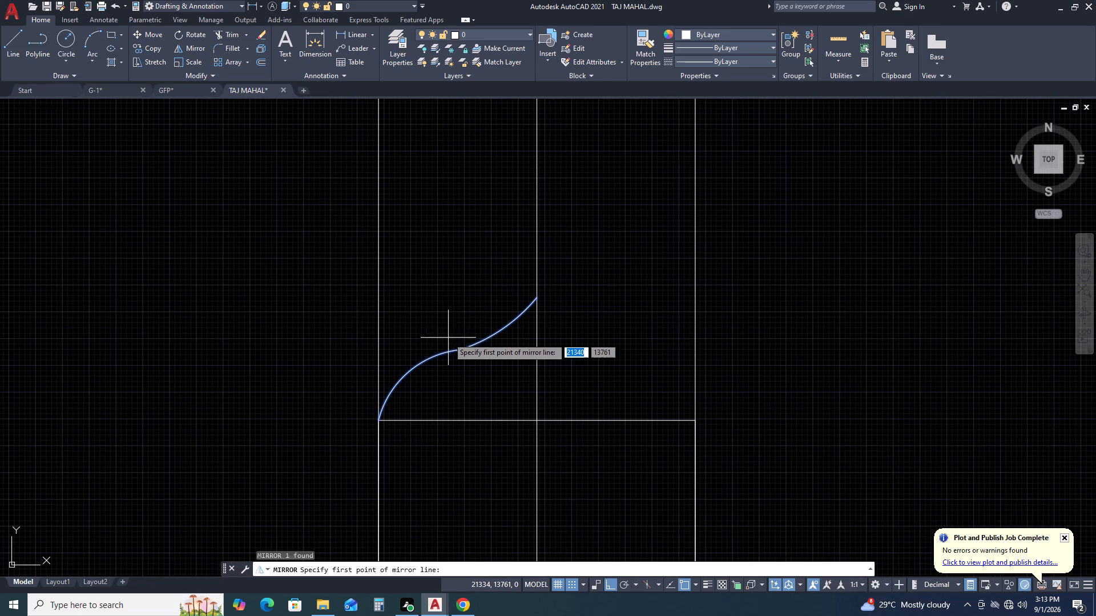
{"action": "left_click", "coordinate": [537, 420]}
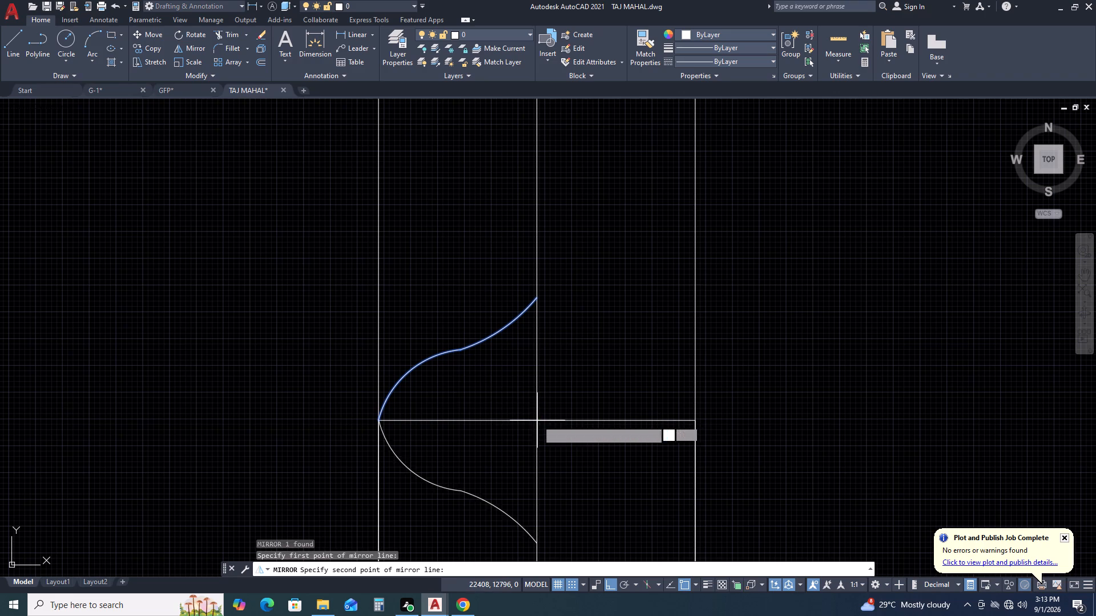
{"action": "left_click", "coordinate": [538, 300]}
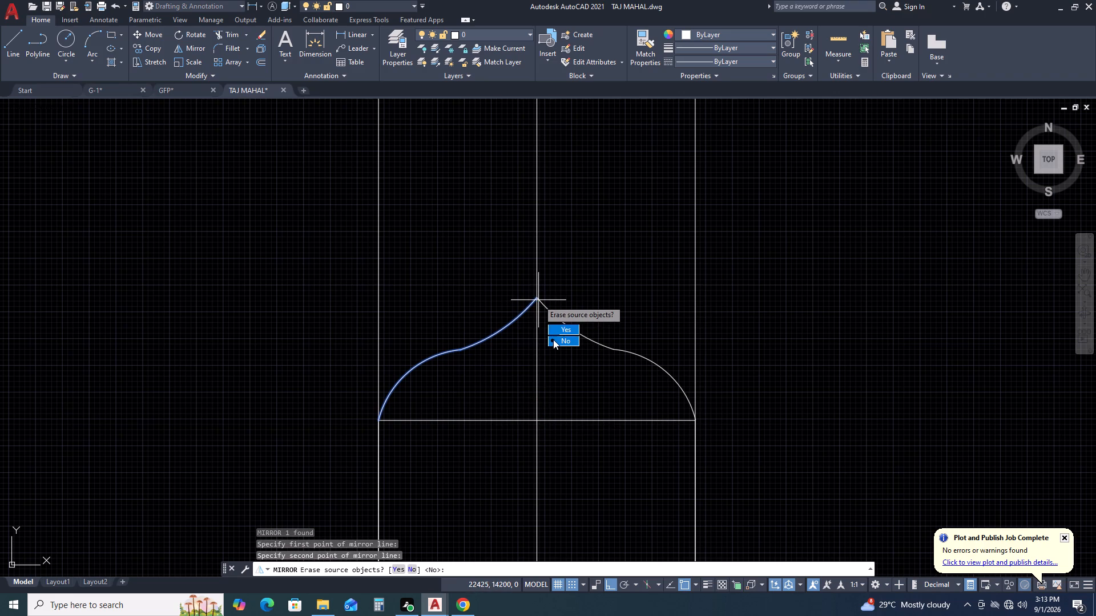
{"action": "left_click_drag", "start_coordinate": [561, 345], "coordinate": [538, 300]}
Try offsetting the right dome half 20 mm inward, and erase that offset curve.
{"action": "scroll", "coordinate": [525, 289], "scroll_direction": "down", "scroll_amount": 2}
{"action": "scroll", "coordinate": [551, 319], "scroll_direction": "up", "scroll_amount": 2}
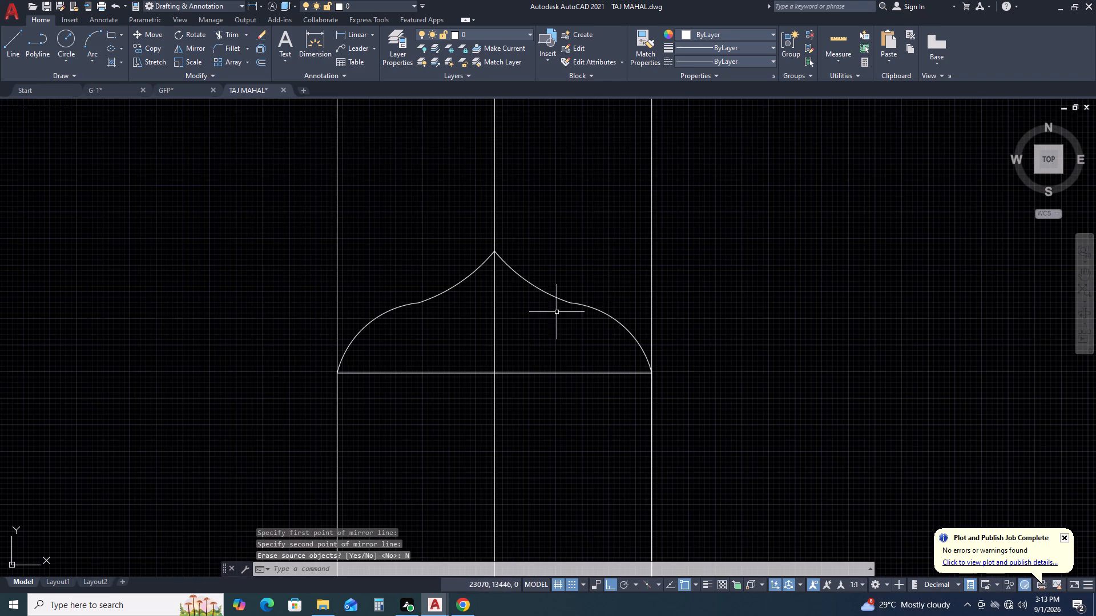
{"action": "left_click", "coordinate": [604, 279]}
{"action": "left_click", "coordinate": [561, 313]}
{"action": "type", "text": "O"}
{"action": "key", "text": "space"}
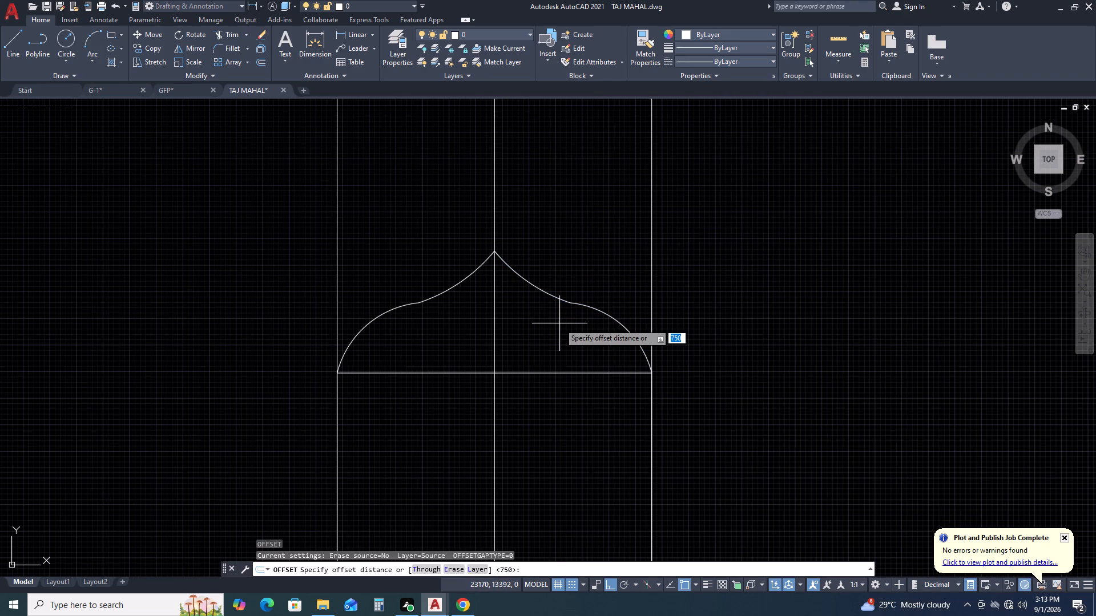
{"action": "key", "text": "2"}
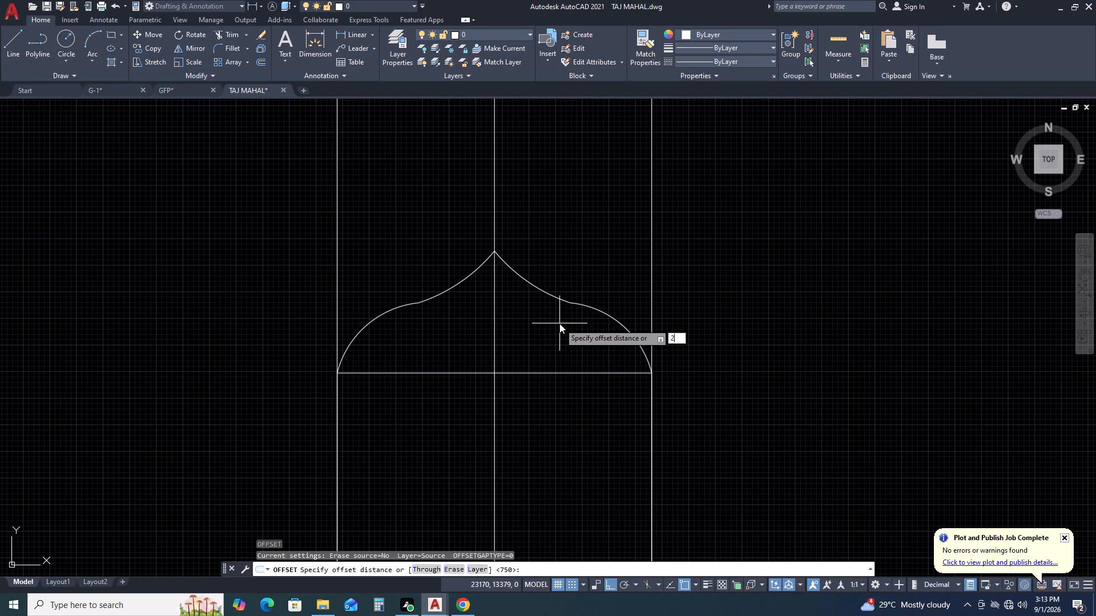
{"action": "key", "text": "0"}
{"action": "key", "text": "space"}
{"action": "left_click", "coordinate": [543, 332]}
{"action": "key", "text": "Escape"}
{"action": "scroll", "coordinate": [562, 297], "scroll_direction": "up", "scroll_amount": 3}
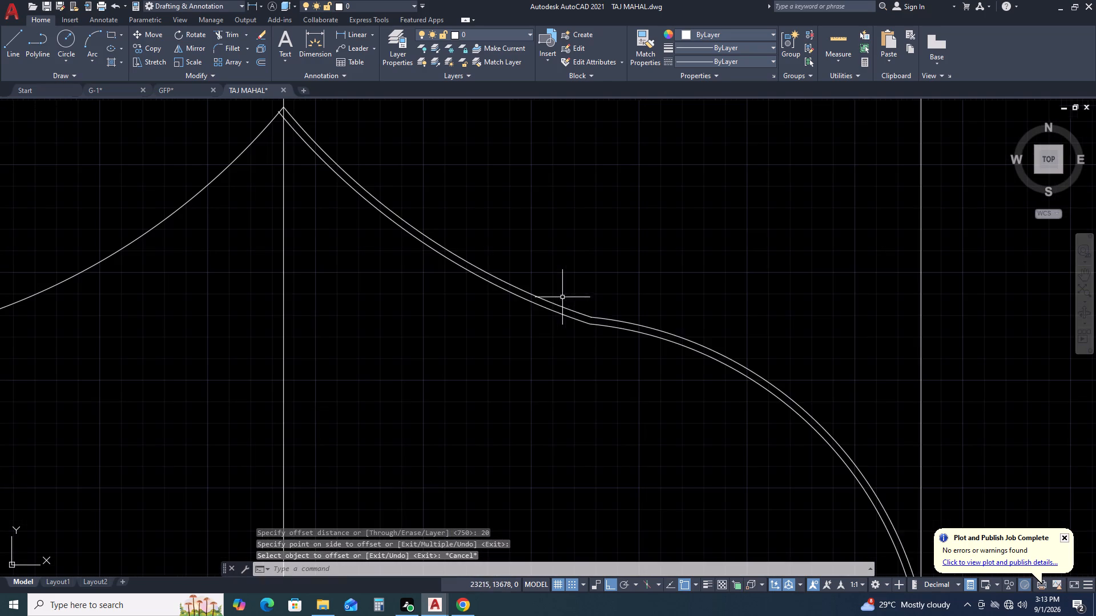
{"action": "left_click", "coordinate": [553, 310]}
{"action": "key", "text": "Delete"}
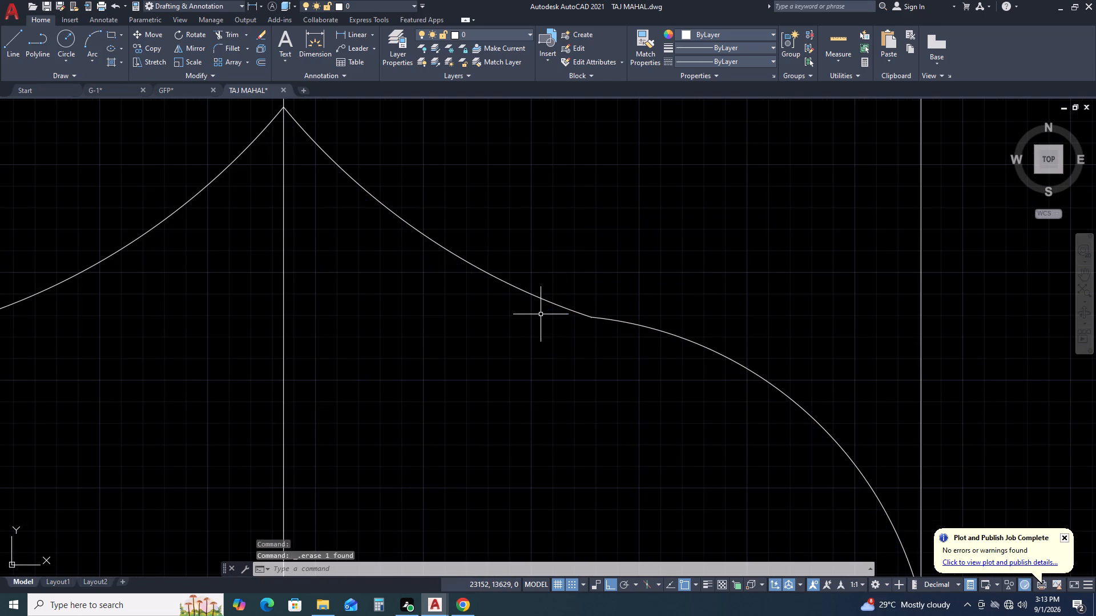
Offset the right and left dome halves 50 mm inward.
{"action": "left_click", "coordinate": [568, 278]}
{"action": "left_click", "coordinate": [503, 300]}
{"action": "key", "text": "o"}
{"action": "key", "text": "space"}
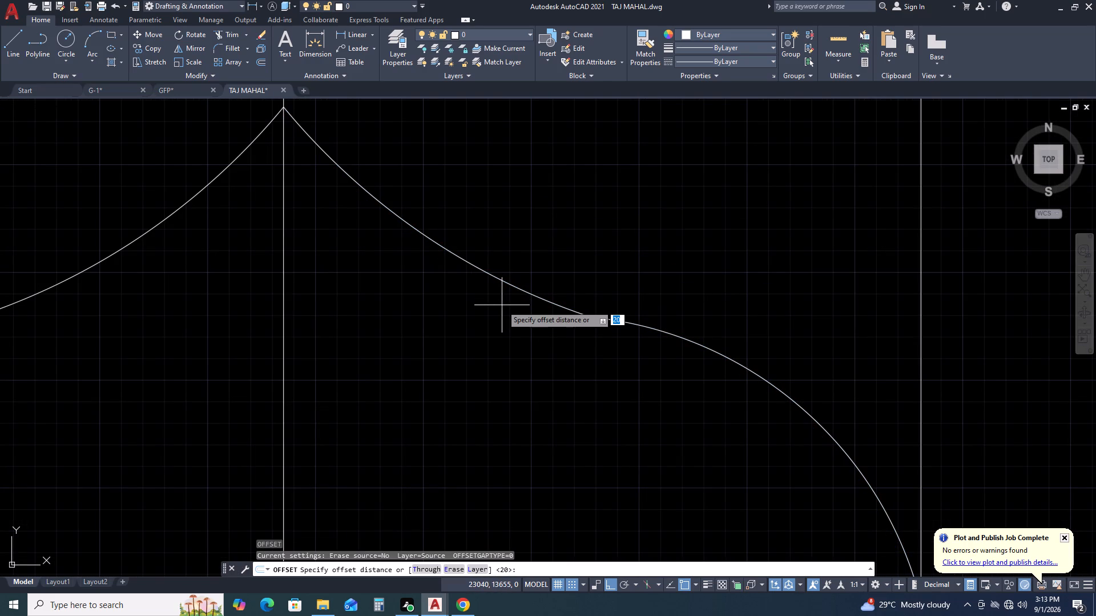
{"action": "type", "text": "5"}
{"action": "key", "text": "0"}
{"action": "key", "text": "space"}
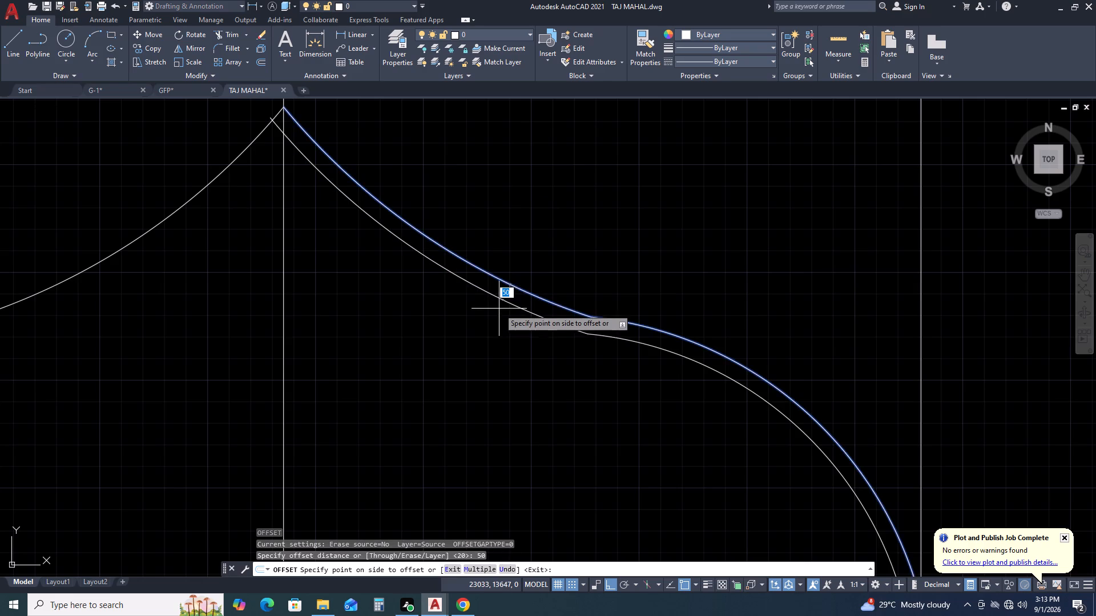
{"action": "scroll", "coordinate": [499, 309], "scroll_direction": "up", "scroll_amount": 1}
{"action": "scroll", "coordinate": [499, 309], "scroll_direction": "down", "scroll_amount": 3}
{"action": "left_click", "coordinate": [494, 328]}
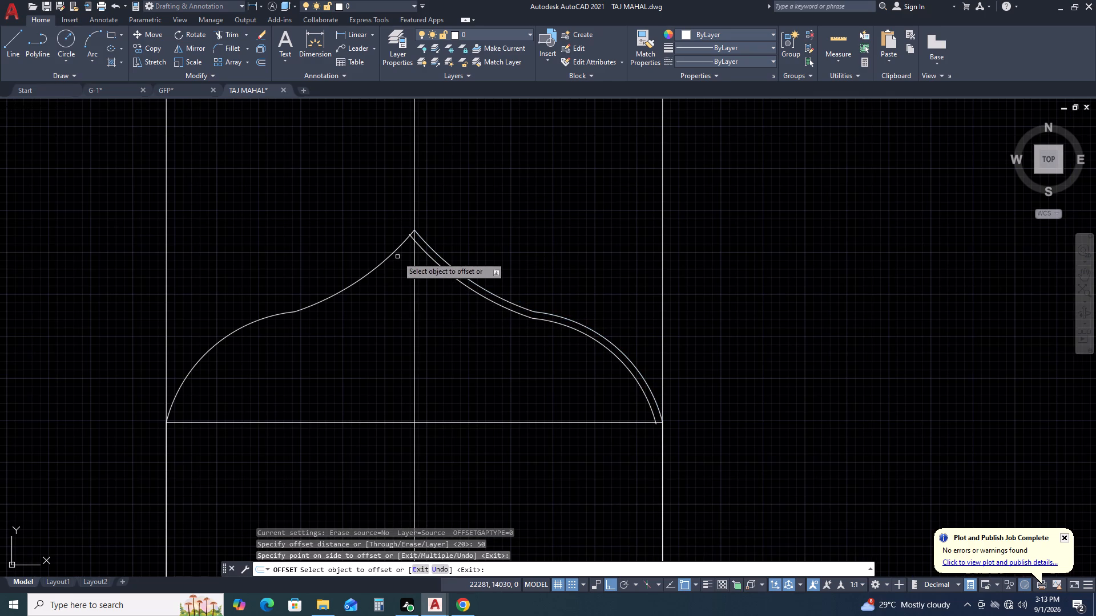
{"action": "left_click", "coordinate": [386, 257]}
{"action": "left_click_drag", "start_coordinate": [410, 287], "coordinate": [416, 289]}
Offset the tall frame's top and right outline and its left side line 50 mm inward.
{"action": "scroll", "coordinate": [433, 261], "scroll_direction": "down", "scroll_amount": 2}
{"action": "middle_click_drag", "start_coordinate": [525, 315], "coordinate": [557, 194]}
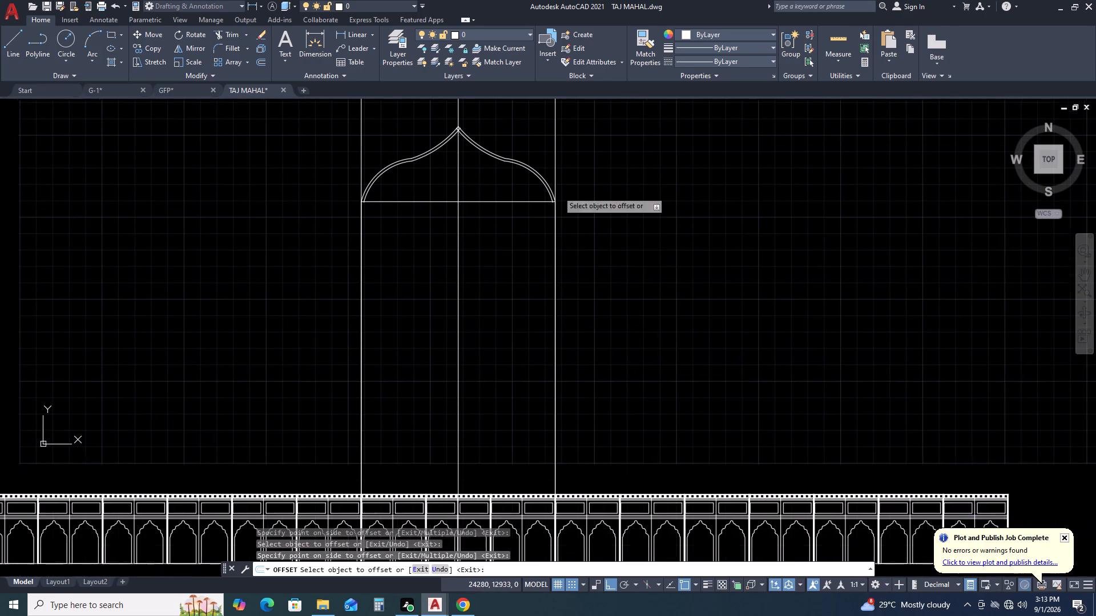
{"action": "left_click", "coordinate": [554, 264]}
{"action": "left_click", "coordinate": [529, 264]}
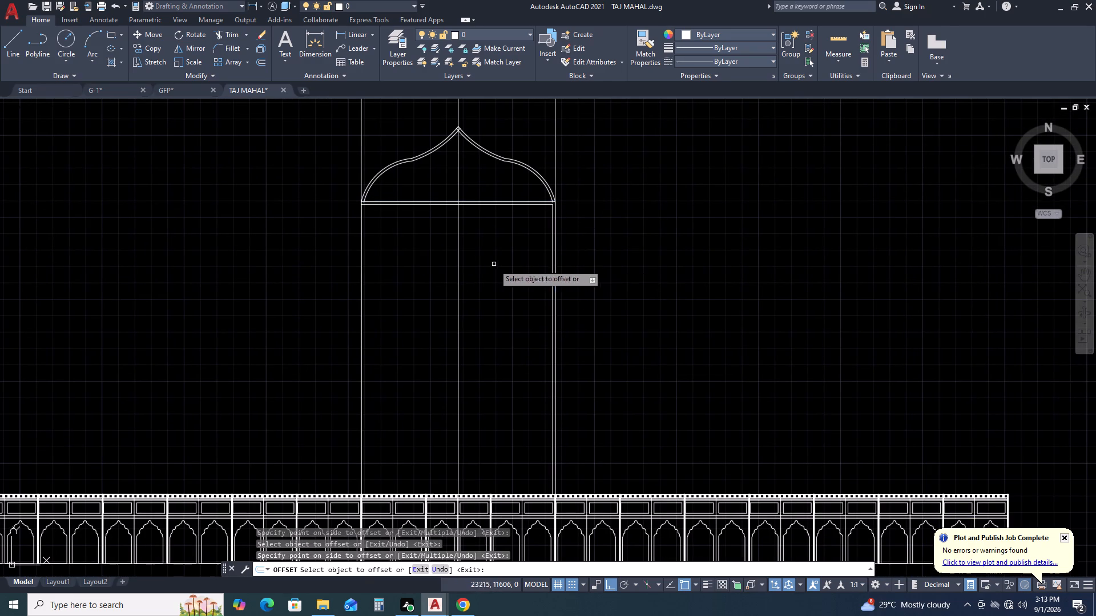
{"action": "left_click", "coordinate": [360, 257]}
{"action": "left_click_drag", "start_coordinate": [416, 262], "coordinate": [422, 262]}
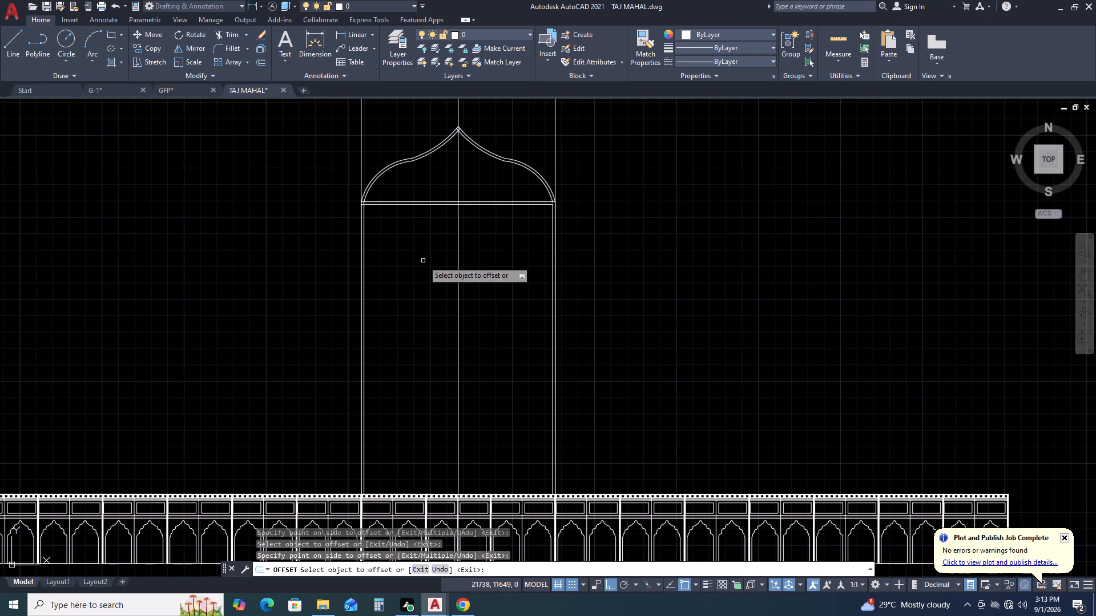
{"action": "key", "text": "Escape"}
Trim the horizontal line ends between the frame's two left side lines, plus the inner dome arc's overrun at that corner.
{"action": "middle_click_drag", "start_coordinate": [384, 217], "coordinate": [469, 258]}
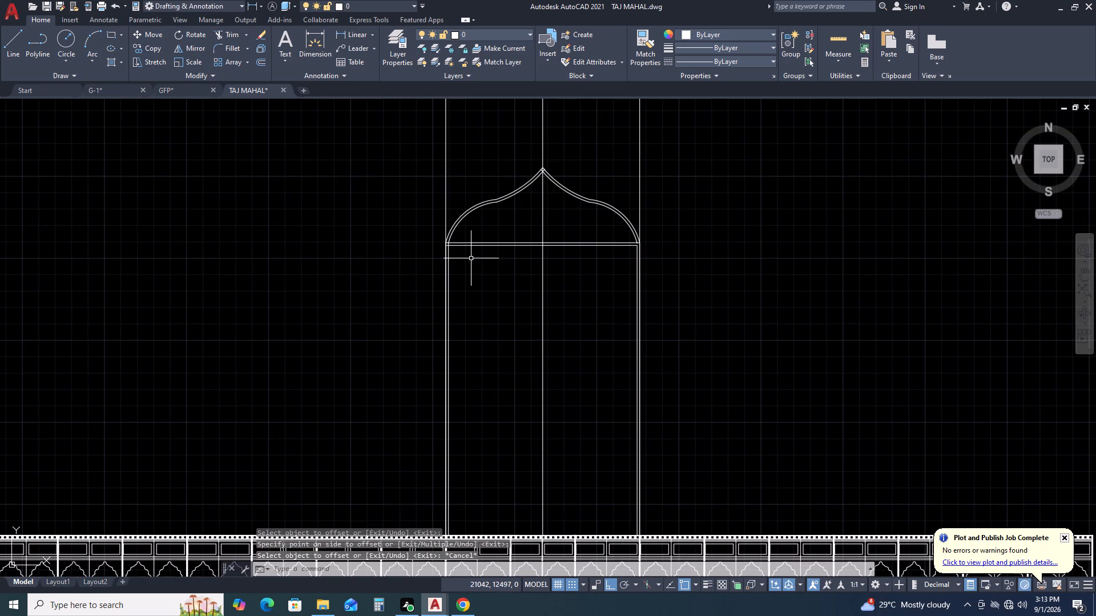
{"action": "key", "text": "t"}
{"action": "key", "text": "r"}
{"action": "scroll", "coordinate": [450, 256], "scroll_direction": "up", "scroll_amount": 3}
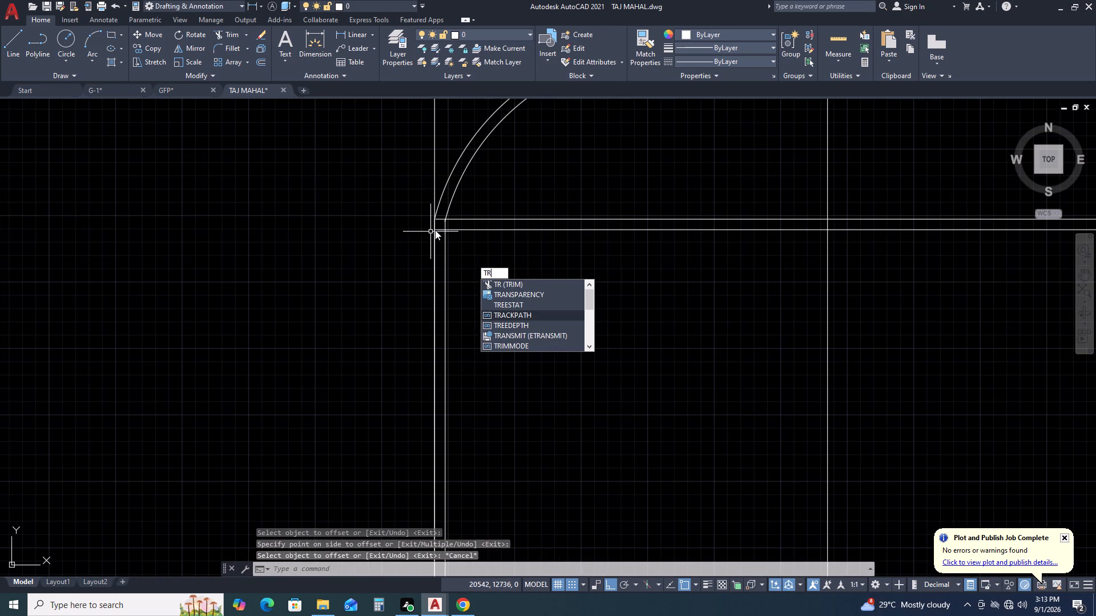
{"action": "key", "text": "space"}
{"action": "scroll", "coordinate": [436, 229], "scroll_direction": "up", "scroll_amount": 3}
{"action": "middle_click_drag", "start_coordinate": [444, 253], "coordinate": [372, 185]}
{"action": "middle_click", "coordinate": [372, 185]}
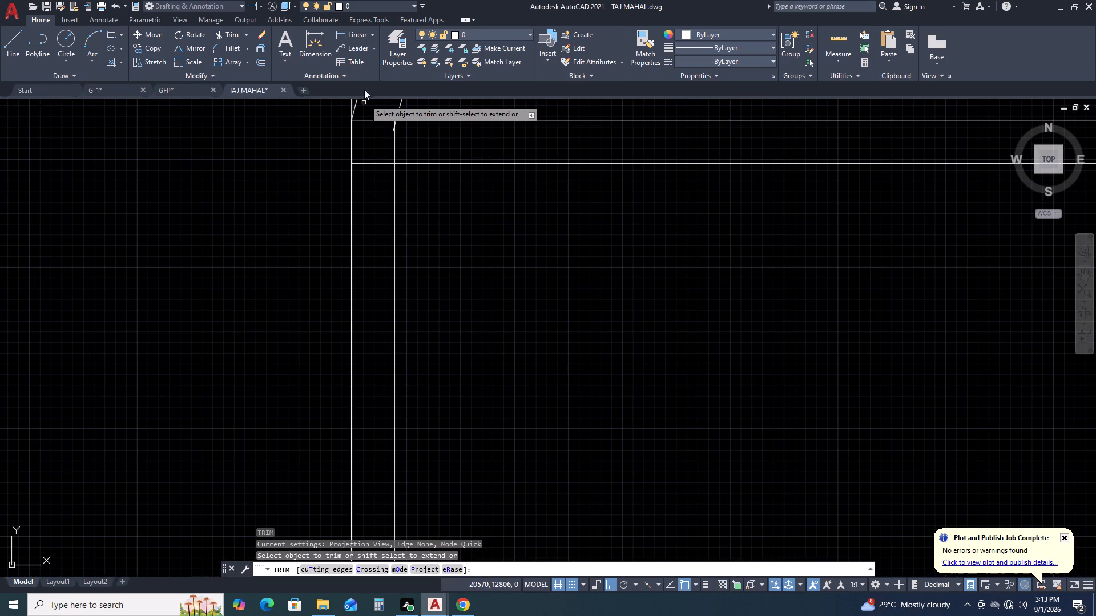
{"action": "middle_click_drag", "start_coordinate": [414, 296], "coordinate": [389, 323]}
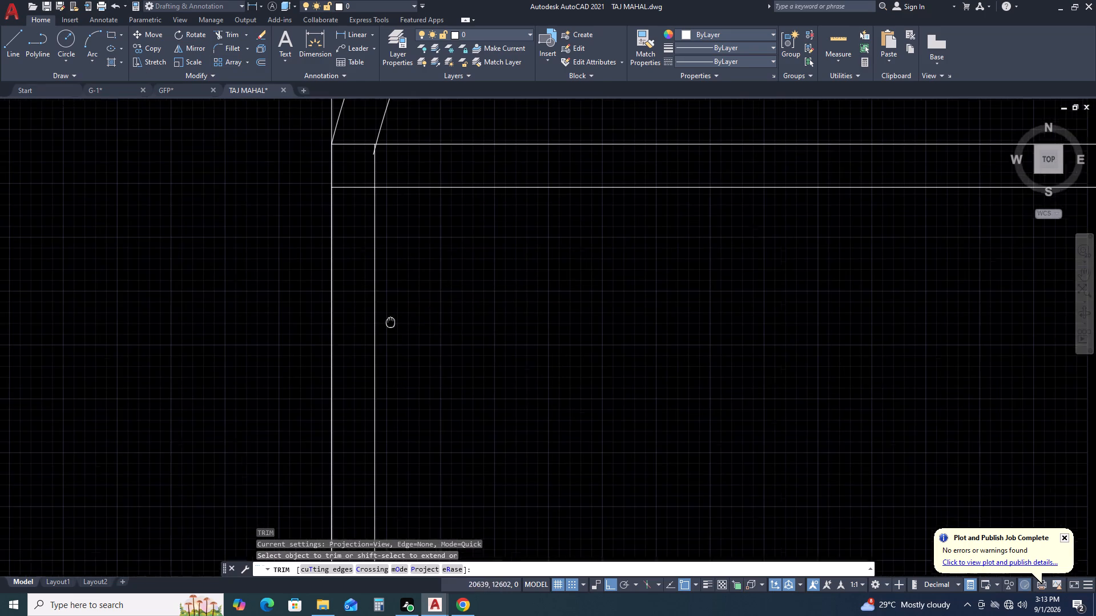
{"action": "middle_click_drag", "start_coordinate": [268, 220], "coordinate": [265, 317]}
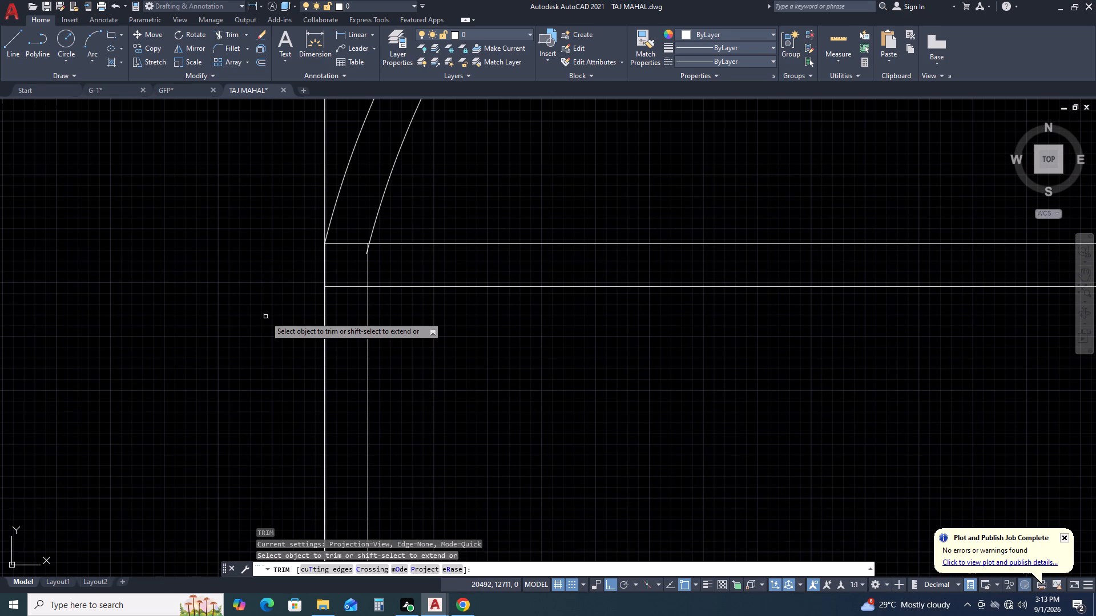
{"action": "scroll", "coordinate": [319, 279], "scroll_direction": "up", "scroll_amount": 2}
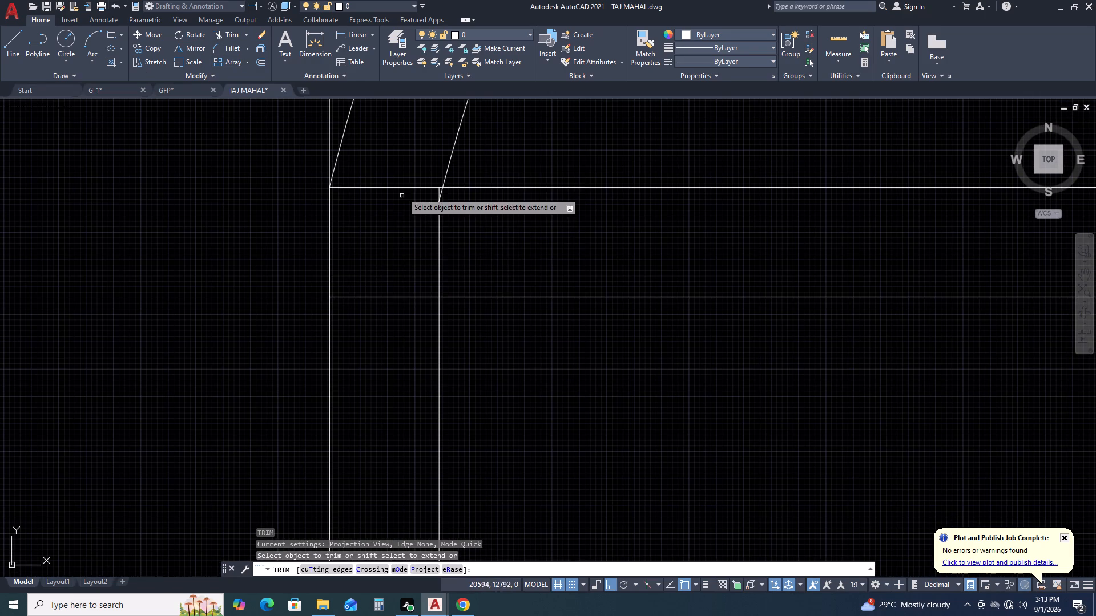
{"action": "left_click", "coordinate": [406, 163]}
{"action": "left_click", "coordinate": [377, 352]}
{"action": "scroll", "coordinate": [429, 204], "scroll_direction": "up", "scroll_amount": 2}
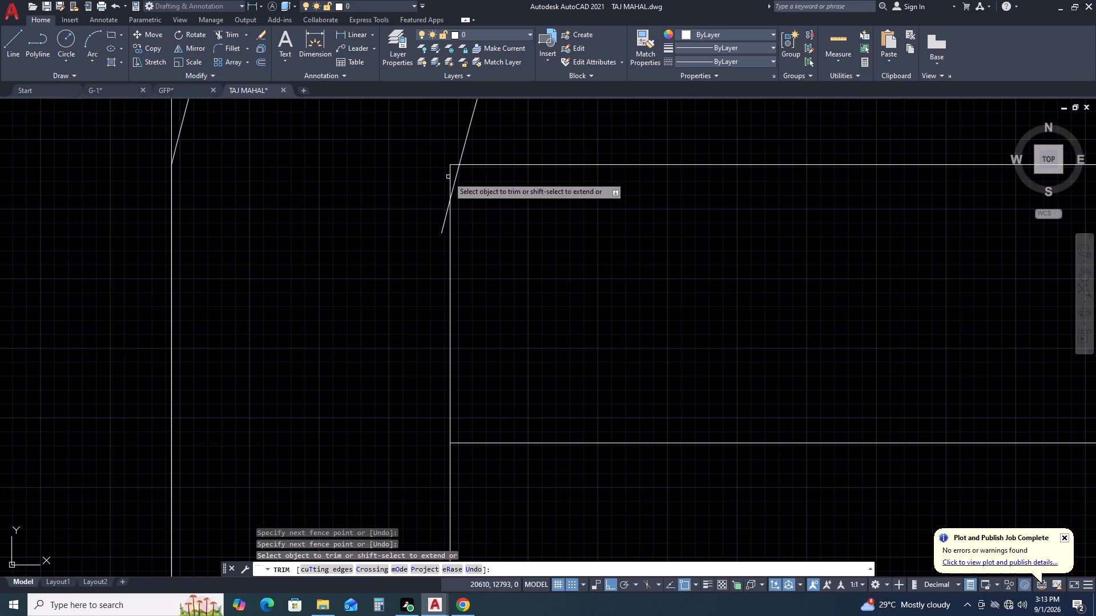
{"action": "left_click", "coordinate": [454, 178]}
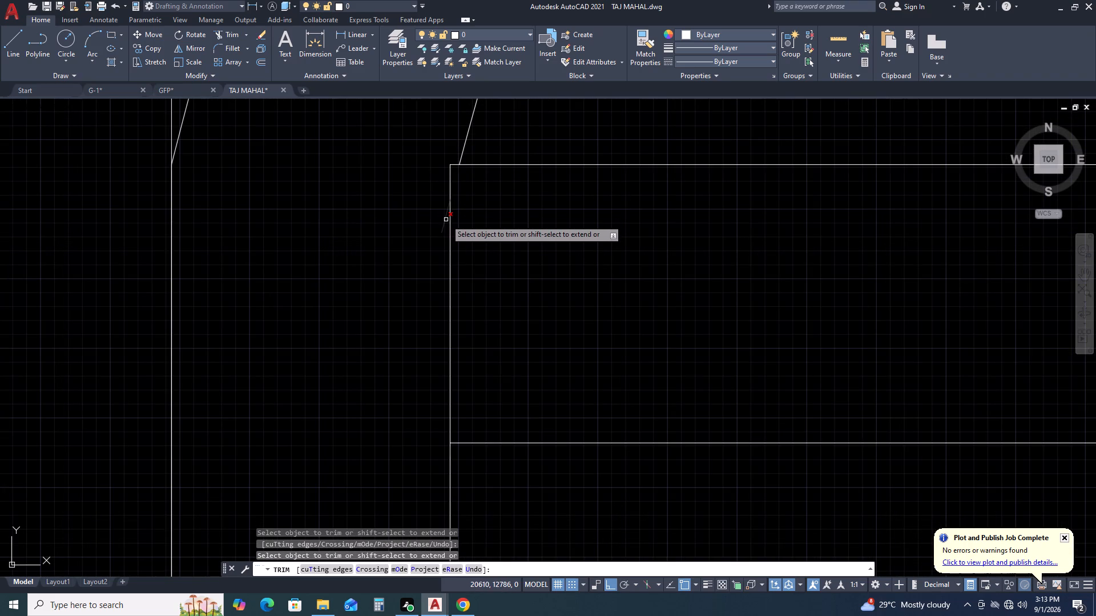
{"action": "left_click", "coordinate": [446, 220]}
Trim the inner dome arc's overrun below the frame's top line at the right corner.
{"action": "scroll", "coordinate": [267, 306], "scroll_direction": "down", "scroll_amount": 2}
{"action": "scroll", "coordinate": [288, 306], "scroll_direction": "up", "scroll_amount": 1}
{"action": "scroll", "coordinate": [381, 294], "scroll_direction": "down", "scroll_amount": 8}
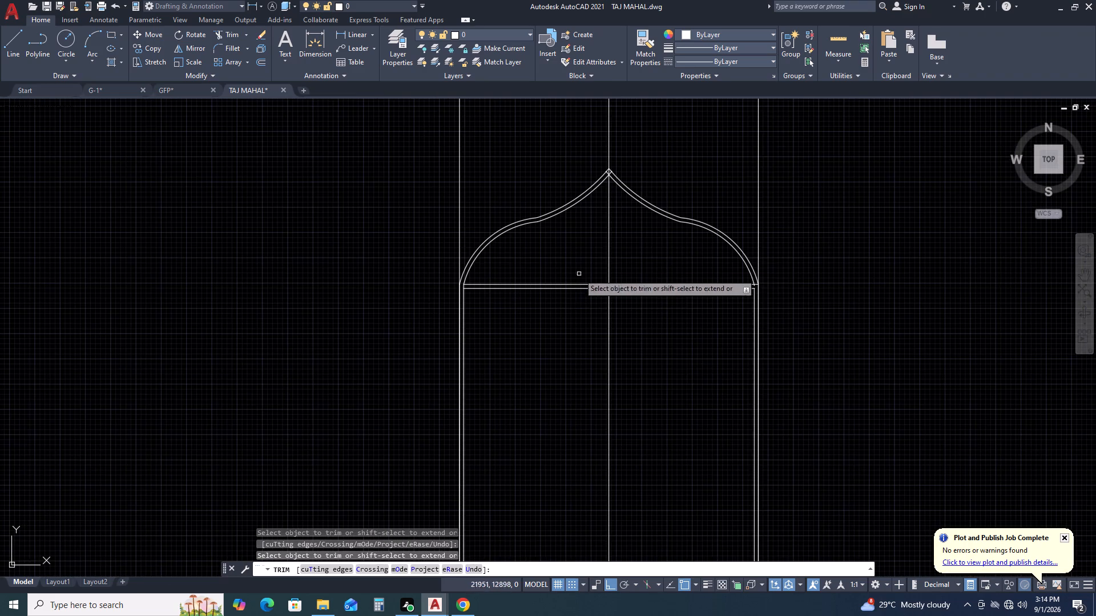
{"action": "middle_click_drag", "start_coordinate": [662, 243], "coordinate": [483, 273]}
{"action": "scroll", "coordinate": [566, 307], "scroll_direction": "up", "scroll_amount": 4}
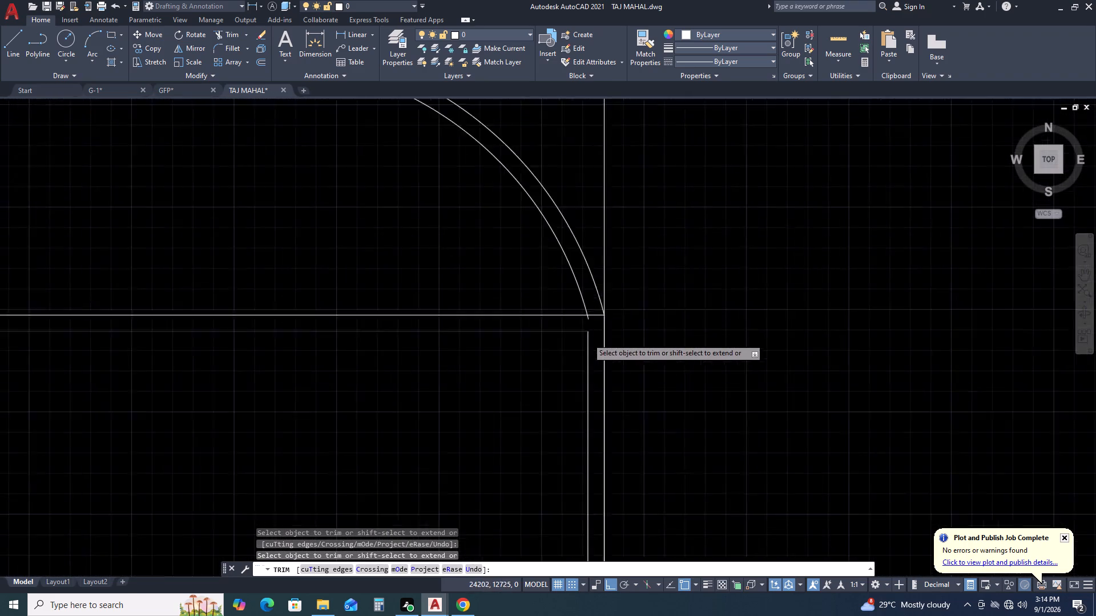
{"action": "scroll", "coordinate": [620, 316], "scroll_direction": "up", "scroll_amount": 2}
{"action": "left_click", "coordinate": [538, 287]}
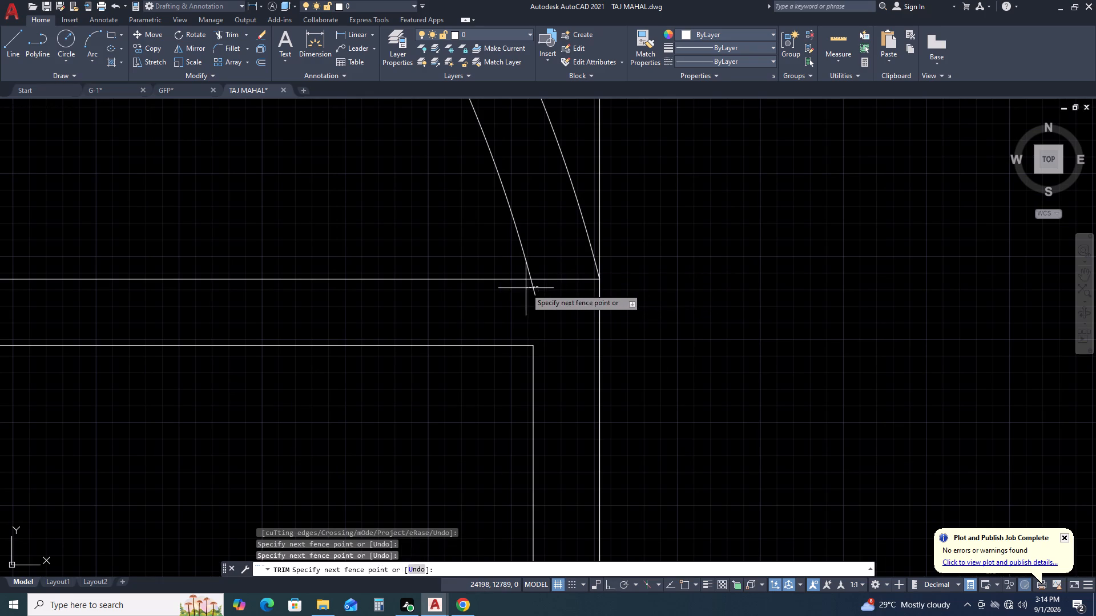
{"action": "left_click", "coordinate": [526, 288]}
{"action": "scroll", "coordinate": [620, 282], "scroll_direction": "down", "scroll_amount": 9}
{"action": "scroll", "coordinate": [565, 258], "scroll_direction": "up", "scroll_amount": 3}
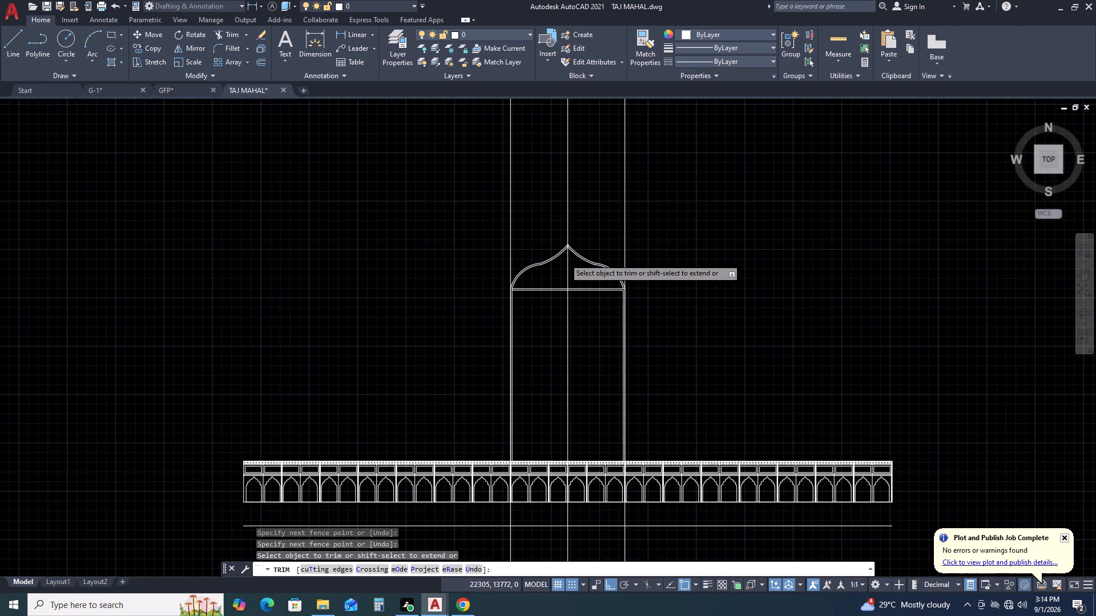
{"action": "scroll", "coordinate": [787, 376], "scroll_direction": "up", "scroll_amount": 2}
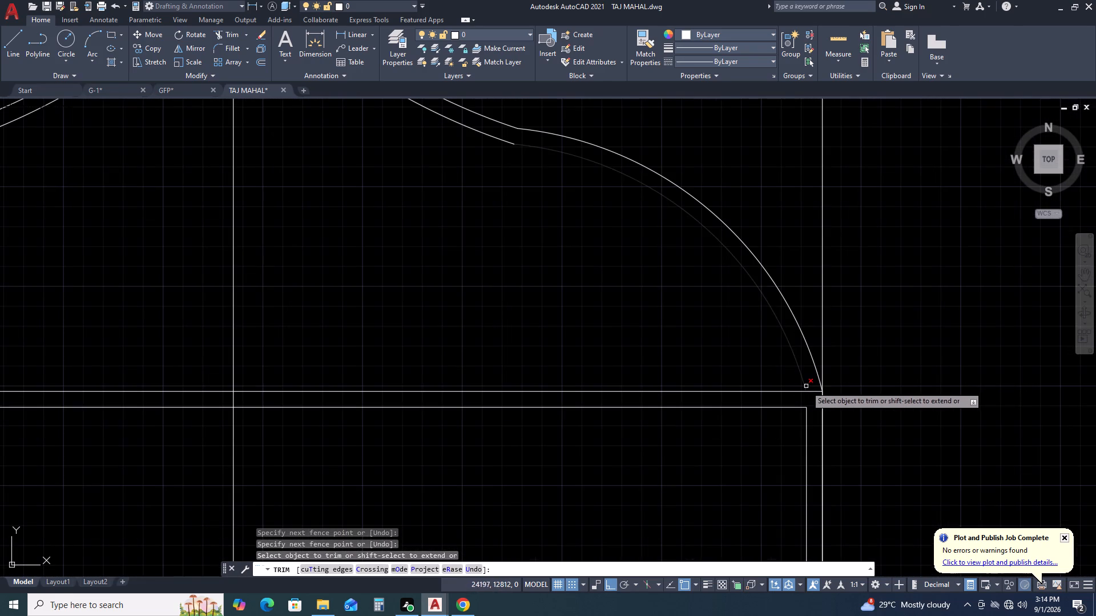
Trim the end of the frame's top line between the inner and outer dome arcs at the right corner.
{"action": "double_click", "coordinate": [811, 390]}
{"action": "left_click", "coordinate": [811, 398]}
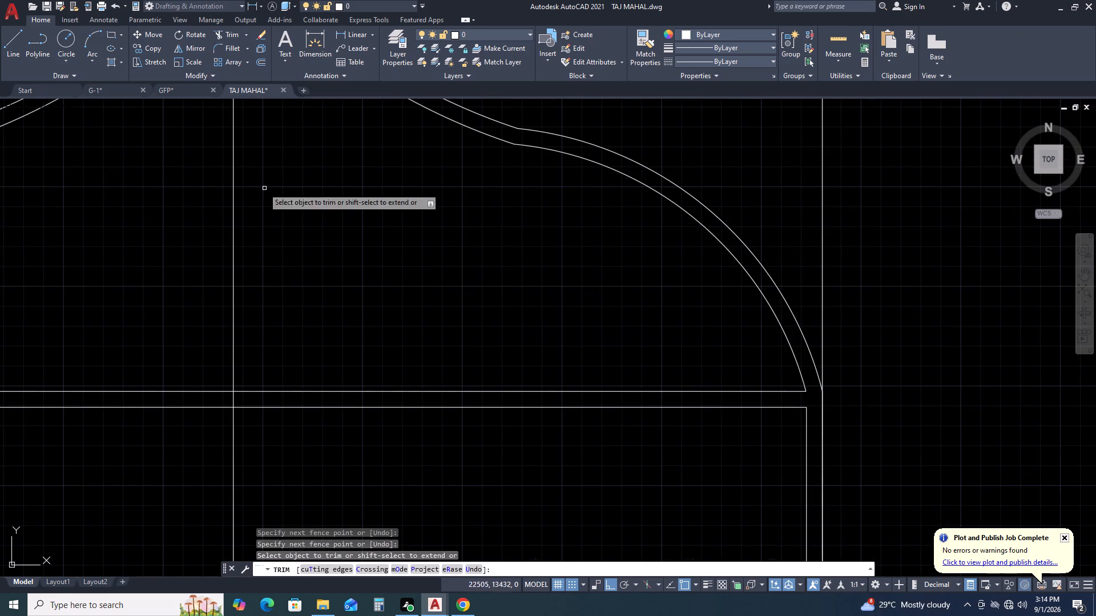
Trim the crossing ends of both inner dome arcs at the apex, including the leftover stubs outside the outer arcs.
{"action": "scroll", "coordinate": [309, 214], "scroll_direction": "down", "scroll_amount": 3}
{"action": "middle_click_drag", "start_coordinate": [290, 135], "coordinate": [494, 302]}
{"action": "scroll", "coordinate": [497, 294], "scroll_direction": "up", "scroll_amount": 2}
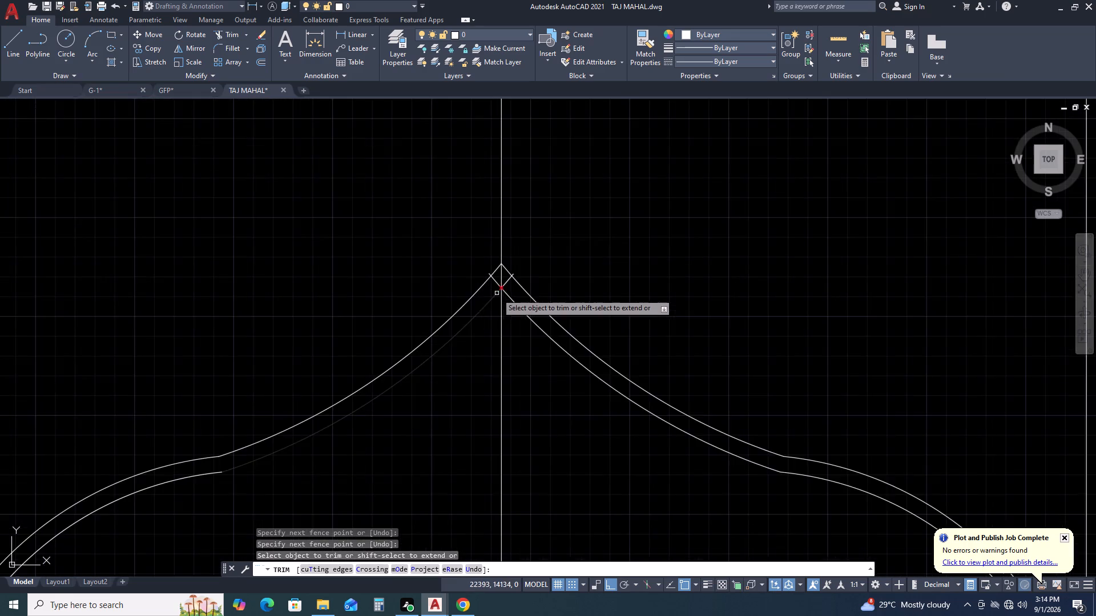
{"action": "scroll", "coordinate": [505, 293], "scroll_direction": "up", "scroll_amount": 3}
{"action": "left_click", "coordinate": [511, 261]}
{"action": "left_click", "coordinate": [489, 219]}
{"action": "left_click", "coordinate": [454, 243]}
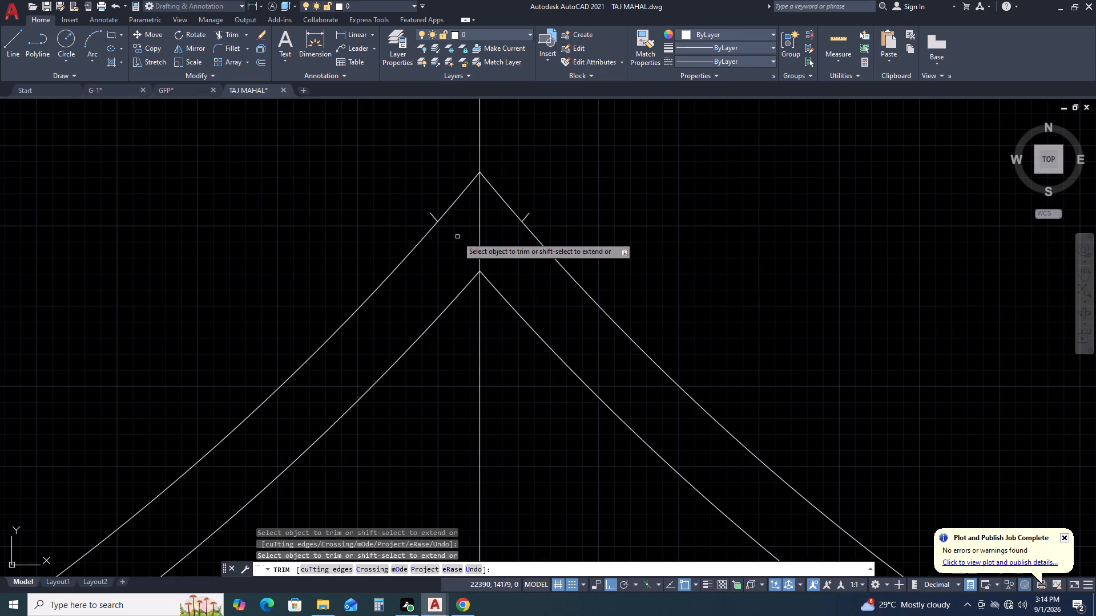
{"action": "left_click", "coordinate": [436, 216]}
{"action": "left_click", "coordinate": [428, 220]}
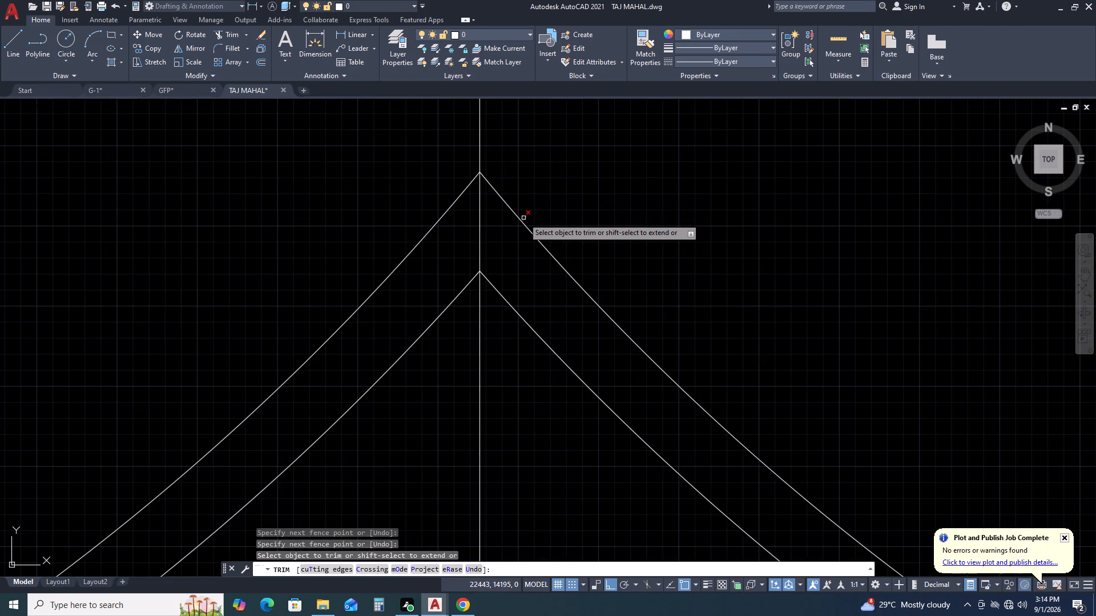
{"action": "left_click", "coordinate": [526, 218]}
{"action": "scroll", "coordinate": [289, 264], "scroll_direction": "down", "scroll_amount": 6}
{"action": "scroll", "coordinate": [551, 260], "scroll_direction": "down", "scroll_amount": 1}
{"action": "middle_click_drag", "start_coordinate": [561, 327], "coordinate": [557, 253]}
{"action": "middle_click_drag", "start_coordinate": [487, 353], "coordinate": [508, 369]}
{"action": "middle_click_drag", "start_coordinate": [519, 377], "coordinate": [537, 384]}
{"action": "scroll", "coordinate": [544, 370], "scroll_direction": "down", "scroll_amount": 1}
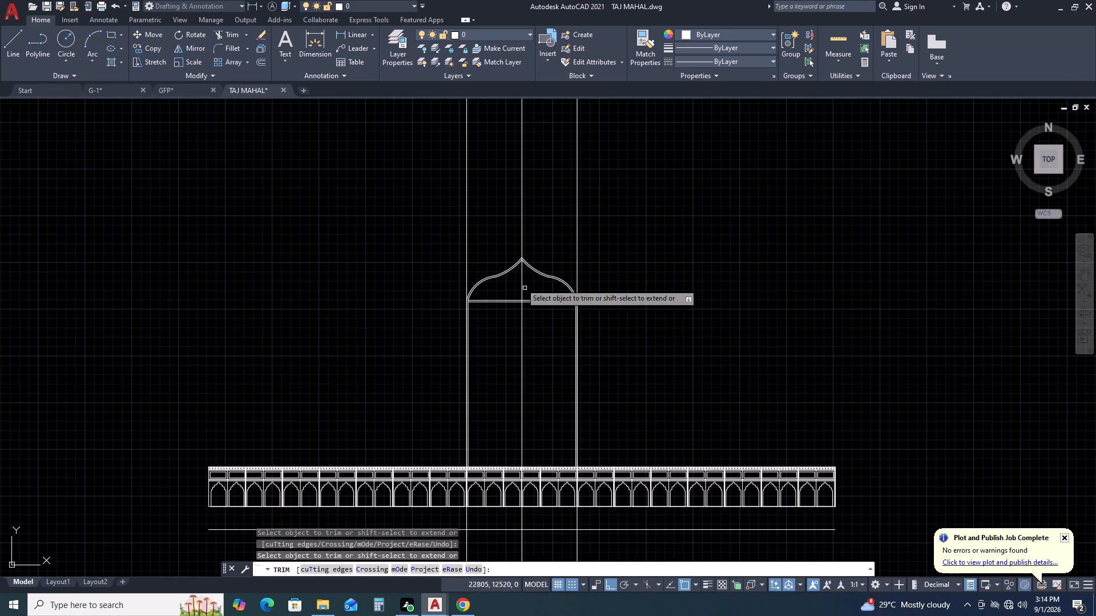
{"action": "key", "text": "Escape"}
Draw a short line from the right inner dome arc's lower end to the inner frame's top right corner.
{"action": "scroll", "coordinate": [520, 291], "scroll_direction": "up", "scroll_amount": 2}
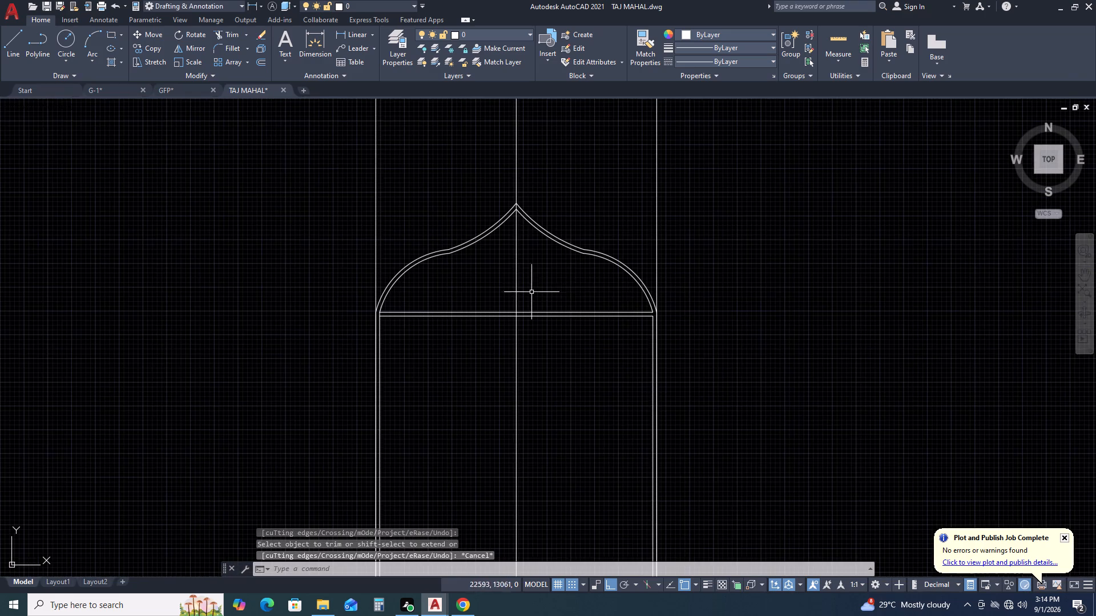
{"action": "scroll", "coordinate": [643, 306], "scroll_direction": "up", "scroll_amount": 3}
{"action": "scroll", "coordinate": [668, 306], "scroll_direction": "down", "scroll_amount": 2}
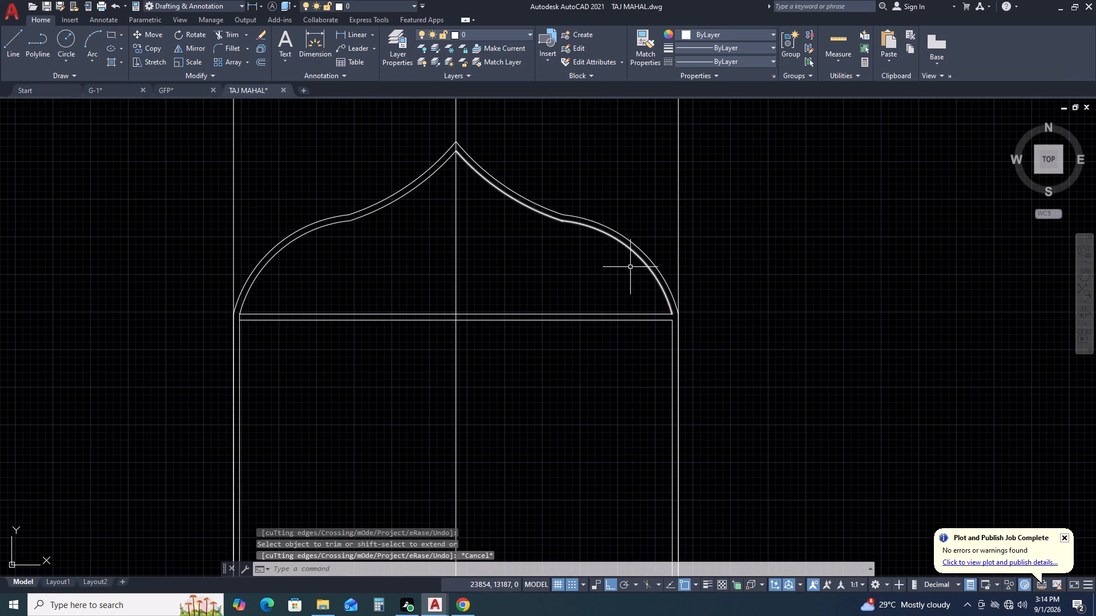
{"action": "scroll", "coordinate": [682, 313], "scroll_direction": "up", "scroll_amount": 1}
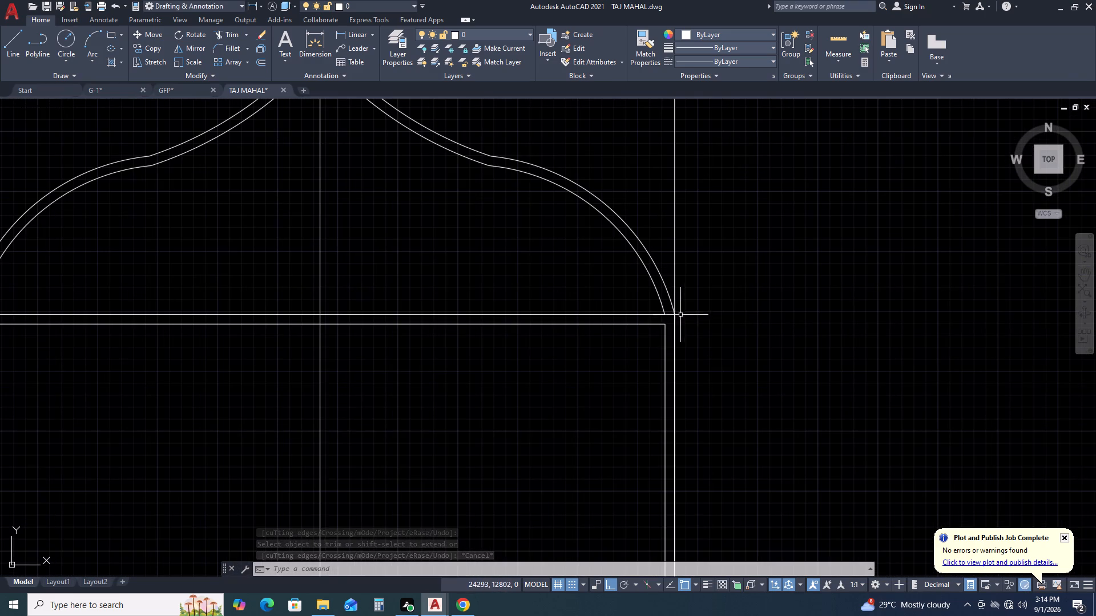
{"action": "double_click", "coordinate": [666, 330]}
{"action": "scroll", "coordinate": [666, 324], "scroll_direction": "up", "scroll_amount": 3}
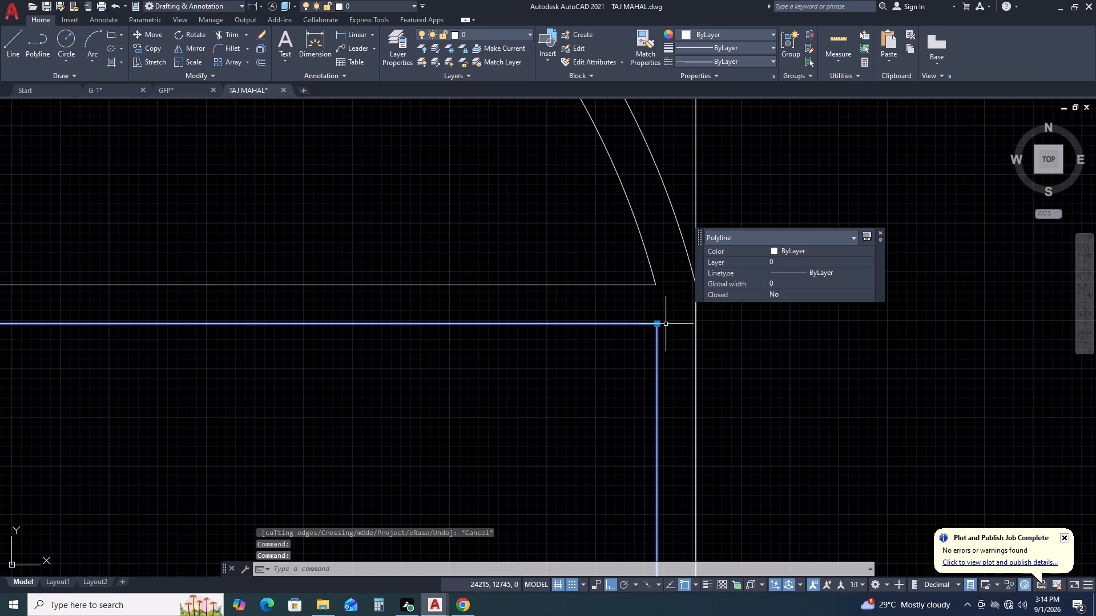
{"action": "key", "text": "Escape"}
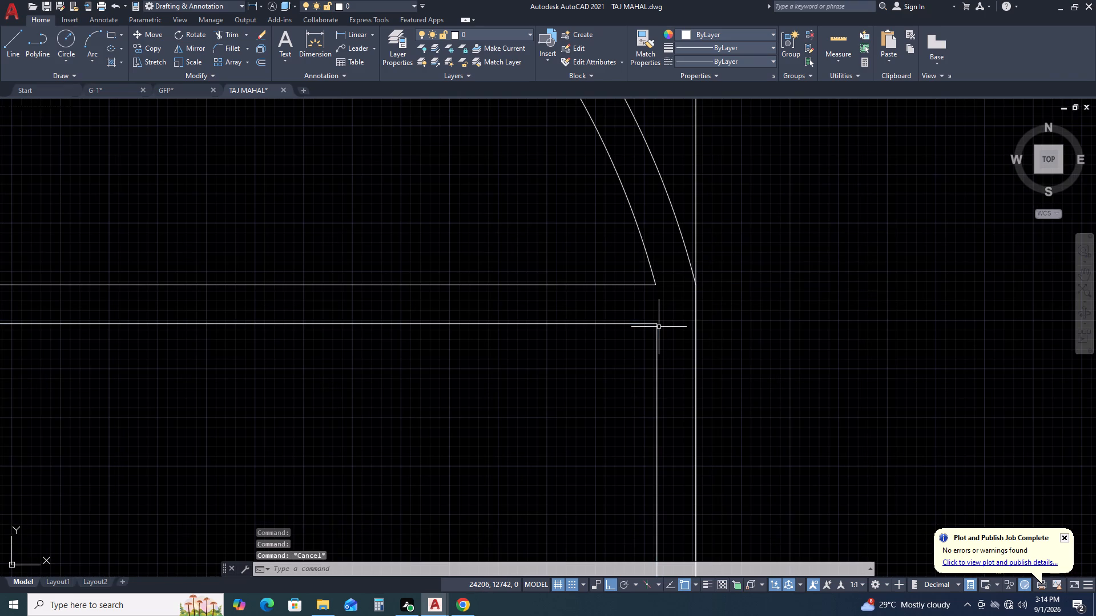
{"action": "type", "text": "L"}
{"action": "key", "text": "space"}
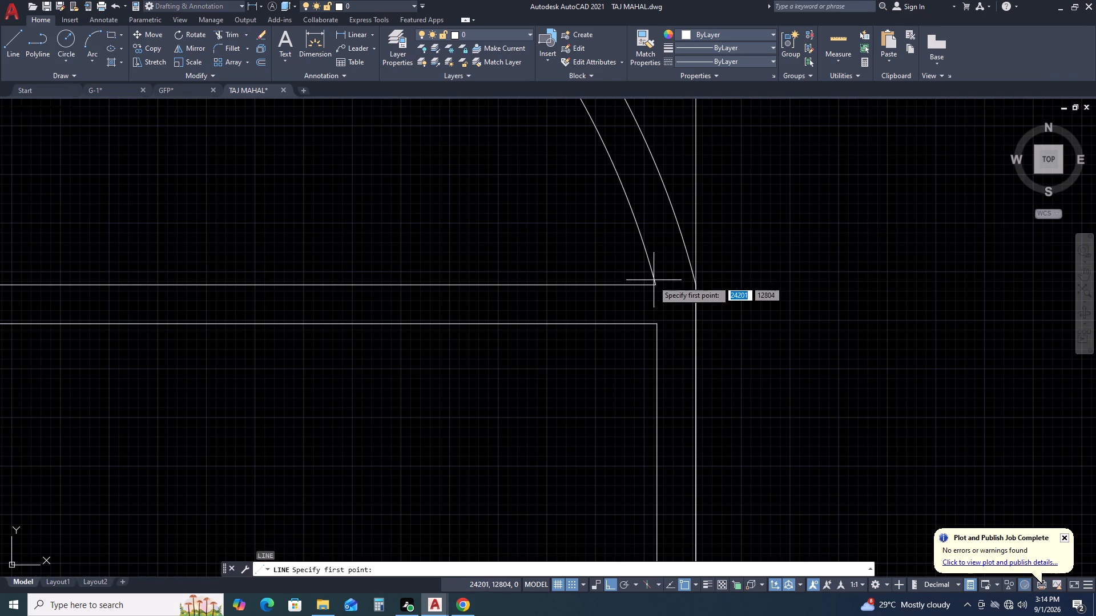
{"action": "left_click", "coordinate": [656, 286]}
{"action": "left_click", "coordinate": [654, 325]}
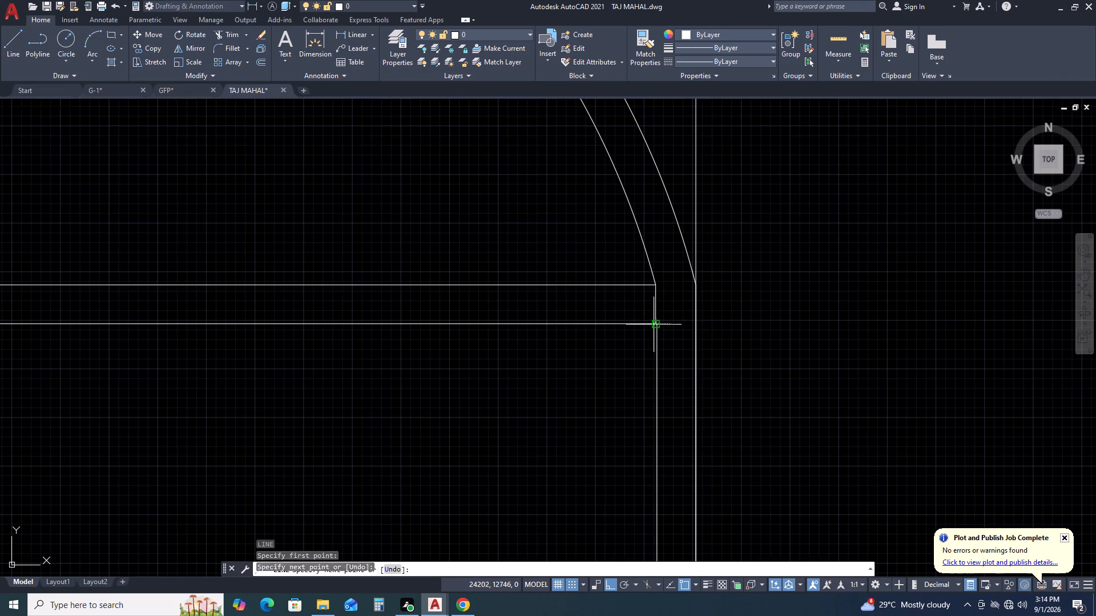
{"action": "key", "text": "Escape"}
Erase the two vertical construction lines along the frame's left and right sides, keeping the central one.
{"action": "scroll", "coordinate": [653, 311], "scroll_direction": "down", "scroll_amount": 3}
{"action": "middle_click_drag", "start_coordinate": [652, 317], "coordinate": [660, 303]}
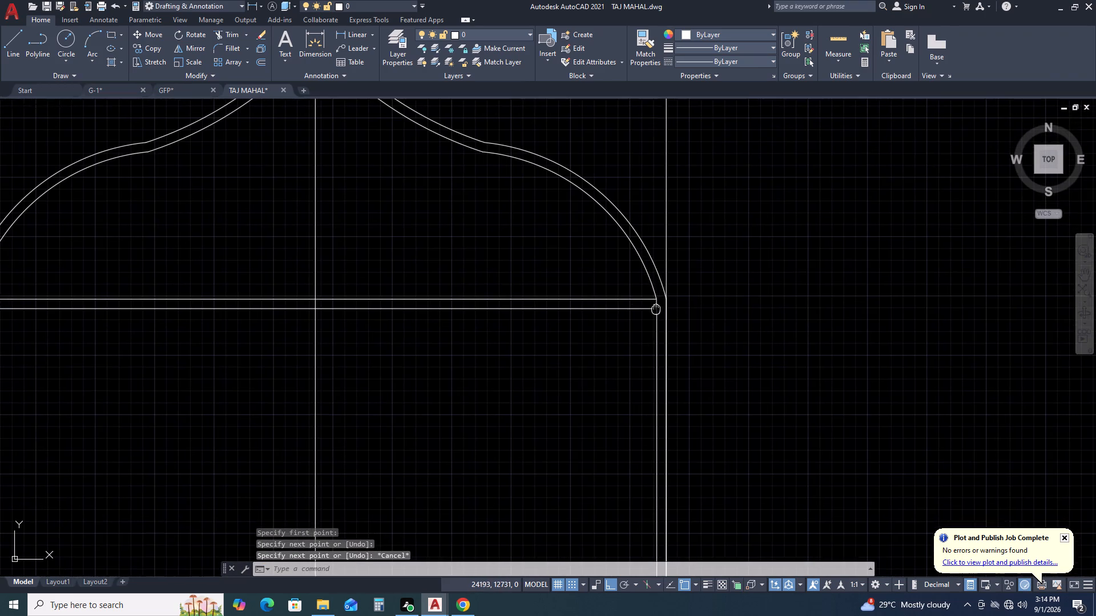
{"action": "middle_click_drag", "start_coordinate": [660, 303], "coordinate": [667, 293]}
{"action": "scroll", "coordinate": [738, 282], "scroll_direction": "down", "scroll_amount": 3}
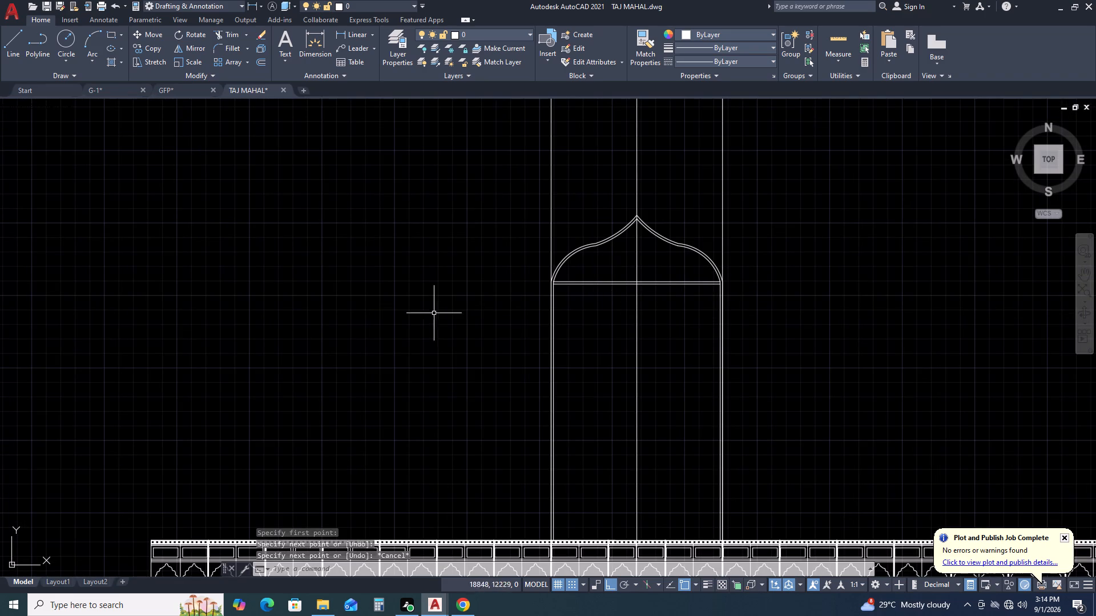
{"action": "middle_click", "coordinate": [377, 291]}
{"action": "middle_click_drag", "start_coordinate": [622, 270], "coordinate": [504, 272]}
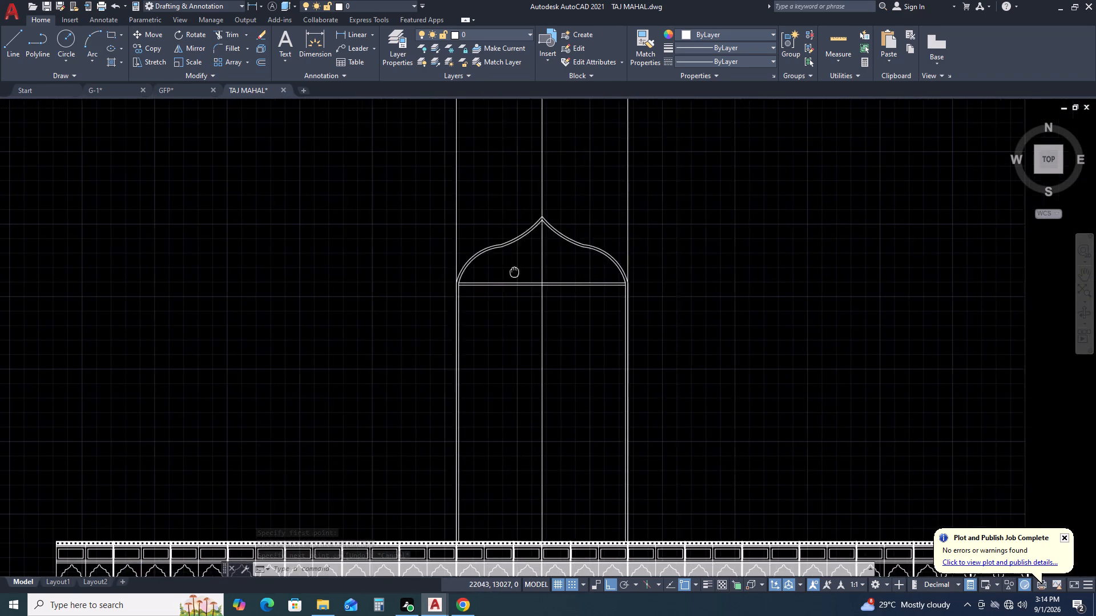
{"action": "middle_click_drag", "start_coordinate": [504, 272], "coordinate": [502, 272]}
{"action": "middle_click", "coordinate": [502, 272]}
{"action": "scroll", "coordinate": [452, 361], "scroll_direction": "down", "scroll_amount": 2}
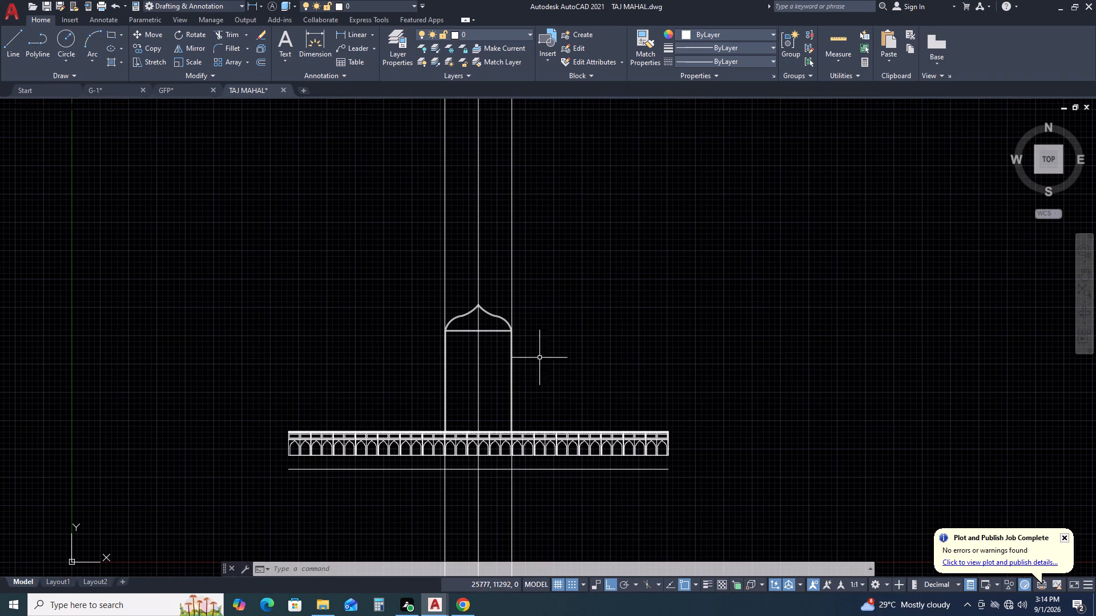
{"action": "middle_click_drag", "start_coordinate": [549, 358], "coordinate": [463, 343]}
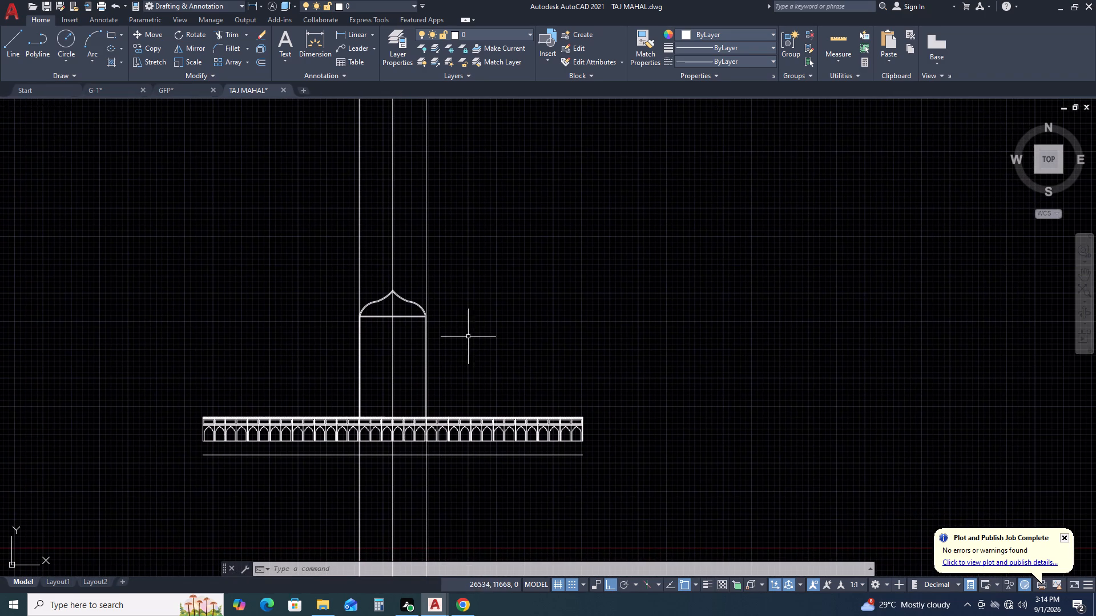
{"action": "scroll", "coordinate": [533, 333], "scroll_direction": "down", "scroll_amount": 1}
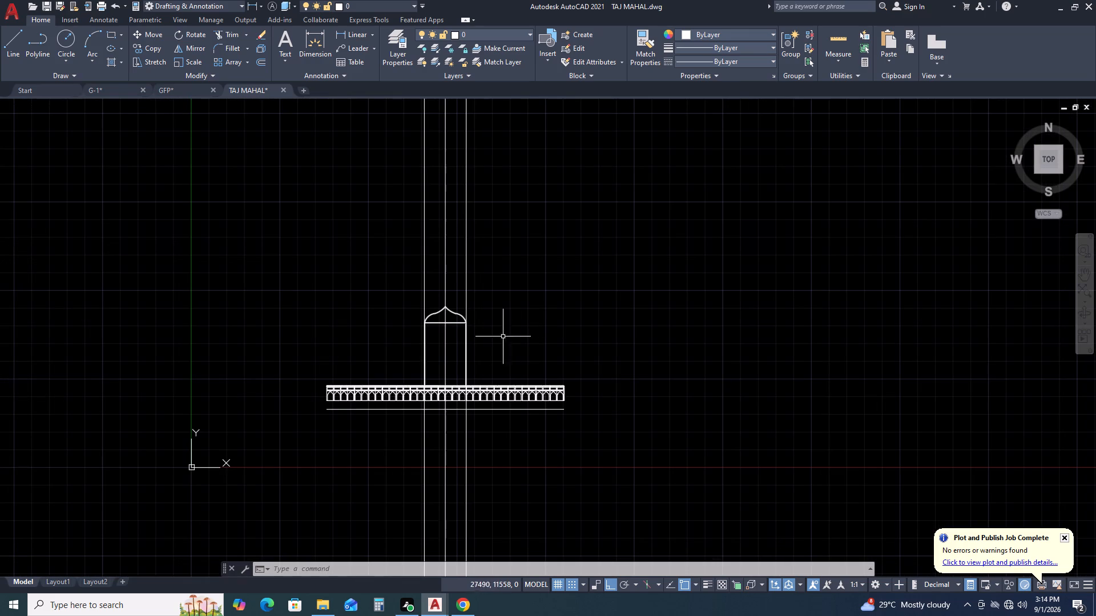
{"action": "scroll", "coordinate": [460, 355], "scroll_direction": "up", "scroll_amount": 2}
{"action": "left_click_drag", "start_coordinate": [537, 218], "coordinate": [528, 212]}
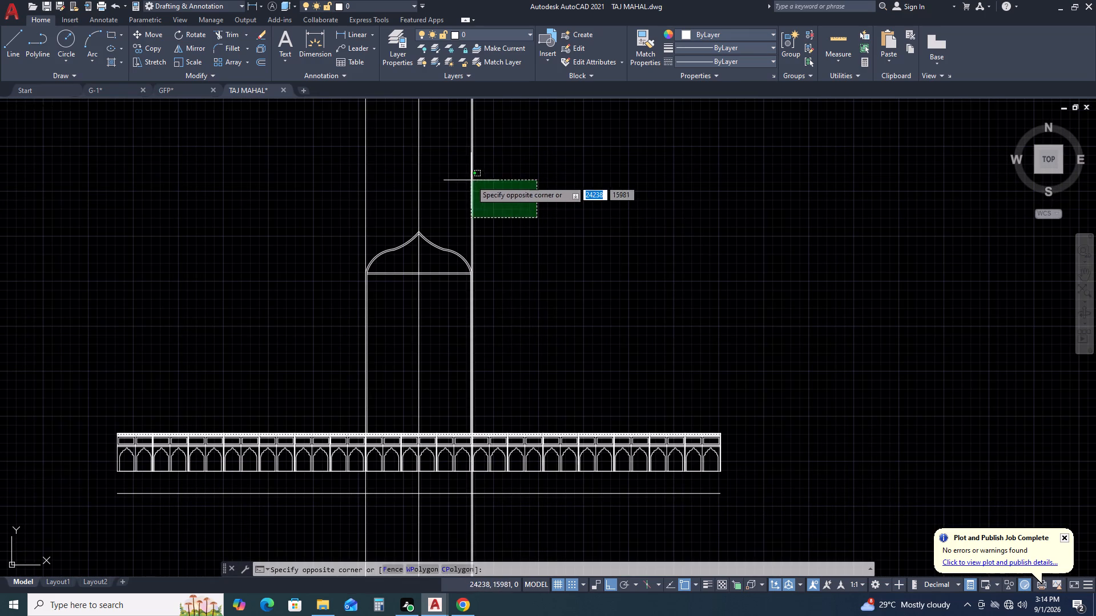
{"action": "left_click", "coordinate": [471, 180]}
{"action": "left_click", "coordinate": [436, 177]}
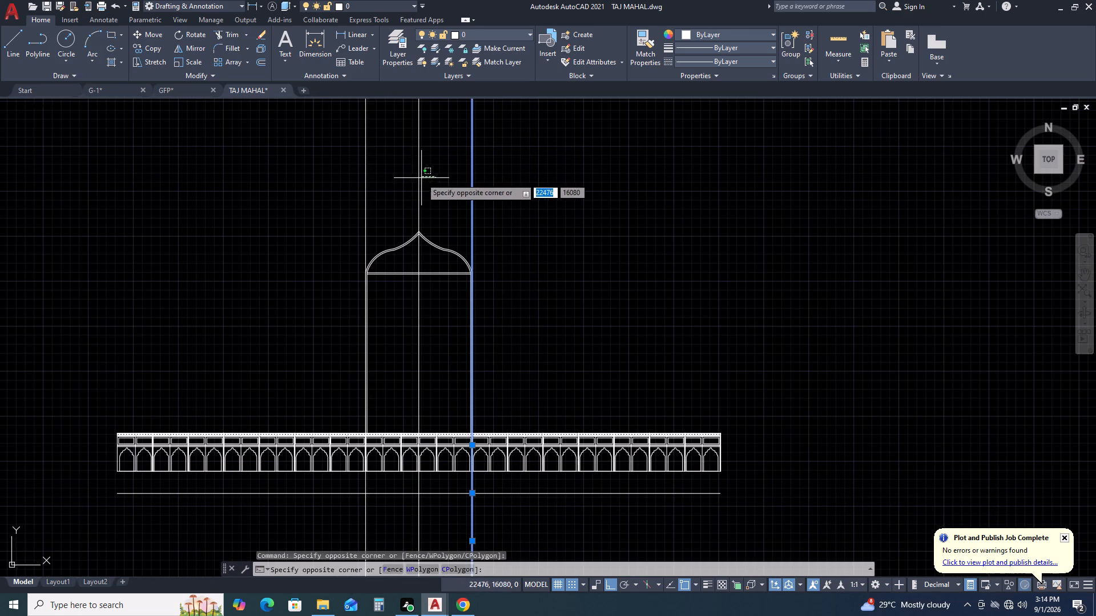
{"action": "left_click", "coordinate": [421, 178]}
{"action": "left_click", "coordinate": [382, 205]}
{"action": "left_click", "coordinate": [339, 172]}
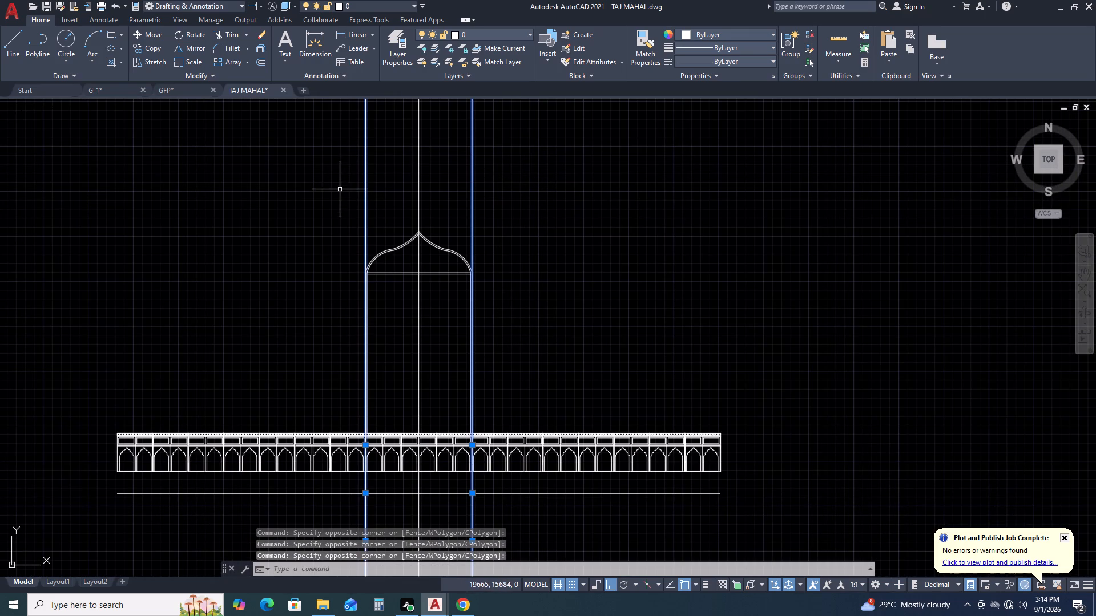
{"action": "key", "text": "Delete"}
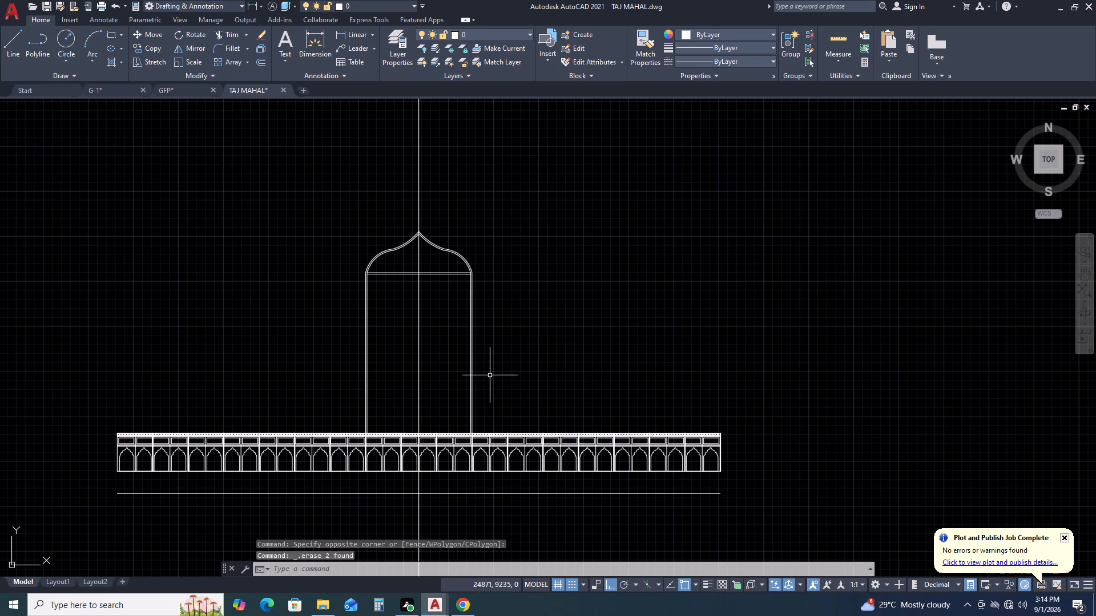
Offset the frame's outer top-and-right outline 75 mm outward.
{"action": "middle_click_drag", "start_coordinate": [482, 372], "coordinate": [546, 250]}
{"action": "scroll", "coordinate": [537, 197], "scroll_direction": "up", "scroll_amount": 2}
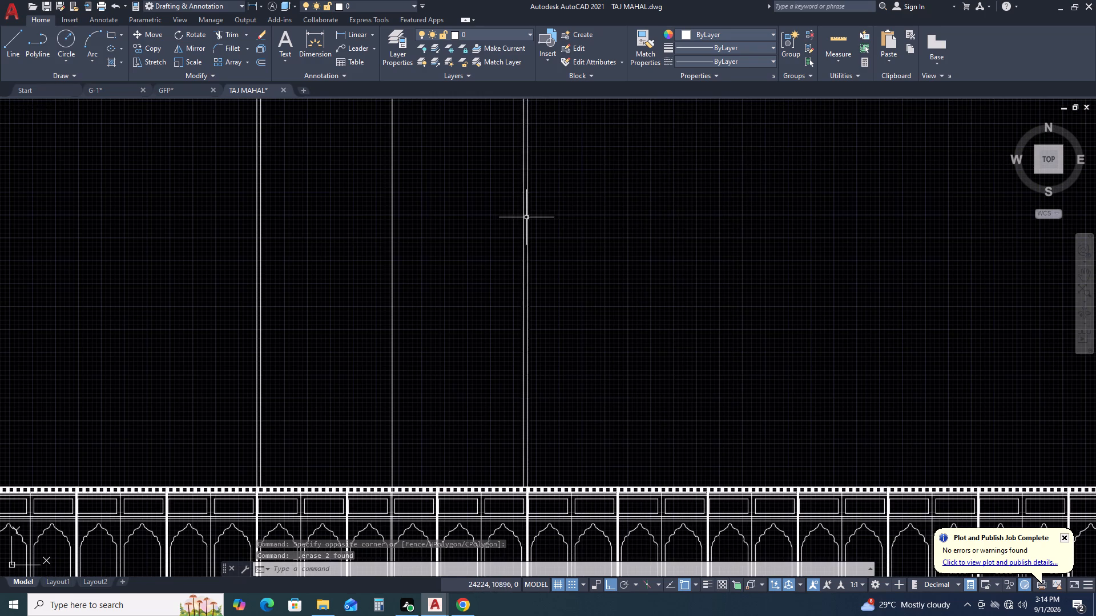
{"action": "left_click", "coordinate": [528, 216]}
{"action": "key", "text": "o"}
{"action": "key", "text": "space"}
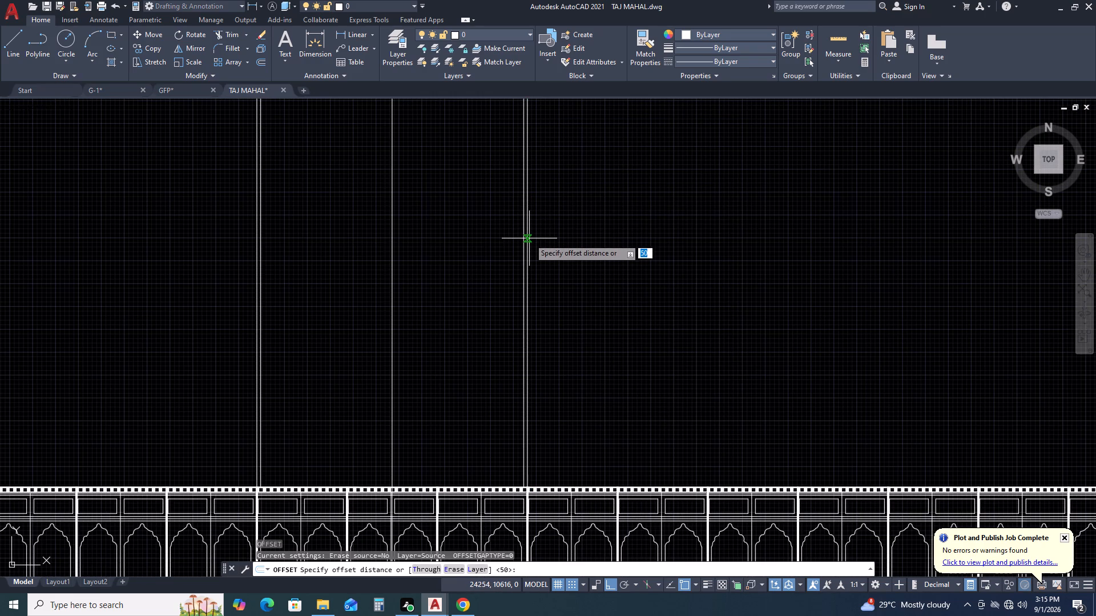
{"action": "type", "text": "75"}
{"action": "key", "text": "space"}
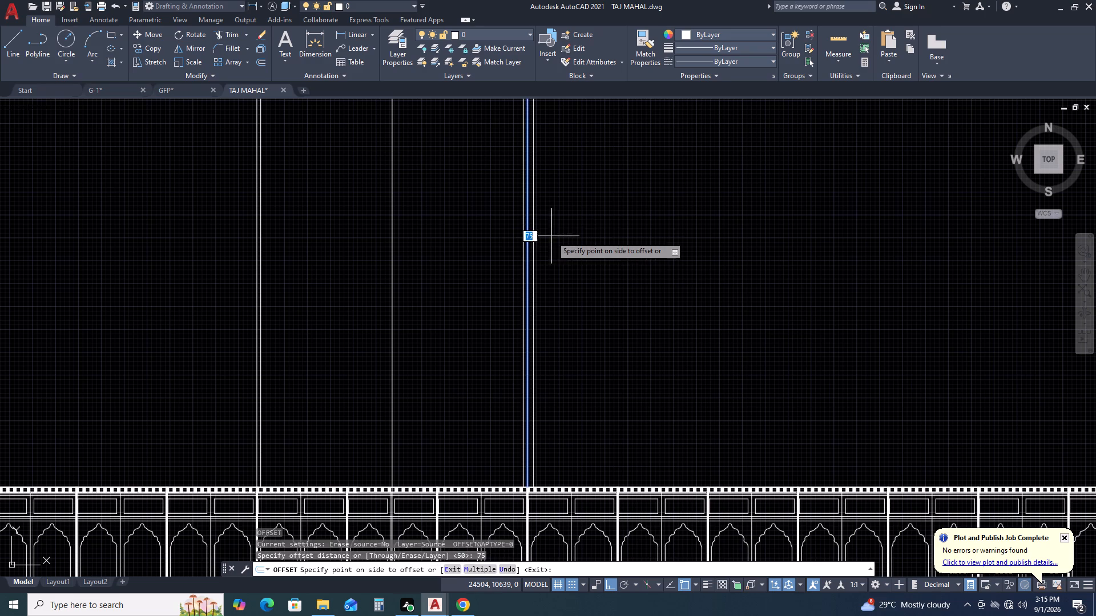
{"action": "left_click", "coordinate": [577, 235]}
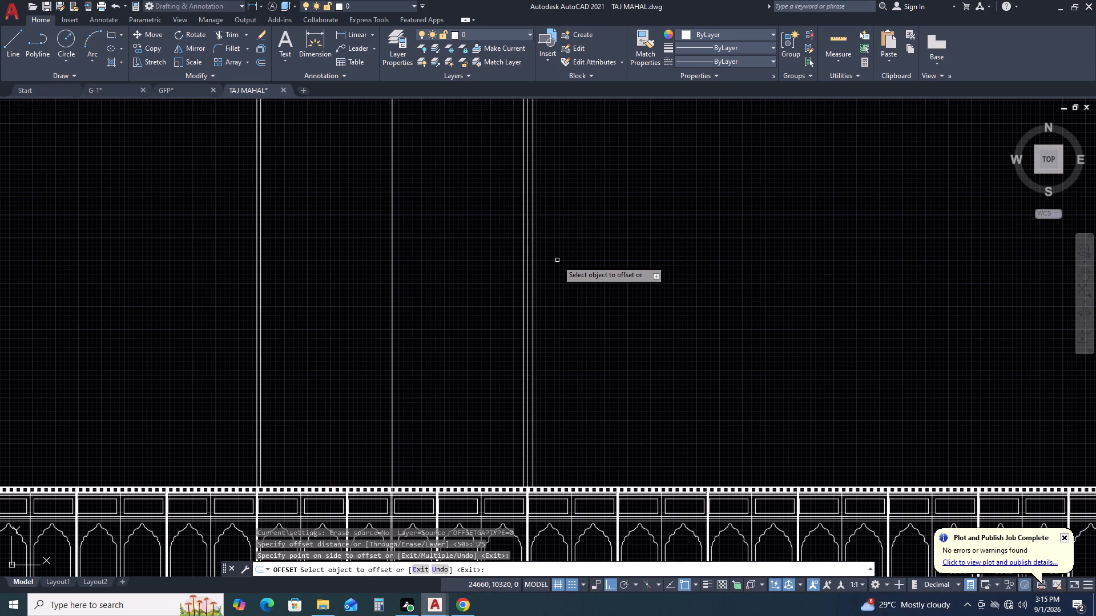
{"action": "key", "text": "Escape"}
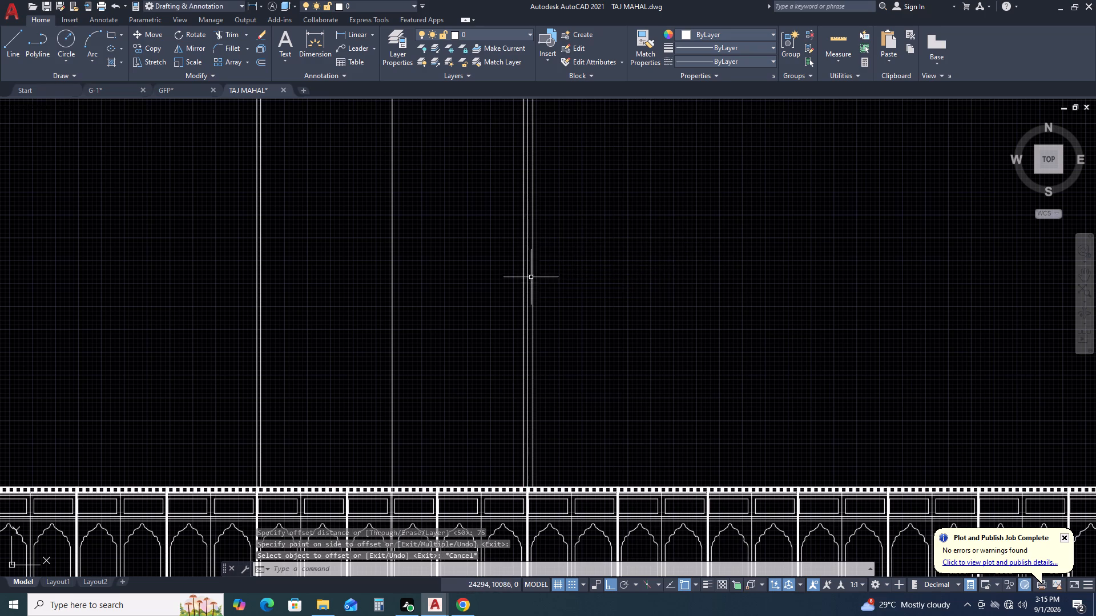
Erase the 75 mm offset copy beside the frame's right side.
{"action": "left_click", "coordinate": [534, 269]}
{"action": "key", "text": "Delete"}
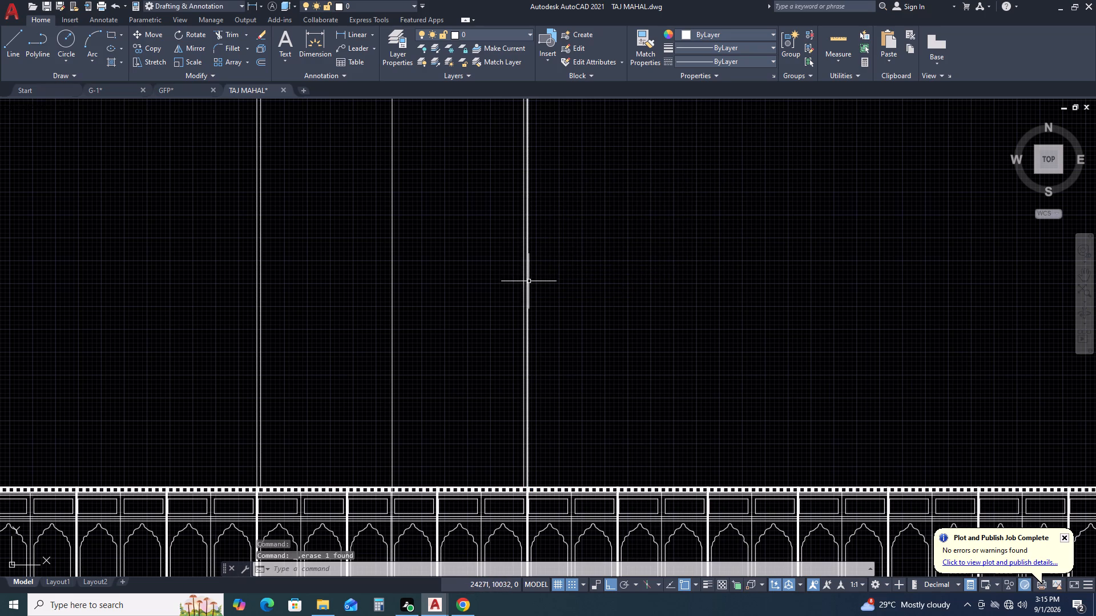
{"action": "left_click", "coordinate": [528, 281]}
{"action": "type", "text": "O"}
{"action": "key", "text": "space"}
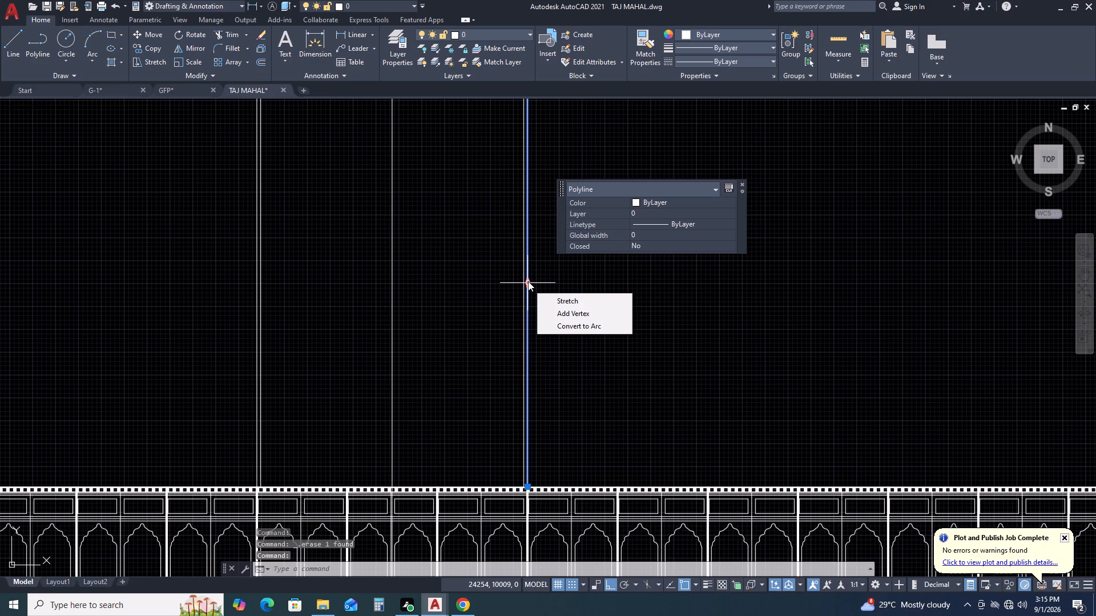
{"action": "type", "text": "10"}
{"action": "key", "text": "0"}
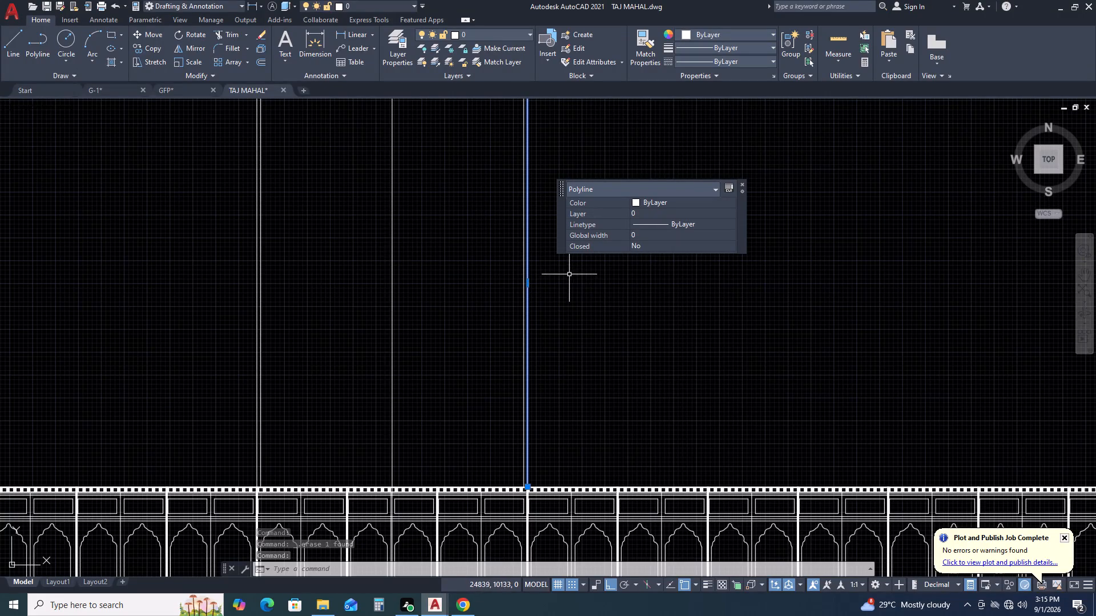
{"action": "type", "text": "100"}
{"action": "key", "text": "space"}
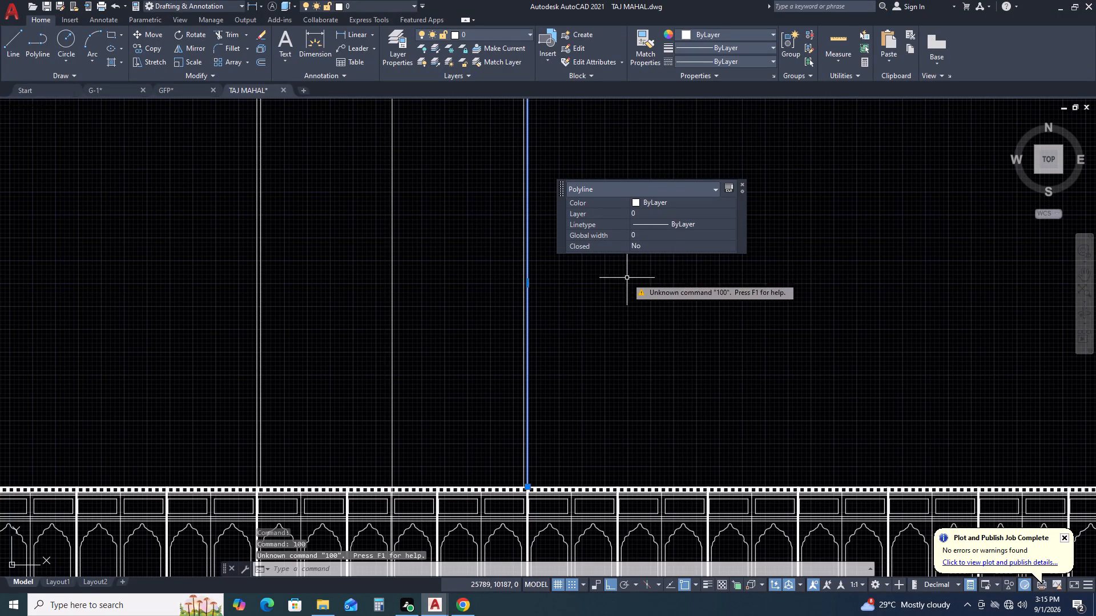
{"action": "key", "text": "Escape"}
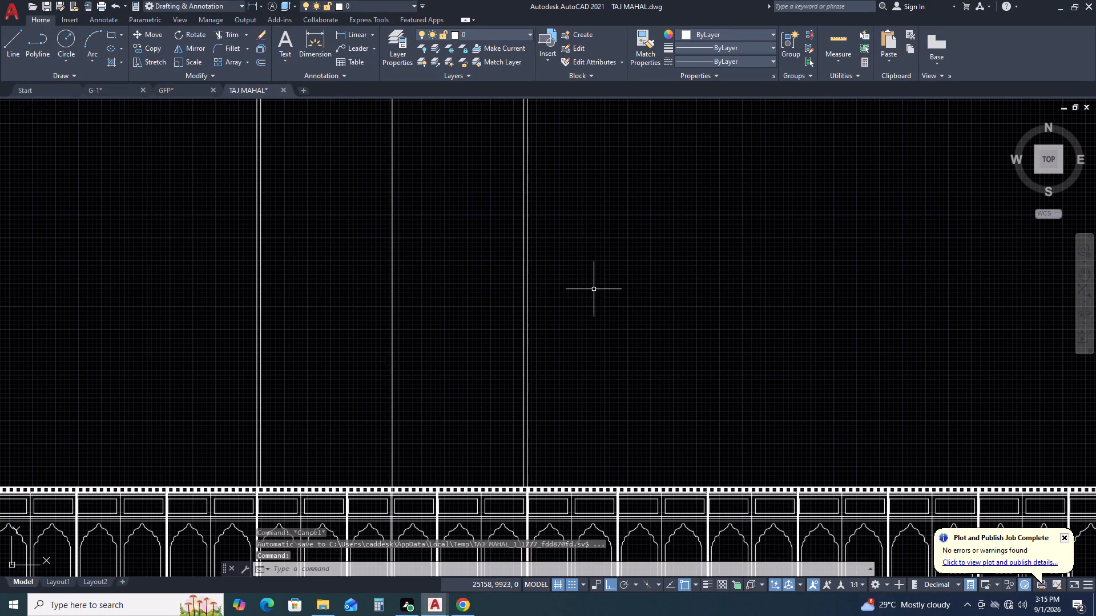
Offset the frame's outermost vertical line on each side 100 mm outward.
{"action": "left_click", "coordinate": [527, 263]}
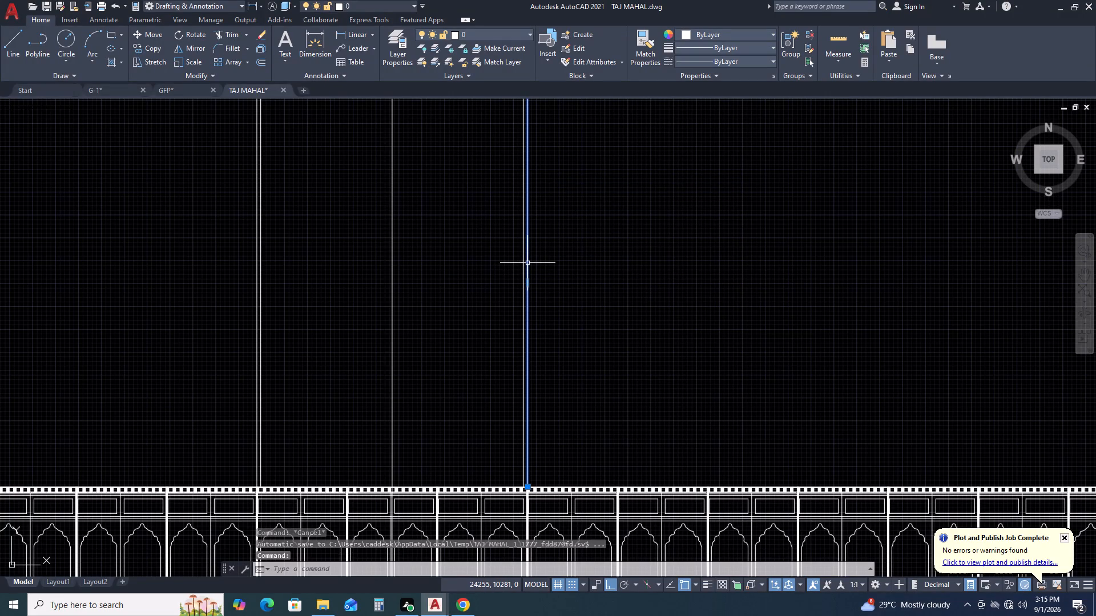
{"action": "key", "text": "o"}
{"action": "key", "text": "space"}
{"action": "type", "text": "100"}
{"action": "key", "text": "space"}
{"action": "left_click", "coordinate": [586, 251]}
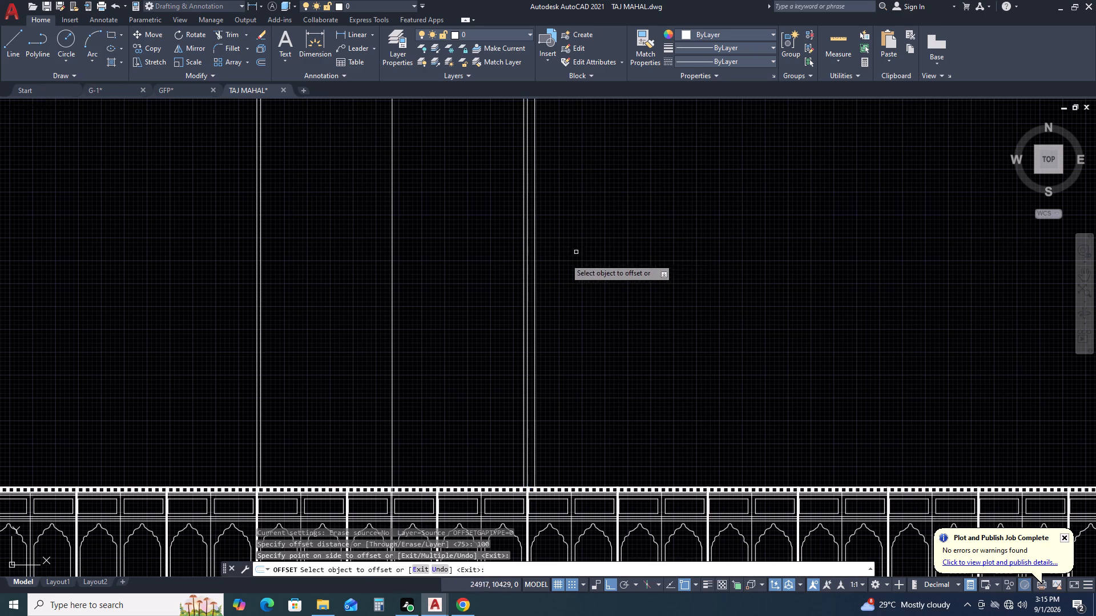
{"action": "scroll", "coordinate": [238, 299], "scroll_direction": "up", "scroll_amount": 2}
{"action": "left_click", "coordinate": [284, 315]}
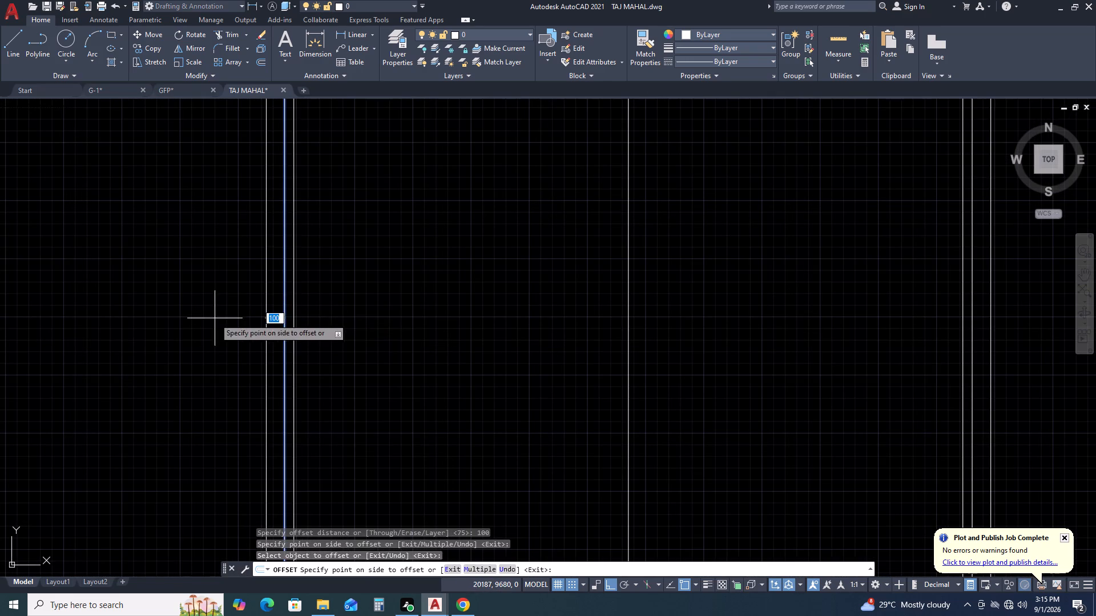
{"action": "left_click", "coordinate": [200, 318]}
{"action": "scroll", "coordinate": [313, 311], "scroll_direction": "down", "scroll_amount": 4}
{"action": "middle_click_drag", "start_coordinate": [424, 245], "coordinate": [457, 308]}
{"action": "key", "text": "Escape"}
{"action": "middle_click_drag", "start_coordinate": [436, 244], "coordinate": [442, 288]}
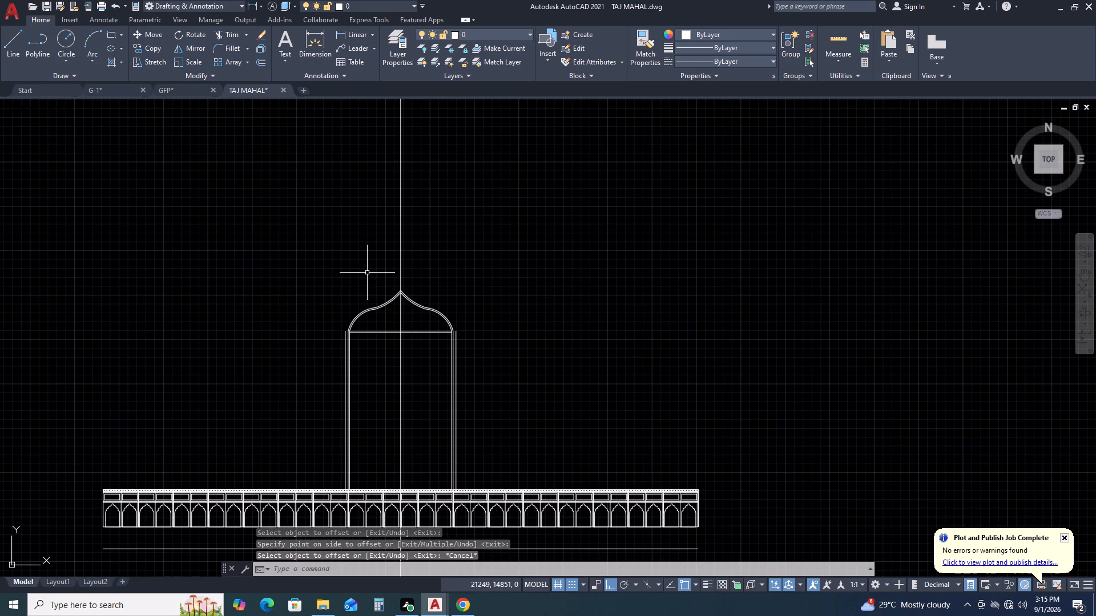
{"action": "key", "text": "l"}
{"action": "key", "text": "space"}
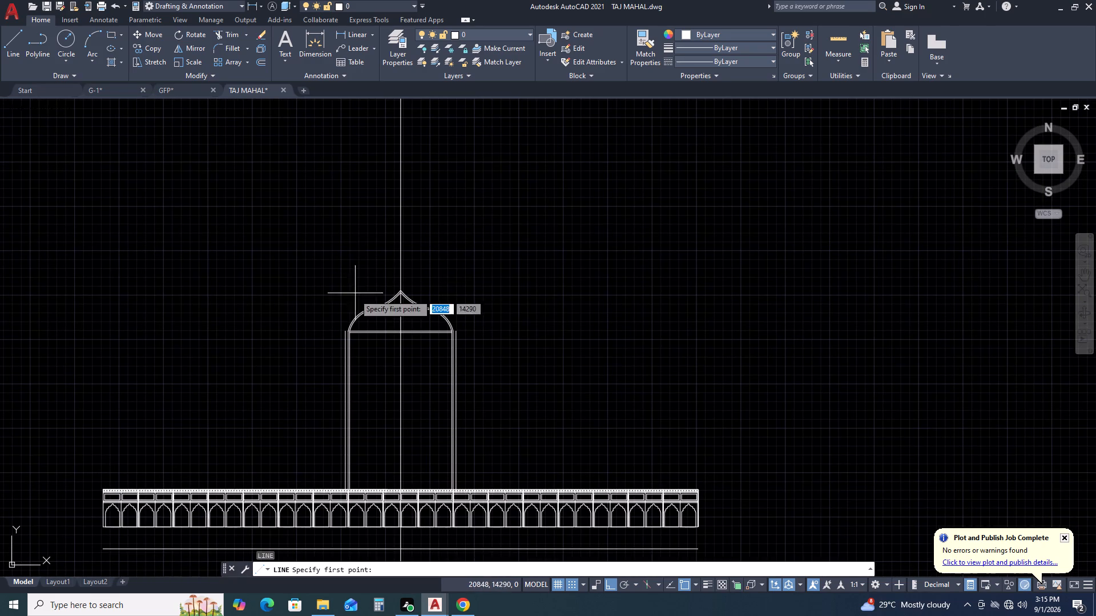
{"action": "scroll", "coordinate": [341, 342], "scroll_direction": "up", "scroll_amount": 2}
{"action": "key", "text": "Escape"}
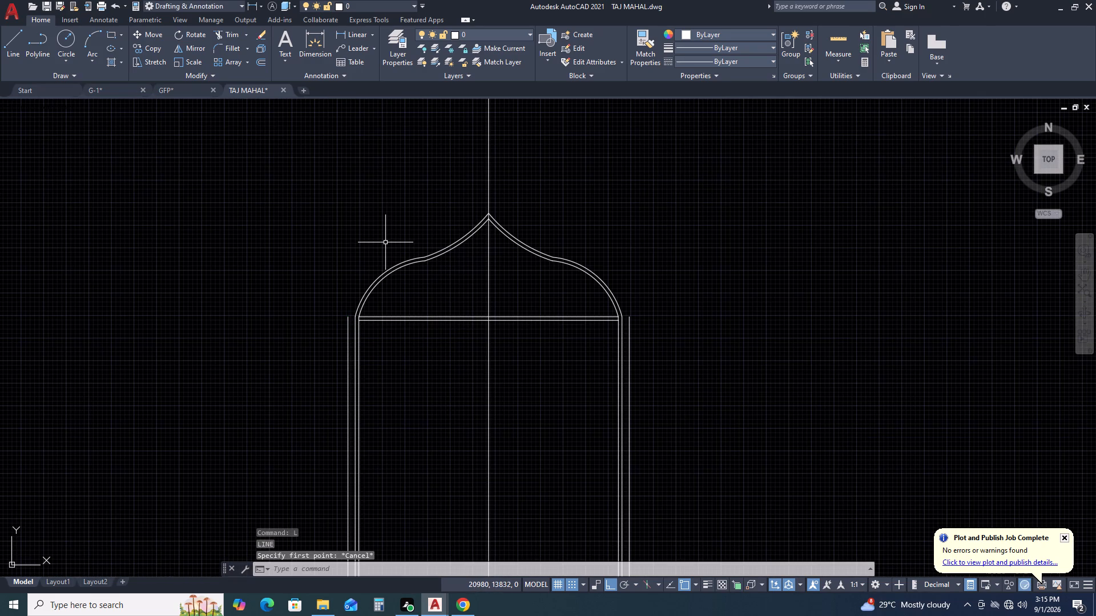
Draw a horizontal polyline above the dome's apex, extending well beyond both sides of the frame.
{"action": "key", "text": "p"}
{"action": "type", "text": "L"}
{"action": "key", "text": "space"}
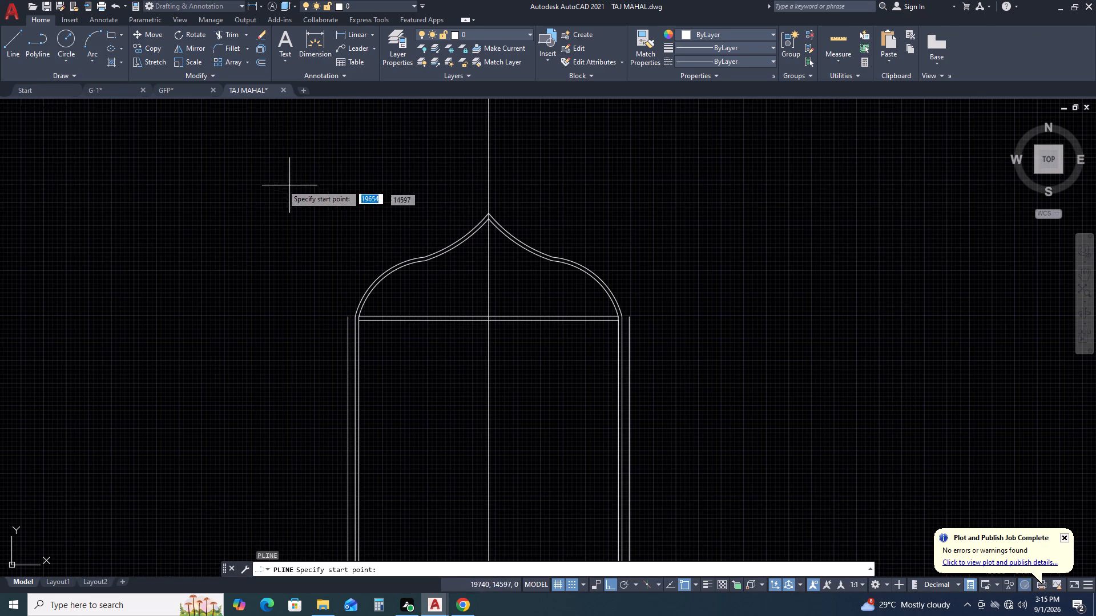
{"action": "left_click", "coordinate": [110, 163]}
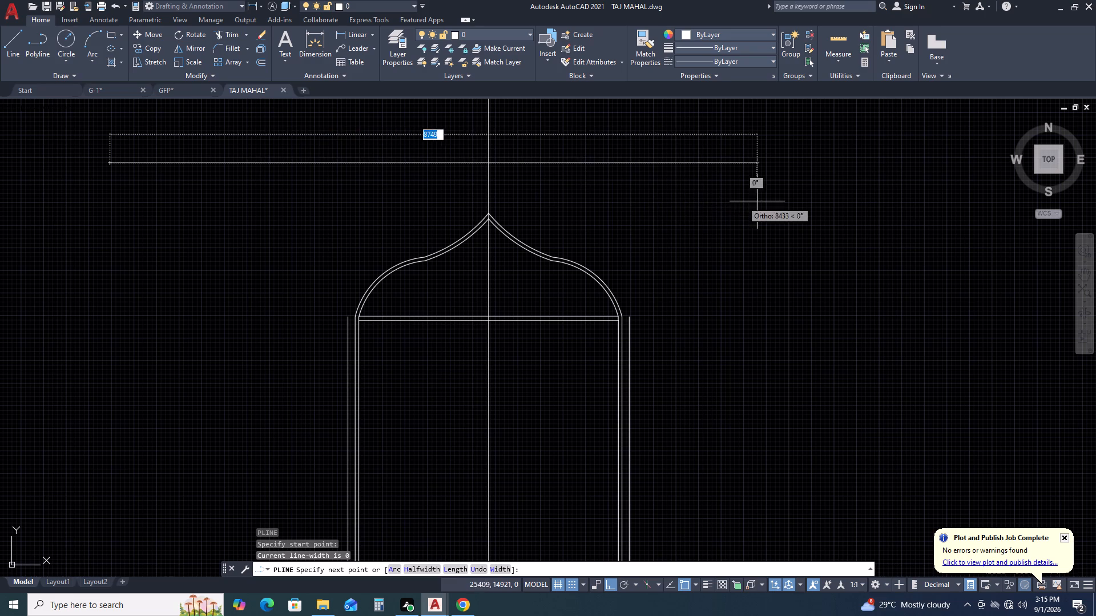
{"action": "left_click", "coordinate": [780, 198]}
{"action": "key", "text": "Escape"}
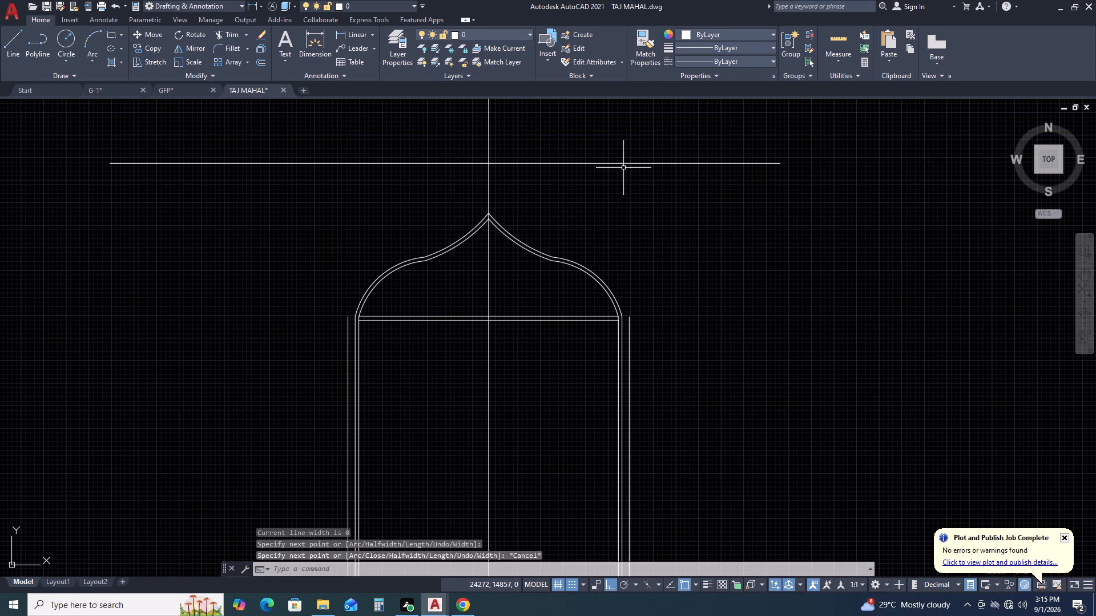
Offset the horizontal polyline above the dome 100 mm downward.
{"action": "left_click_drag", "start_coordinate": [619, 165], "coordinate": [613, 163]}
{"action": "left_click", "coordinate": [577, 147]}
{"action": "key", "text": "o"}
{"action": "key", "text": "space"}
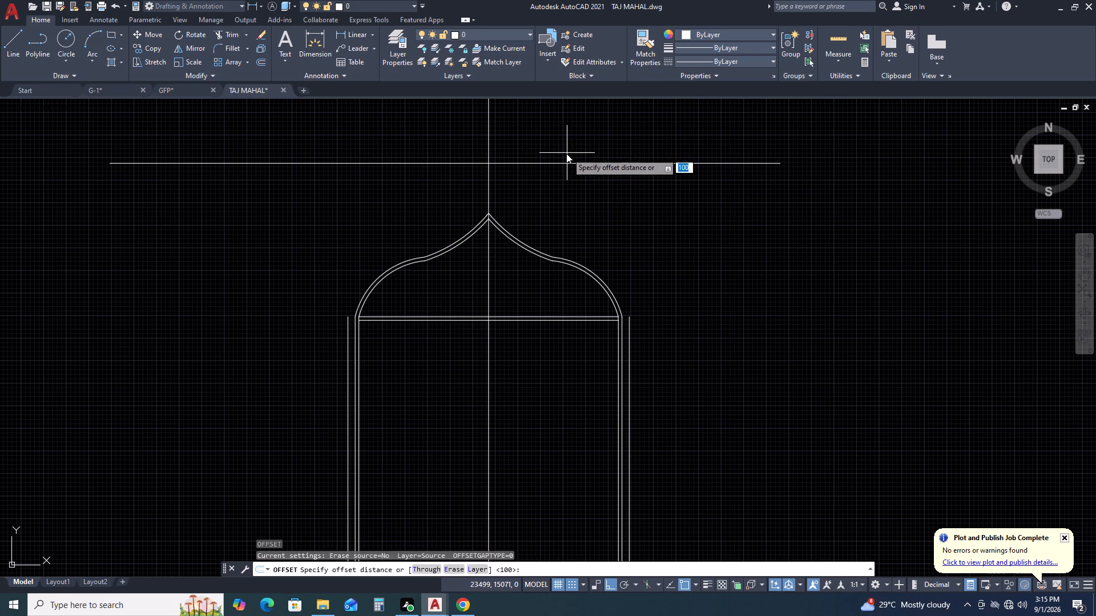
{"action": "key", "text": "1"}
{"action": "key", "text": "0"}
{"action": "key", "text": "0"}
{"action": "key", "text": "space"}
{"action": "left_click", "coordinate": [561, 197]}
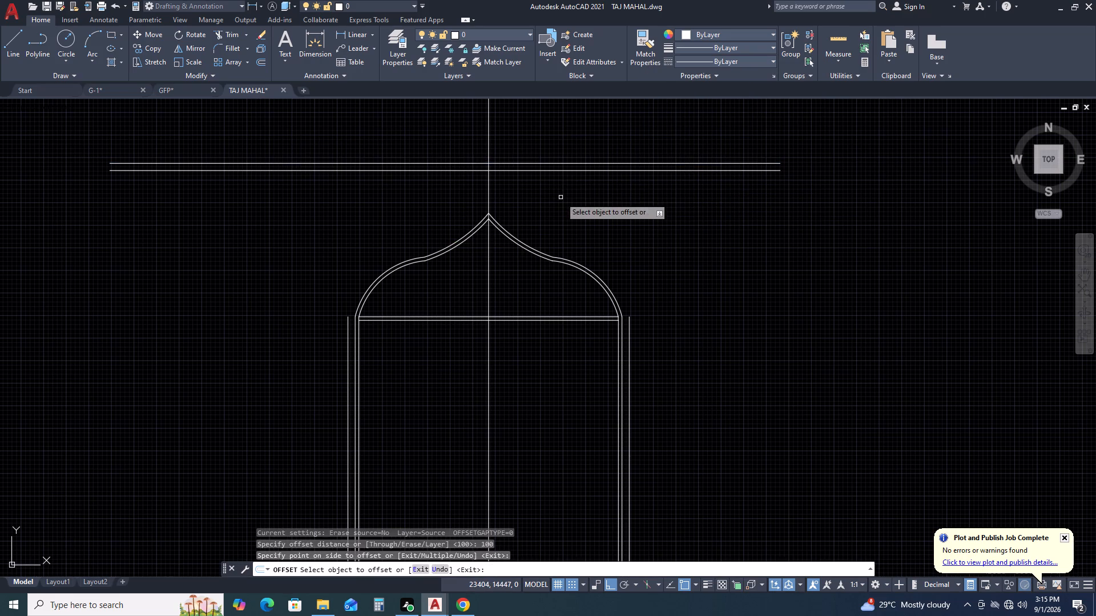
{"action": "key", "text": "Escape"}
Extend the two outermost vertical lines on each side of the frame up to the lower horizontal line above the dome.
{"action": "key", "text": "e"}
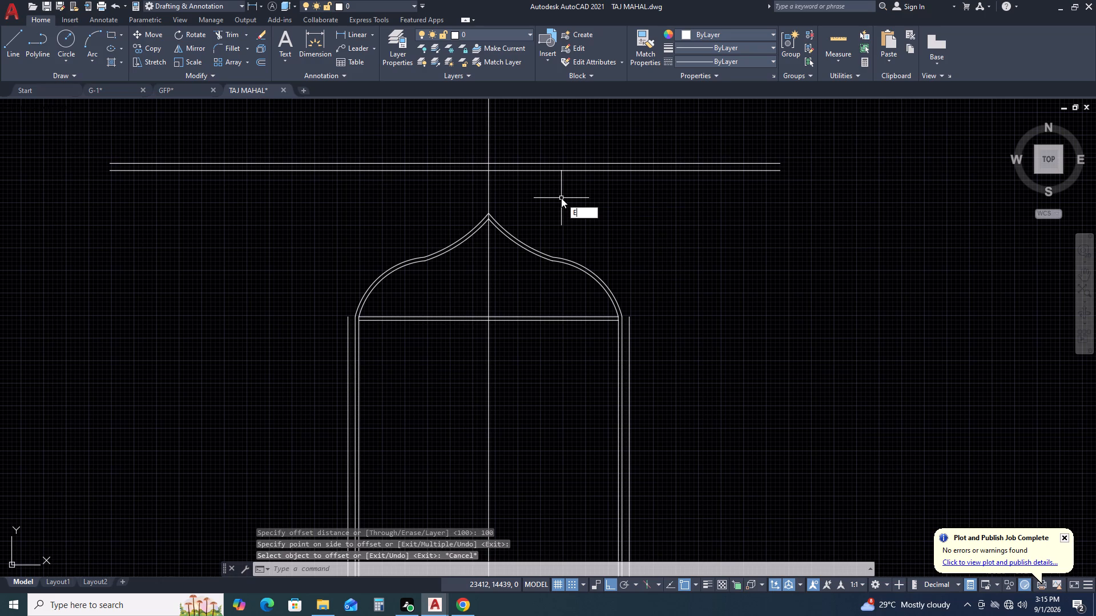
{"action": "type", "text": "X"}
{"action": "key", "text": "space"}
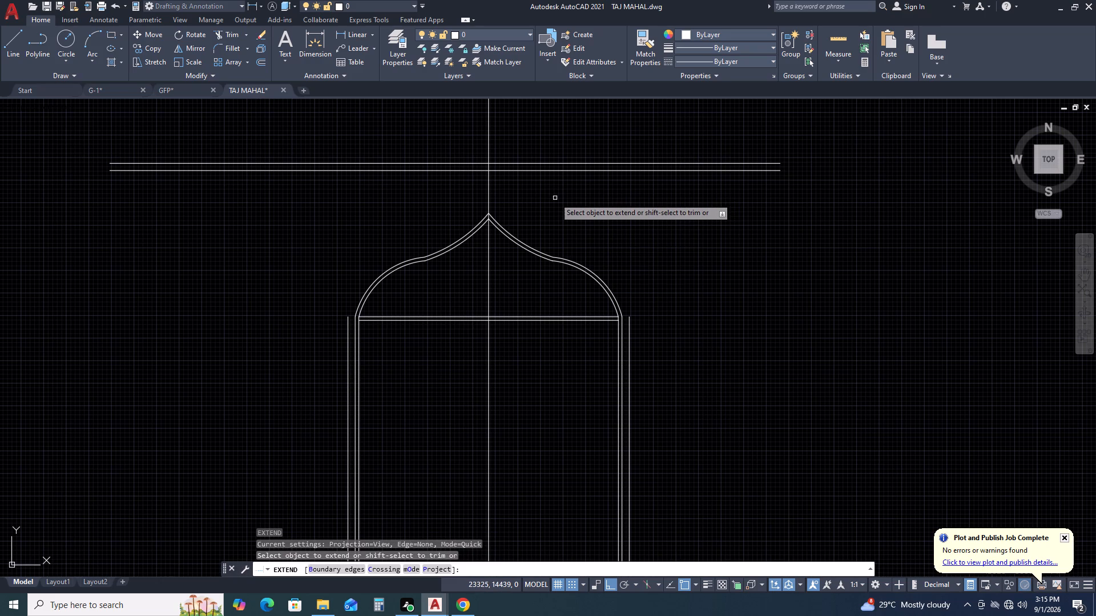
{"action": "left_click", "coordinate": [623, 330]}
{"action": "left_click", "coordinate": [631, 340]}
{"action": "left_click", "coordinate": [626, 317]}
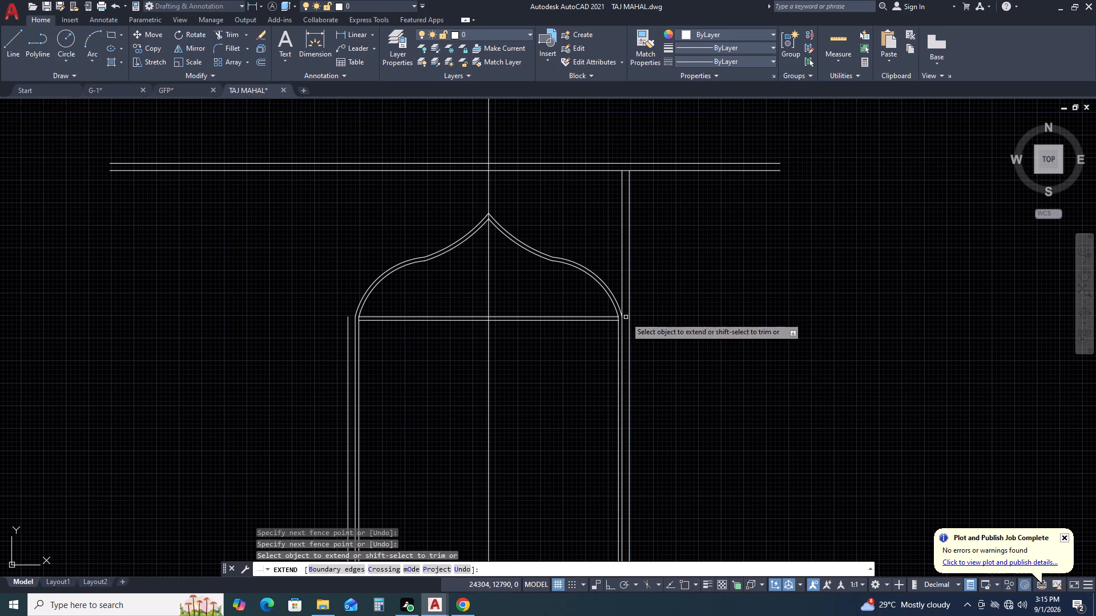
{"action": "left_click", "coordinate": [357, 327]}
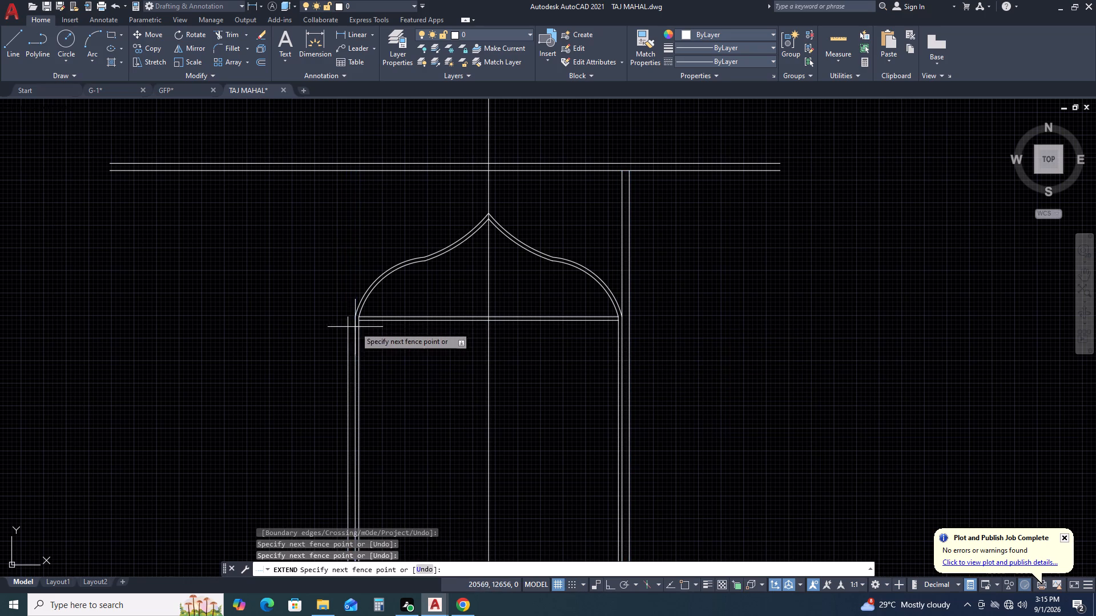
{"action": "left_click", "coordinate": [343, 330]}
Extend the same two pairs of vertical side lines up to the upper horizontal line.
{"action": "middle_click_drag", "start_coordinate": [456, 299], "coordinate": [616, 361]}
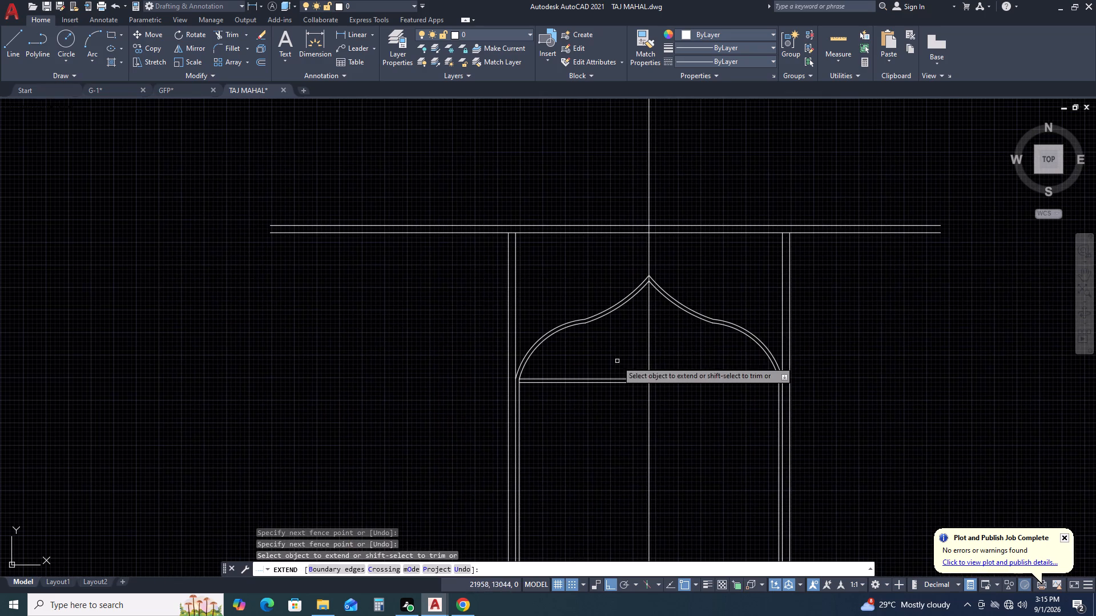
{"action": "middle_click_drag", "start_coordinate": [727, 311], "coordinate": [570, 276]}
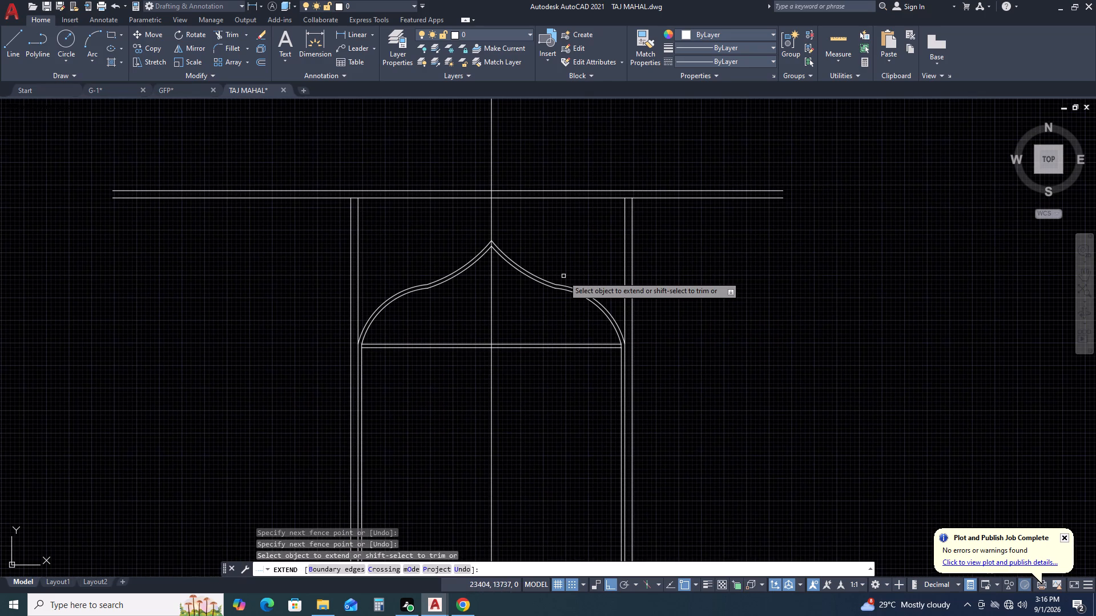
{"action": "left_click", "coordinate": [645, 216]}
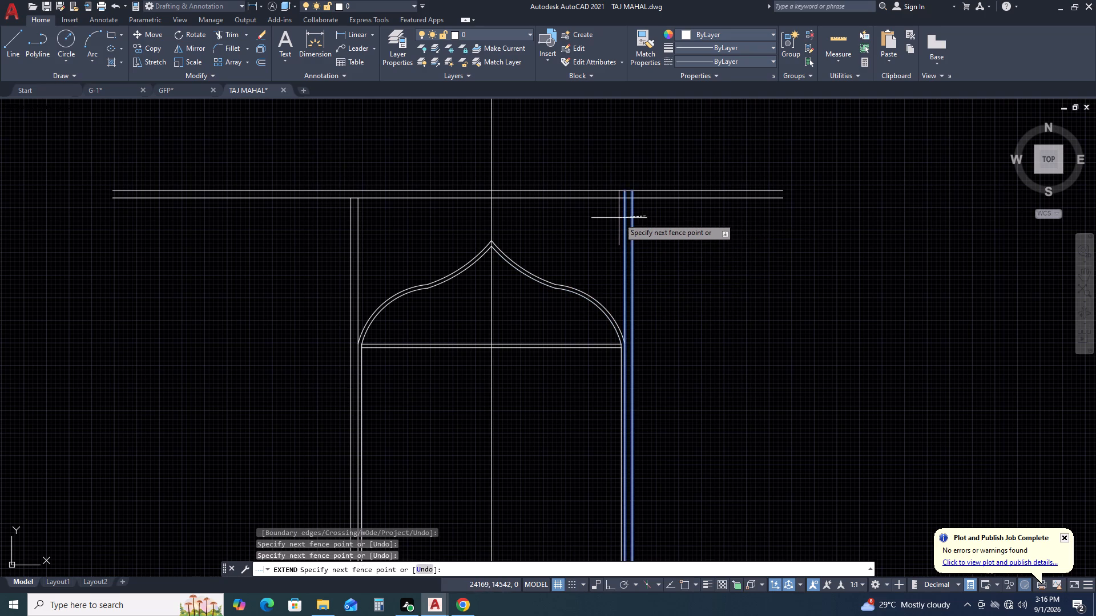
{"action": "left_click", "coordinate": [619, 218]}
{"action": "left_click_drag", "start_coordinate": [393, 229], "coordinate": [386, 229]}
{"action": "left_click", "coordinate": [310, 229]}
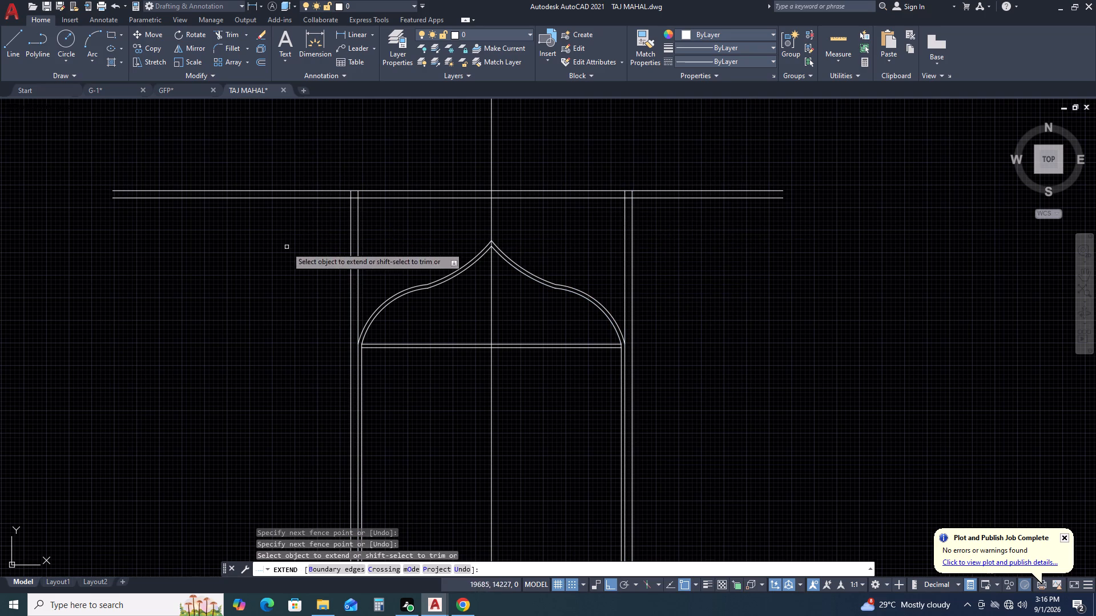
{"action": "key", "text": "Escape"}
Trim the ends of both horizontal lines that overhang the outermost vertical lines on either side.
{"action": "middle_click_drag", "start_coordinate": [421, 345], "coordinate": [460, 416]}
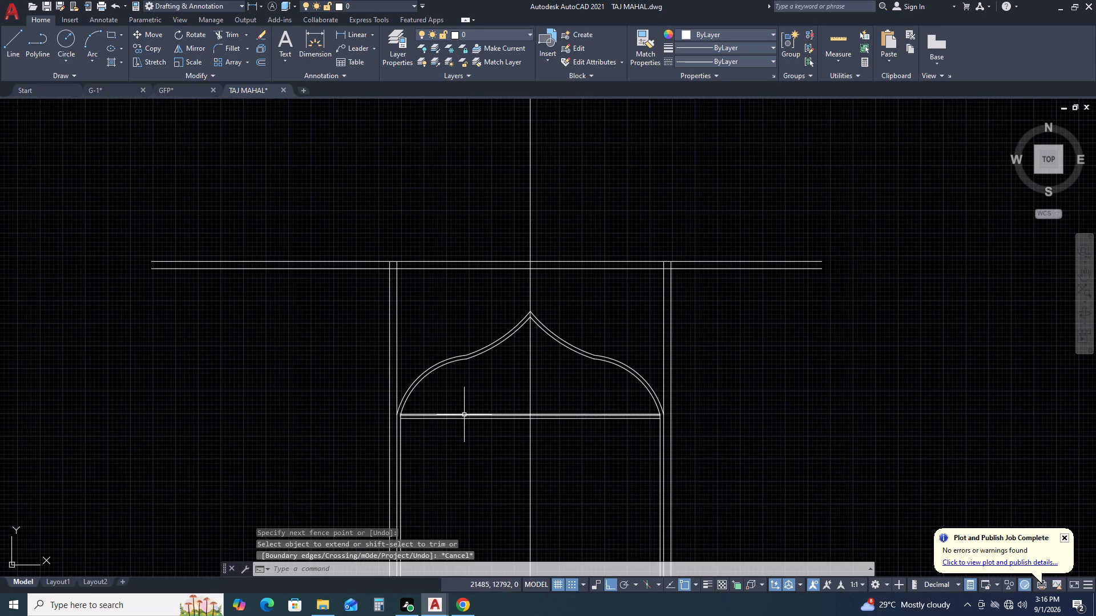
{"action": "type", "text": "TR"}
{"action": "key", "text": "space"}
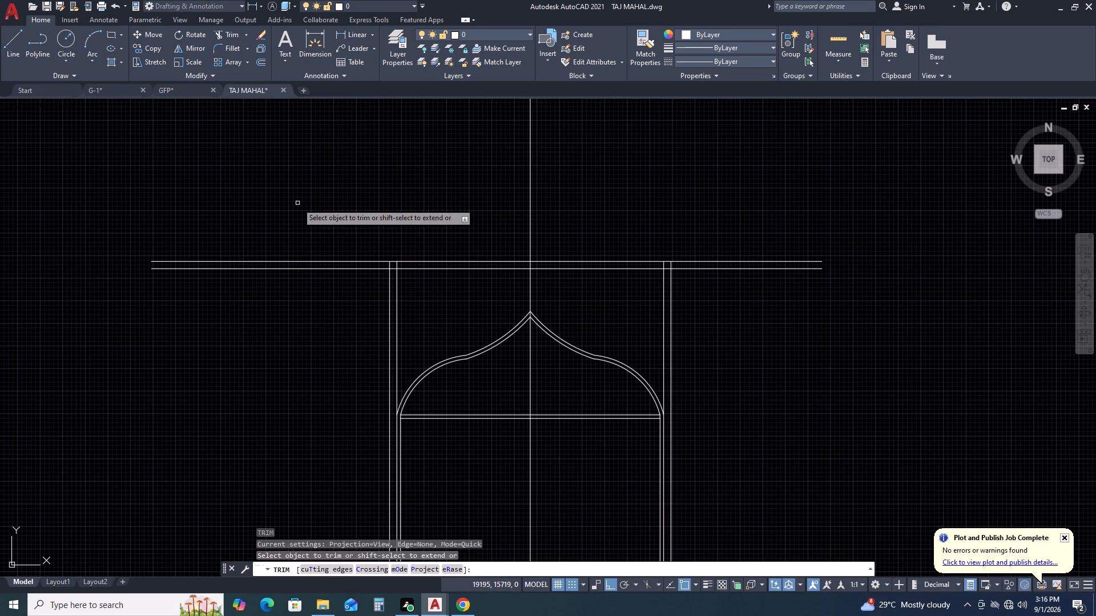
{"action": "left_click", "coordinate": [297, 203]}
{"action": "left_click", "coordinate": [286, 305]}
{"action": "left_click", "coordinate": [698, 188]}
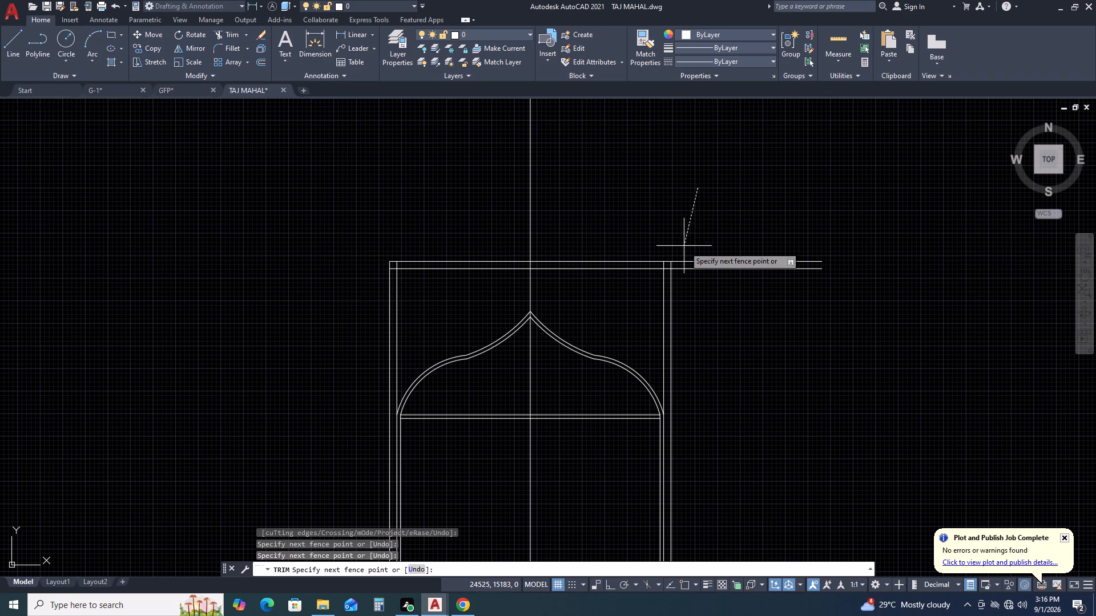
{"action": "left_click", "coordinate": [711, 311]}
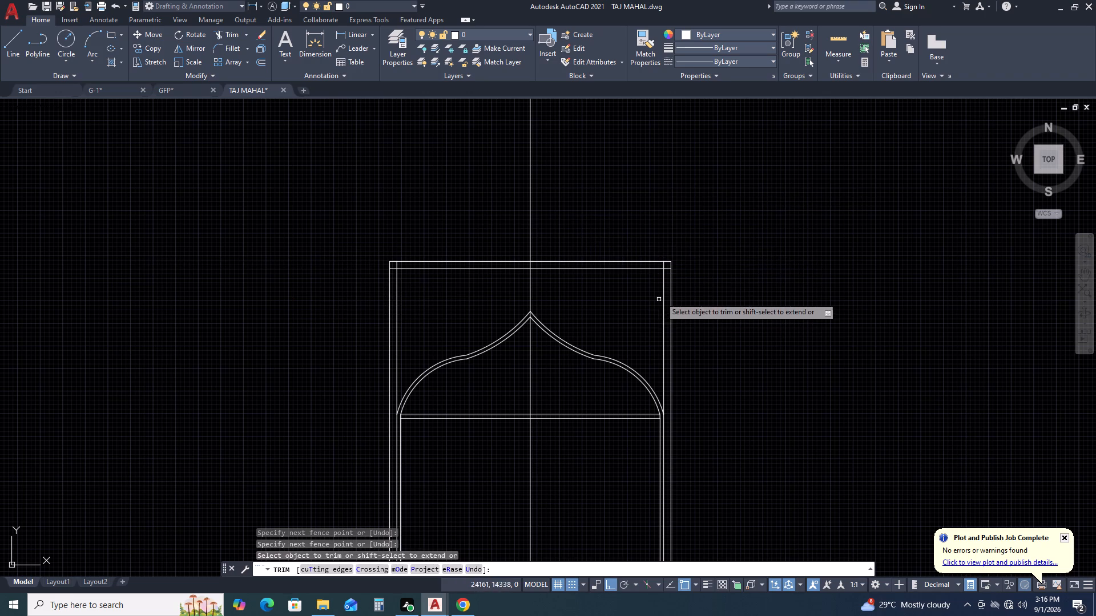
Trim the crossing line stubs at the outer border's top right and top left corners to form clean inner corners.
{"action": "scroll", "coordinate": [667, 285], "scroll_direction": "up", "scroll_amount": 3}
{"action": "scroll", "coordinate": [636, 218], "scroll_direction": "up", "scroll_amount": 2}
{"action": "left_click", "coordinate": [673, 269]}
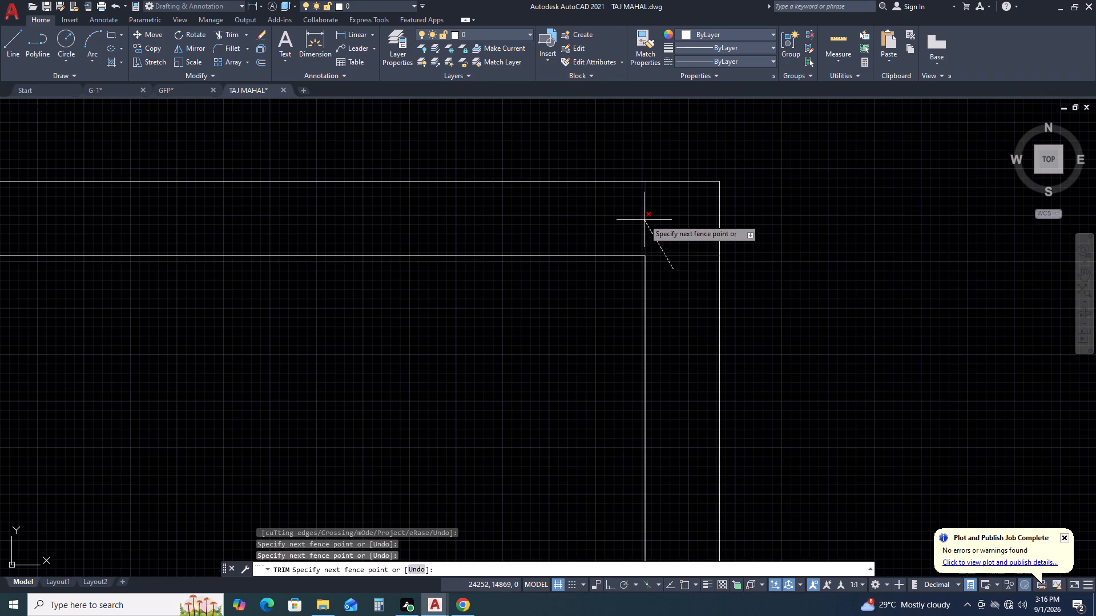
{"action": "left_click", "coordinate": [640, 212]}
{"action": "scroll", "coordinate": [626, 228], "scroll_direction": "down", "scroll_amount": 6}
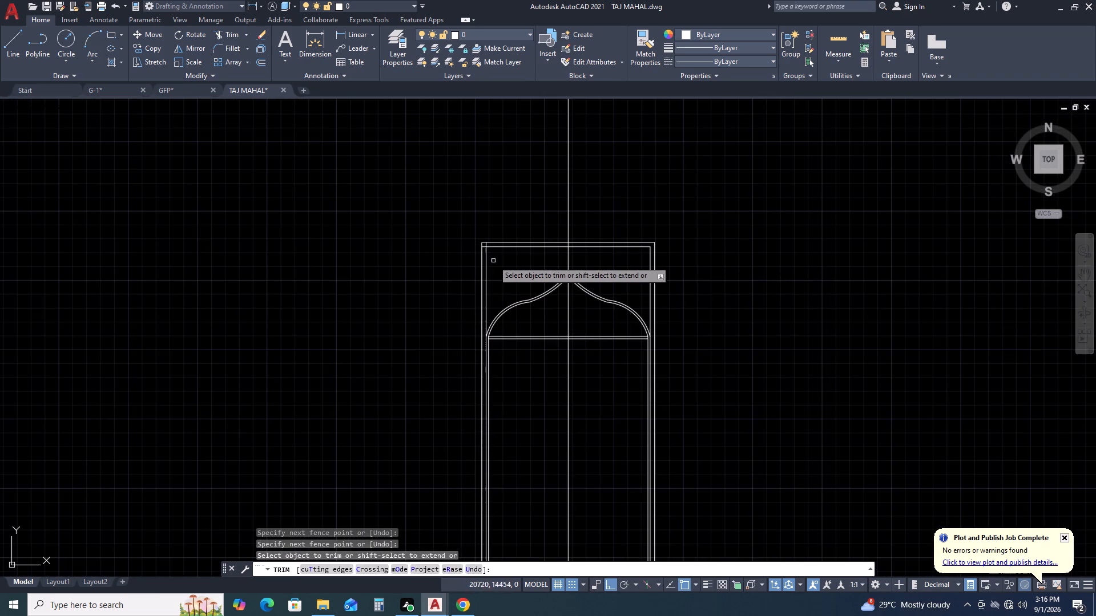
{"action": "scroll", "coordinate": [486, 254], "scroll_direction": "up", "scroll_amount": 5}
{"action": "left_click", "coordinate": [509, 213]}
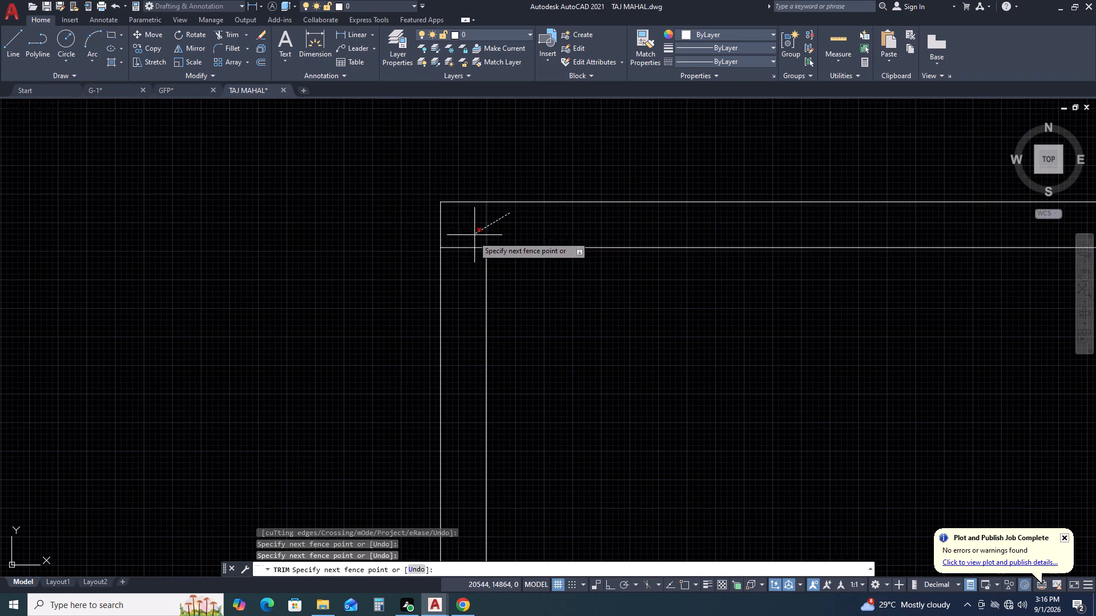
{"action": "left_click", "coordinate": [465, 252]}
{"action": "scroll", "coordinate": [367, 248], "scroll_direction": "down", "scroll_amount": 7}
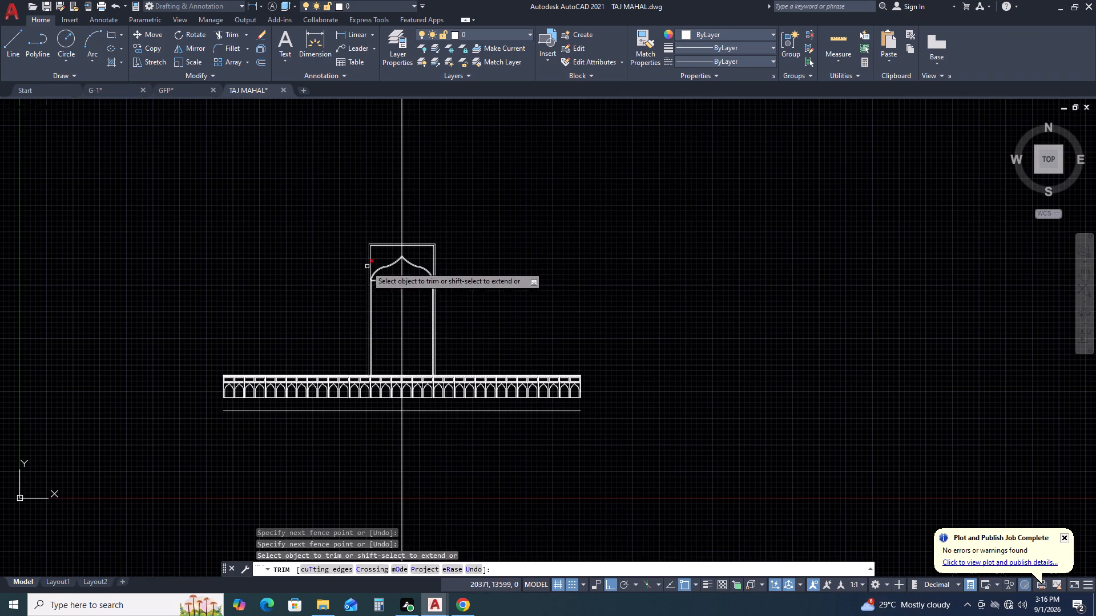
{"action": "scroll", "coordinate": [361, 266], "scroll_direction": "up", "scroll_amount": 2}
{"action": "middle_click_drag", "start_coordinate": [470, 318], "coordinate": [500, 260]}
{"action": "middle_click", "coordinate": [500, 260]}
{"action": "scroll", "coordinate": [589, 349], "scroll_direction": "down", "scroll_amount": 2}
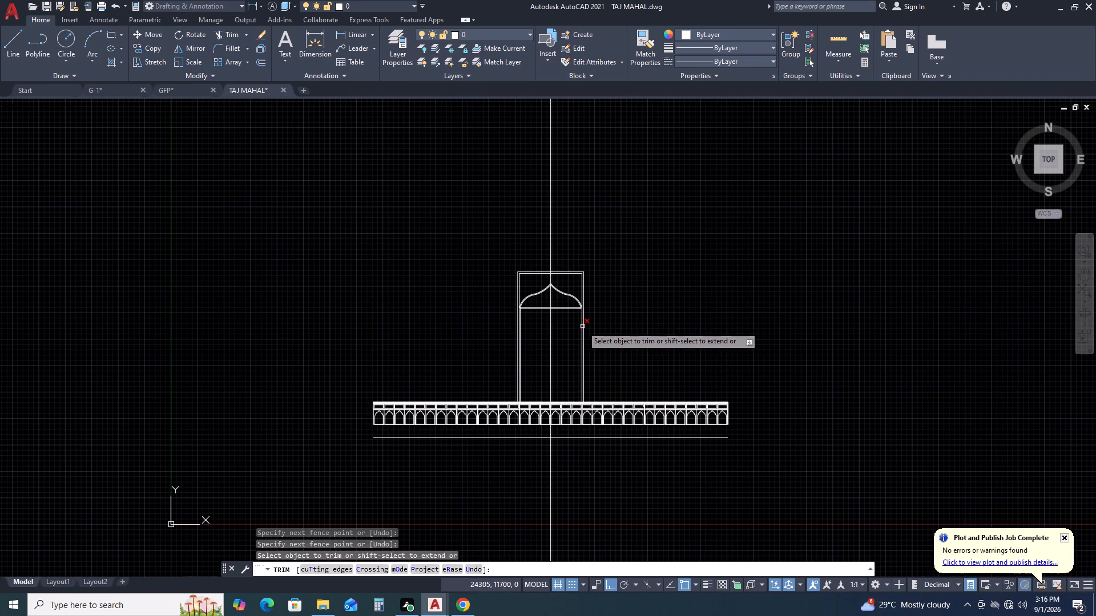
{"action": "key", "text": "Escape"}
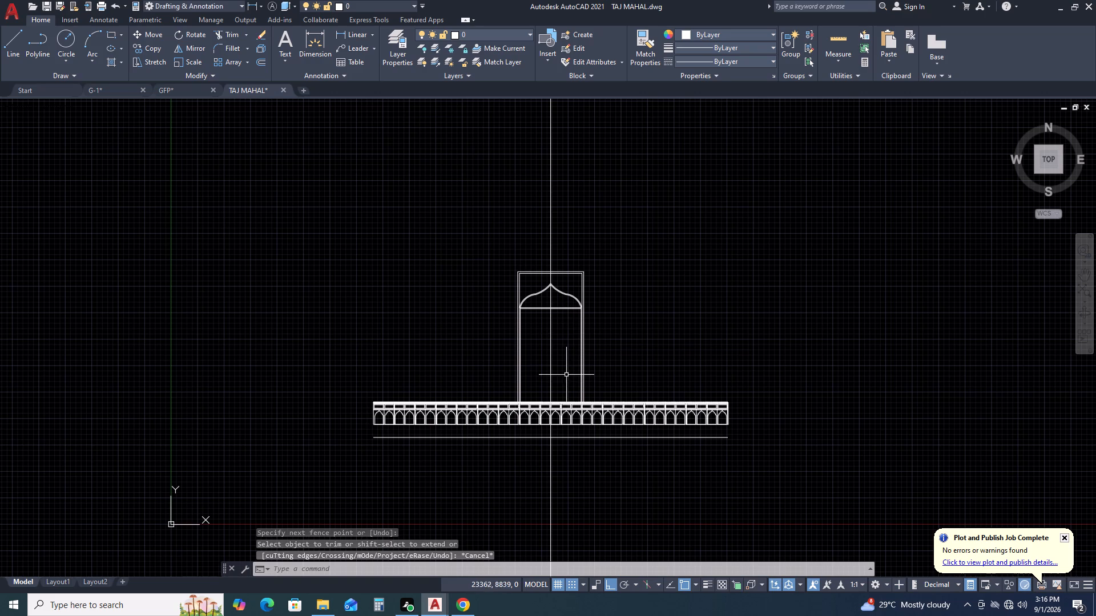
Draw a horizontal line about 3900 mm long across the frame's lower part, between the outer border's left and right sides.
{"action": "middle_click", "coordinate": [568, 329]}
{"action": "key", "text": "l"}
{"action": "key", "text": "space"}
{"action": "scroll", "coordinate": [507, 387], "scroll_direction": "up", "scroll_amount": 2}
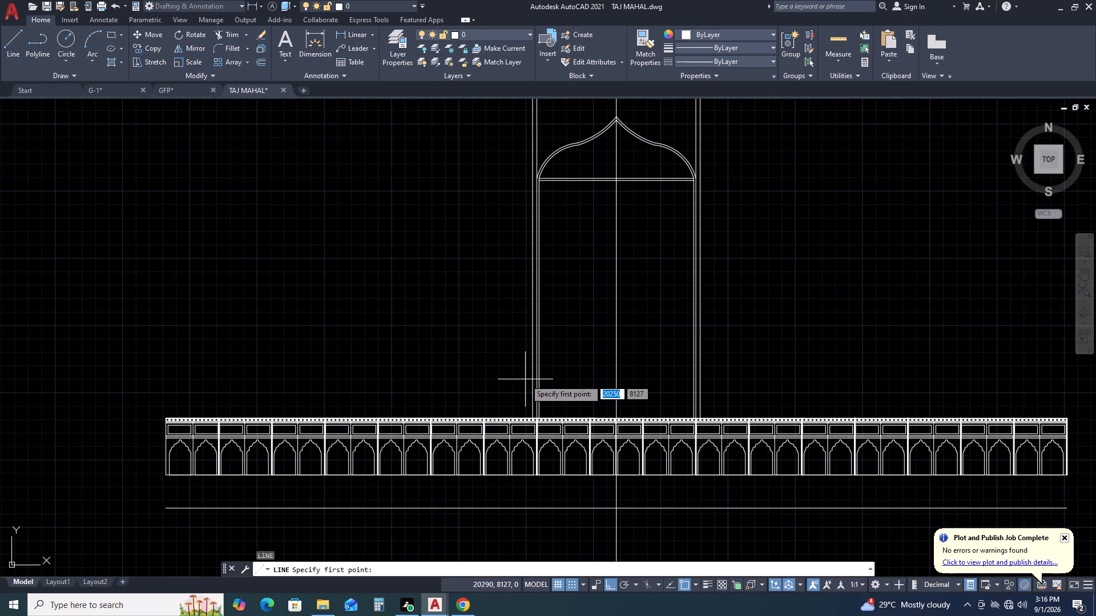
{"action": "left_click", "coordinate": [531, 376]}
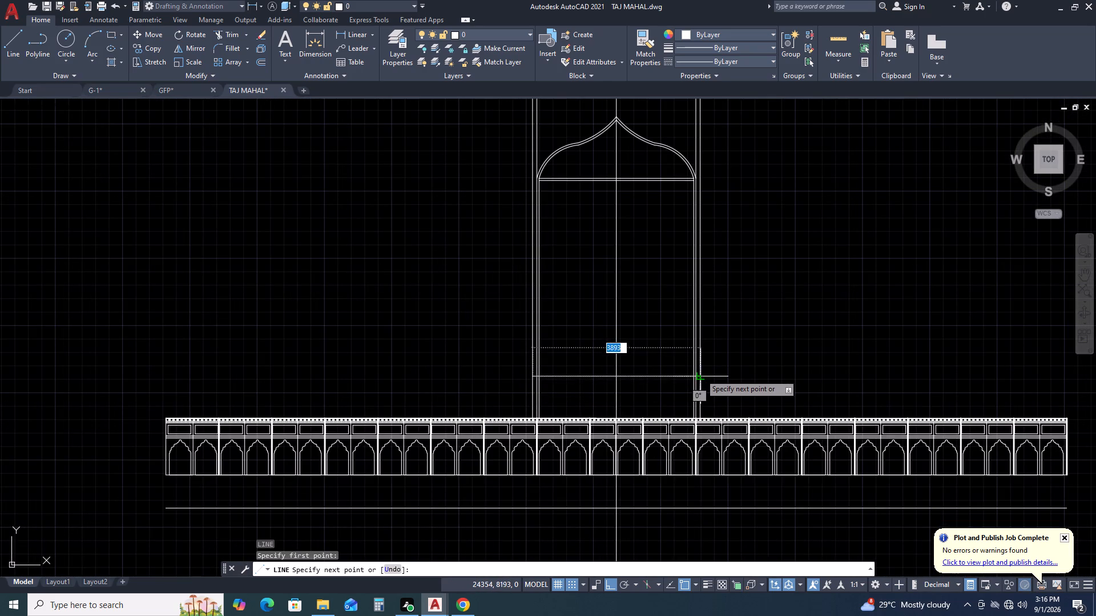
{"action": "left_click", "coordinate": [700, 375]}
{"action": "key", "text": "Escape"}
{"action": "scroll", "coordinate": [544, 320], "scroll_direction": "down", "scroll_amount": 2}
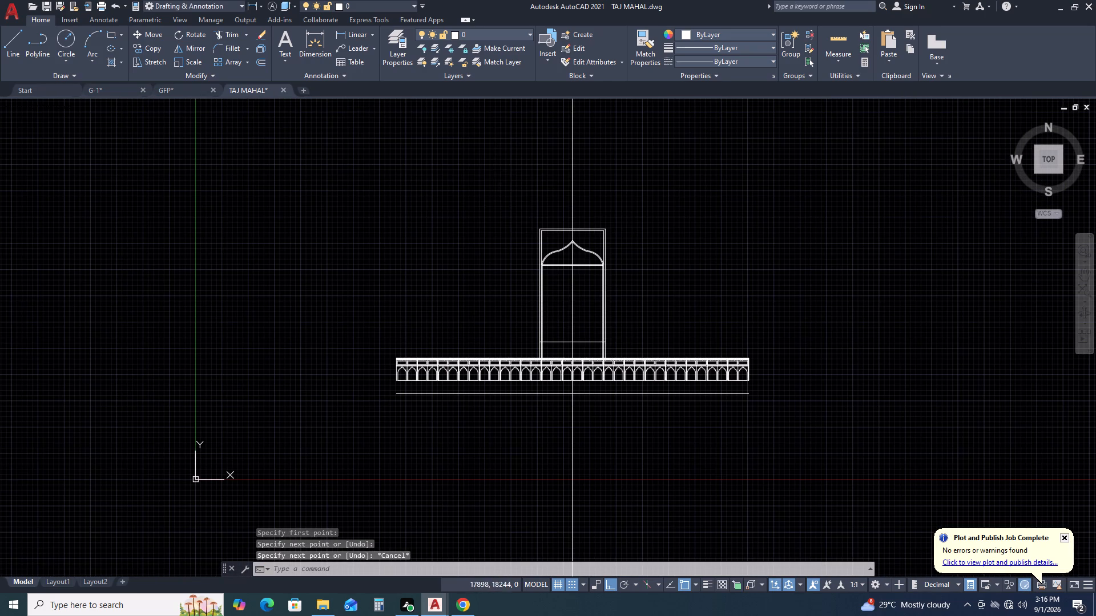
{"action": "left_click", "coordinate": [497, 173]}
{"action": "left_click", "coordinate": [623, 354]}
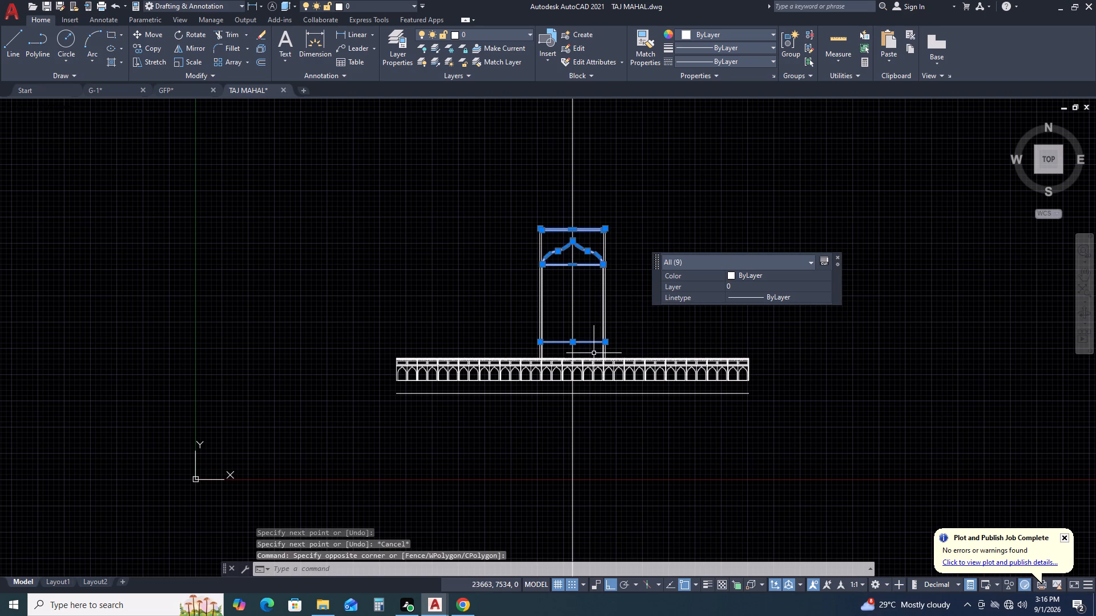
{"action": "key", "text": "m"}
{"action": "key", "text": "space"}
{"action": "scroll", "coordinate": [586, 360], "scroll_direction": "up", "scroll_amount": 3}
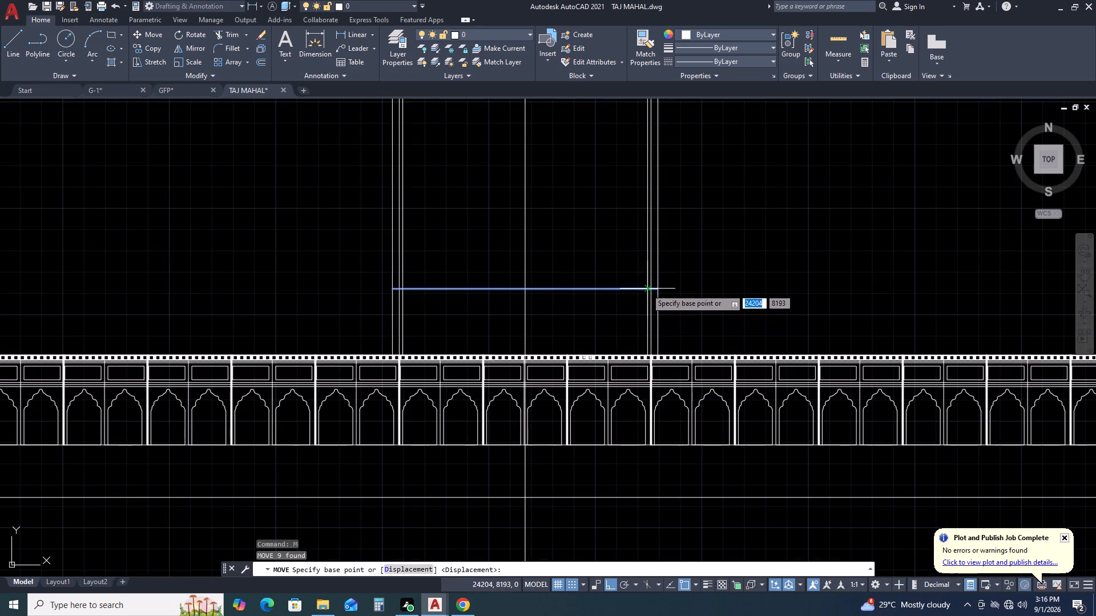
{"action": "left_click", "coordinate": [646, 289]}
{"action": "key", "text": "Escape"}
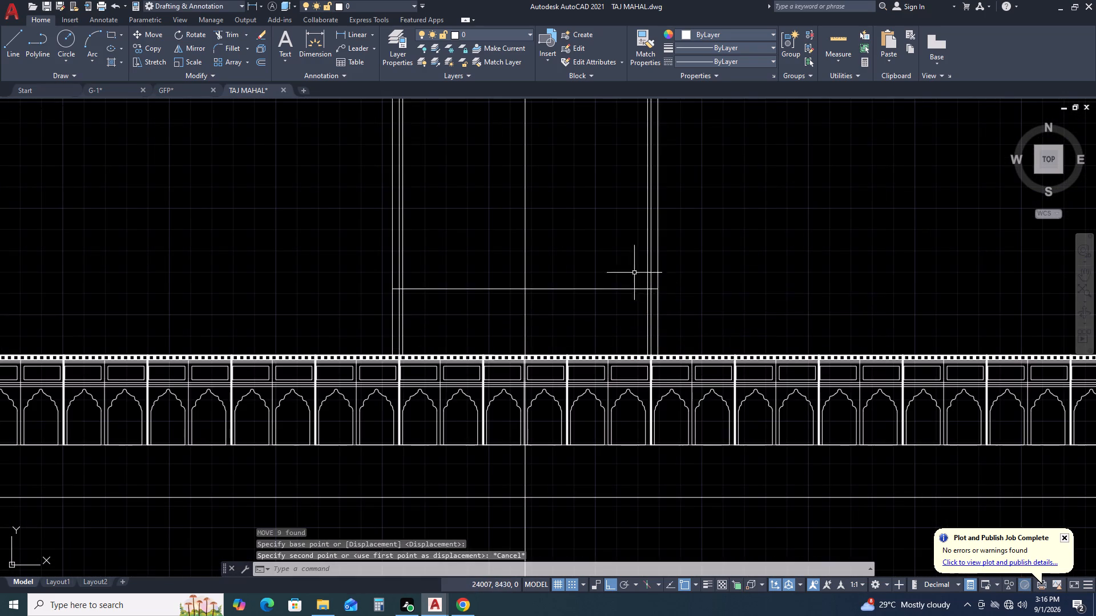
Trim the frame's left and right vertical side lines below the horizontal line drawn across its lower part.
{"action": "scroll", "coordinate": [634, 273], "scroll_direction": "down", "scroll_amount": 5}
{"action": "scroll", "coordinate": [619, 258], "scroll_direction": "up", "scroll_amount": 2}
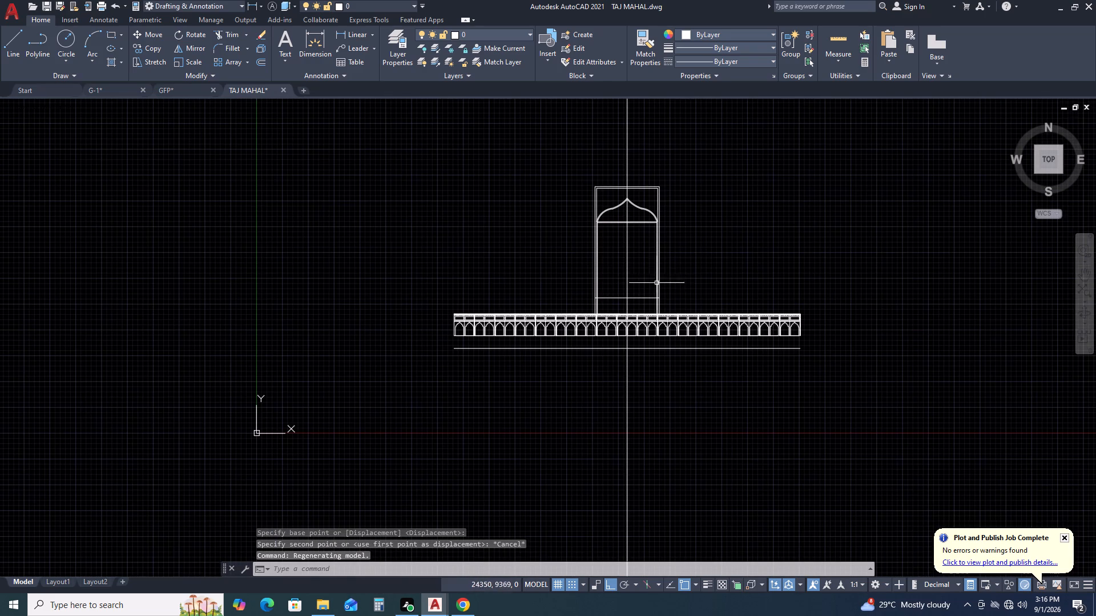
{"action": "middle_click_drag", "start_coordinate": [651, 291], "coordinate": [642, 311]}
{"action": "middle_click_drag", "start_coordinate": [665, 213], "coordinate": [639, 258]}
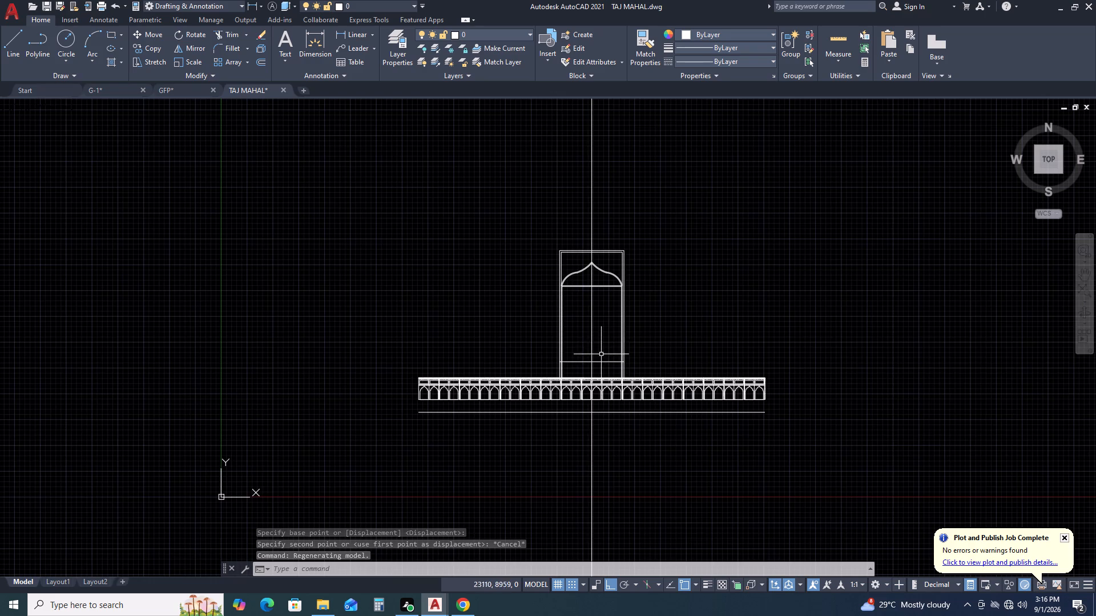
{"action": "scroll", "coordinate": [597, 363], "scroll_direction": "up", "scroll_amount": 3}
{"action": "left_click", "coordinate": [610, 351]}
{"action": "key", "text": "Escape"}
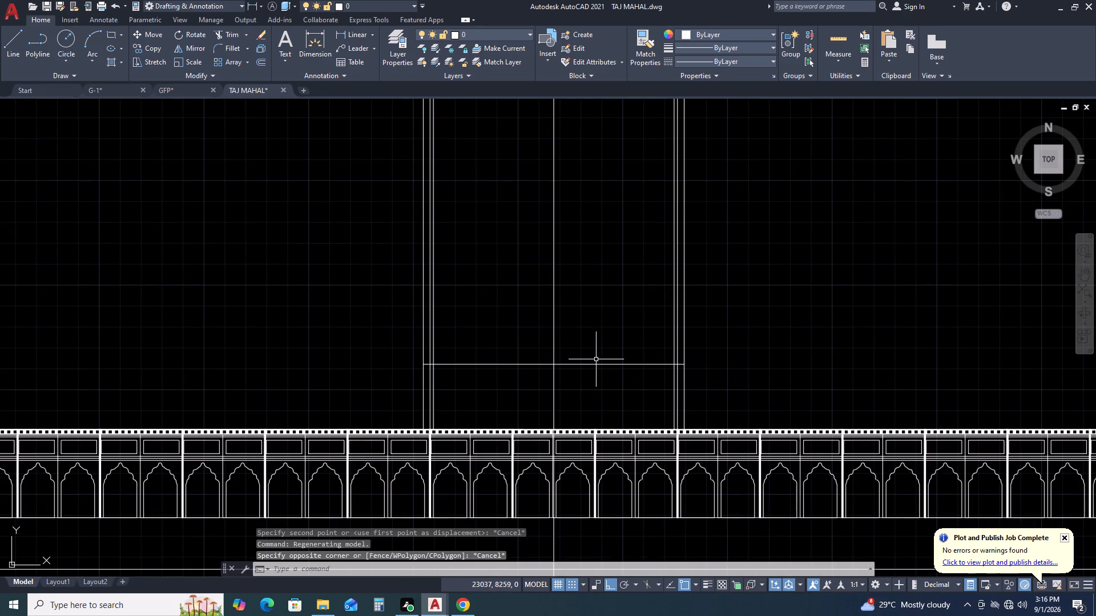
{"action": "key", "text": "t"}
{"action": "key", "text": "r"}
{"action": "key", "text": "space"}
{"action": "left_click", "coordinate": [711, 377]}
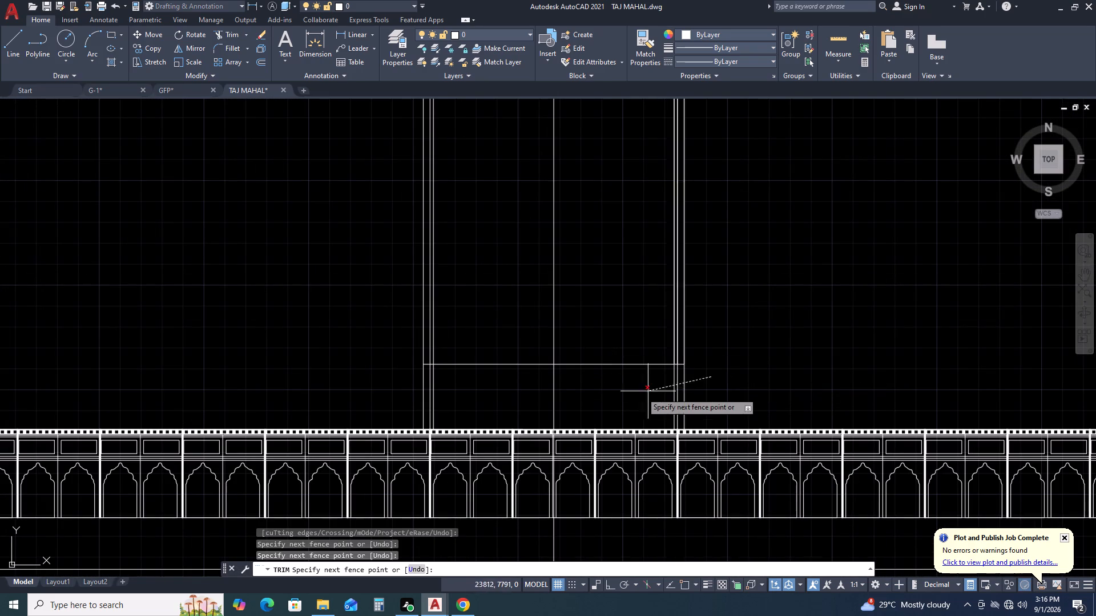
{"action": "left_click", "coordinate": [641, 392]}
{"action": "left_click", "coordinate": [471, 396]}
{"action": "left_click", "coordinate": [396, 387]}
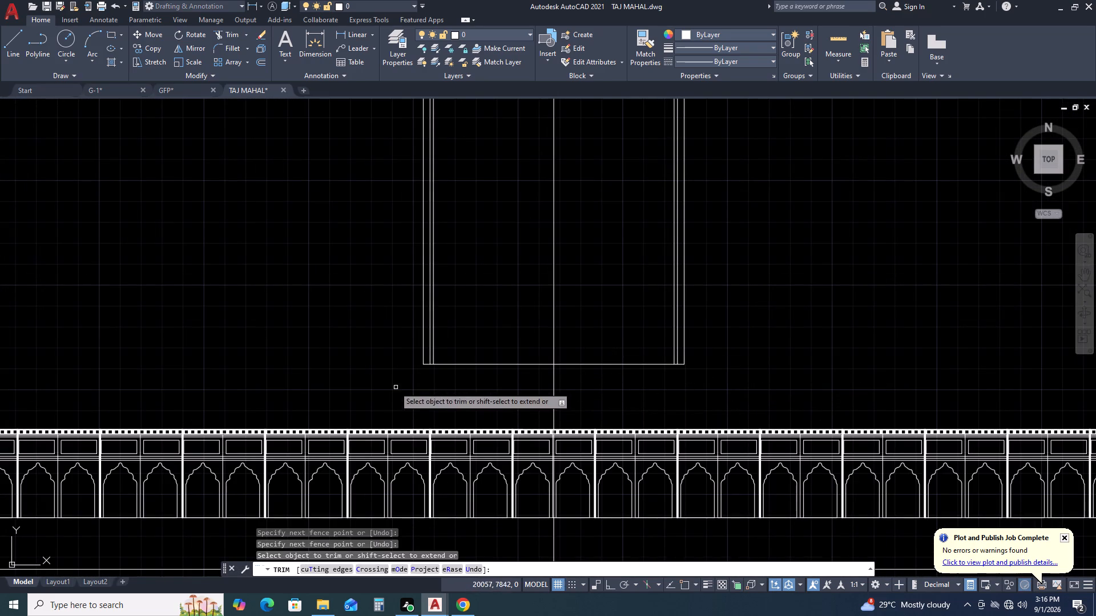
{"action": "key", "text": "Escape"}
Move the whole domed frame straight down so that its bottom line rests on the top edge of the base.
{"action": "scroll", "coordinate": [611, 363], "scroll_direction": "down", "scroll_amount": 4}
{"action": "left_click", "coordinate": [571, 269]}
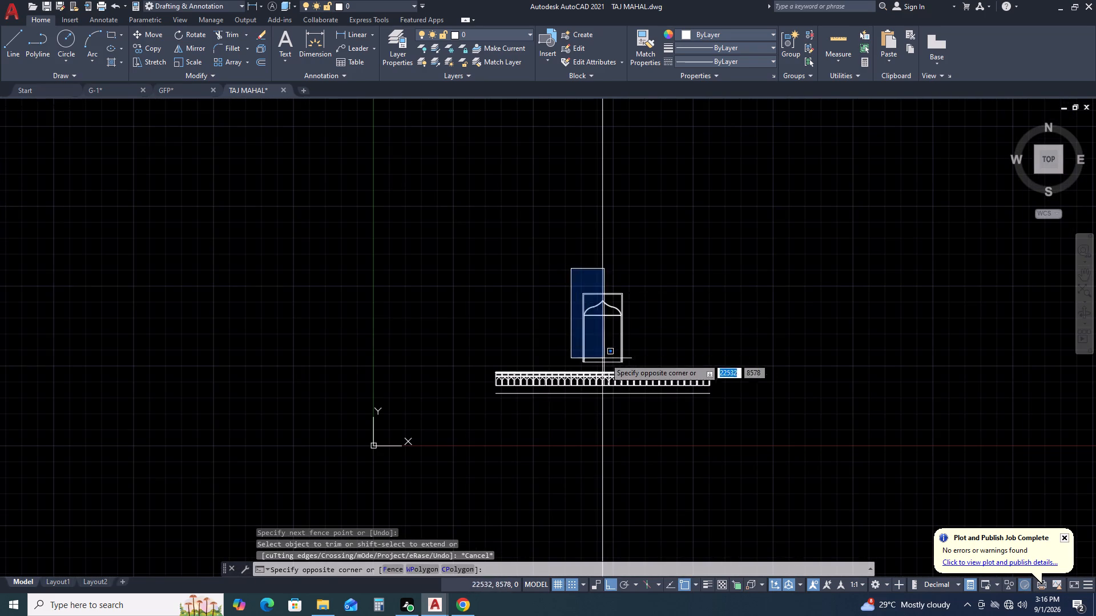
{"action": "scroll", "coordinate": [620, 363], "scroll_direction": "up", "scroll_amount": 1}
{"action": "left_click", "coordinate": [637, 374]}
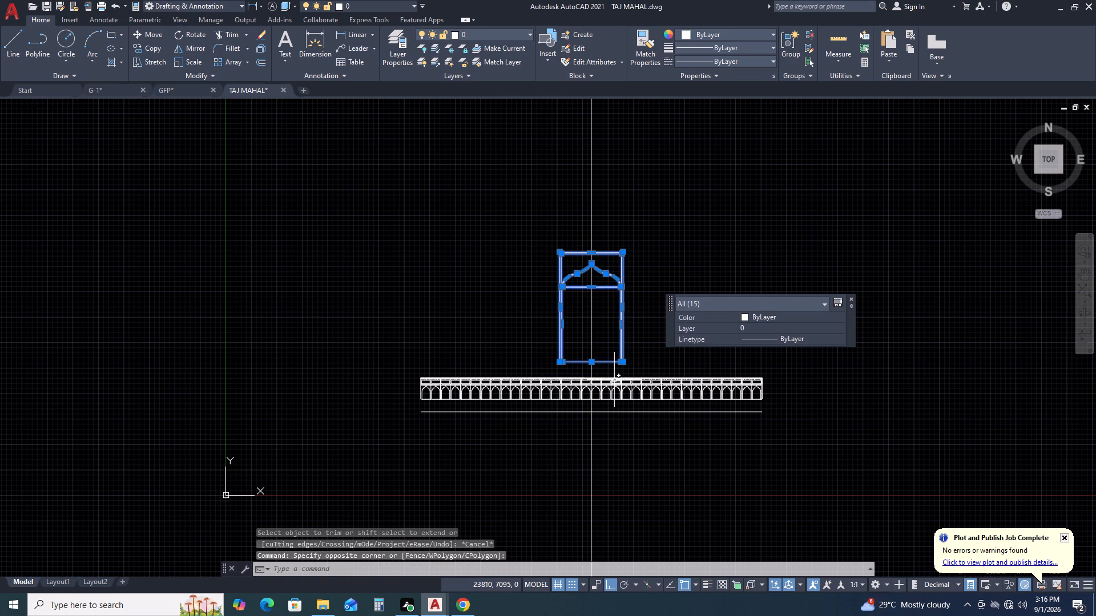
{"action": "type", "text": "M"}
{"action": "key", "text": "space"}
{"action": "scroll", "coordinate": [614, 380], "scroll_direction": "up", "scroll_amount": 6}
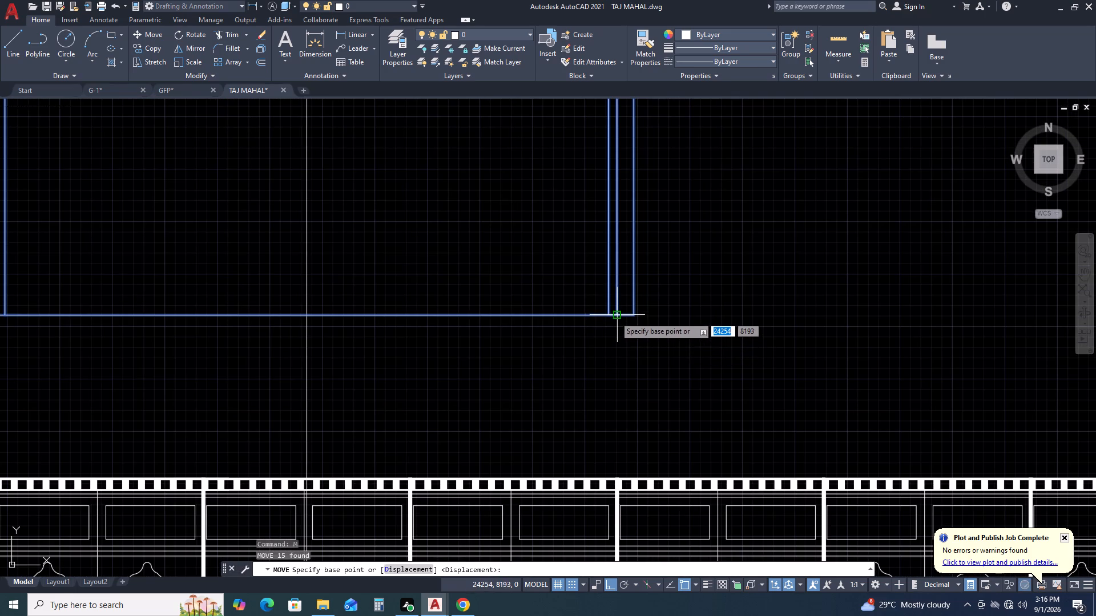
{"action": "left_click", "coordinate": [615, 316]}
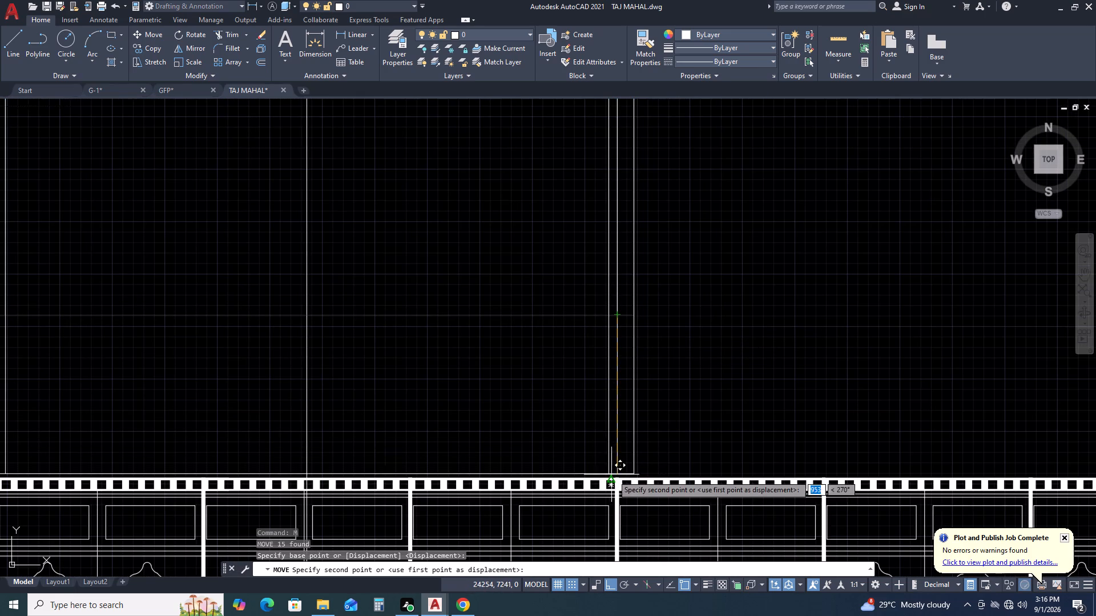
{"action": "left_click", "coordinate": [620, 476]}
{"action": "scroll", "coordinate": [646, 368], "scroll_direction": "down", "scroll_amount": 4}
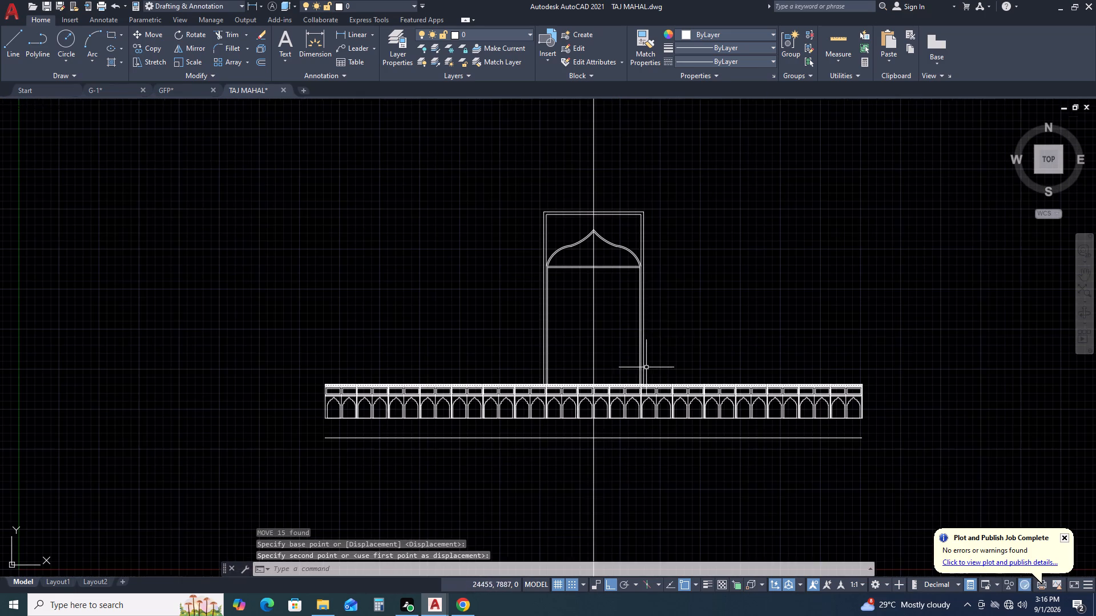
Join the outer border's top line and two side lines into a single polyline.
{"action": "middle_click_drag", "start_coordinate": [639, 204], "coordinate": [624, 209]}
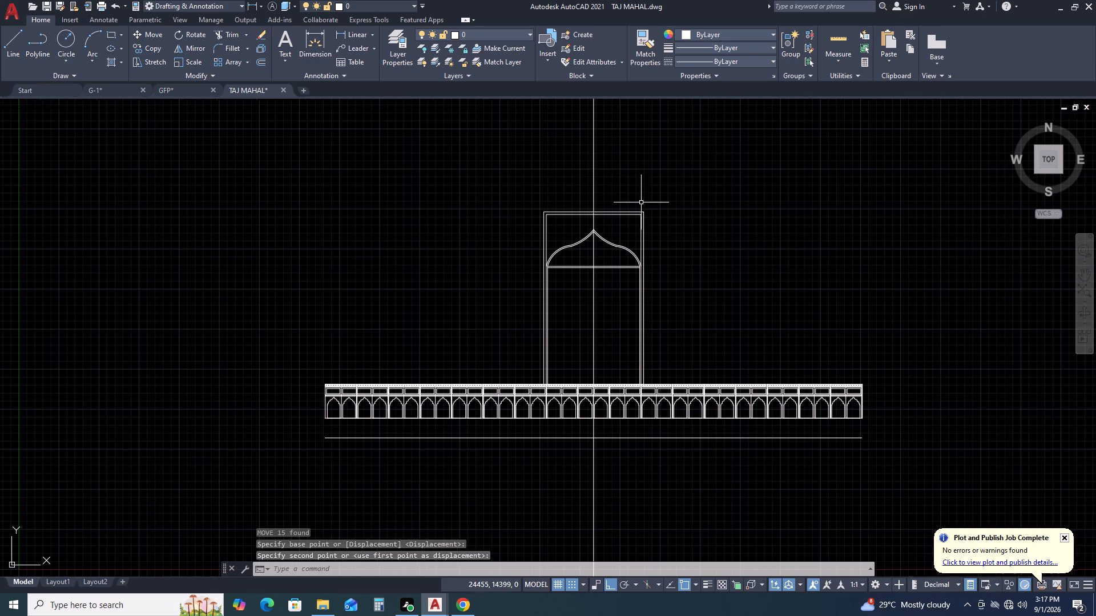
{"action": "middle_click_drag", "start_coordinate": [624, 209], "coordinate": [536, 223]}
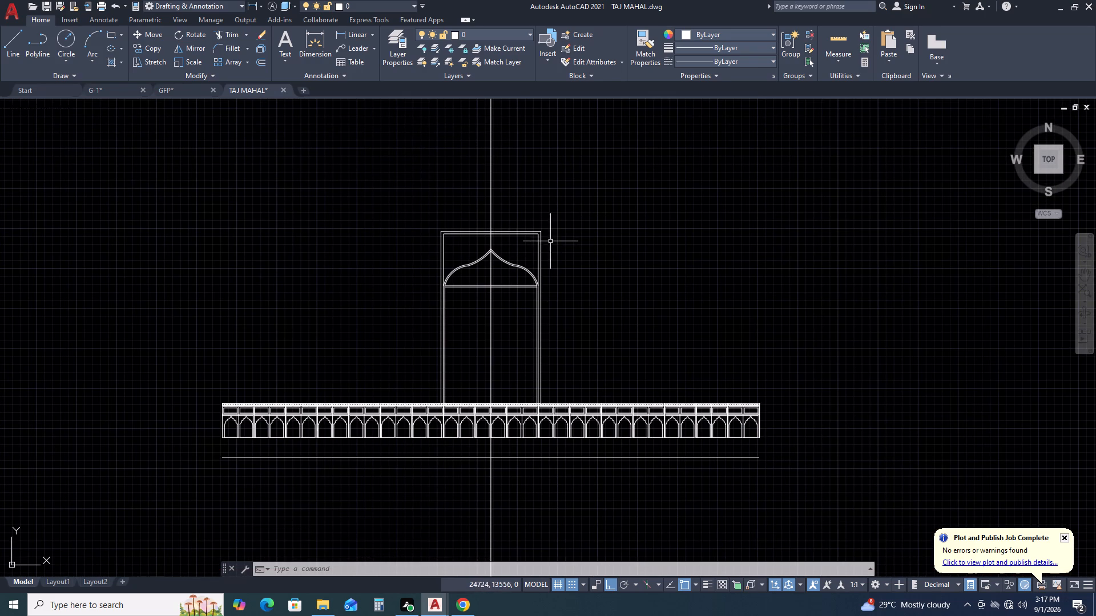
{"action": "scroll", "coordinate": [541, 230], "scroll_direction": "up", "scroll_amount": 2}
{"action": "left_click", "coordinate": [541, 245]}
{"action": "left_click", "coordinate": [533, 228]}
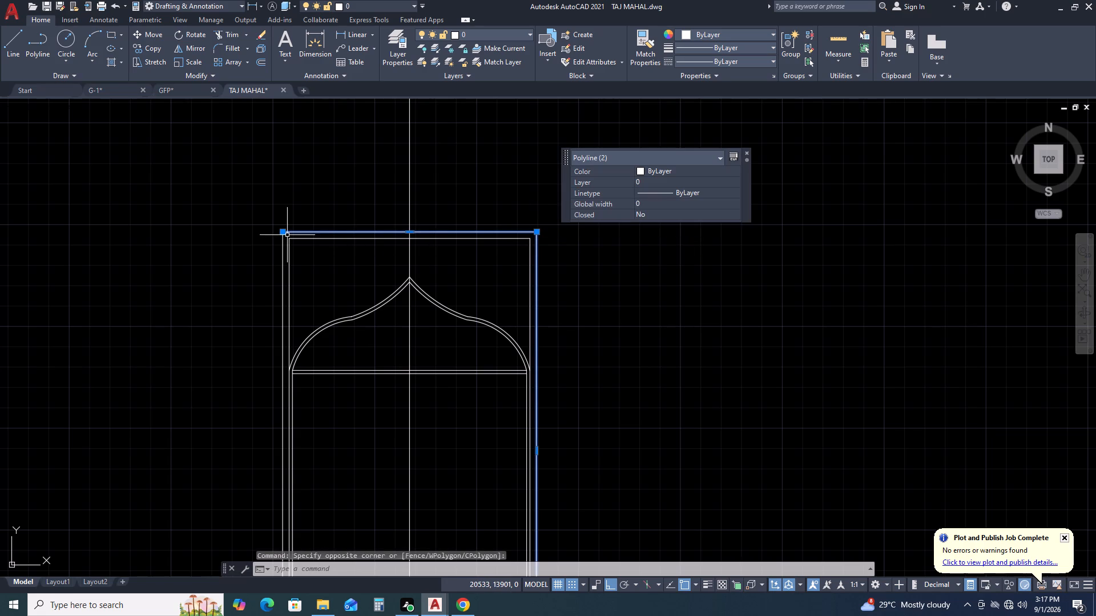
{"action": "left_click", "coordinate": [279, 240]}
{"action": "left_click", "coordinate": [284, 232]}
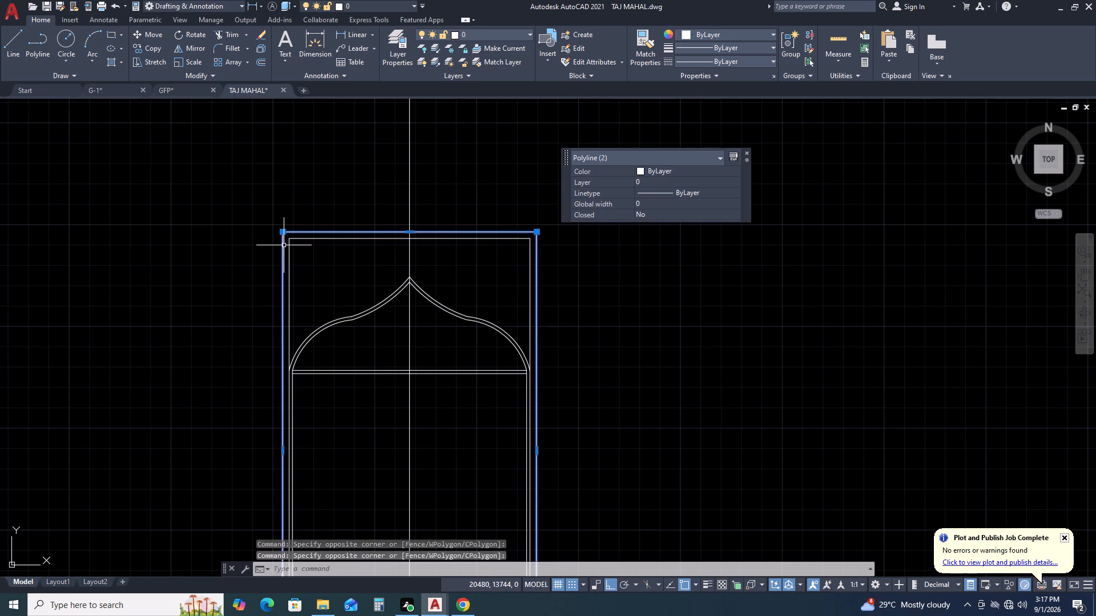
{"action": "left_click", "coordinate": [284, 245]}
{"action": "key", "text": "j"}
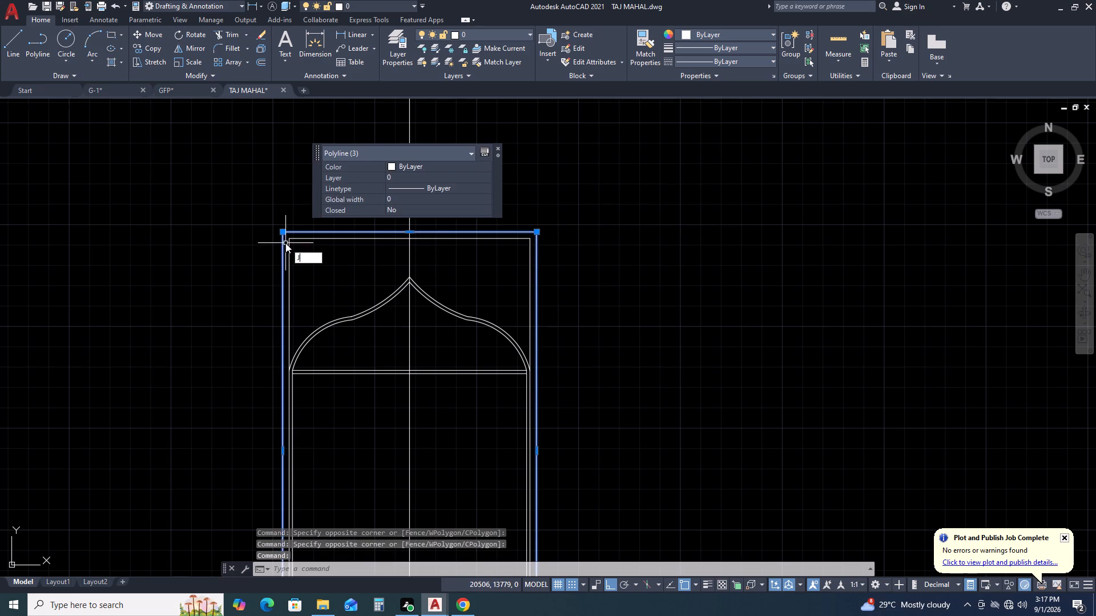
{"action": "key", "text": "Return"}
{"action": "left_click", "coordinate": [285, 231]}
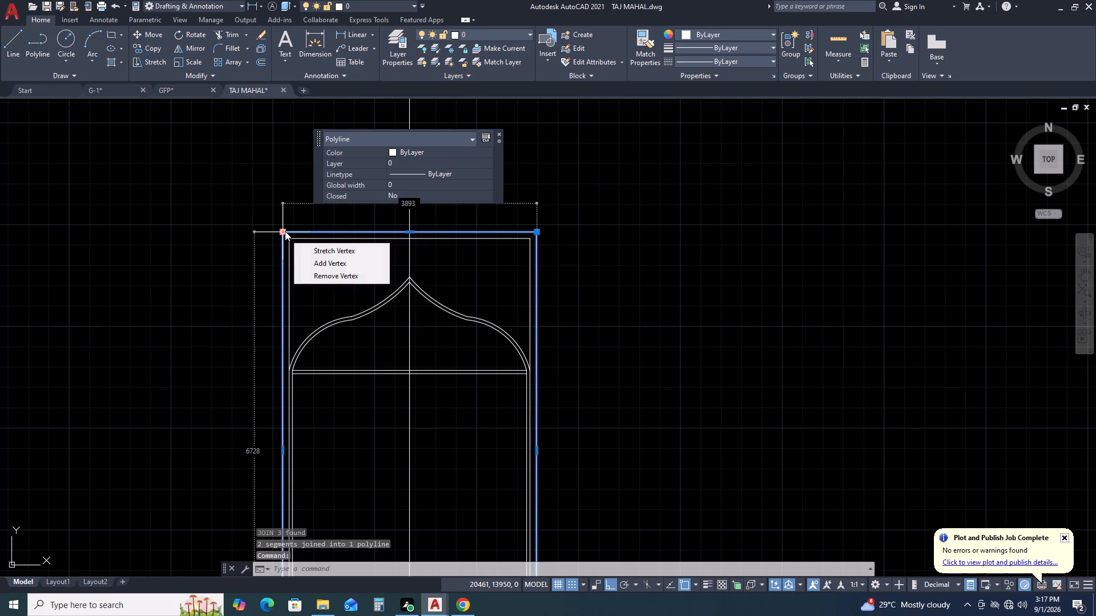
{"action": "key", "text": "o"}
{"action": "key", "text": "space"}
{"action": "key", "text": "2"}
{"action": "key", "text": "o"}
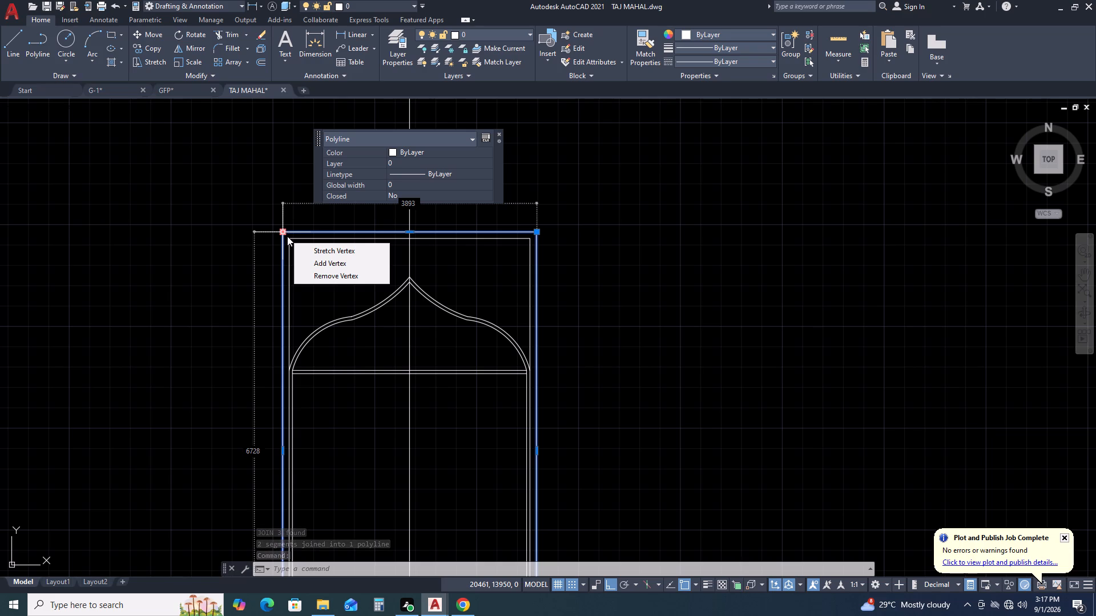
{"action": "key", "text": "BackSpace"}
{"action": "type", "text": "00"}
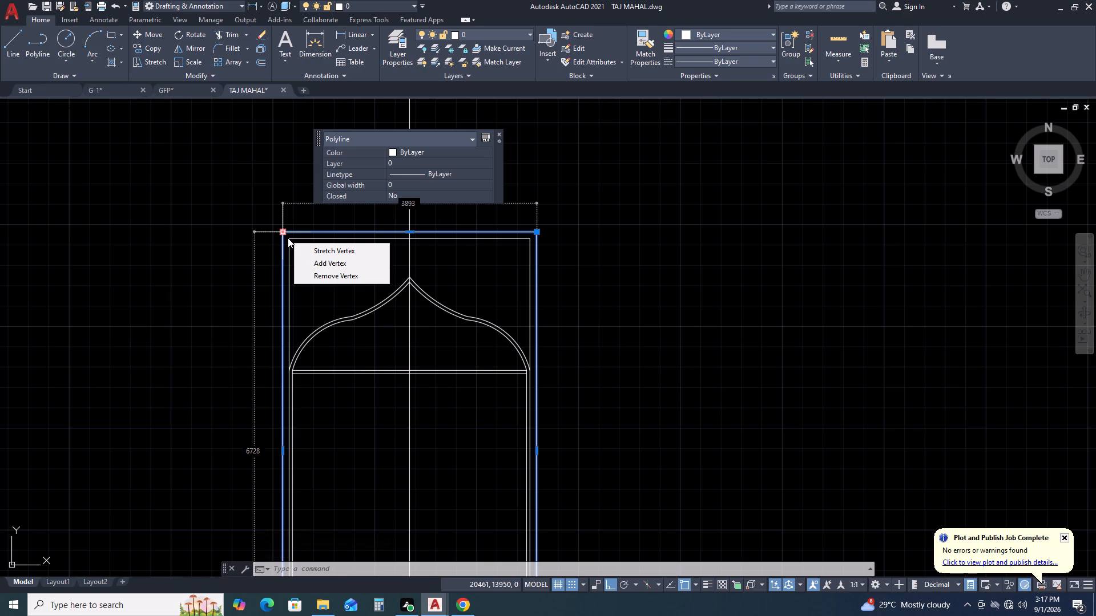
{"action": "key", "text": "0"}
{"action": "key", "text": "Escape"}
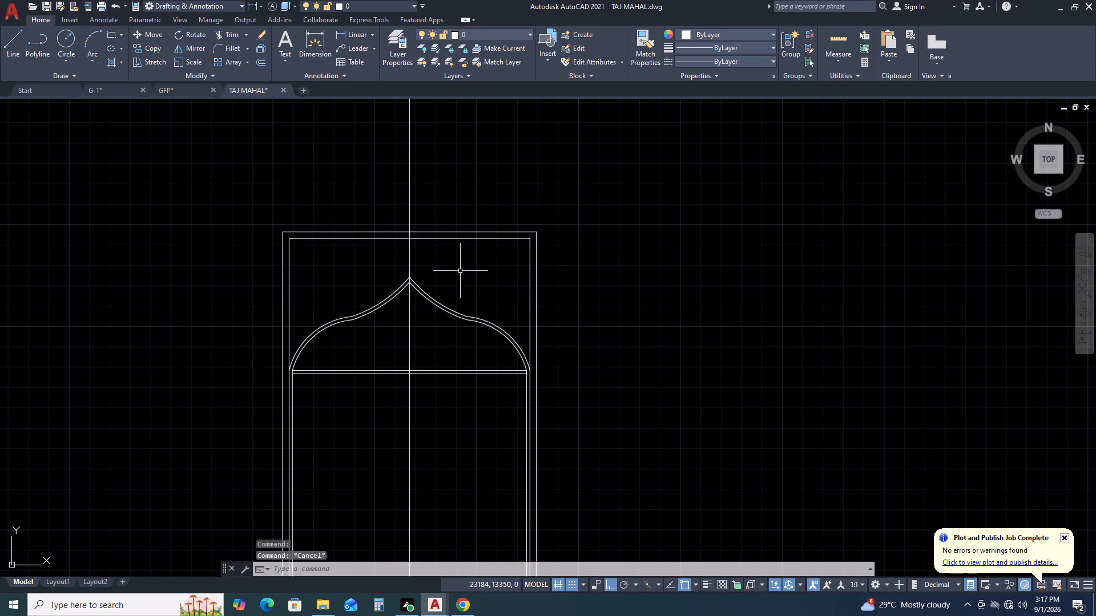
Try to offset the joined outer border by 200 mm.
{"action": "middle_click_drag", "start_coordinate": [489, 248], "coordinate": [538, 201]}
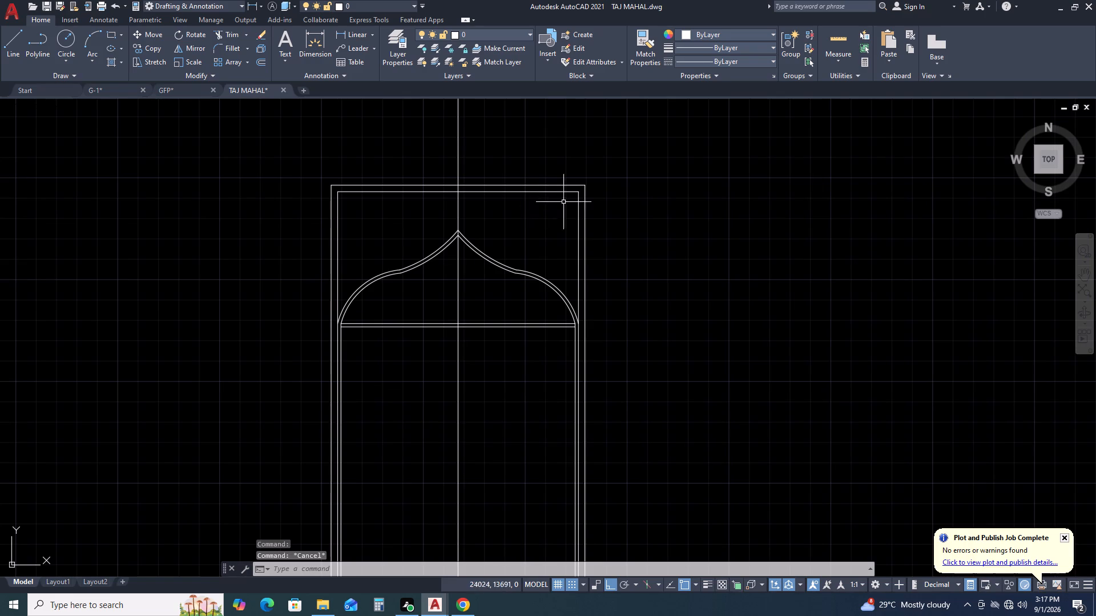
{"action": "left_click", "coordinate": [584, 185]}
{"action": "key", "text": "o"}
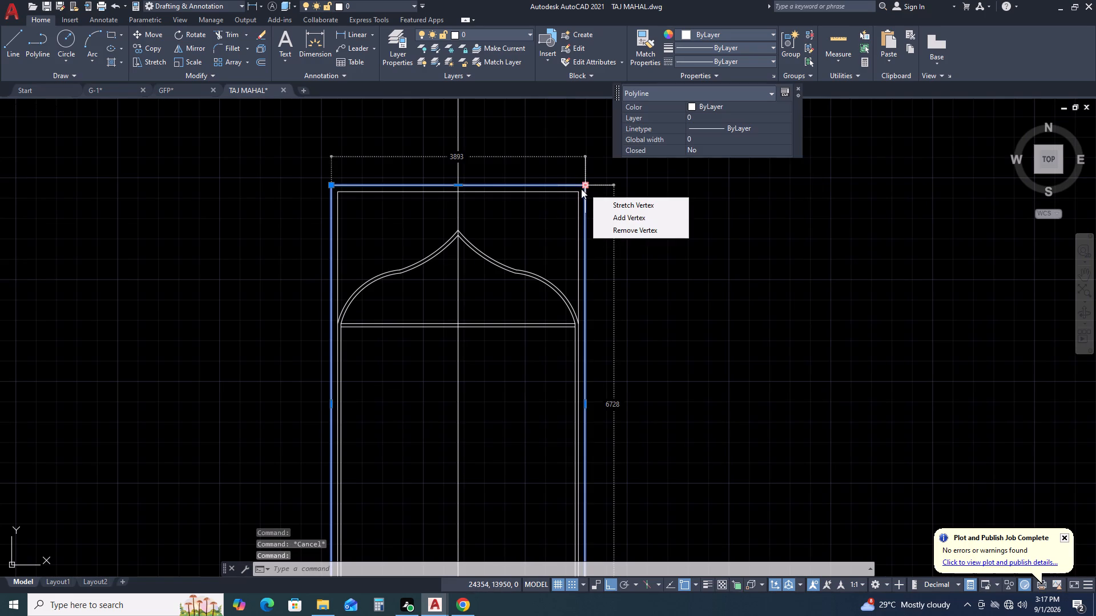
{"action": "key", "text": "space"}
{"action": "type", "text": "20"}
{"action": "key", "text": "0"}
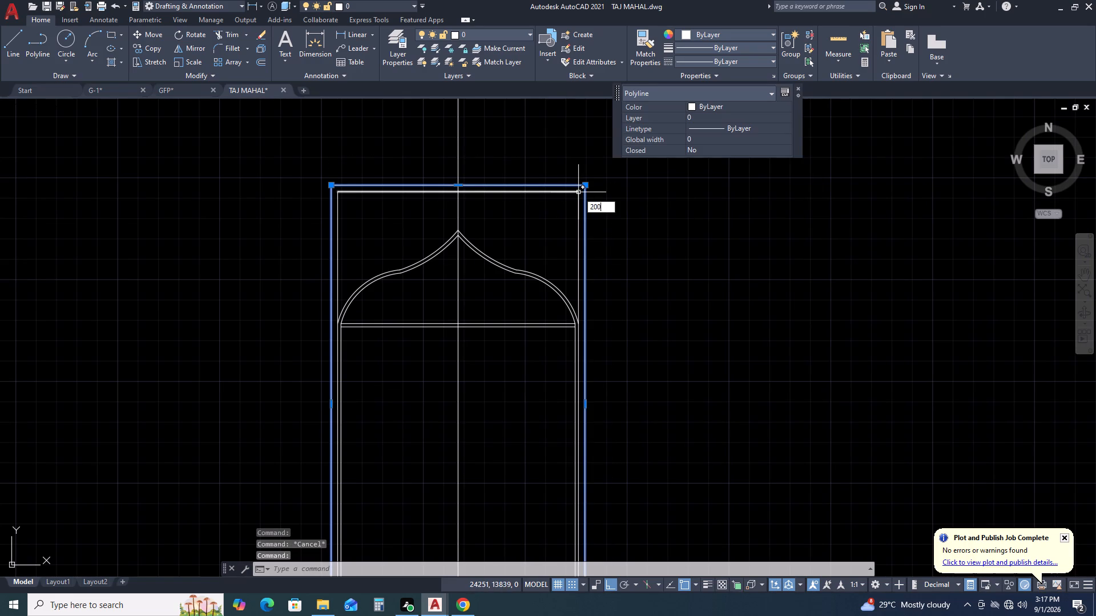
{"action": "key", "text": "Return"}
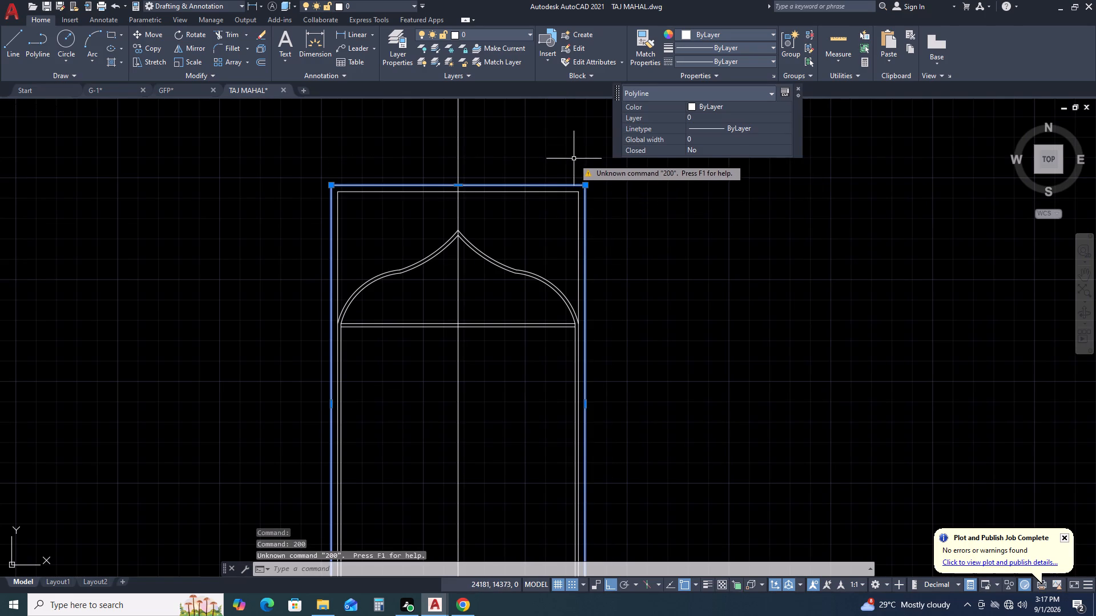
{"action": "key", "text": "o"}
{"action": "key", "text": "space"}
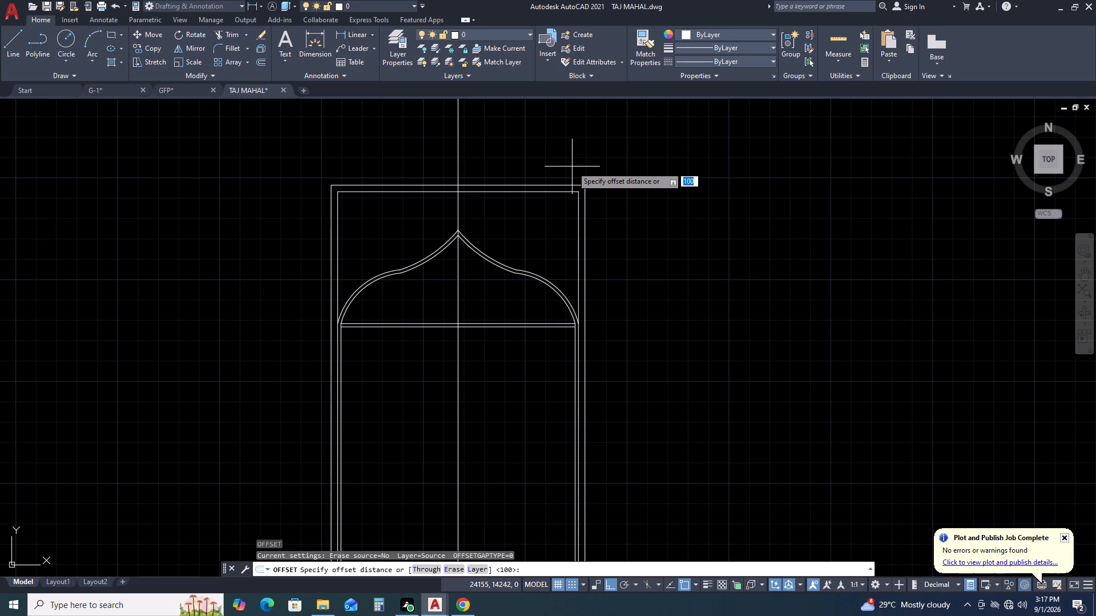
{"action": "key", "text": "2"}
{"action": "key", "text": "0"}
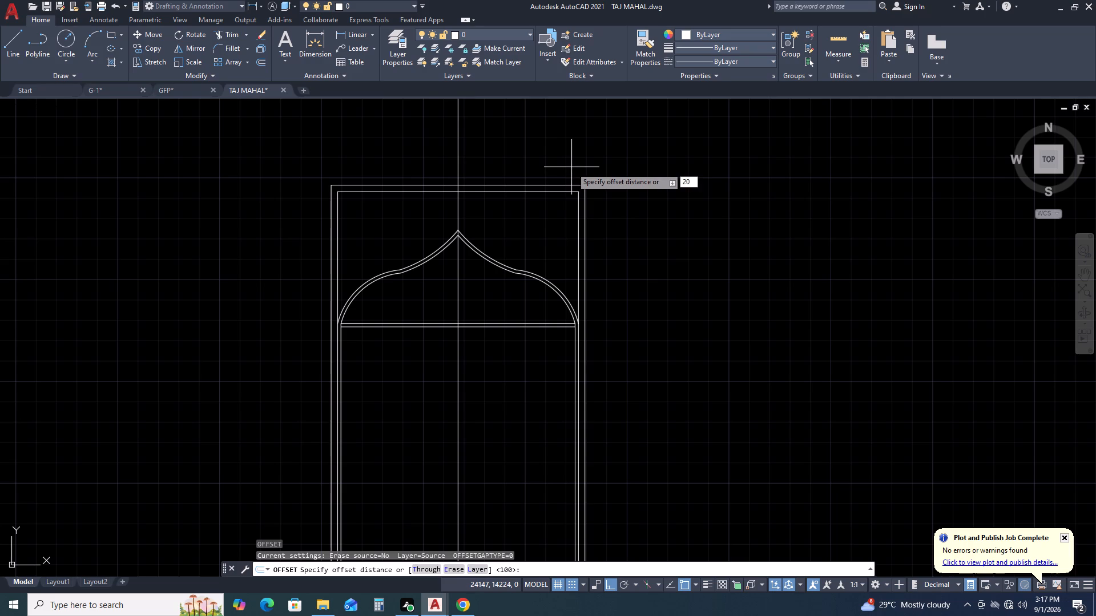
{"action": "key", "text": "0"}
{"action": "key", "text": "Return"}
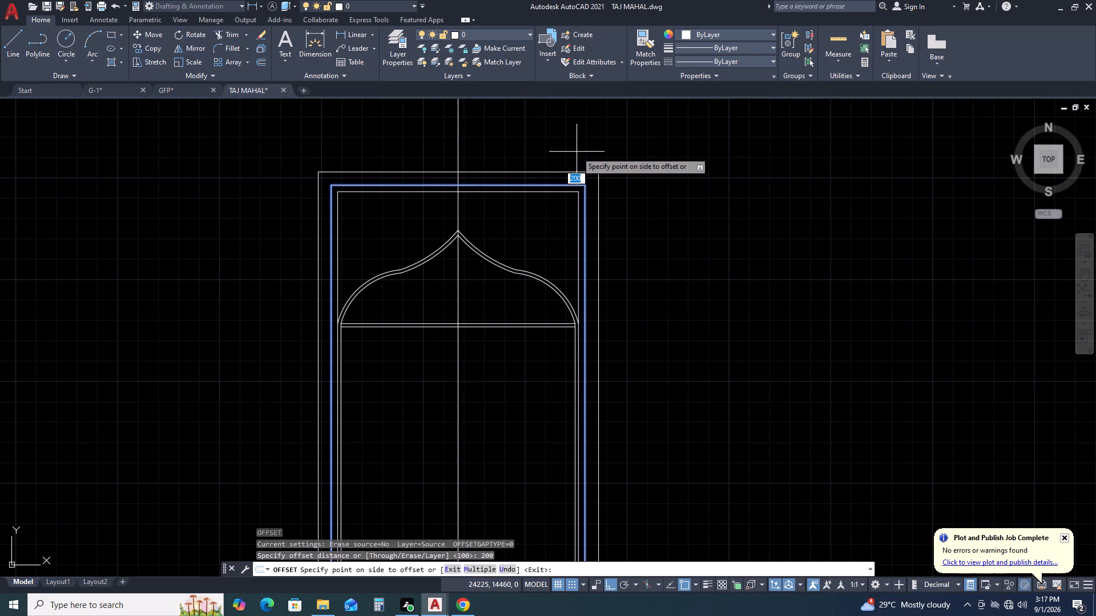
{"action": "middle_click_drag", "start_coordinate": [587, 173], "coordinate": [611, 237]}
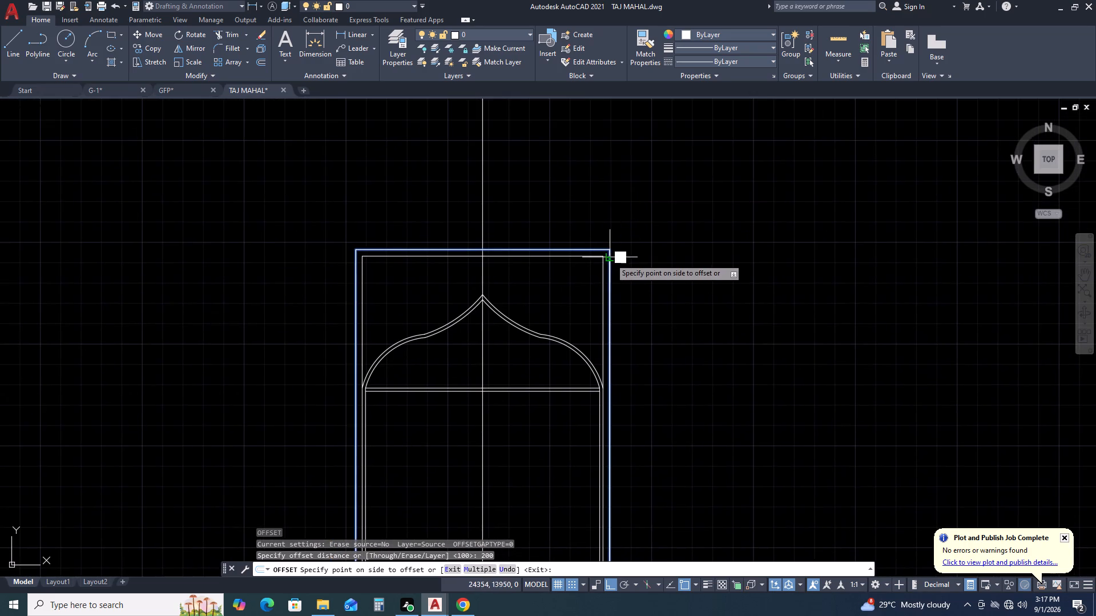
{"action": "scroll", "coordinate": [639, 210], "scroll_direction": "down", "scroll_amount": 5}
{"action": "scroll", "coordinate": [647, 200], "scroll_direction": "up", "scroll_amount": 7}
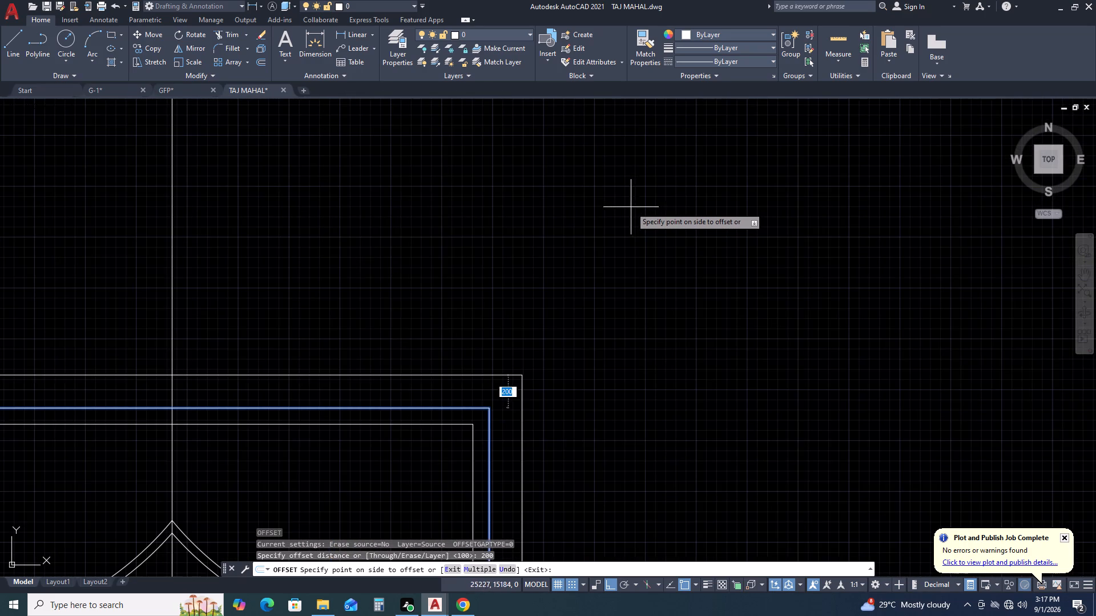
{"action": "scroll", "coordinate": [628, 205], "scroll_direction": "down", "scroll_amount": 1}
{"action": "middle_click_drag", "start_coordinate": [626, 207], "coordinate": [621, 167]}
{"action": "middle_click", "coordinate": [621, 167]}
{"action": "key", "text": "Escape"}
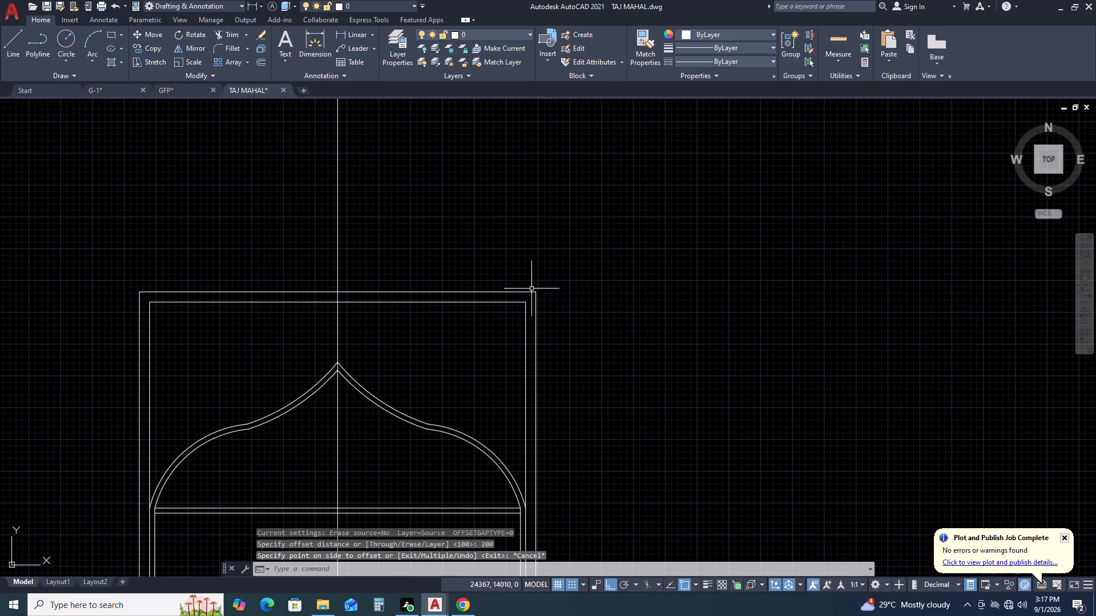
Offset the joined outer border 100 mm inward.
{"action": "left_click", "coordinate": [530, 290]}
{"action": "double_click", "coordinate": [525, 298]}
{"action": "type", "text": "O 100"}
{"action": "key", "text": "Return"}
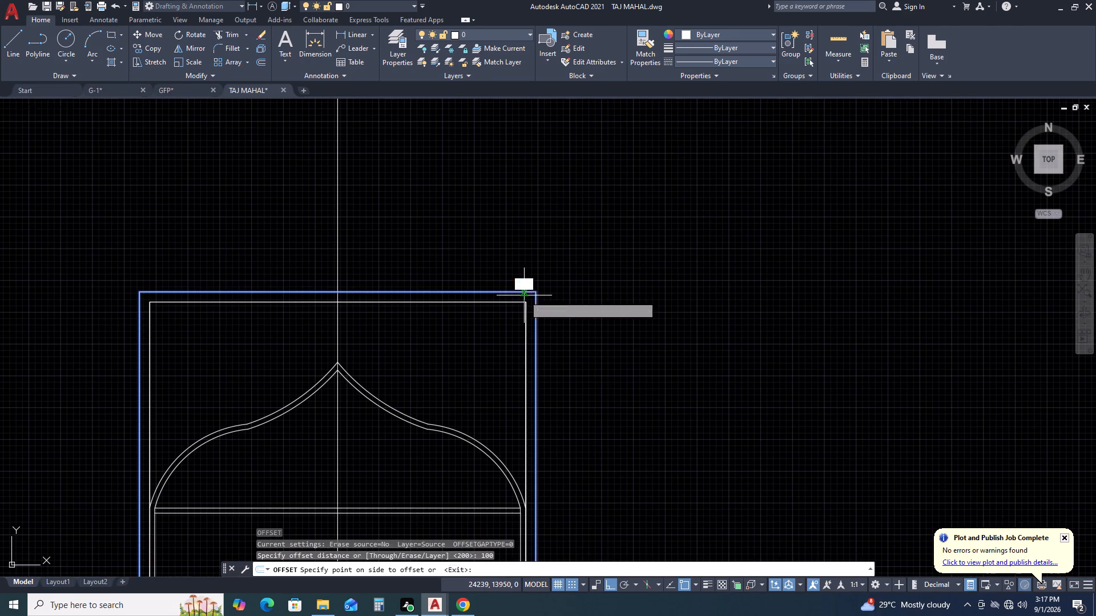
{"action": "left_click", "coordinate": [509, 322]}
{"action": "key", "text": "Escape"}
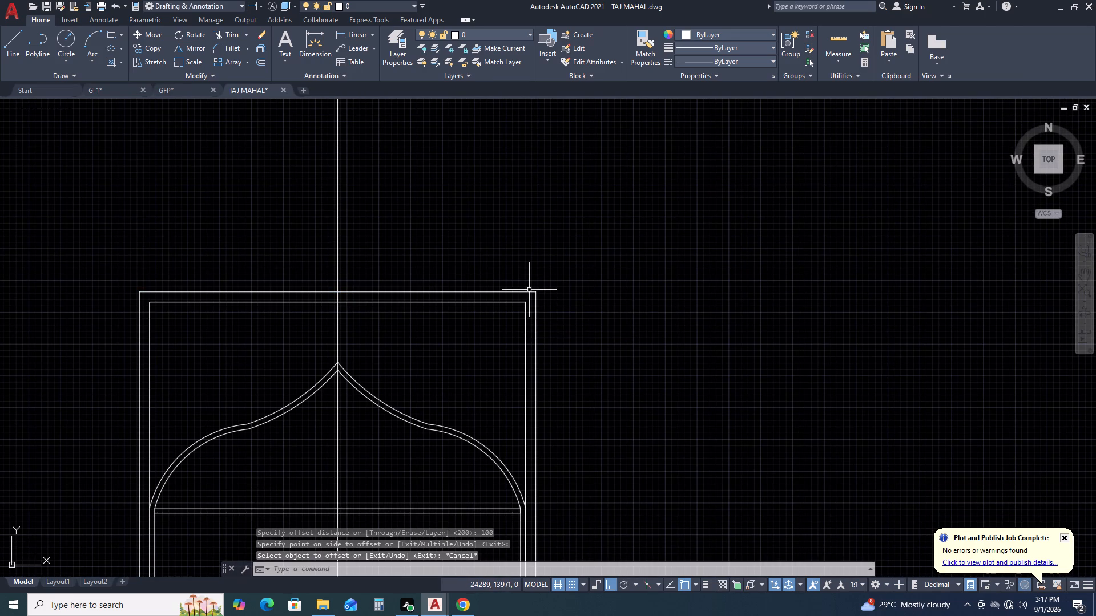
Delete the outermost border polyline around the domed frame.
{"action": "left_click", "coordinate": [529, 290]}
{"action": "left_click", "coordinate": [526, 298]}
{"action": "key", "text": "Delete"}
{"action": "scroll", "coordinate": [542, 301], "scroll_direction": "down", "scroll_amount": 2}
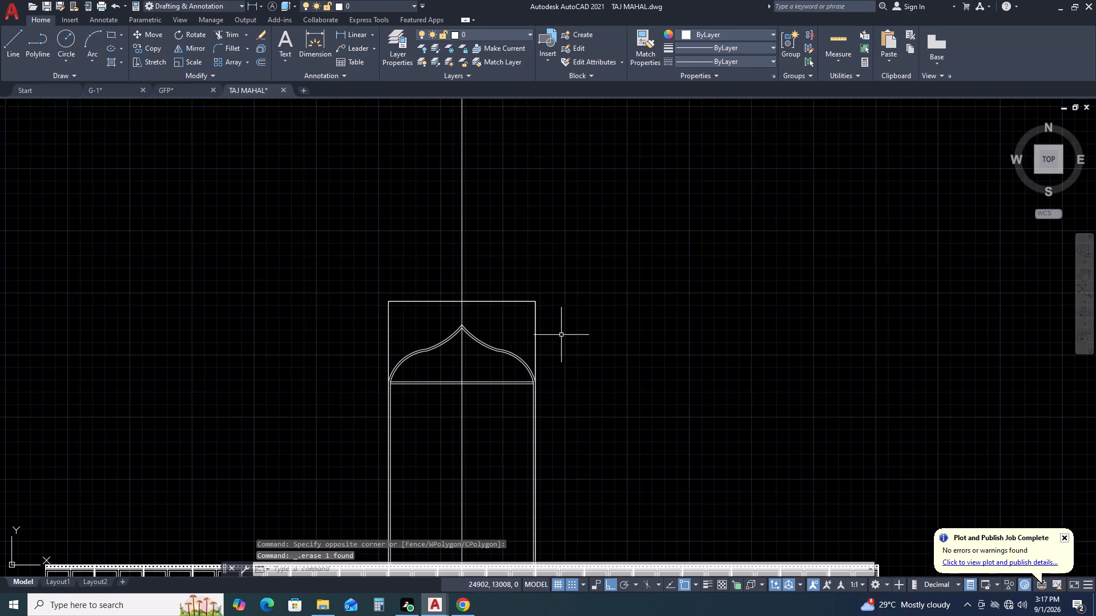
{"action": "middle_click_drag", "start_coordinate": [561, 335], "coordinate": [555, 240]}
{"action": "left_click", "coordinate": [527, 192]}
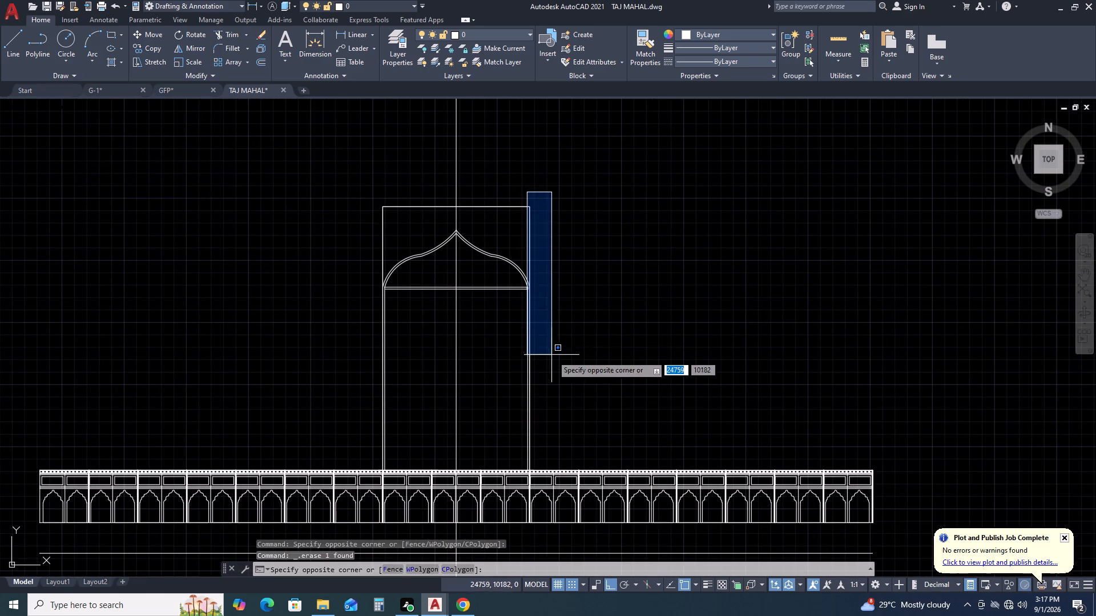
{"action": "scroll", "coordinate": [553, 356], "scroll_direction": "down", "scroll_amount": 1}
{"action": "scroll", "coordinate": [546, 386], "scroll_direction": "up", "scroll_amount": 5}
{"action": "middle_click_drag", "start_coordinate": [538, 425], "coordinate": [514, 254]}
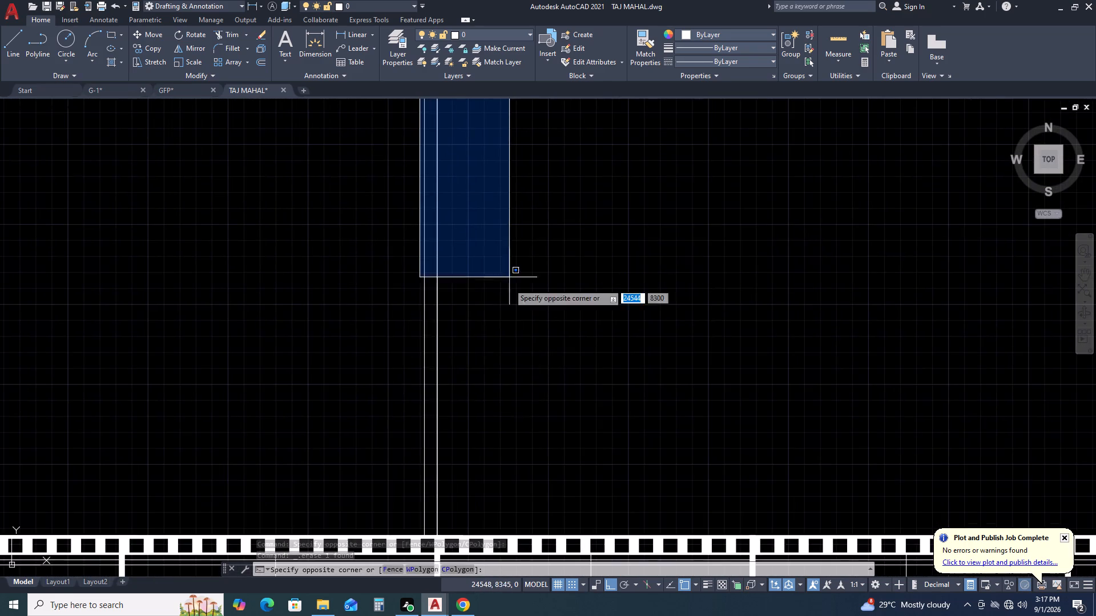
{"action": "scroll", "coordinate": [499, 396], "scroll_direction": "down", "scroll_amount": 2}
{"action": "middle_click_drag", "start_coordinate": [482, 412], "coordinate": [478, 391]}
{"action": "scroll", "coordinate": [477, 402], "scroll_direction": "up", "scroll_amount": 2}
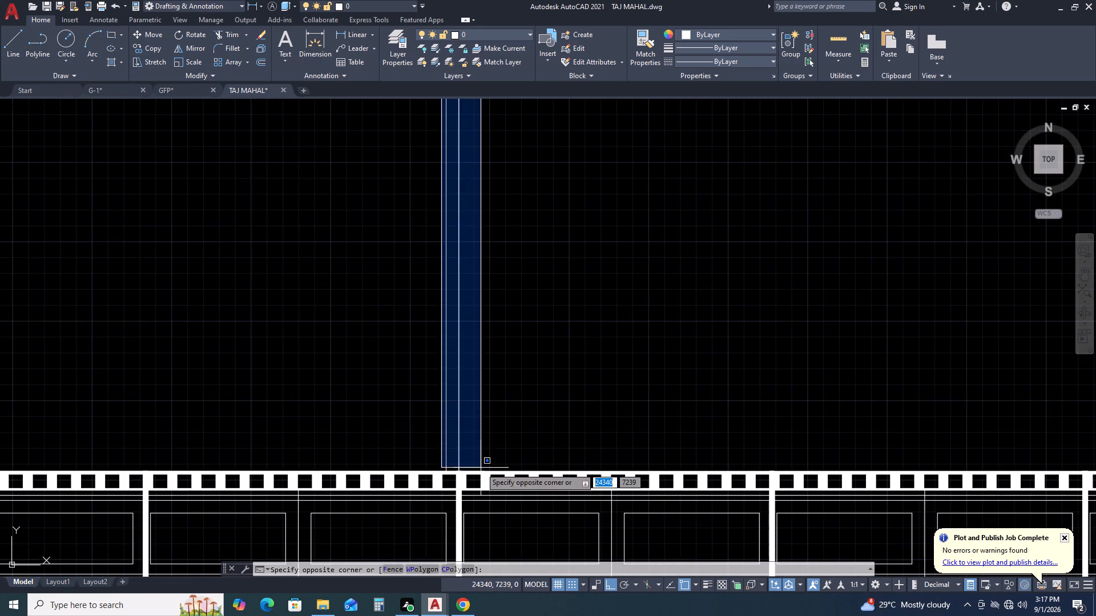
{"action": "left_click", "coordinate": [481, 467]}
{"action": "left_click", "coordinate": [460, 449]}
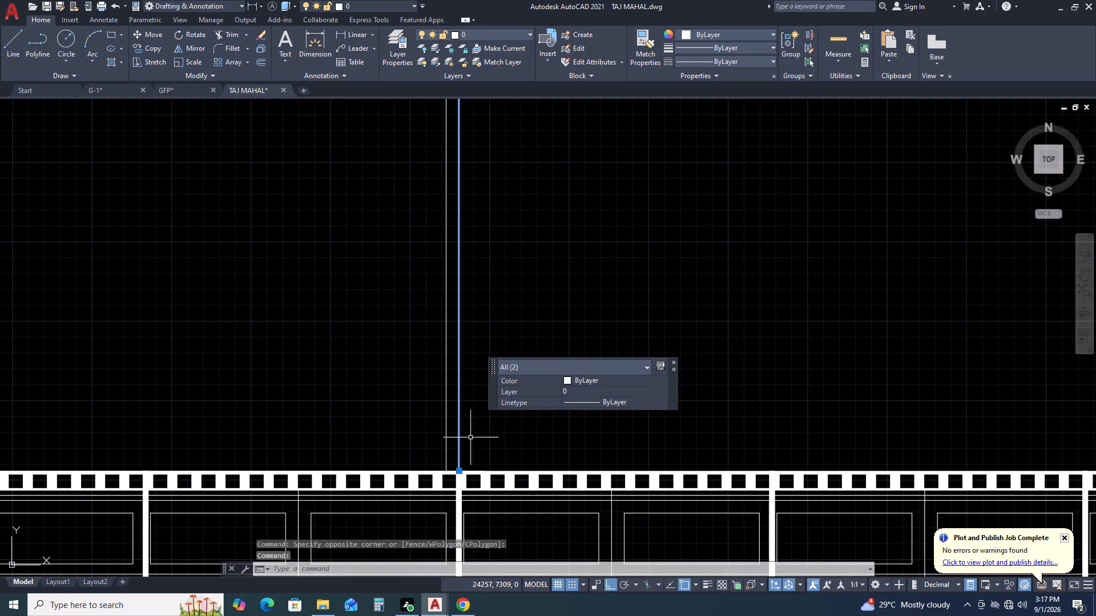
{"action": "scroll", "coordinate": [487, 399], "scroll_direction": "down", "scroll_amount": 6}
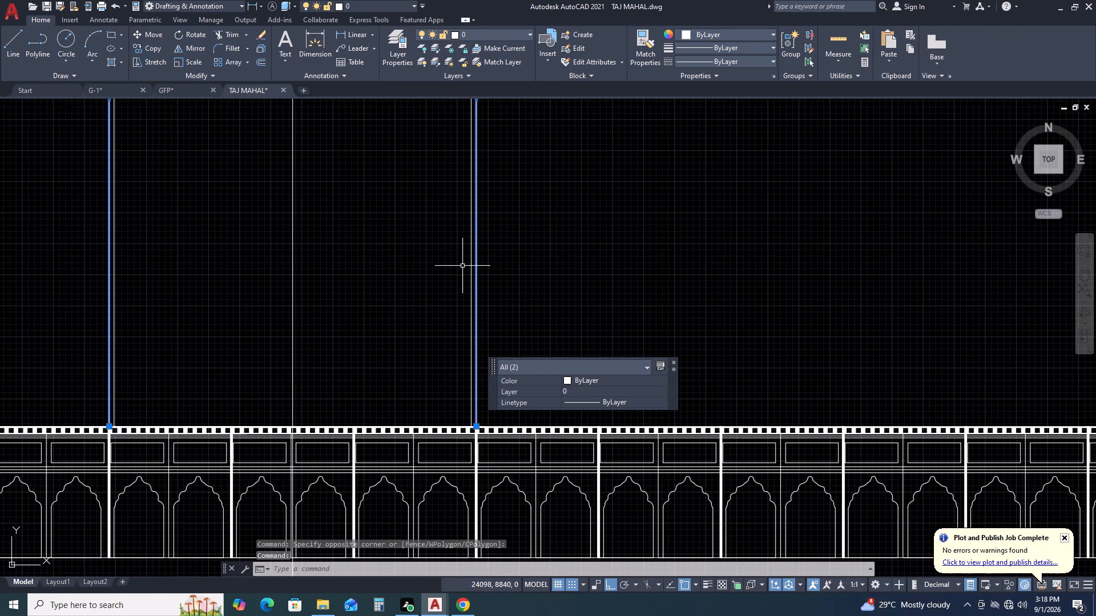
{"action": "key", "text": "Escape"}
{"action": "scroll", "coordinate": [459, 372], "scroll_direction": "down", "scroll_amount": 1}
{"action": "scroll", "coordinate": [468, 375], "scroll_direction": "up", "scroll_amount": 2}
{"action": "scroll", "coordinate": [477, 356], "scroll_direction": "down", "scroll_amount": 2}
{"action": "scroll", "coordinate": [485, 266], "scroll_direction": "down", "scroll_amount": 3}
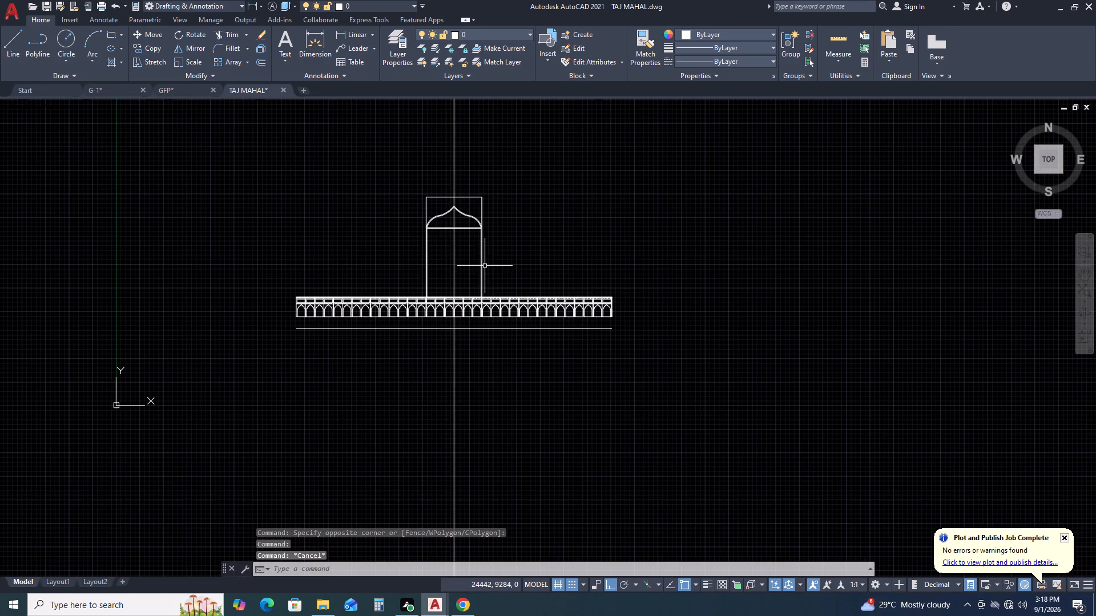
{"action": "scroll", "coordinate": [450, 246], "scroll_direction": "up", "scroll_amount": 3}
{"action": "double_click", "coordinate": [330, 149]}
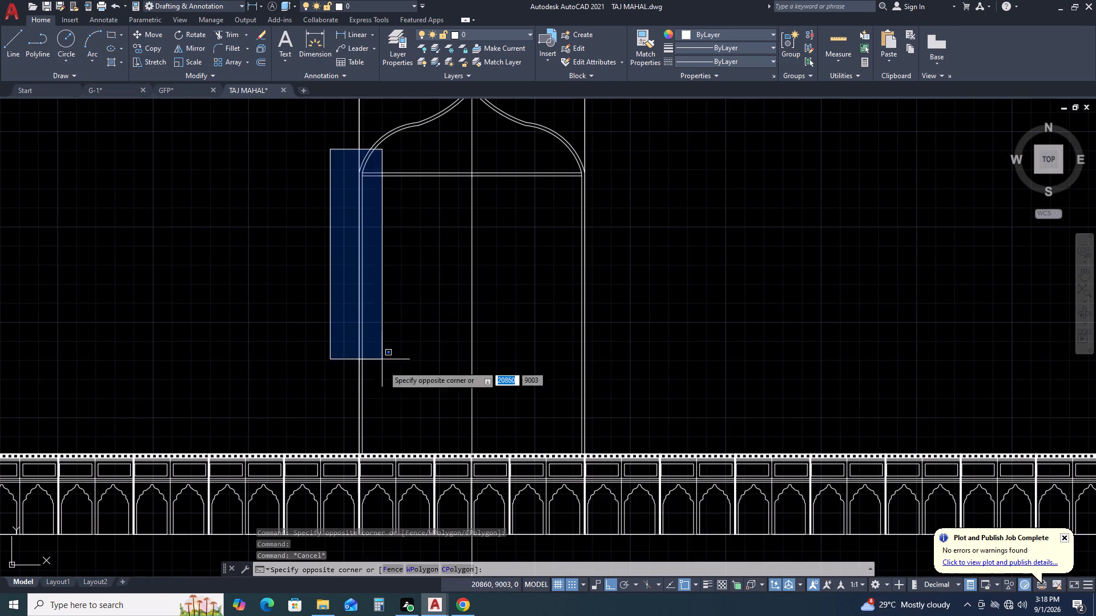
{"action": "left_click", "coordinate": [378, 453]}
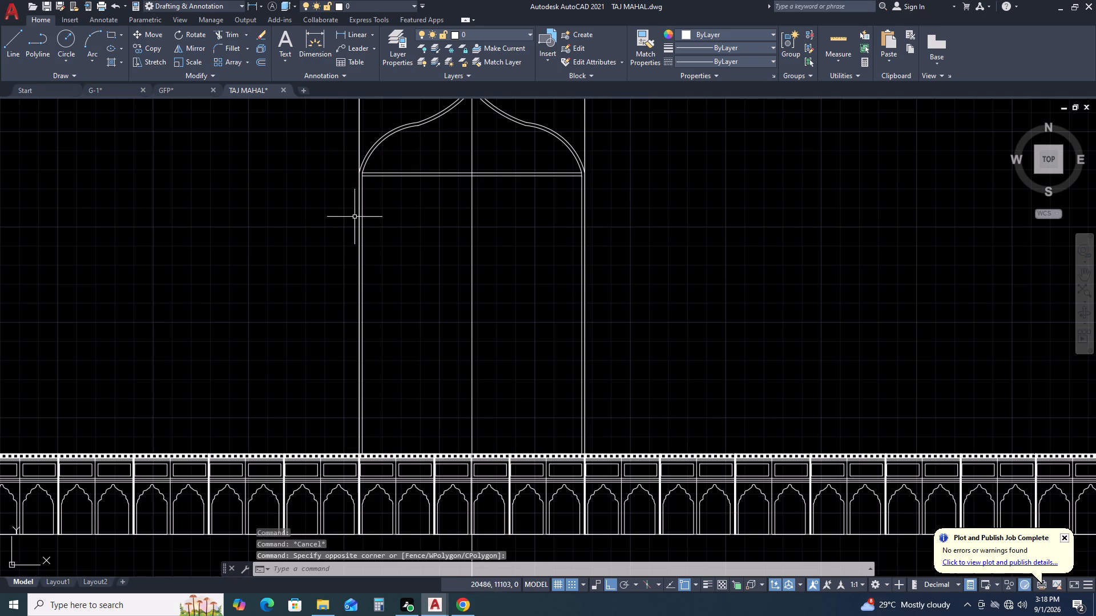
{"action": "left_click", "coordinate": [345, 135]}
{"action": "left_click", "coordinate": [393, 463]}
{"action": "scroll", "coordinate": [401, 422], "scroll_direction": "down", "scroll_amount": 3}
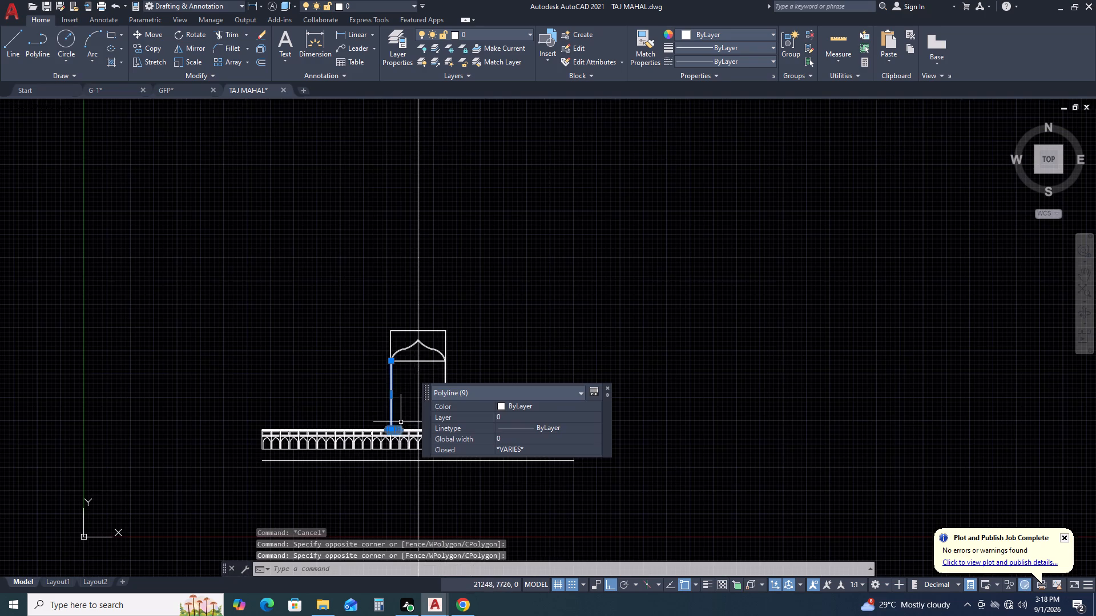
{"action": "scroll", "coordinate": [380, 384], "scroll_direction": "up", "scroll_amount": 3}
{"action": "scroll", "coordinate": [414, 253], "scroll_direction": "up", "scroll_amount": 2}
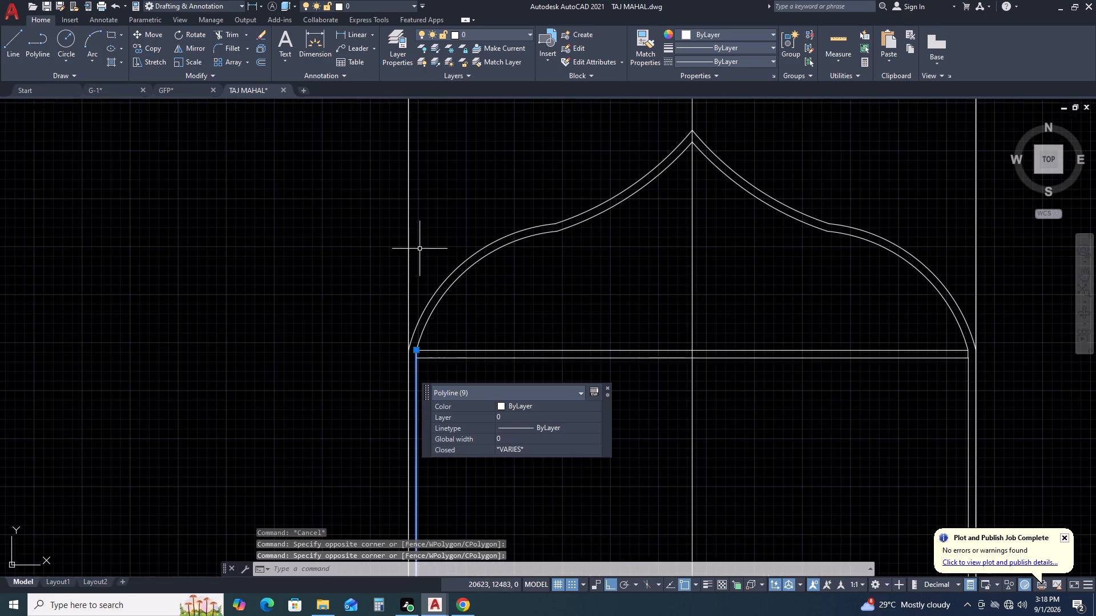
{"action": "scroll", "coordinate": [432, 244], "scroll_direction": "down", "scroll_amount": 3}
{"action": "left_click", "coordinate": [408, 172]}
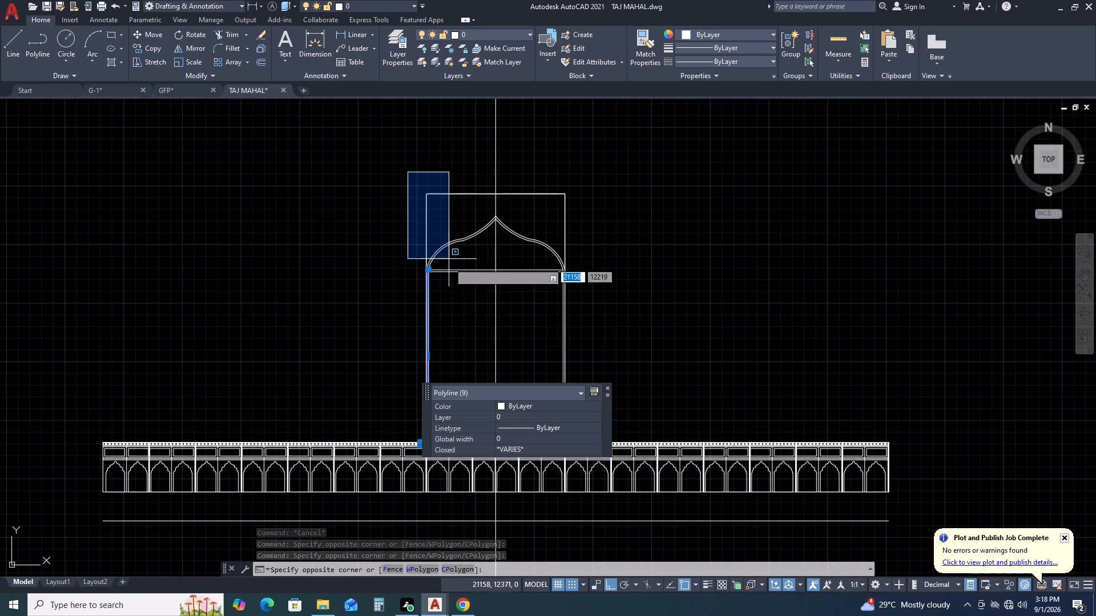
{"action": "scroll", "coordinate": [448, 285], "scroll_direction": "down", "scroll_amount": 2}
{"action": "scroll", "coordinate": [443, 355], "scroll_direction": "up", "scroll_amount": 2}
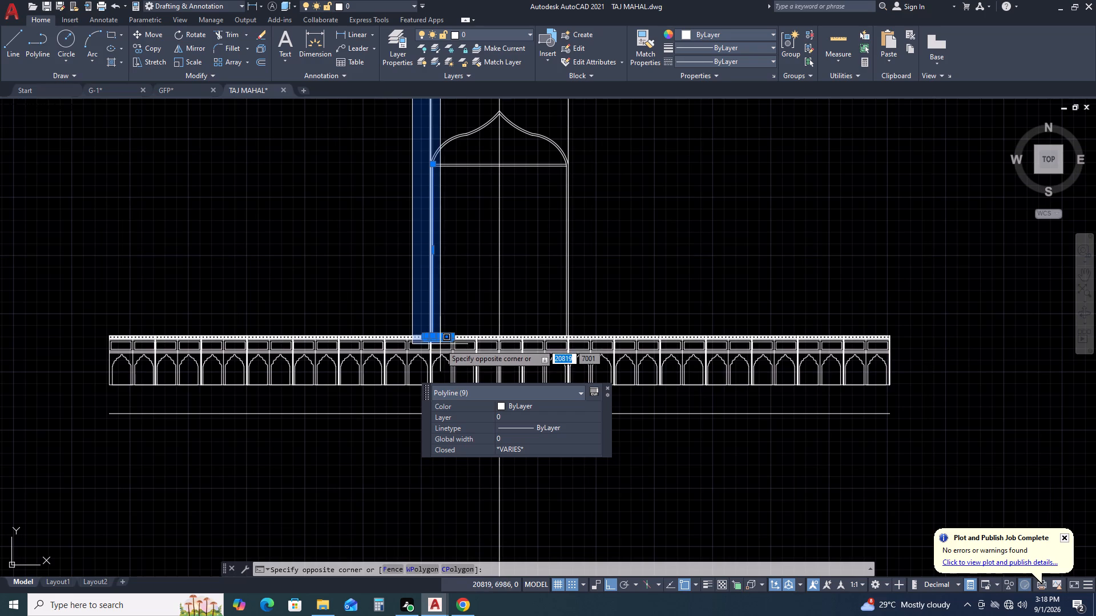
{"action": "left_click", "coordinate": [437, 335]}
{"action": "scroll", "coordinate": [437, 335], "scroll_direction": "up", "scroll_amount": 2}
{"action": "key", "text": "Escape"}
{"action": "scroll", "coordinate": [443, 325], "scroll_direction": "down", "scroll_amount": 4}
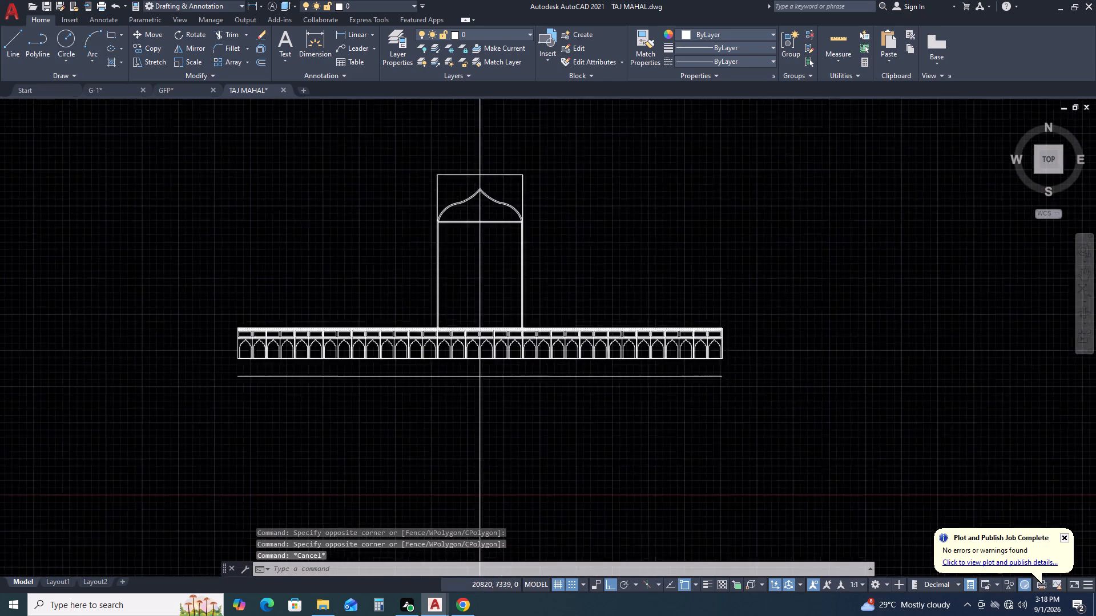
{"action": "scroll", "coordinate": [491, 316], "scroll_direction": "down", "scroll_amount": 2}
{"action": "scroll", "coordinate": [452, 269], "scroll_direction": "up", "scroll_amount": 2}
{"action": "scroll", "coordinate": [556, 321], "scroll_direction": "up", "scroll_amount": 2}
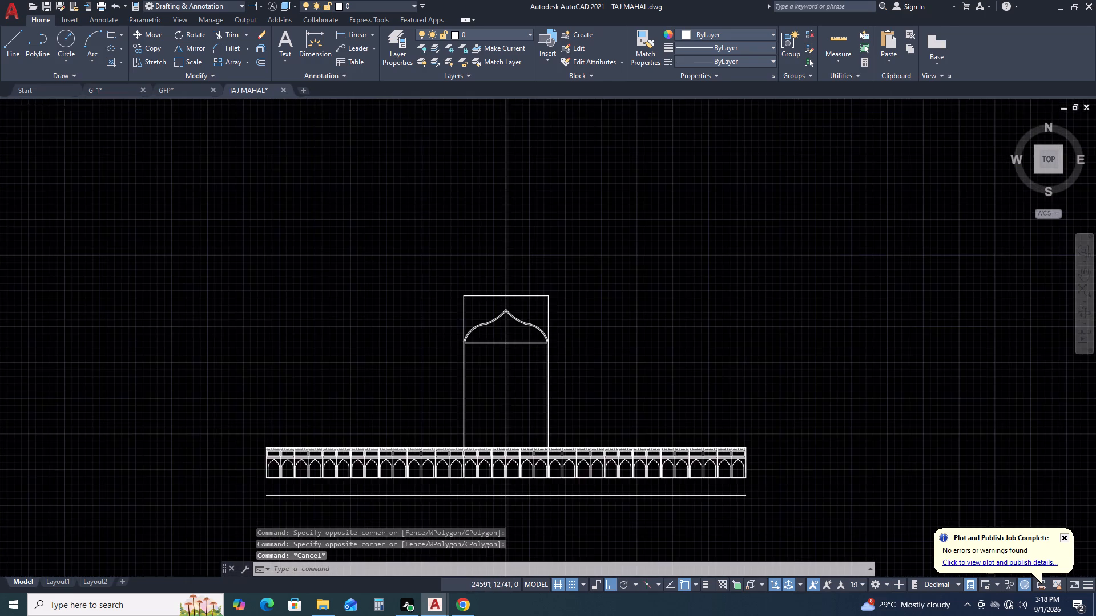
Delete the separate top line that overlaps the border polyline around the domed frame.
{"action": "double_click", "coordinate": [540, 281]}
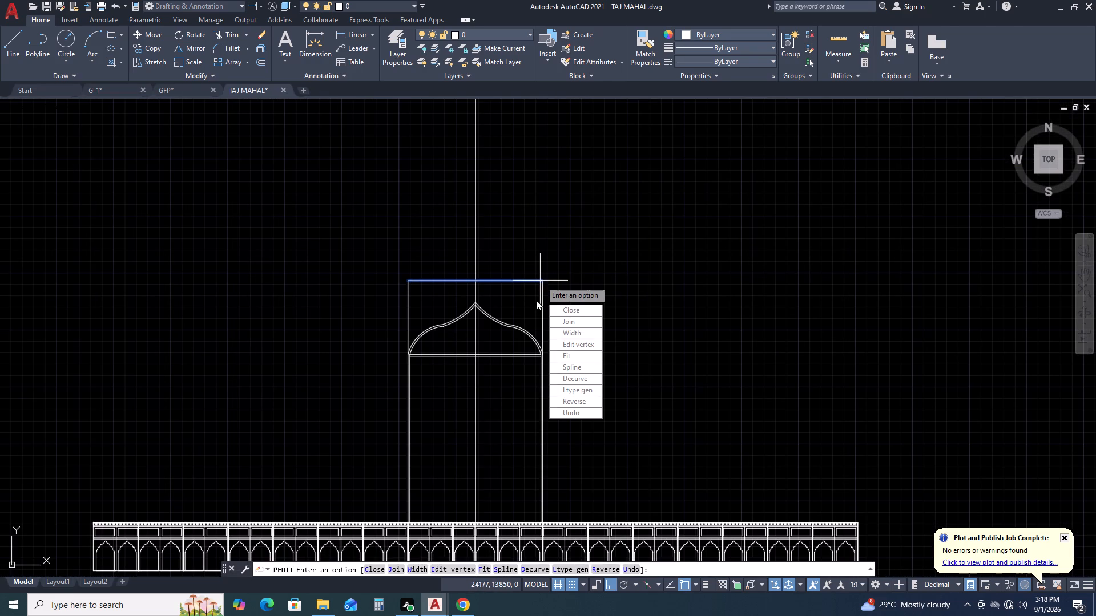
{"action": "key", "text": "Escape"}
{"action": "left_click", "coordinate": [543, 291]}
{"action": "scroll", "coordinate": [536, 325], "scroll_direction": "up", "scroll_amount": 2}
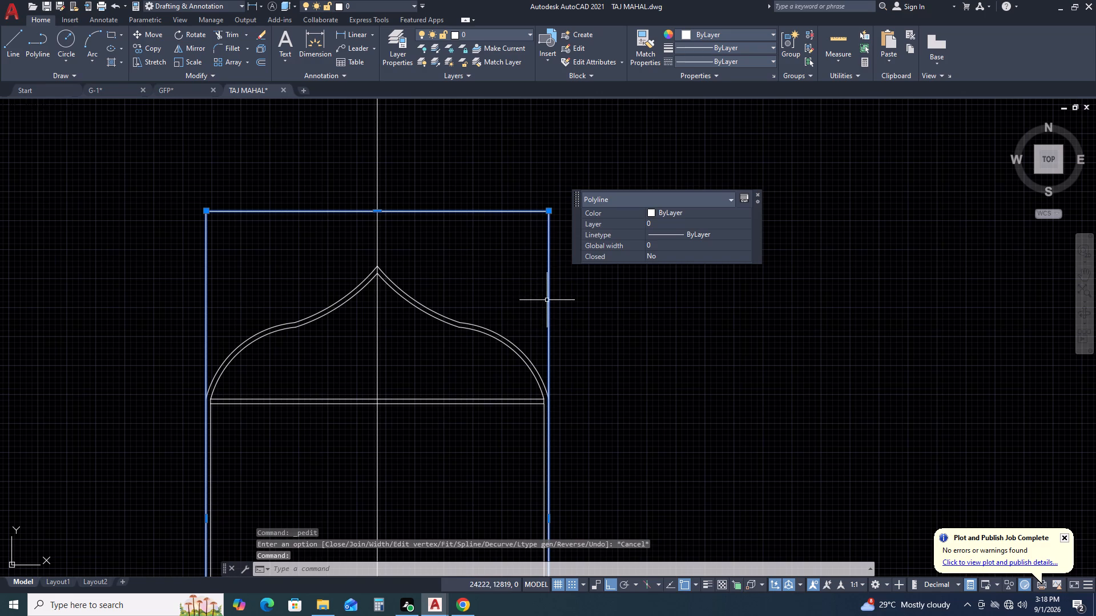
{"action": "key", "text": "Escape"}
{"action": "left_click", "coordinate": [470, 210]}
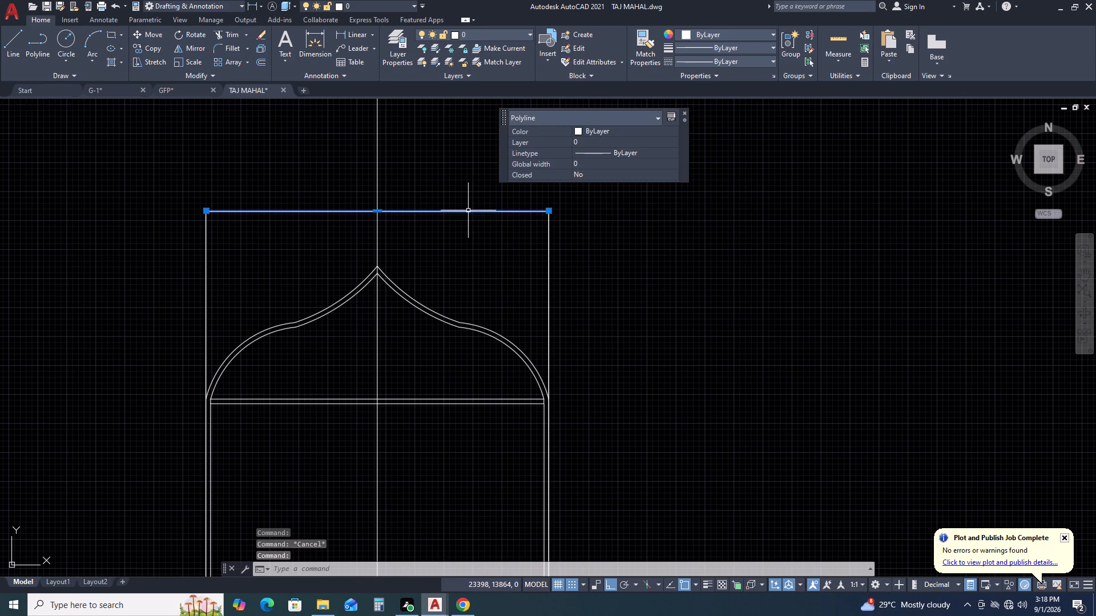
{"action": "key", "text": "Delete"}
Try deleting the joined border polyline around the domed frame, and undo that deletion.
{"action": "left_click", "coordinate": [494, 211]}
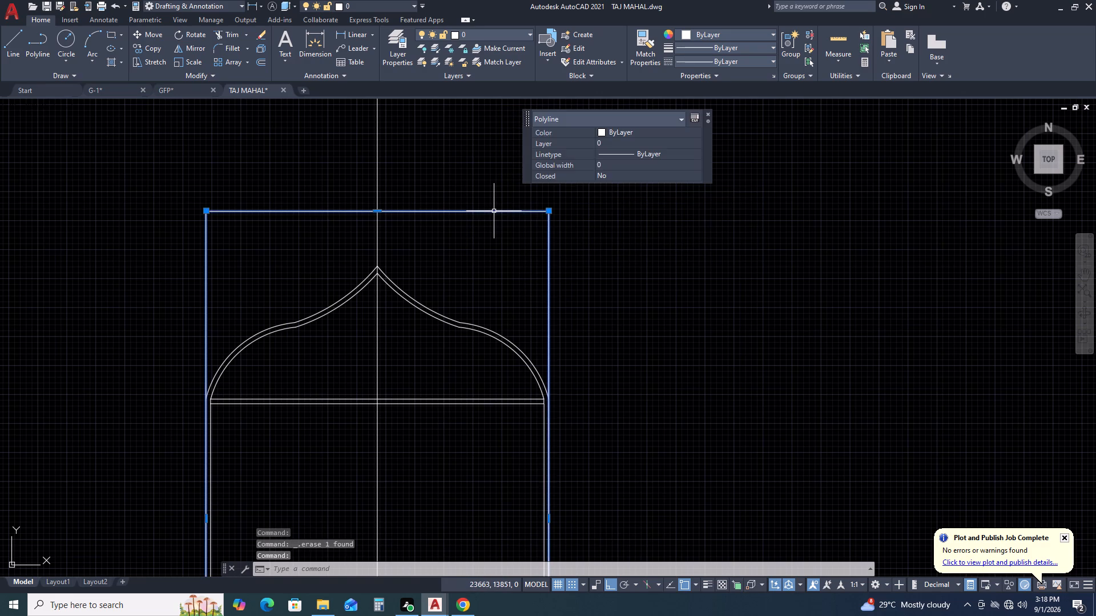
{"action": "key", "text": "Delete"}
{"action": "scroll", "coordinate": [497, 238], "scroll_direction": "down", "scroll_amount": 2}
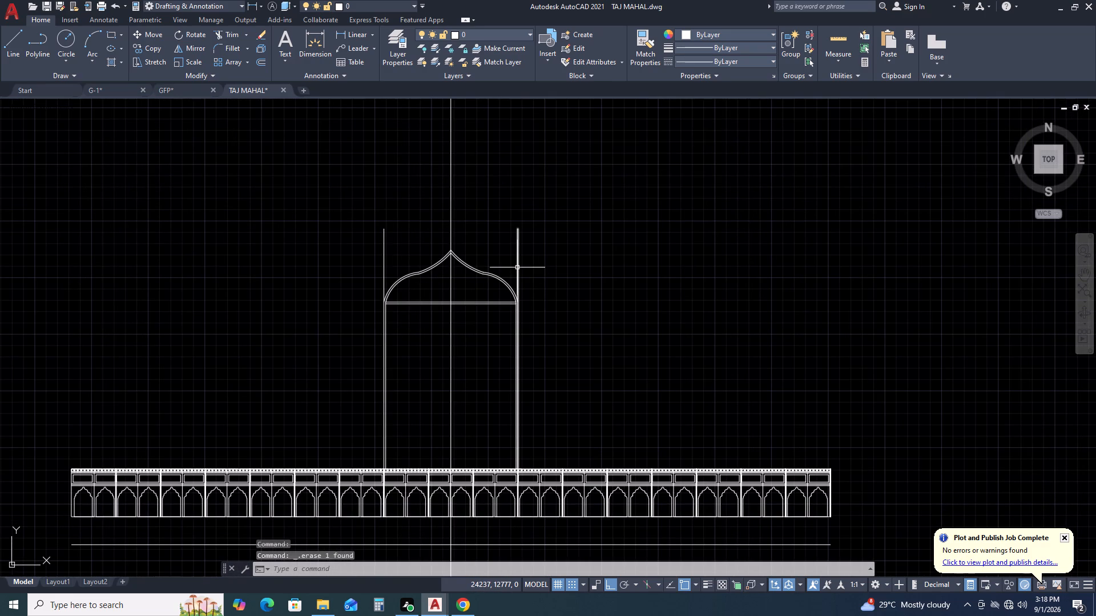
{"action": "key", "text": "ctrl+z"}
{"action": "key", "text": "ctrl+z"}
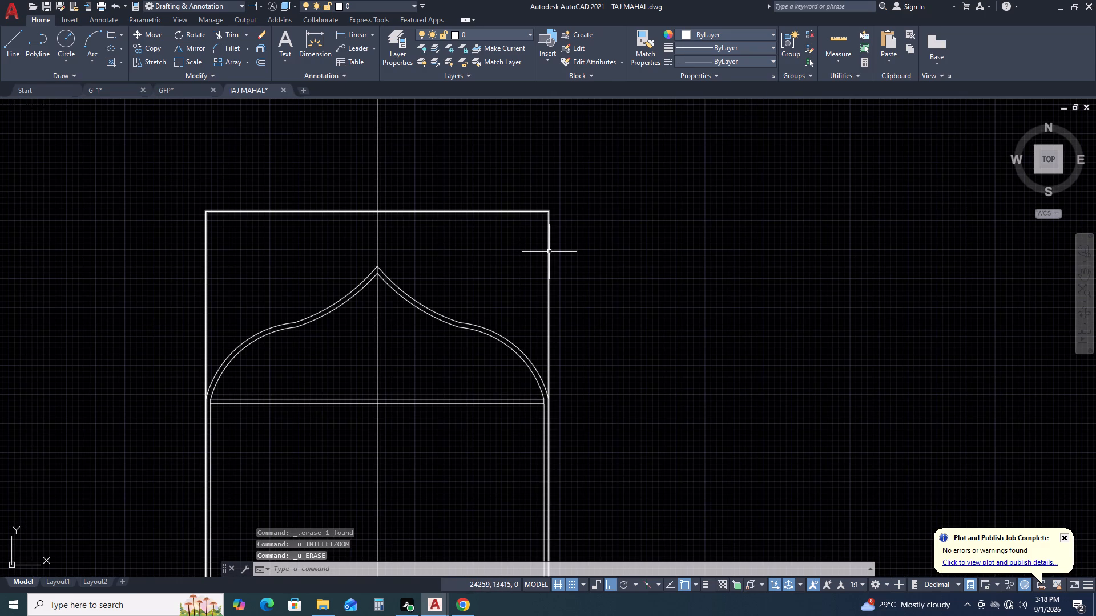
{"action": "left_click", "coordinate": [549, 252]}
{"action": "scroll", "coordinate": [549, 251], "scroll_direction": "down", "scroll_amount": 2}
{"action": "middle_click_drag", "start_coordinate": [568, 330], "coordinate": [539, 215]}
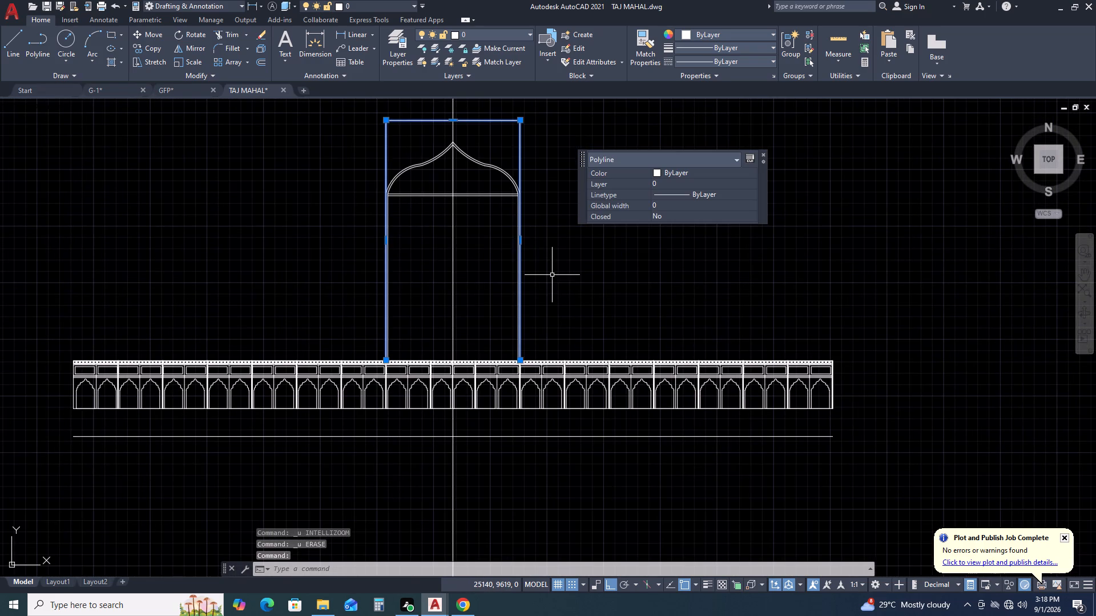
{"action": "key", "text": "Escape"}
Offset the joined border polyline around the domed frame 150 mm outward.
{"action": "middle_click_drag", "start_coordinate": [412, 266], "coordinate": [509, 376]}
{"action": "left_click", "coordinate": [624, 232]}
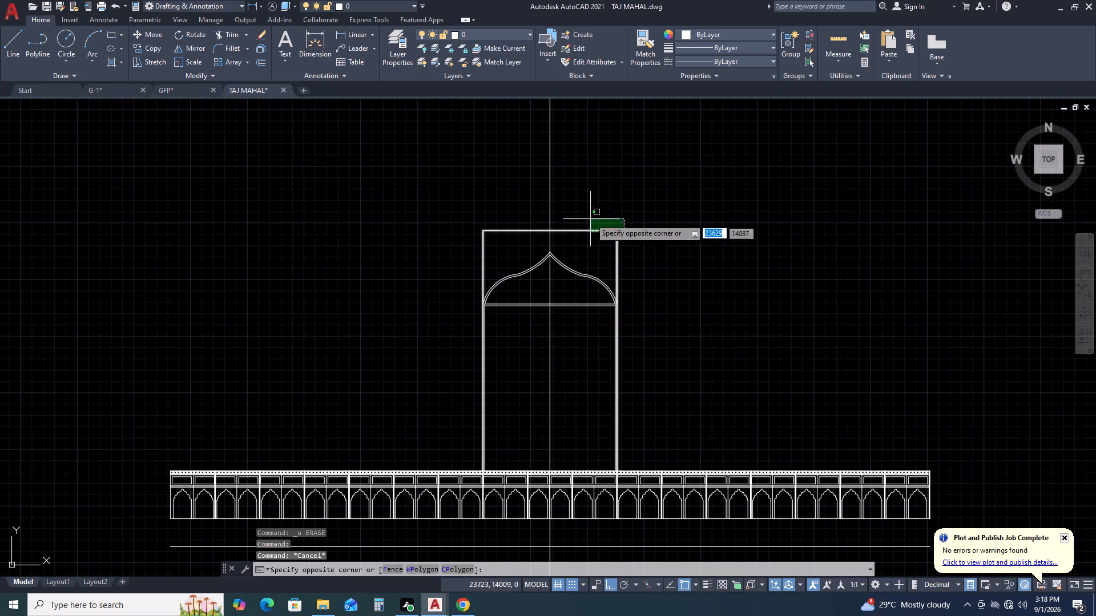
{"action": "left_click", "coordinate": [587, 214]}
{"action": "key", "text": "o"}
{"action": "key", "text": "space"}
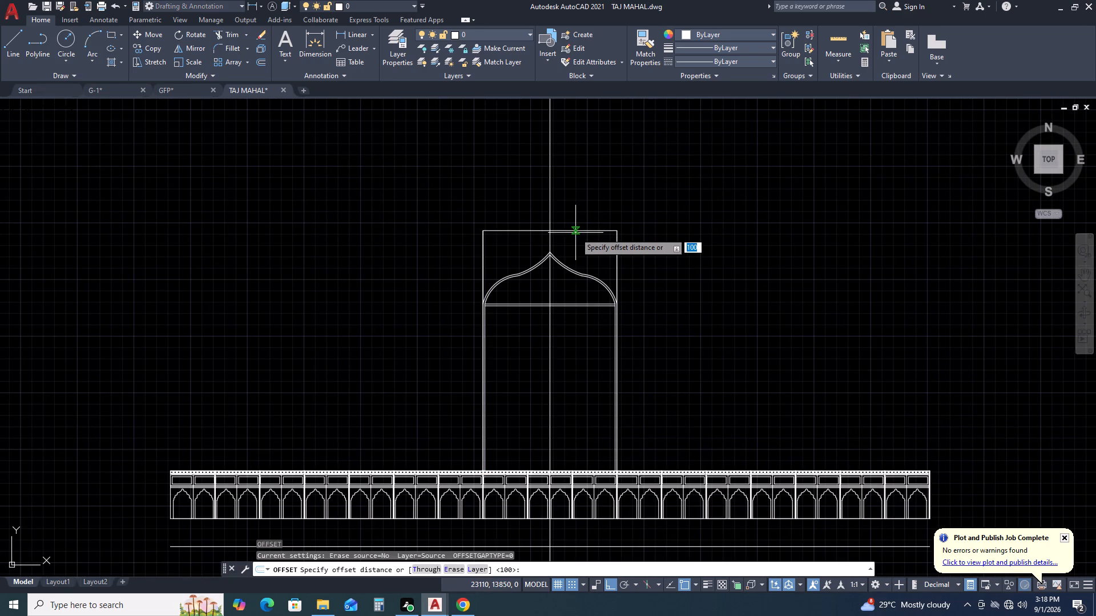
{"action": "key", "text": "1"}
{"action": "key", "text": "5"}
{"action": "key", "text": "0"}
{"action": "key", "text": "Return"}
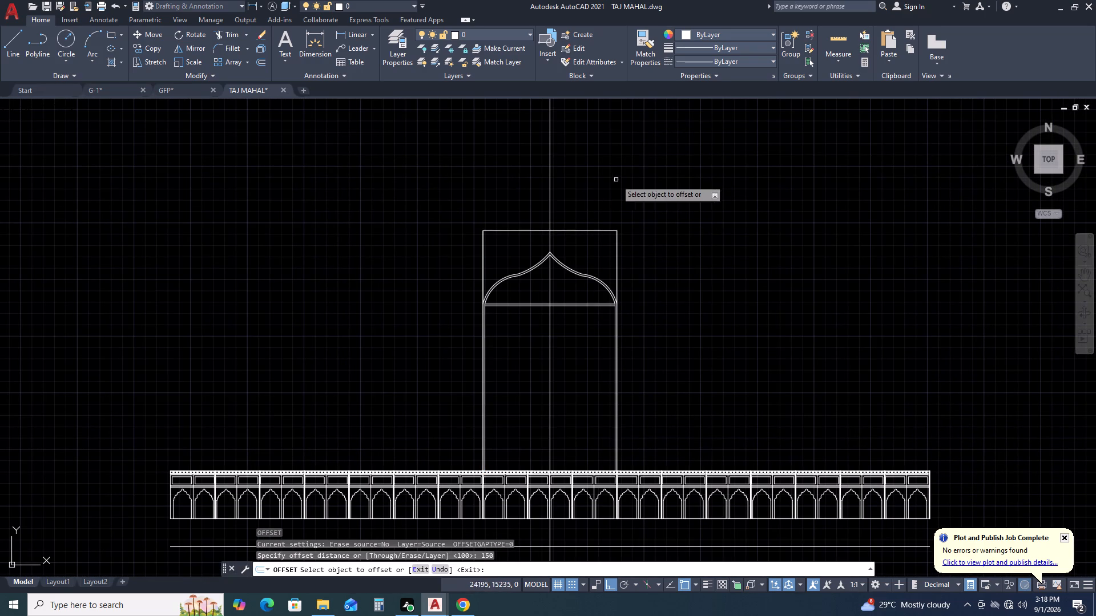
{"action": "left_click", "coordinate": [595, 232]}
{"action": "left_click", "coordinate": [615, 176]}
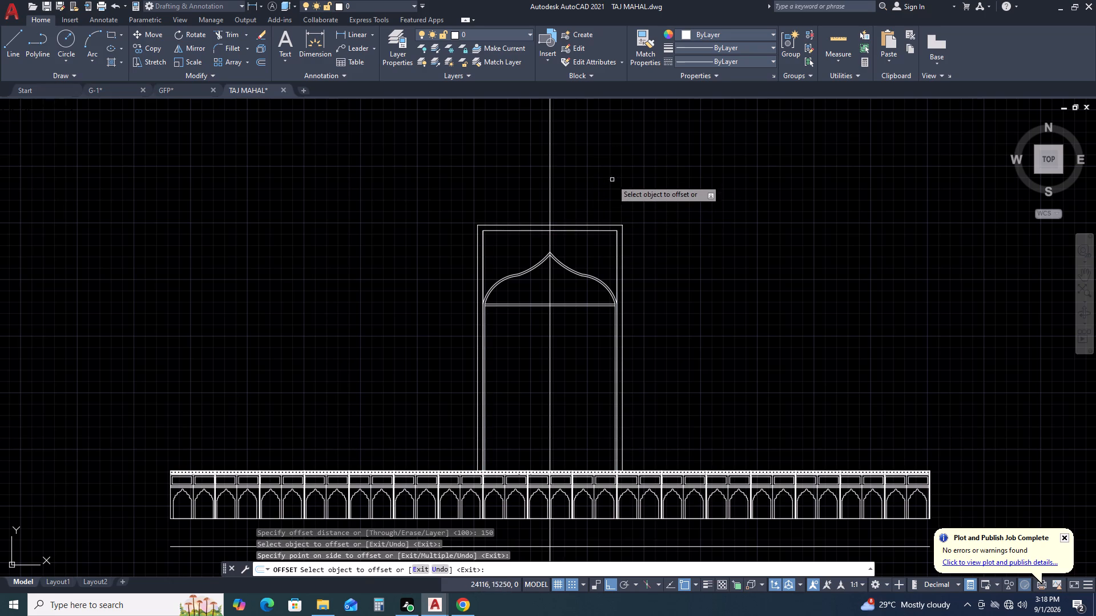
{"action": "key", "text": "Escape"}
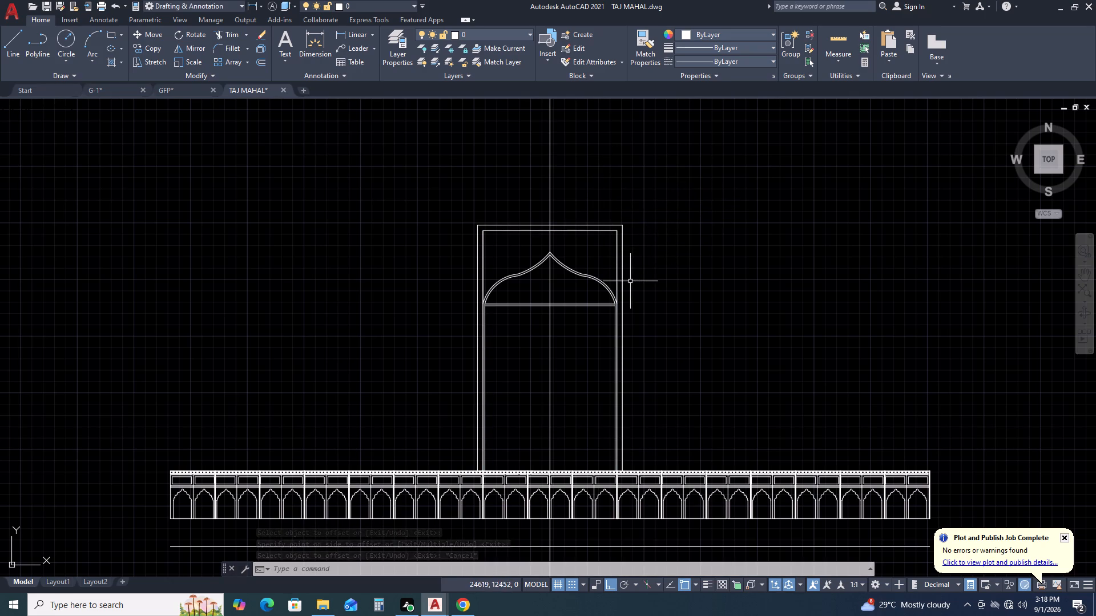
Offset the outermost border polyline of the domed frame 300 mm outward.
{"action": "middle_click_drag", "start_coordinate": [659, 364], "coordinate": [663, 297]}
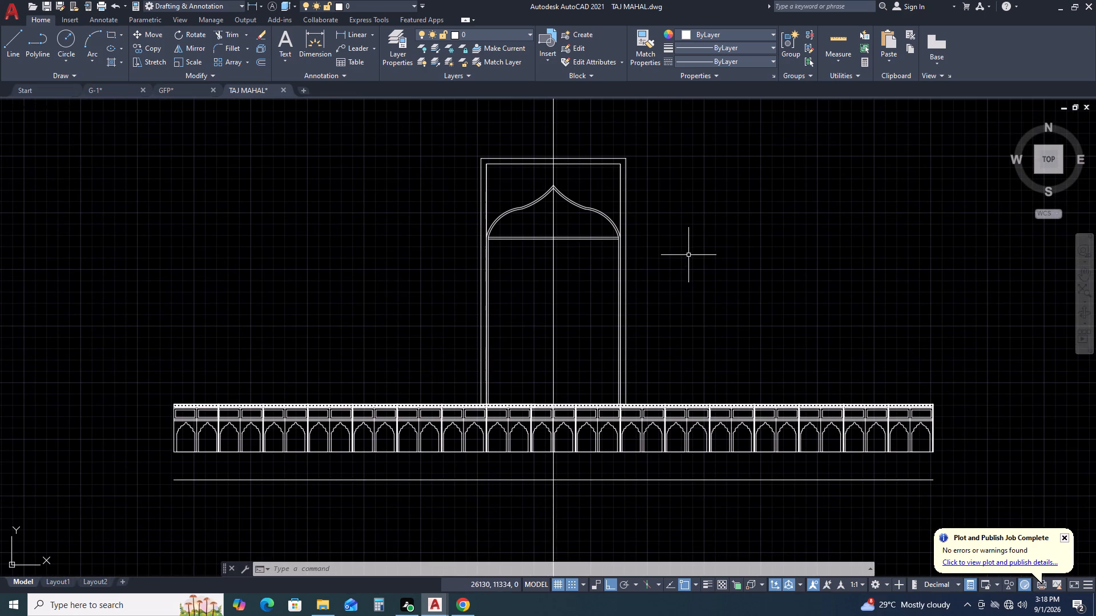
{"action": "middle_click_drag", "start_coordinate": [592, 299], "coordinate": [565, 309]}
{"action": "middle_click_drag", "start_coordinate": [595, 256], "coordinate": [582, 325]}
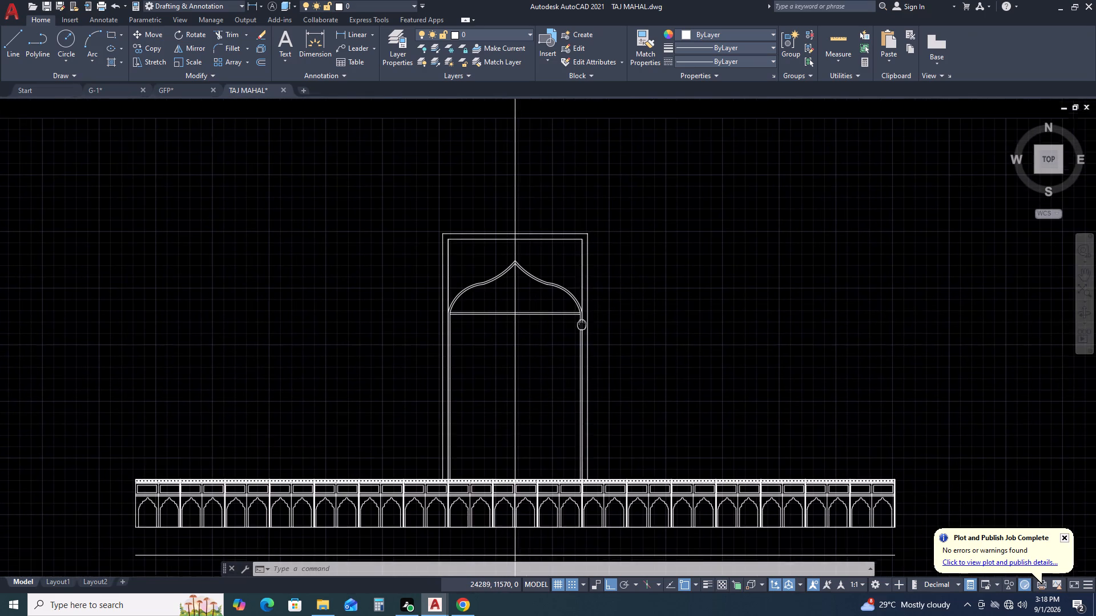
{"action": "scroll", "coordinate": [586, 237], "scroll_direction": "up", "scroll_amount": 2}
{"action": "left_click", "coordinate": [580, 268]}
{"action": "left_click", "coordinate": [570, 227]}
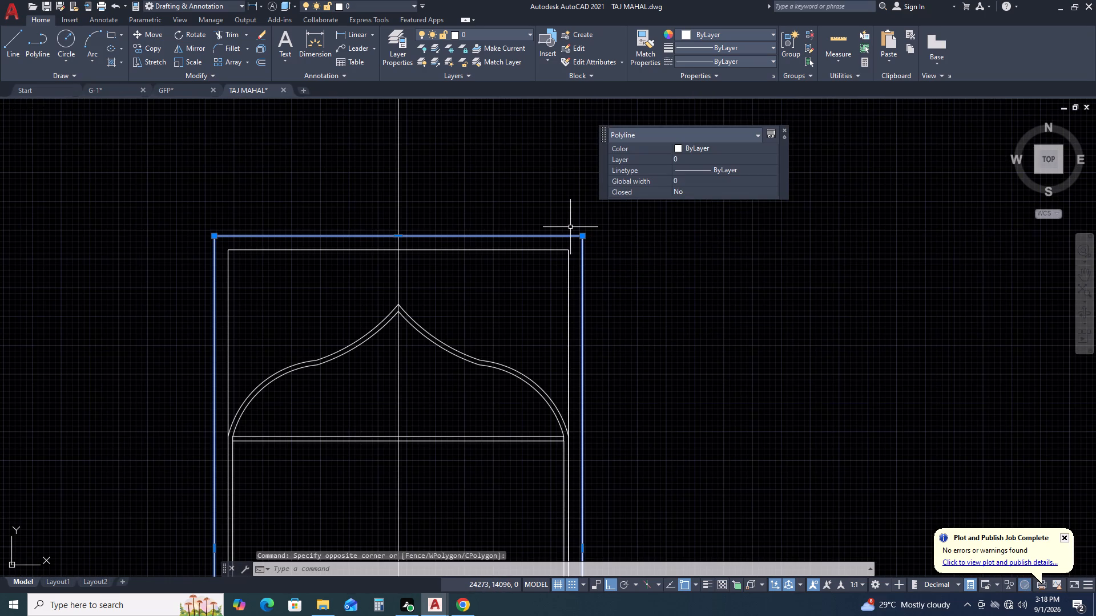
{"action": "key", "text": "o"}
{"action": "key", "text": "space"}
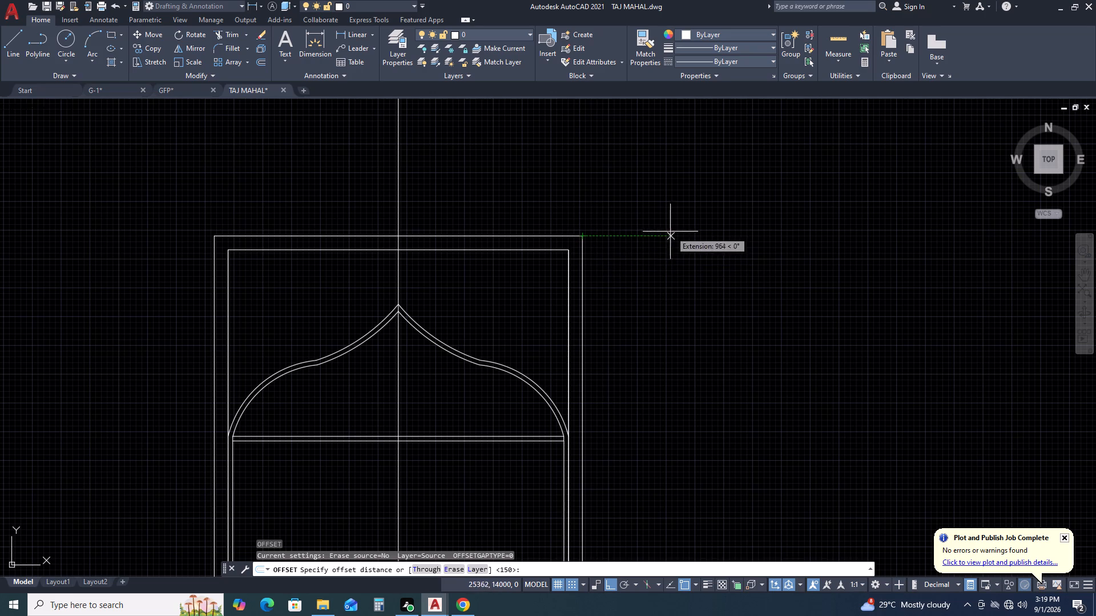
{"action": "key", "text": "3"}
{"action": "key", "text": "0"}
{"action": "key", "text": "0"}
{"action": "key", "text": "Return"}
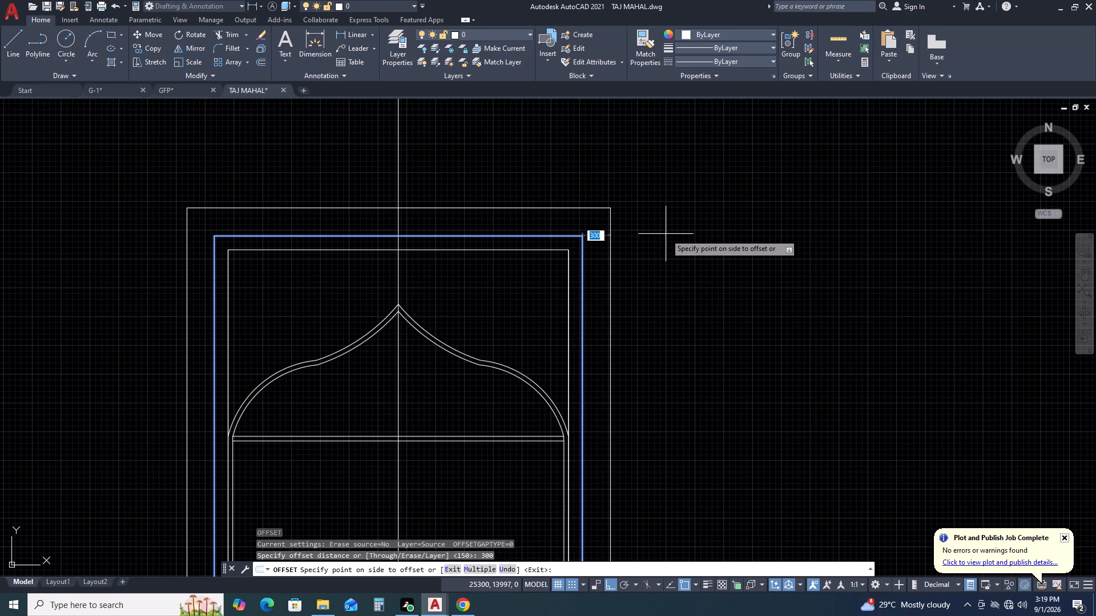
{"action": "left_click", "coordinate": [670, 203]}
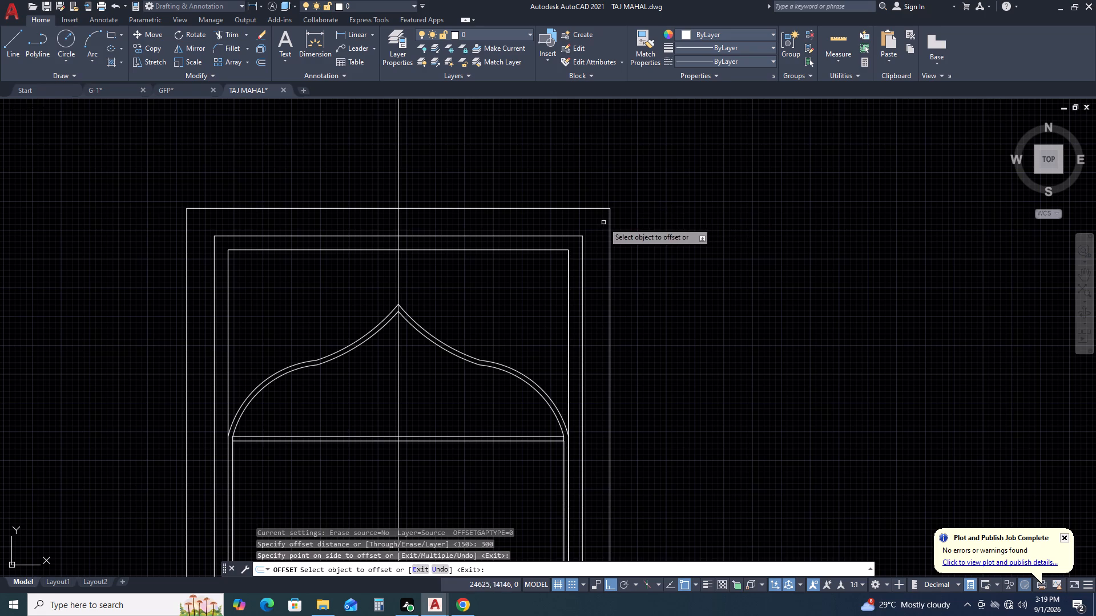
{"action": "key", "text": "Escape"}
Offset the outermost border polyline of the domed frame 100 mm outward.
{"action": "left_click", "coordinate": [609, 208]}
{"action": "key", "text": "o"}
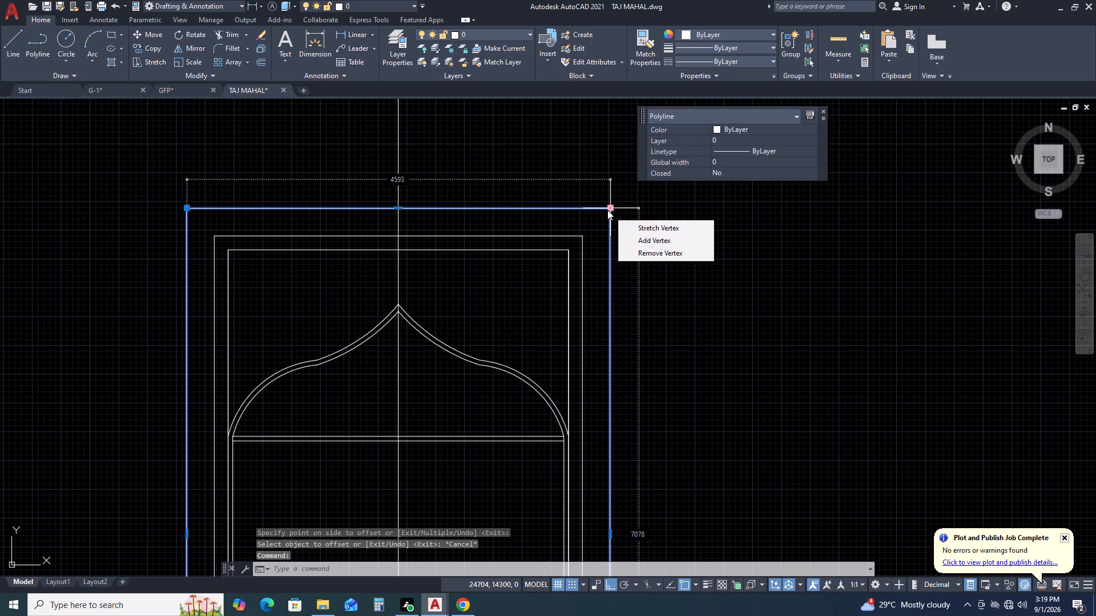
{"action": "key", "text": "space"}
{"action": "key", "text": "1"}
{"action": "type", "text": "00"}
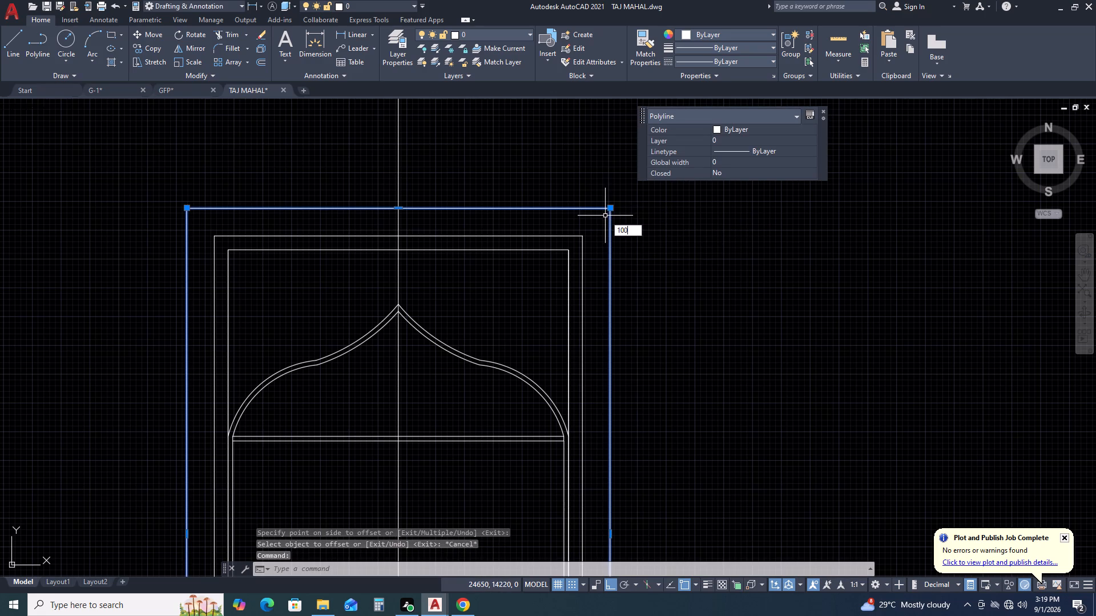
{"action": "key", "text": "Return"}
{"action": "left_click", "coordinate": [630, 163]}
{"action": "left_click", "coordinate": [591, 185]}
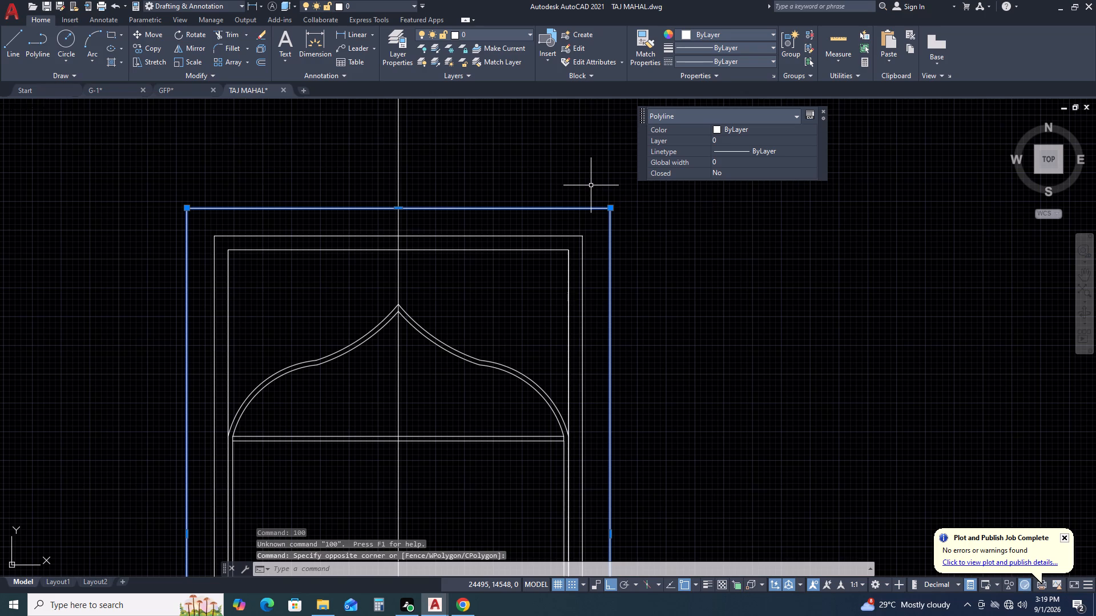
{"action": "key", "text": "1"}
{"action": "type", "text": "00"}
{"action": "key", "text": "Return"}
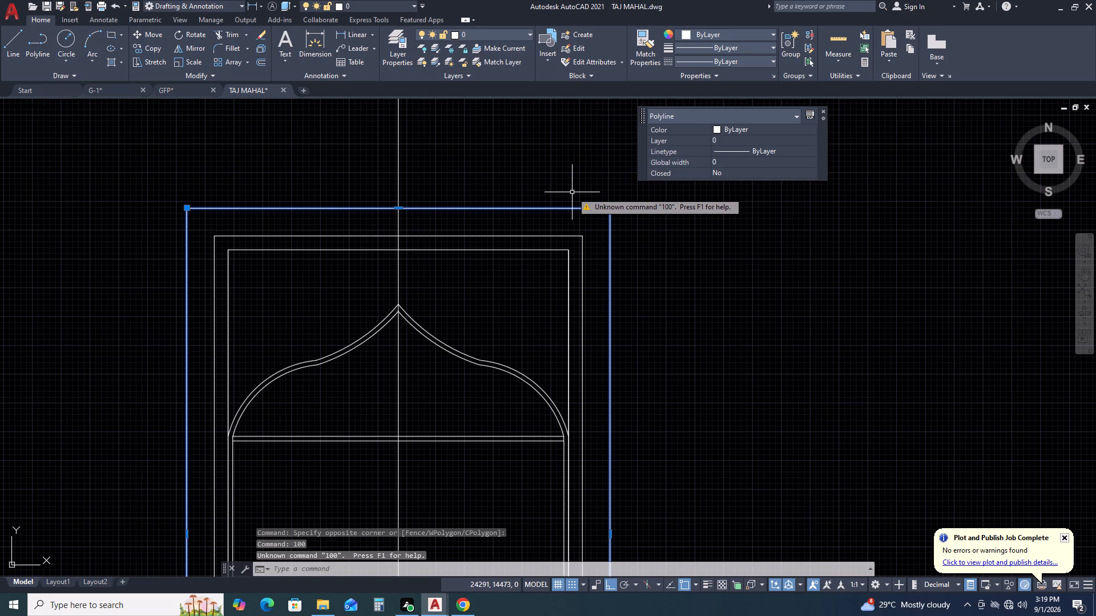
{"action": "type", "text": "O"}
{"action": "key", "text": "space"}
{"action": "type", "text": "100"}
{"action": "key", "text": "Return"}
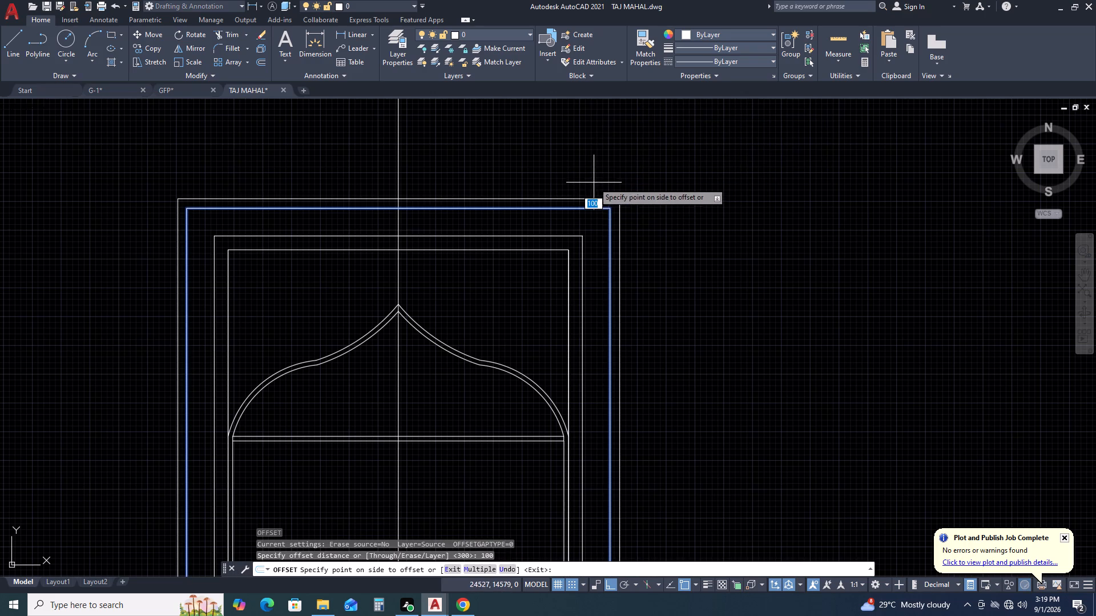
{"action": "left_click", "coordinate": [594, 183]}
{"action": "key", "text": "Escape"}
Delete the border polyline immediately inside the outermost border of the domed frame.
{"action": "middle_click_drag", "start_coordinate": [602, 280], "coordinate": [635, 229]}
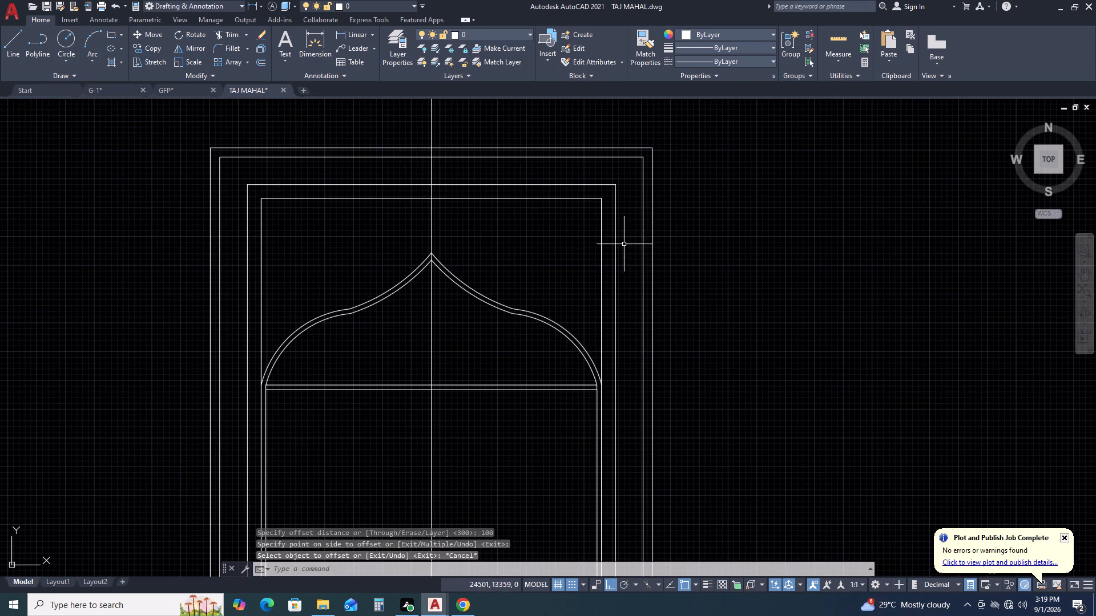
{"action": "middle_click_drag", "start_coordinate": [656, 216], "coordinate": [670, 325]}
{"action": "middle_click_drag", "start_coordinate": [731, 292], "coordinate": [709, 305]}
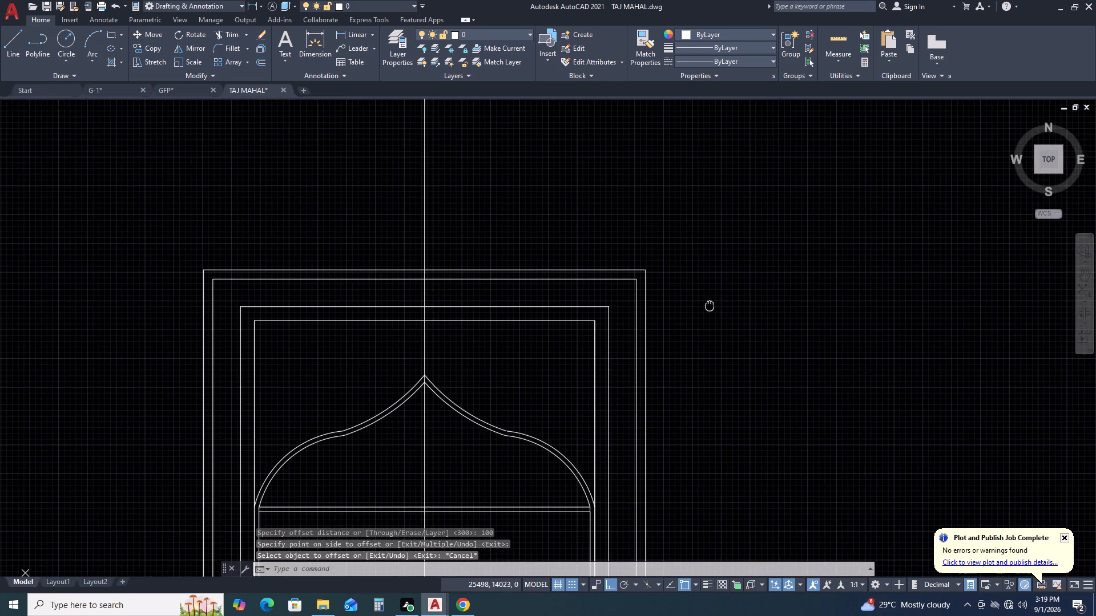
{"action": "middle_click_drag", "start_coordinate": [709, 305], "coordinate": [676, 305]}
{"action": "scroll", "coordinate": [511, 285], "scroll_direction": "up", "scroll_amount": 2}
{"action": "left_click", "coordinate": [613, 266]}
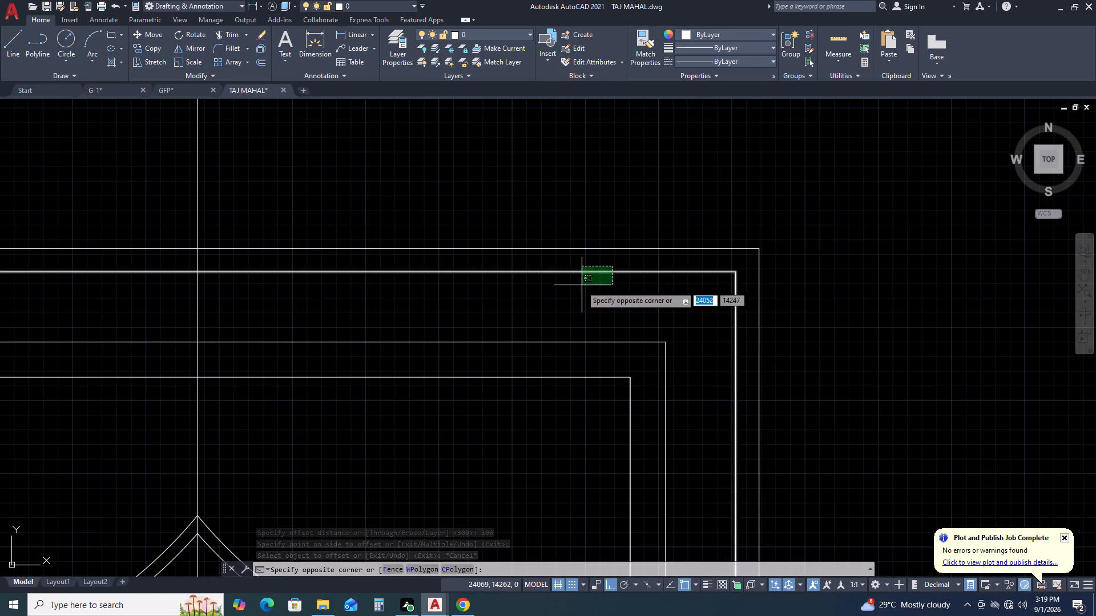
{"action": "left_click", "coordinate": [581, 286]}
{"action": "key", "text": "Delete"}
Offset the outermost border polyline of the domed frame 200 mm outward.
{"action": "left_click", "coordinate": [787, 274]}
{"action": "left_click", "coordinate": [711, 213]}
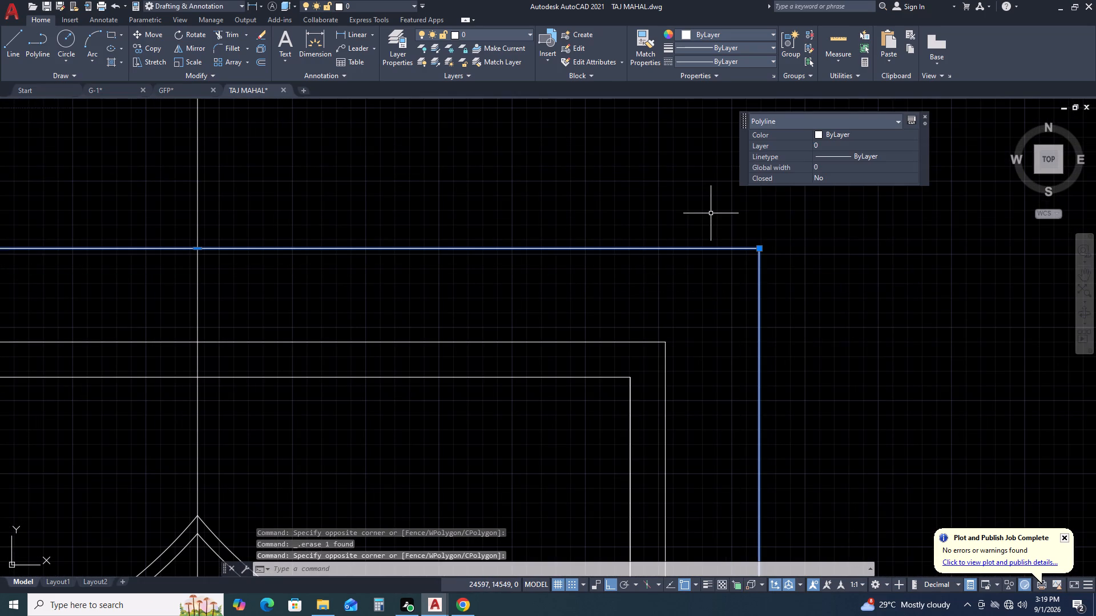
{"action": "key", "text": "o"}
{"action": "key", "text": "space"}
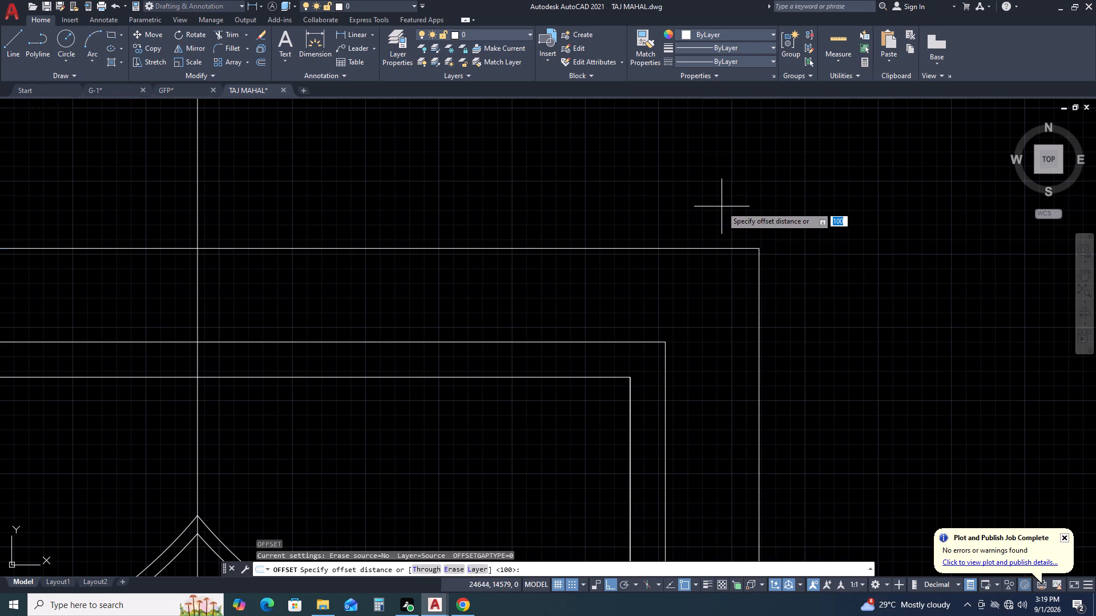
{"action": "scroll", "coordinate": [720, 240], "scroll_direction": "down", "scroll_amount": 4}
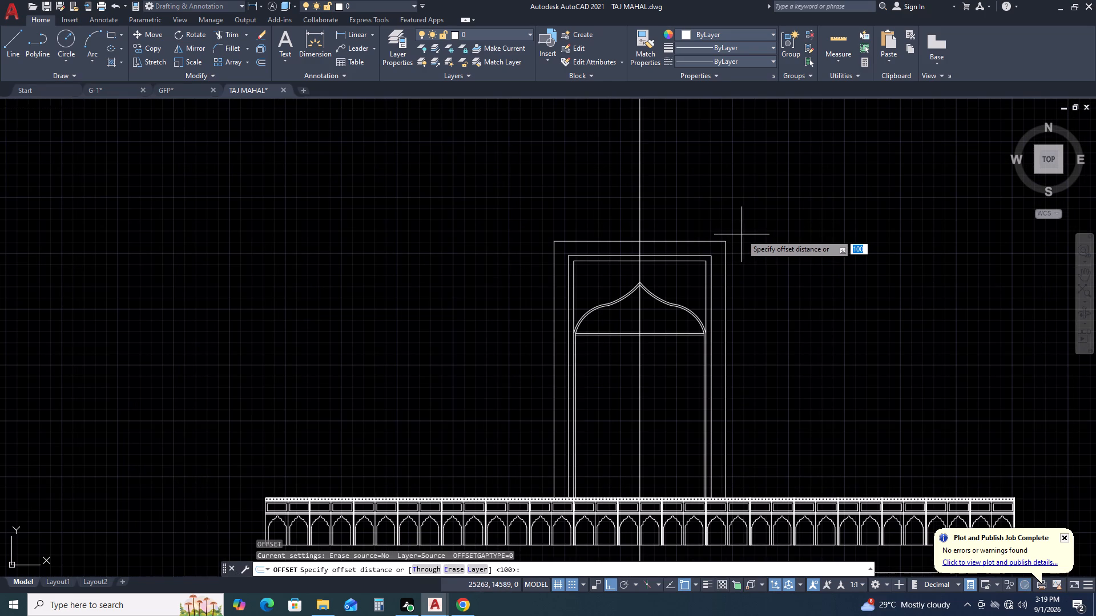
{"action": "key", "text": "2"}
{"action": "type", "text": "00"}
{"action": "key", "text": "Return"}
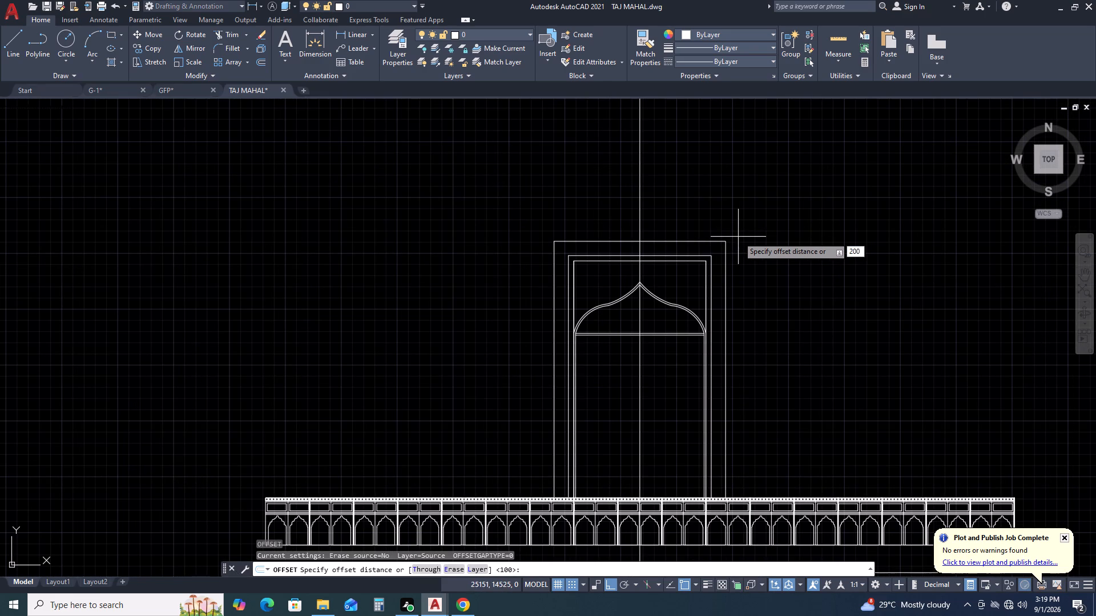
{"action": "scroll", "coordinate": [744, 206], "scroll_direction": "up", "scroll_amount": 2}
{"action": "left_click", "coordinate": [750, 205]}
{"action": "scroll", "coordinate": [750, 191], "scroll_direction": "down", "scroll_amount": 1}
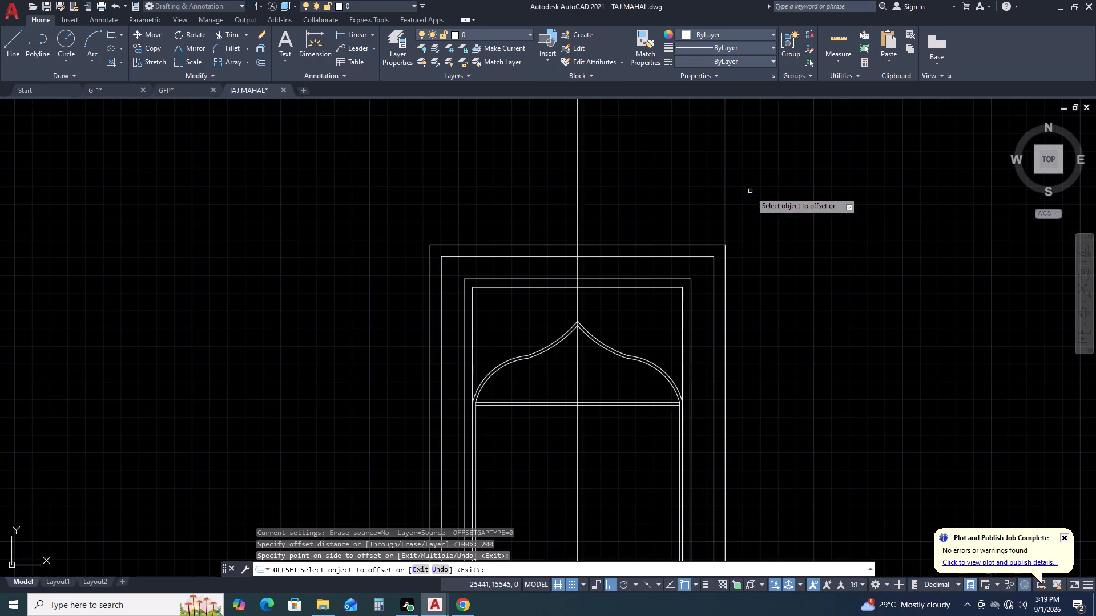
{"action": "middle_click_drag", "start_coordinate": [773, 267], "coordinate": [667, 250]}
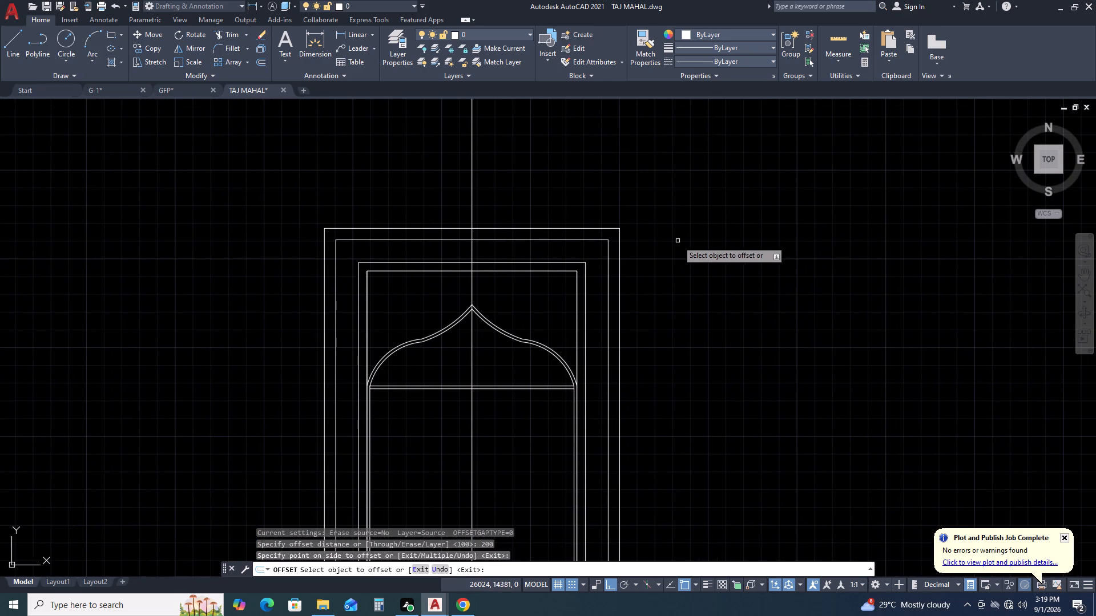
{"action": "scroll", "coordinate": [692, 269], "scroll_direction": "down", "scroll_amount": 2}
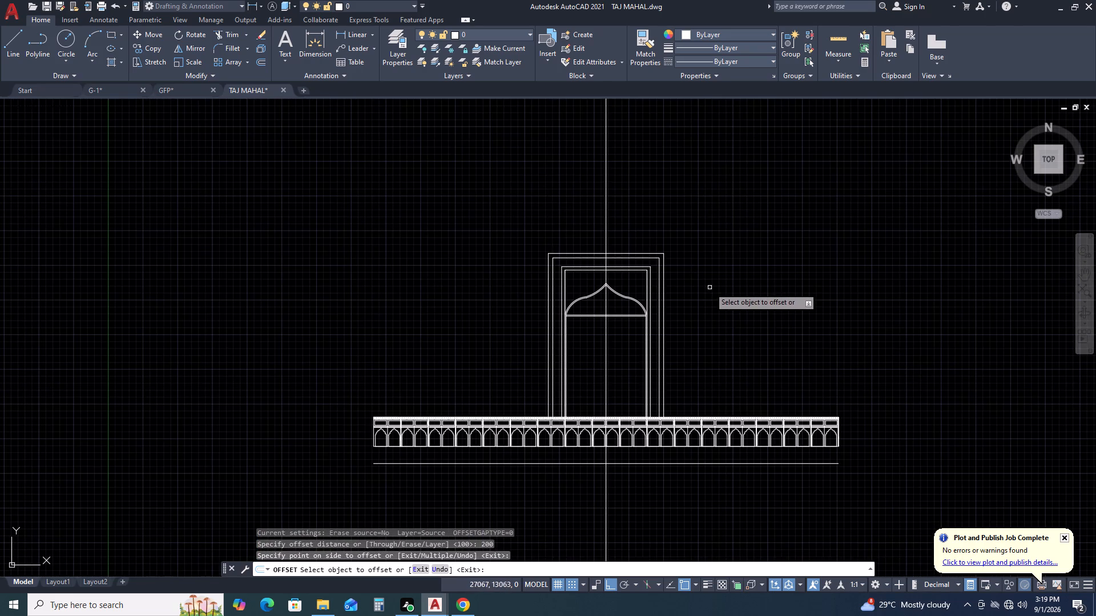
{"action": "middle_click_drag", "start_coordinate": [730, 295], "coordinate": [623, 248]}
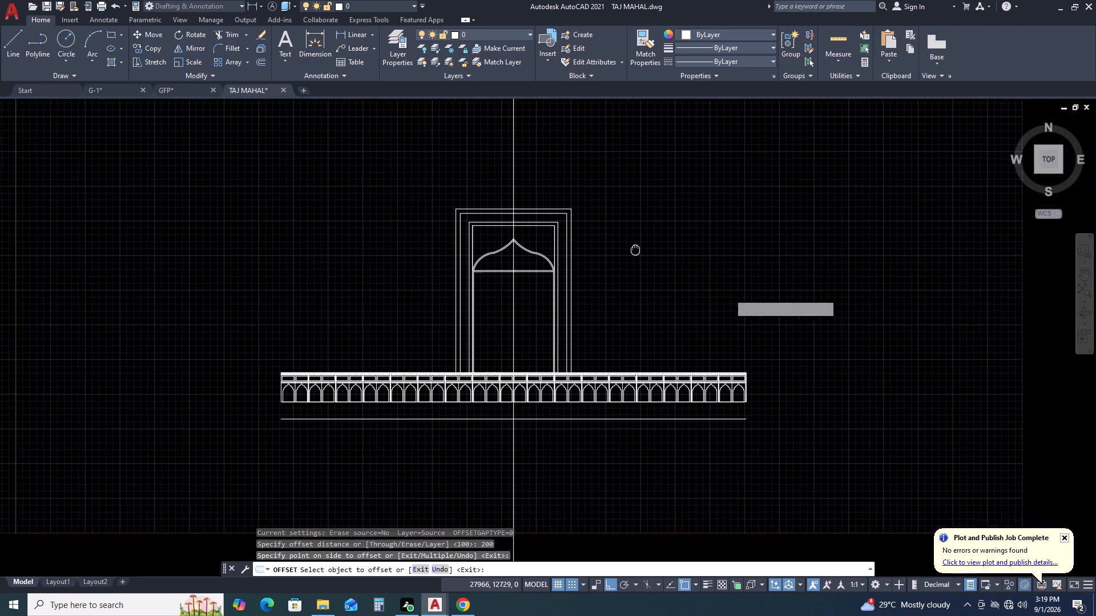
{"action": "middle_click_drag", "start_coordinate": [623, 248], "coordinate": [619, 246]}
{"action": "key", "text": "Escape"}
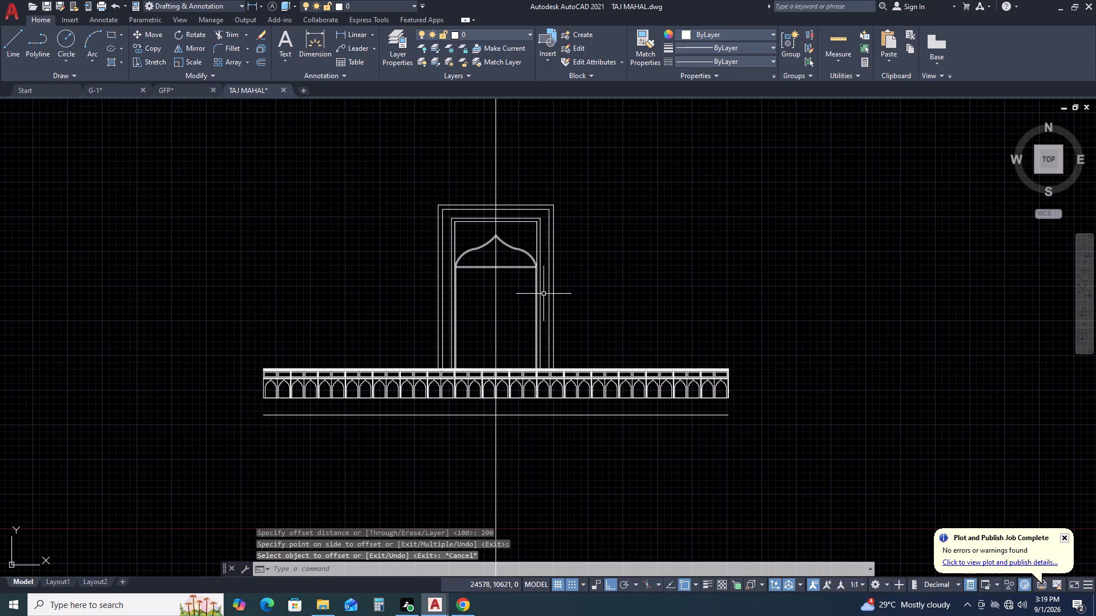
Draw a vertical line about 9369 mm long from the base up along the outermost border's right side, extending above the frame.
{"action": "middle_click_drag", "start_coordinate": [656, 323], "coordinate": [567, 286]}
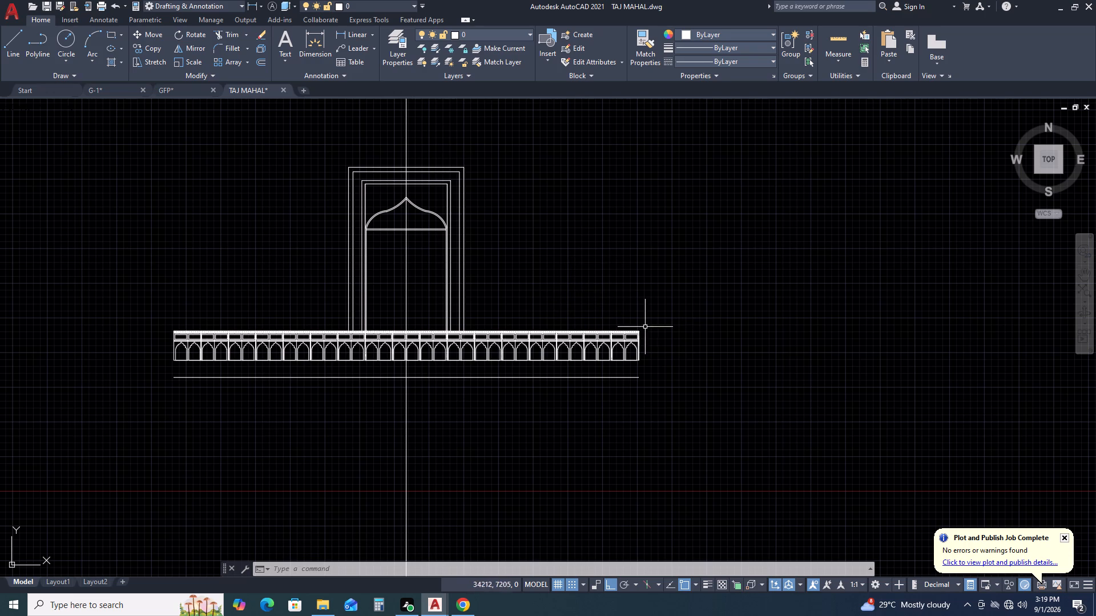
{"action": "key", "text": "l"}
{"action": "key", "text": "space"}
{"action": "middle_click_drag", "start_coordinate": [506, 288], "coordinate": [521, 370]}
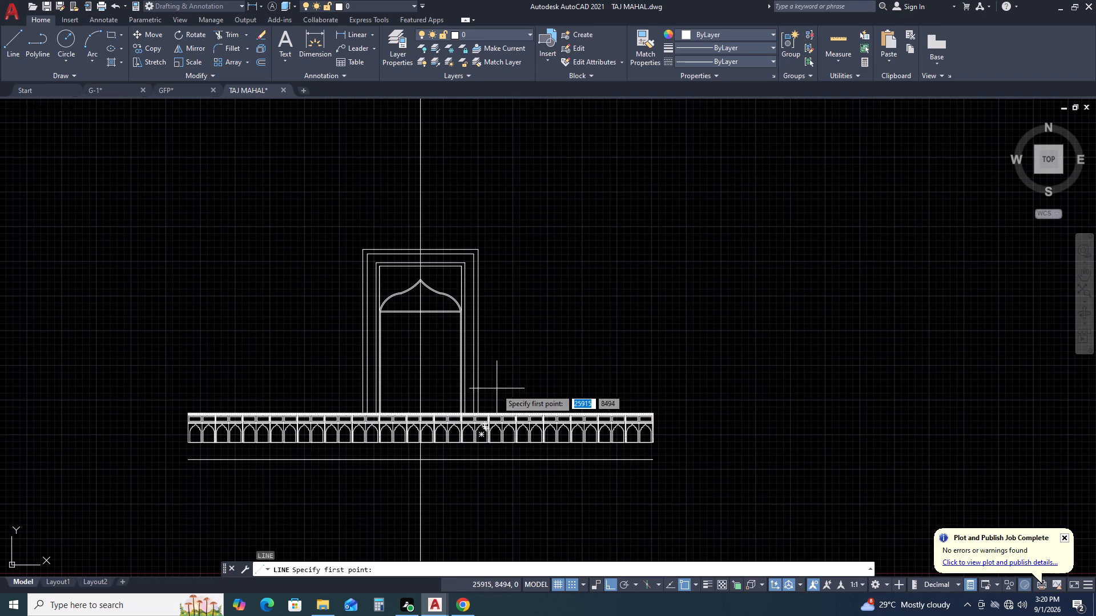
{"action": "scroll", "coordinate": [479, 414], "scroll_direction": "up", "scroll_amount": 1}
{"action": "left_click", "coordinate": [476, 412]}
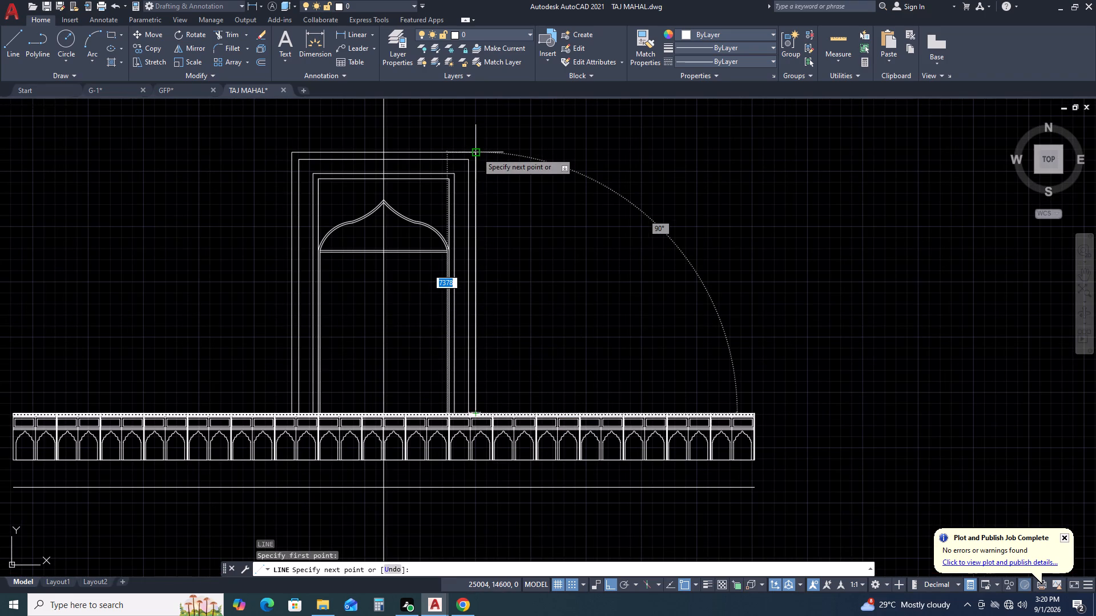
{"action": "middle_click_drag", "start_coordinate": [490, 103], "coordinate": [497, 171]}
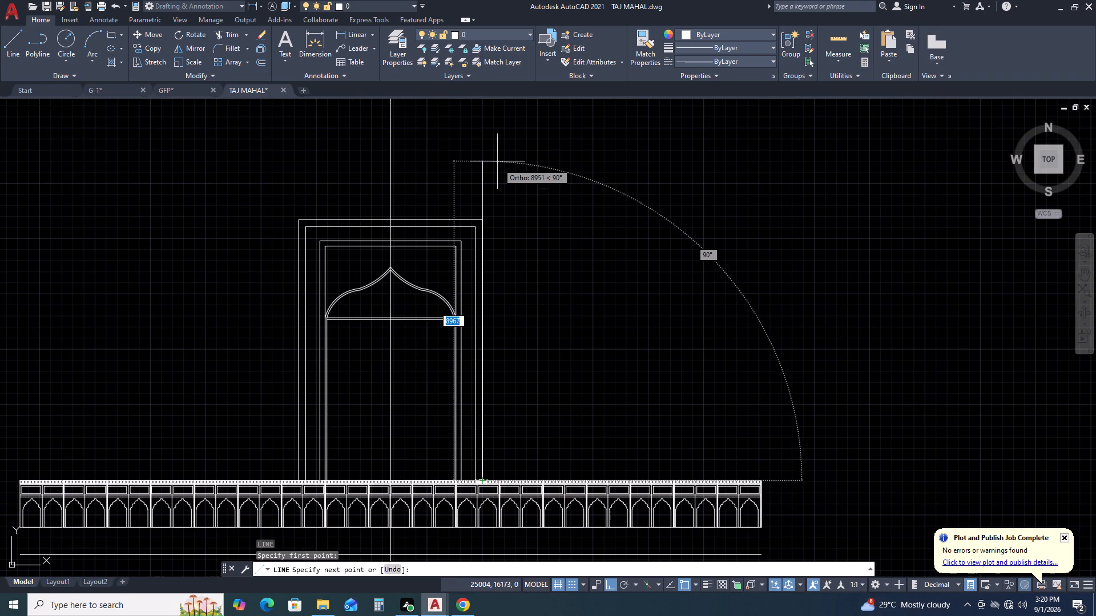
{"action": "left_click", "coordinate": [482, 149]}
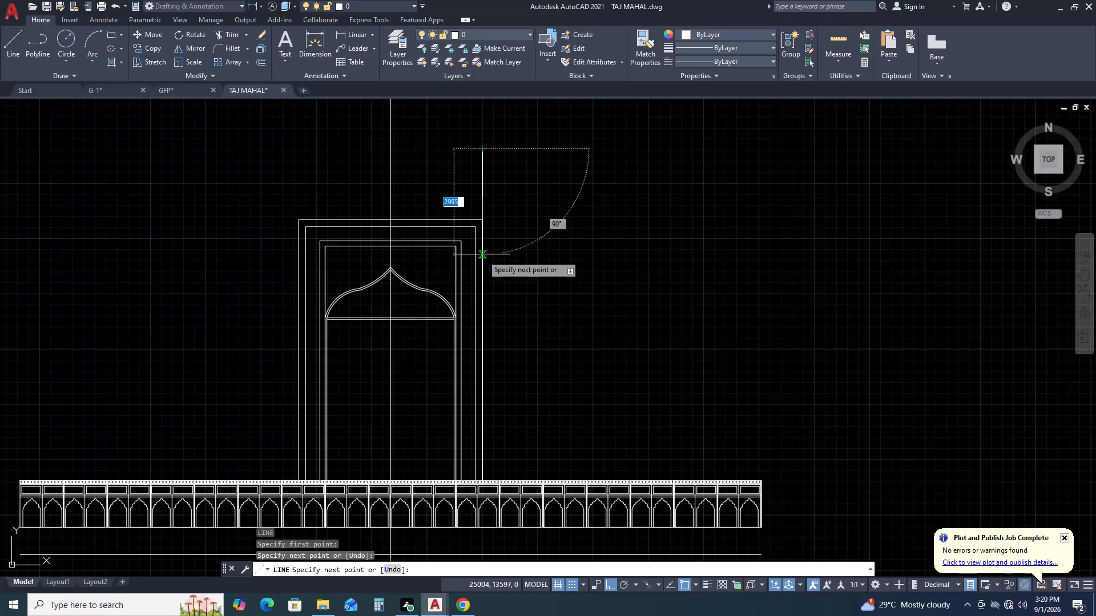
{"action": "key", "text": "Escape"}
Offset the tall vertical line beside the domed frame 150 mm to the right, away from the frame.
{"action": "left_click_drag", "start_coordinate": [497, 198], "coordinate": [489, 186]}
{"action": "left_click", "coordinate": [462, 151]}
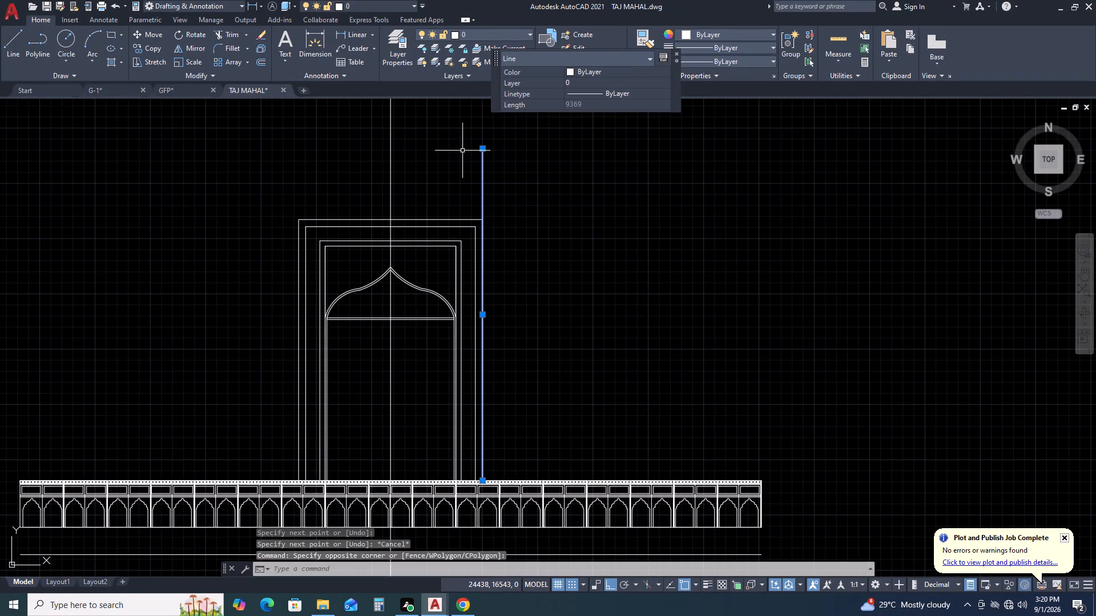
{"action": "key", "text": "o"}
{"action": "key", "text": "space"}
{"action": "key", "text": "1"}
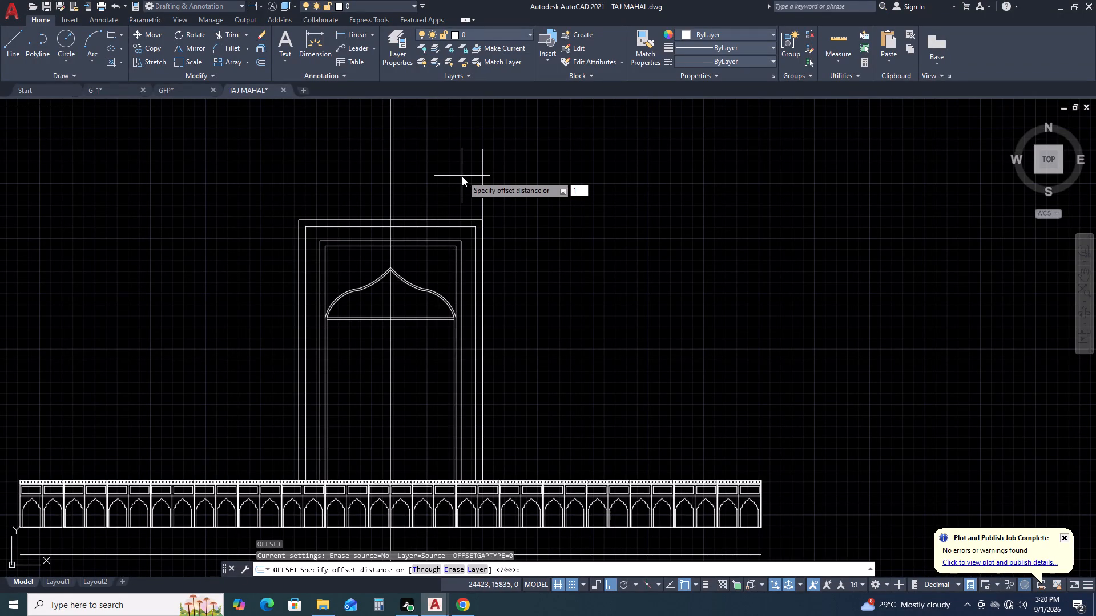
{"action": "key", "text": "5"}
{"action": "key", "text": "0"}
{"action": "key", "text": "Return"}
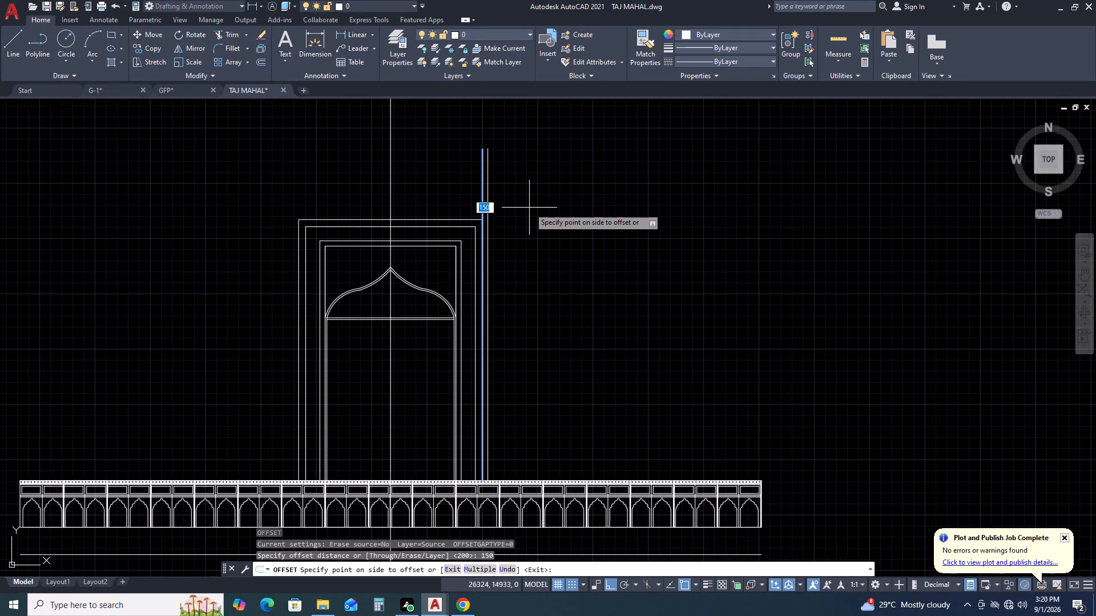
{"action": "left_click", "coordinate": [529, 208]}
{"action": "key", "text": "Escape"}
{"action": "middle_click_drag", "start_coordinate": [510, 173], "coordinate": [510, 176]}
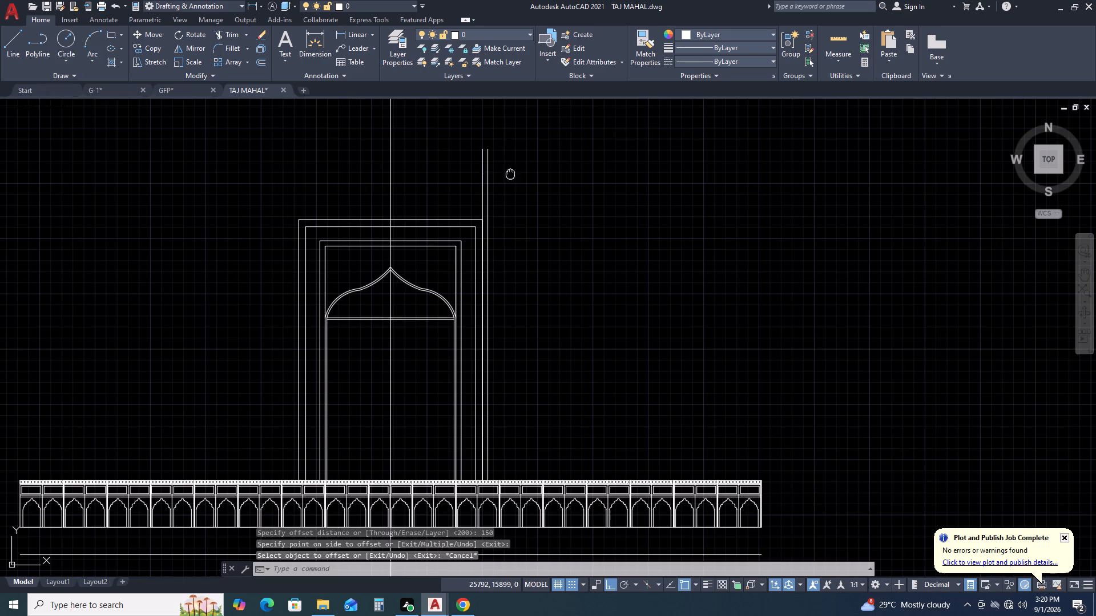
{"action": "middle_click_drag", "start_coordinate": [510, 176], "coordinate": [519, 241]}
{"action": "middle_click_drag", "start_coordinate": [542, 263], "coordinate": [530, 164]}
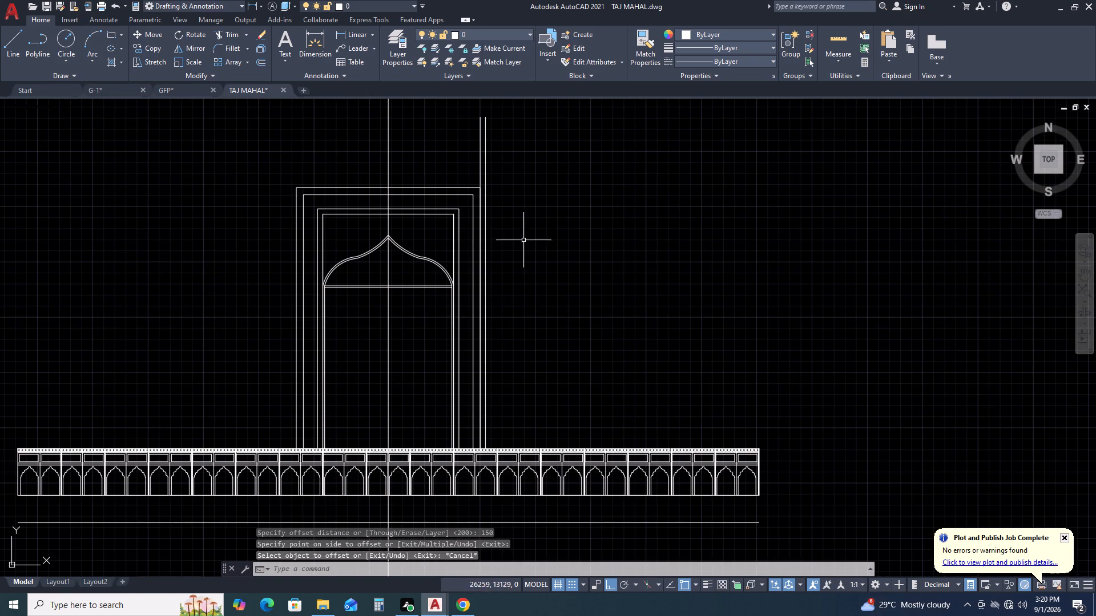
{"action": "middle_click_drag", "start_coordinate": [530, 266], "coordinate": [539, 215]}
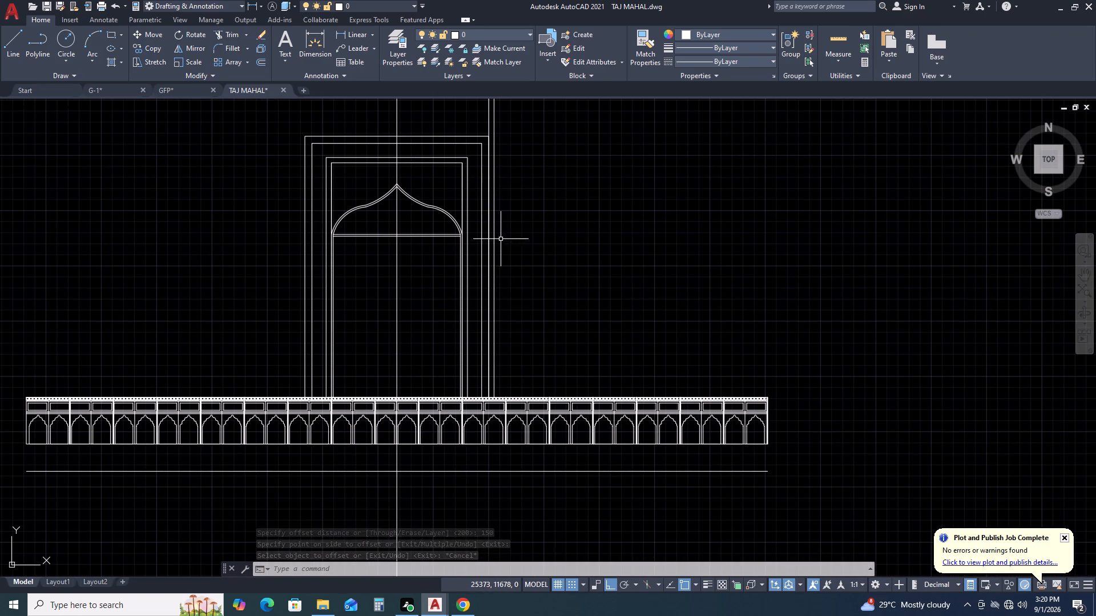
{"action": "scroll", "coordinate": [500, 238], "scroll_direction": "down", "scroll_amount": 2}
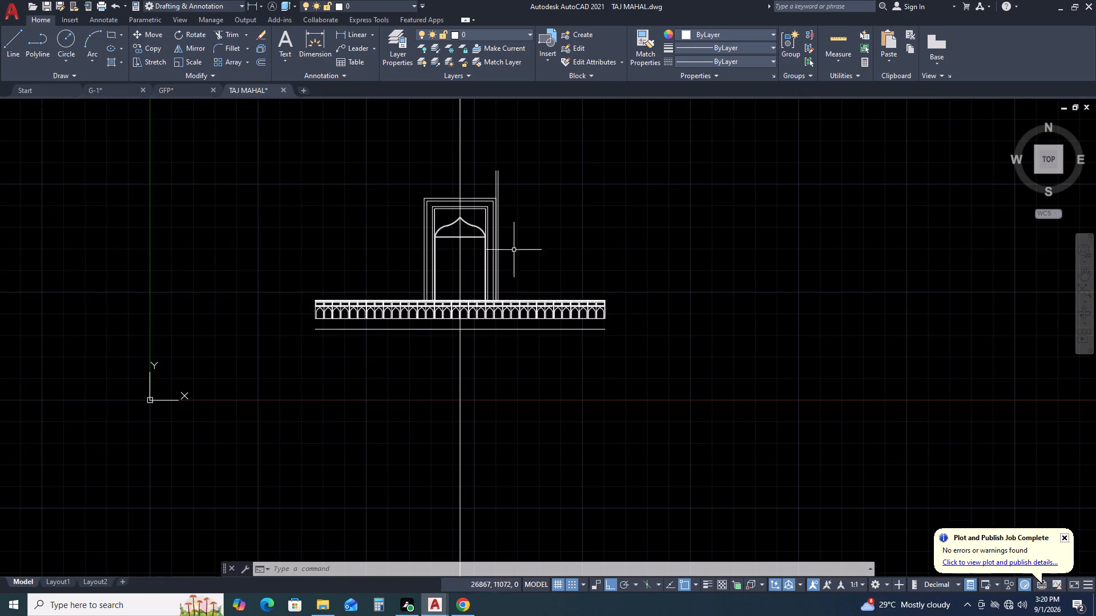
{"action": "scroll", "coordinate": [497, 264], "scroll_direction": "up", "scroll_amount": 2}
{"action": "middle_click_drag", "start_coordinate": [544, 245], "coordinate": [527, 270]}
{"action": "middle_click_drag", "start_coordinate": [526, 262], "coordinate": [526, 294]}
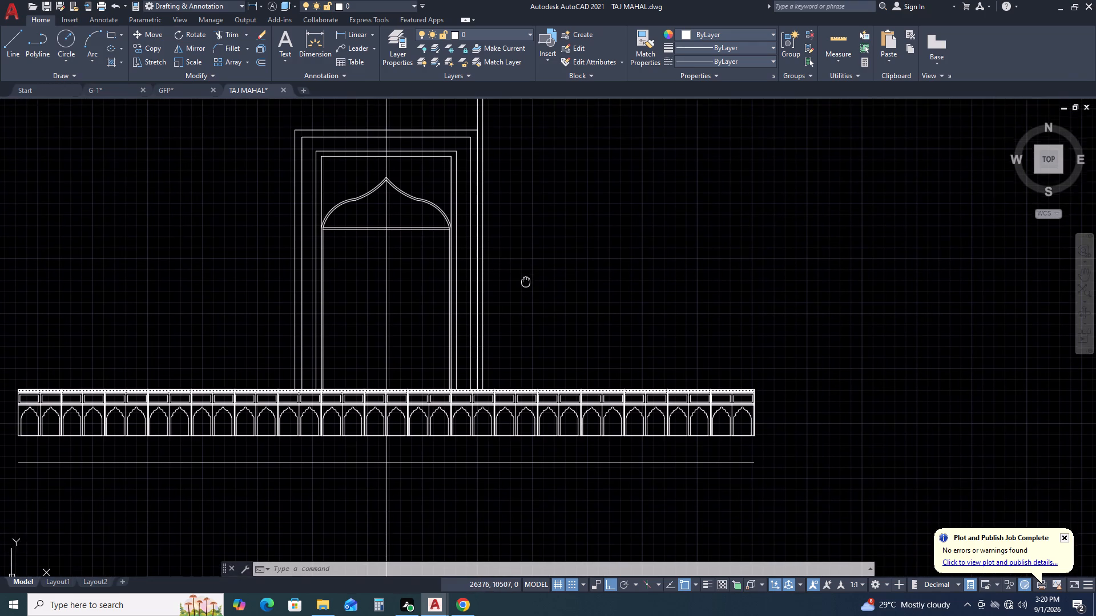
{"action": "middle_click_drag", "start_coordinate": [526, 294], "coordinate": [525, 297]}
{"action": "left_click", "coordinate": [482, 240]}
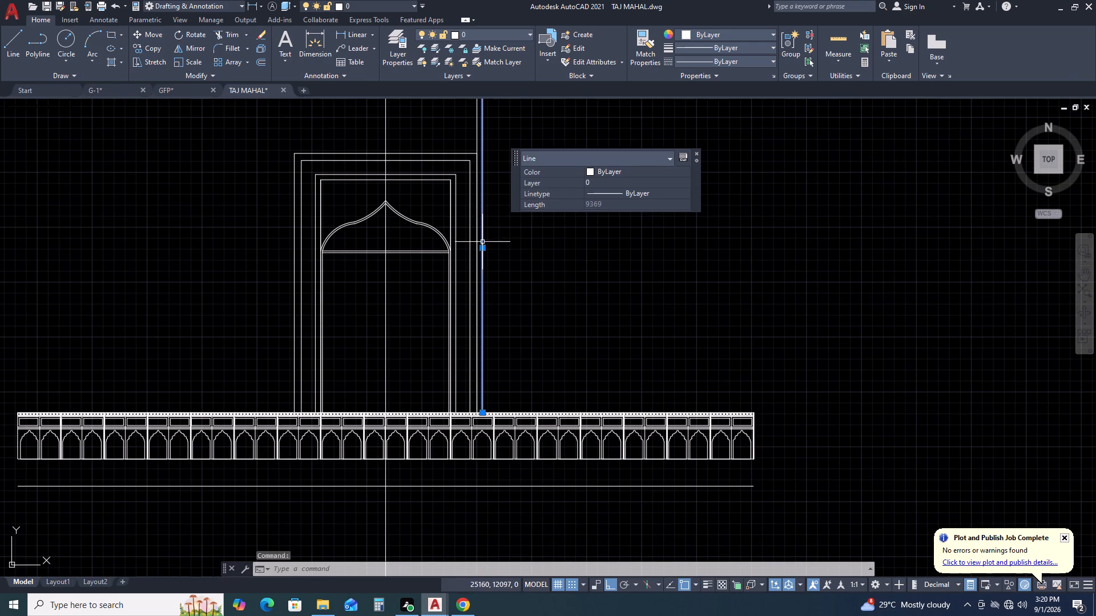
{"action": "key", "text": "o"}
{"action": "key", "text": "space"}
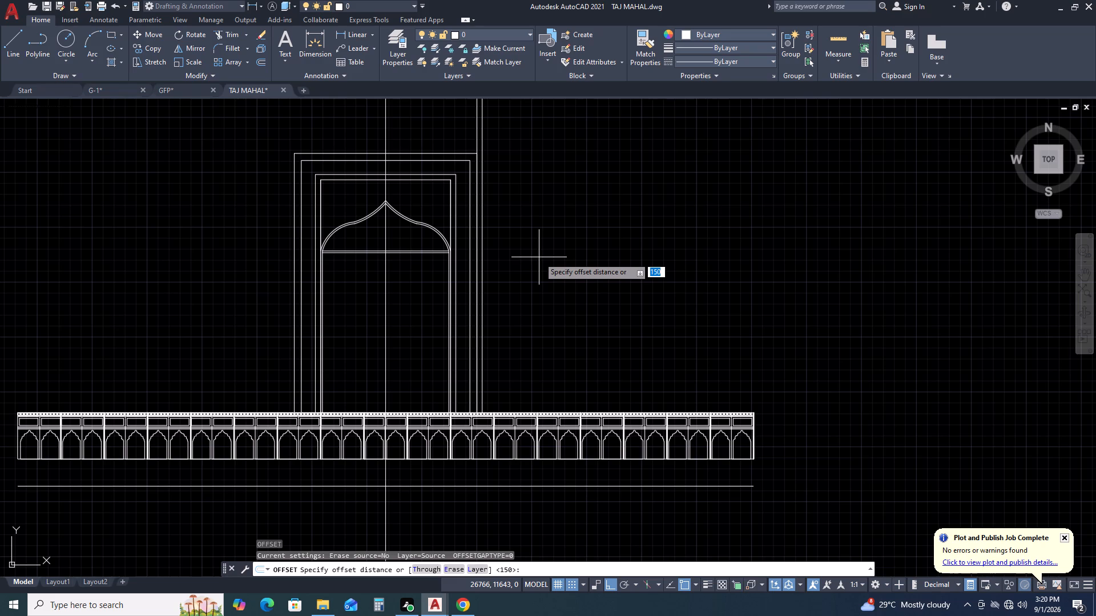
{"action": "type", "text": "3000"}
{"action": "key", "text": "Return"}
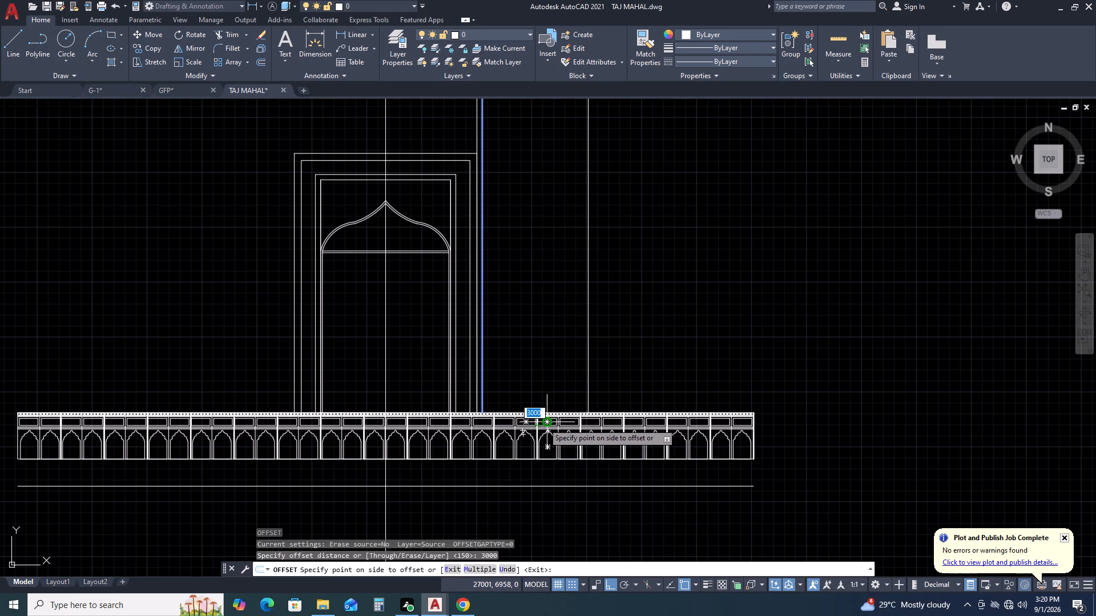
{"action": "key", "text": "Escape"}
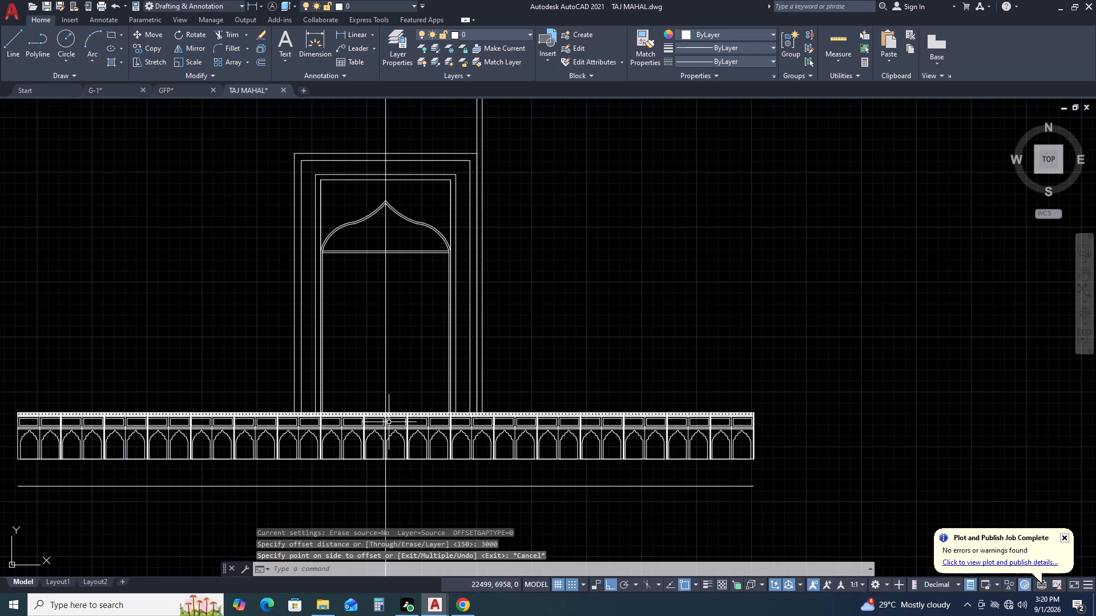
Offset the outer of the two tall vertical lines beside the domed frame 2000 mm to the right, away from the frame.
{"action": "scroll", "coordinate": [610, 408], "scroll_direction": "down", "scroll_amount": 1}
{"action": "scroll", "coordinate": [421, 427], "scroll_direction": "up", "scroll_amount": 1}
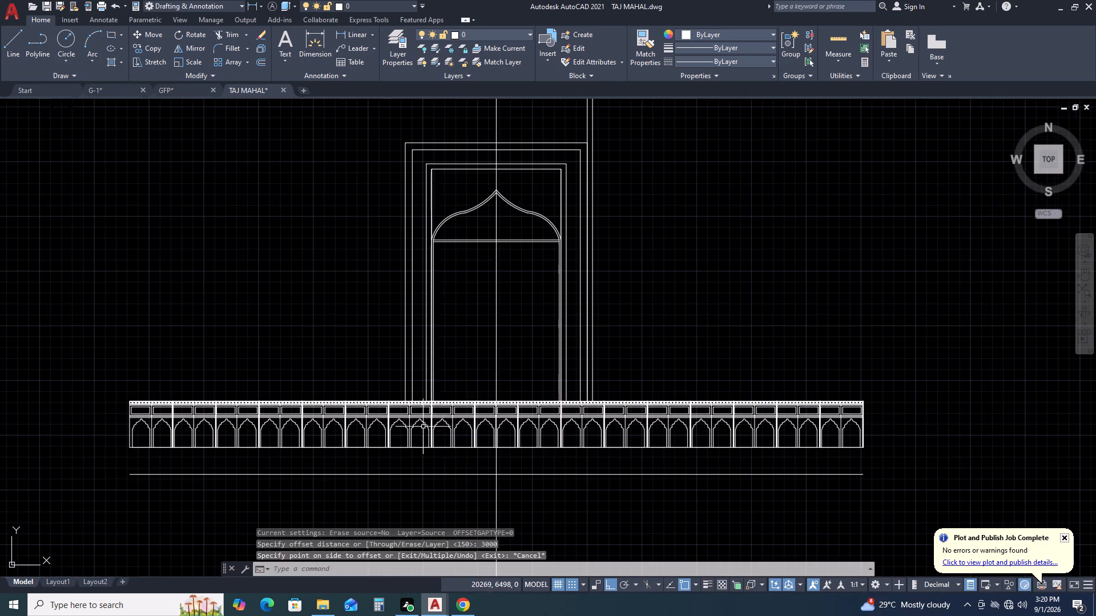
{"action": "left_click", "coordinate": [593, 359]}
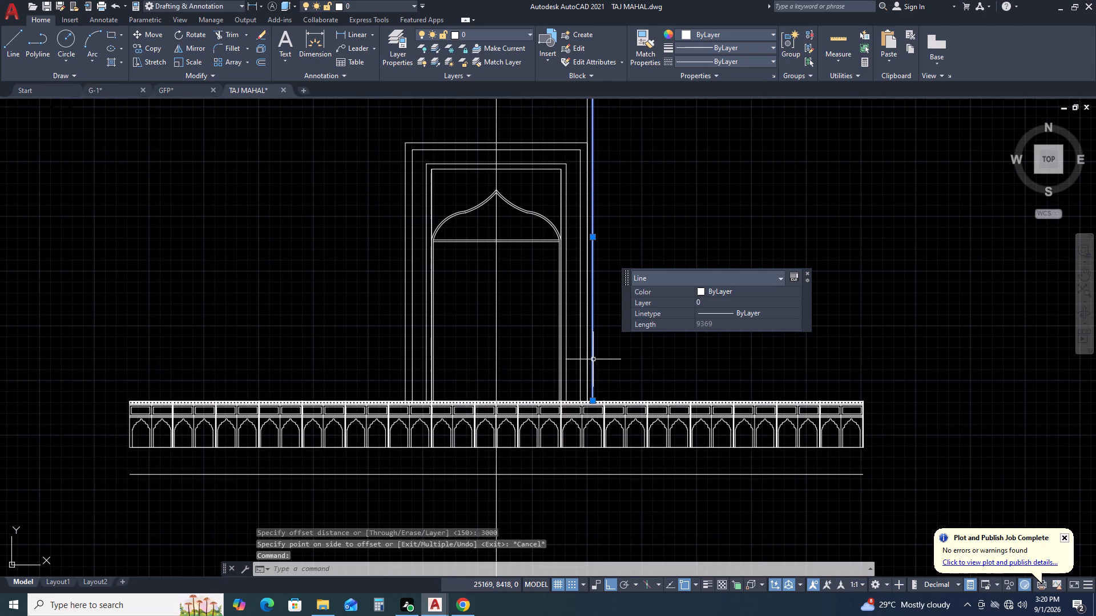
{"action": "type", "text": "O"}
{"action": "key", "text": "space"}
{"action": "type", "text": "200"}
{"action": "key", "text": "0"}
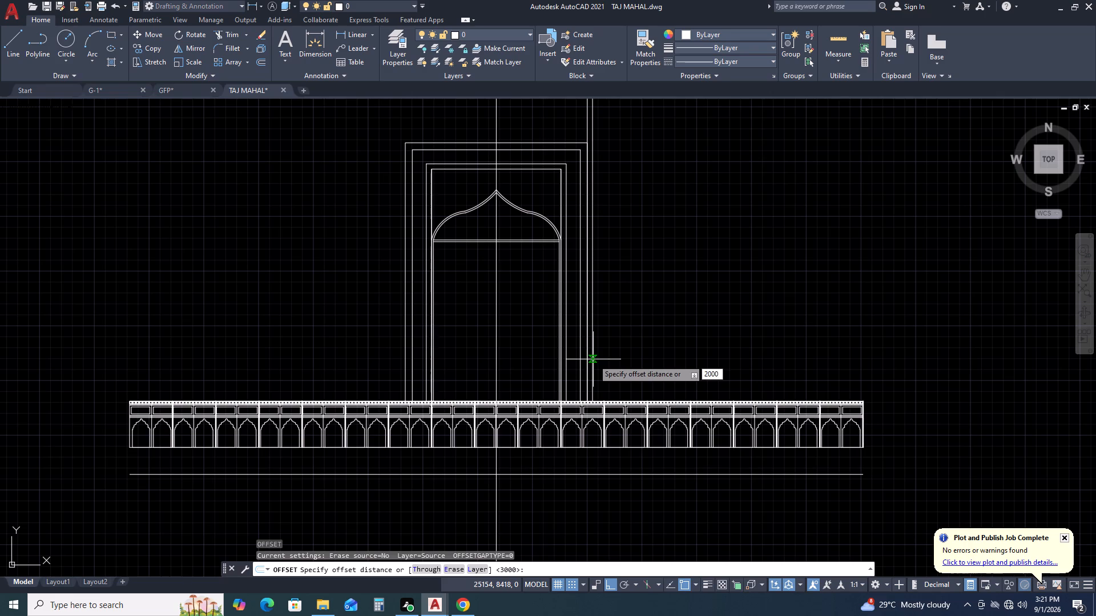
{"action": "key", "text": "Return"}
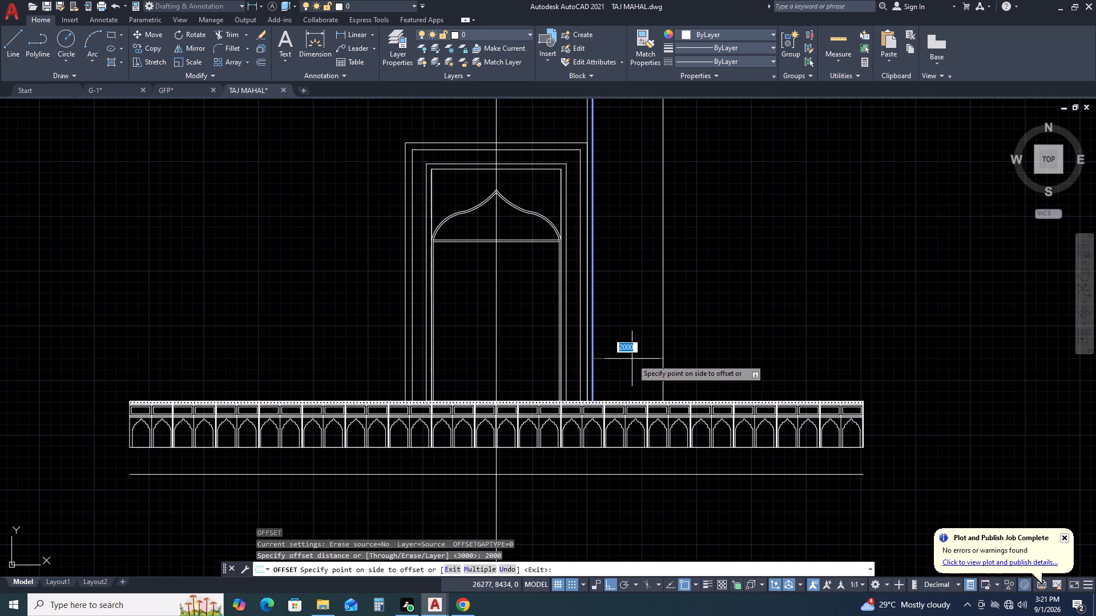
{"action": "double_click", "coordinate": [632, 359]}
{"action": "middle_click_drag", "start_coordinate": [679, 311], "coordinate": [694, 362]}
{"action": "key", "text": "Escape"}
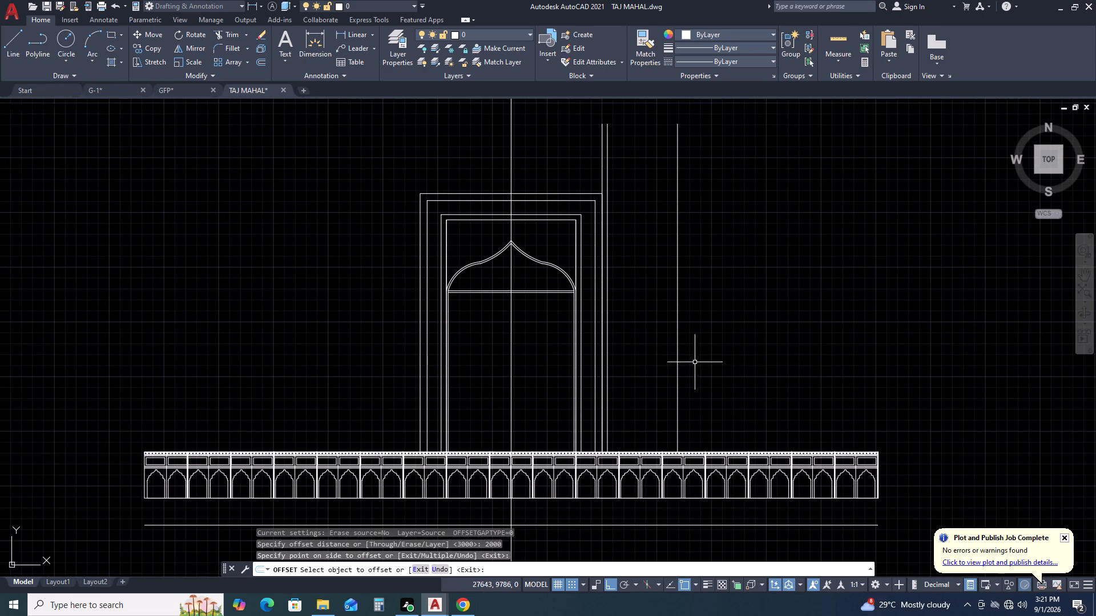
{"action": "middle_click_drag", "start_coordinate": [685, 298], "coordinate": [719, 341]}
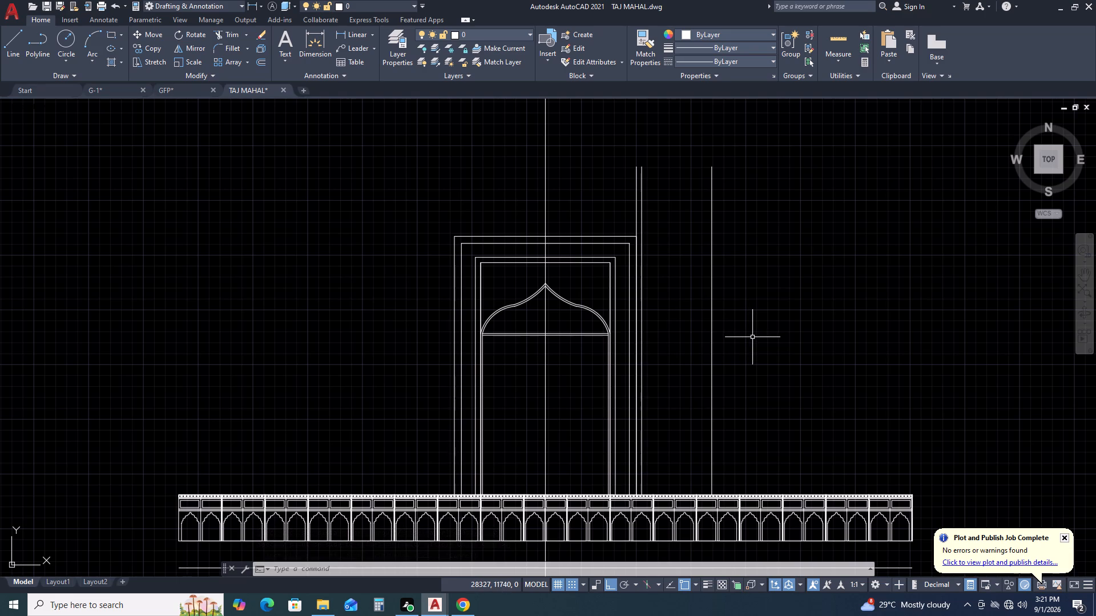
{"action": "middle_click_drag", "start_coordinate": [699, 416], "coordinate": [695, 364]}
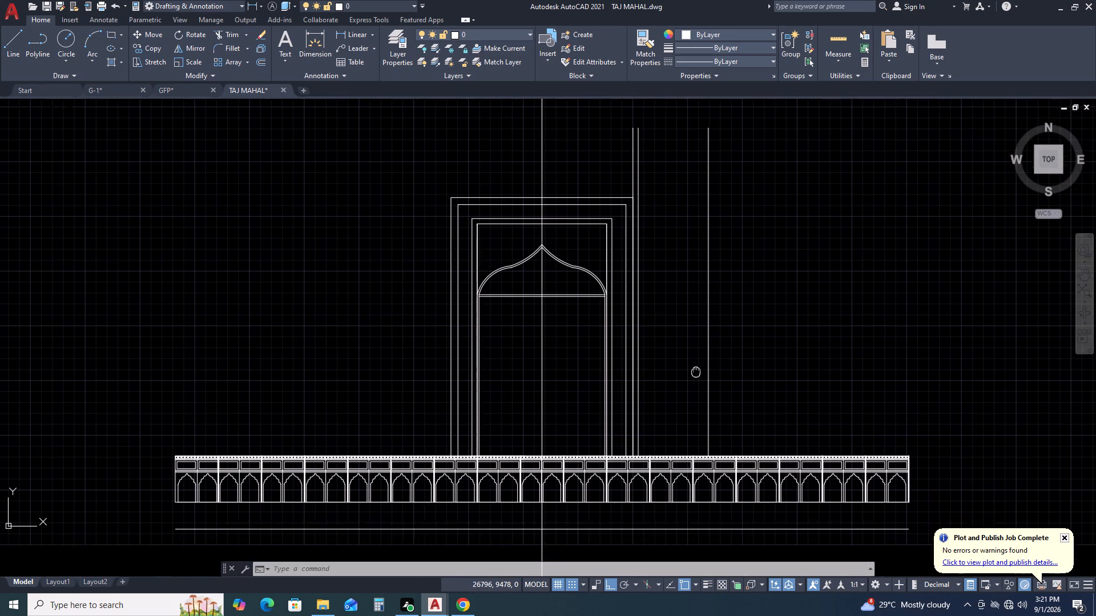
Examine the arched portal, its rectangular frames, the vertical lines beside it and the railing below.
{"action": "middle_click_drag", "start_coordinate": [695, 364], "coordinate": [695, 360]}
{"action": "scroll", "coordinate": [626, 447], "scroll_direction": "up", "scroll_amount": 1}
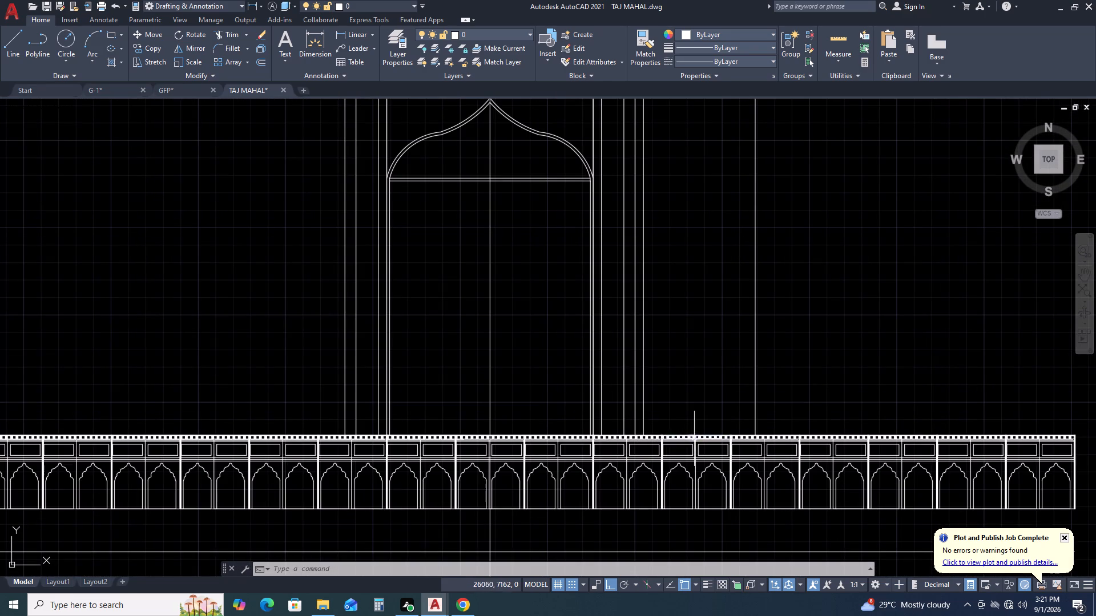
{"action": "middle_click_drag", "start_coordinate": [700, 339], "coordinate": [722, 398]}
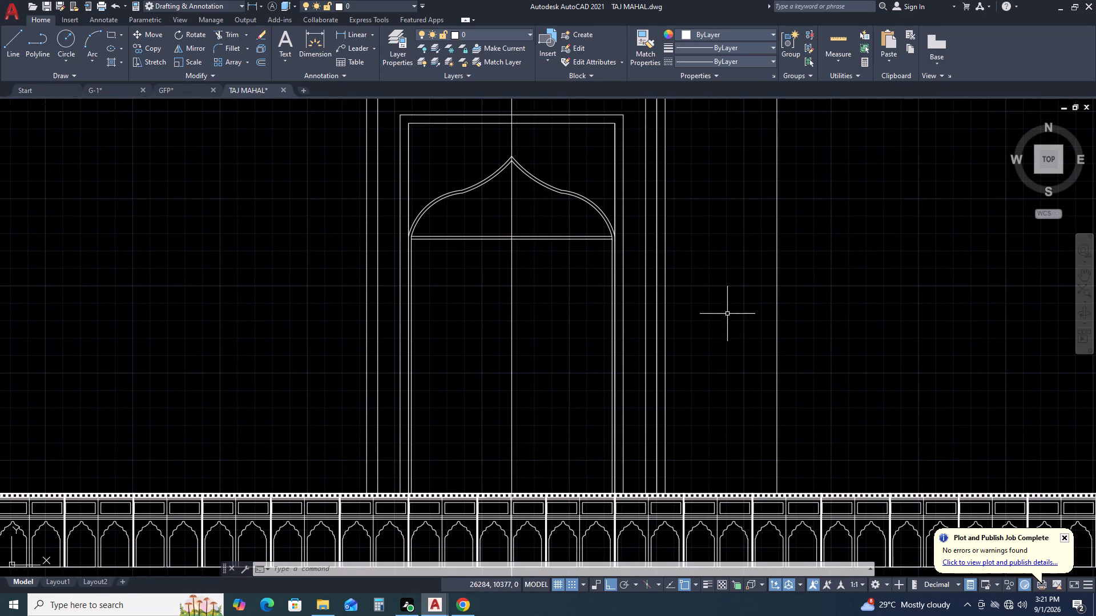
{"action": "middle_click_drag", "start_coordinate": [721, 309], "coordinate": [753, 372]}
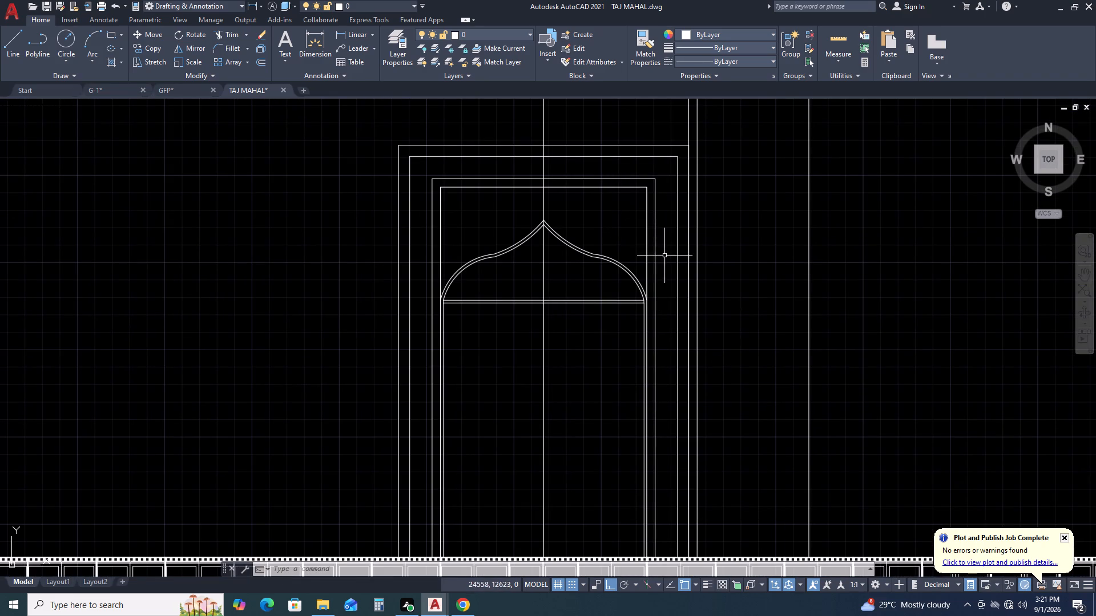
{"action": "scroll", "coordinate": [722, 200], "scroll_direction": "down", "scroll_amount": 2}
{"action": "middle_click_drag", "start_coordinate": [784, 202], "coordinate": [675, 206]}
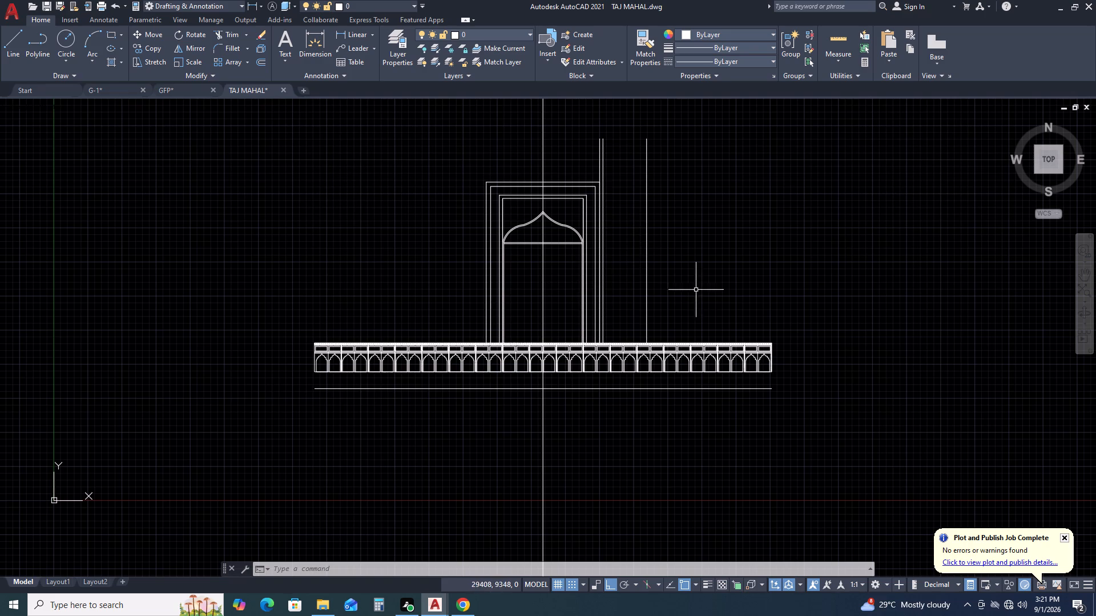
{"action": "scroll", "coordinate": [604, 145], "scroll_direction": "up", "scroll_amount": 1}
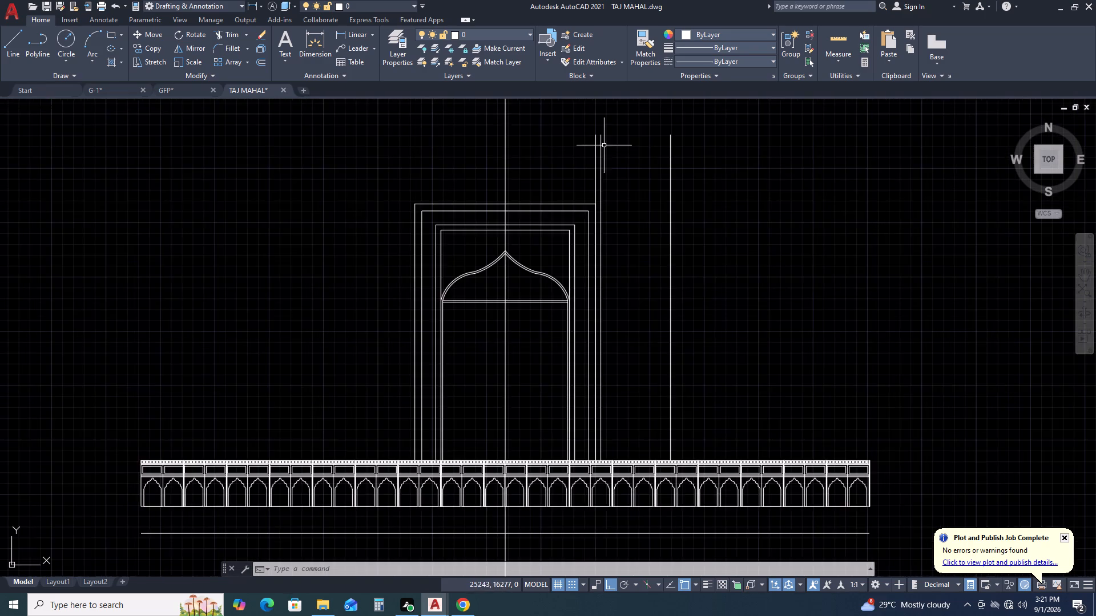
{"action": "scroll", "coordinate": [609, 156], "scroll_direction": "up", "scroll_amount": 2}
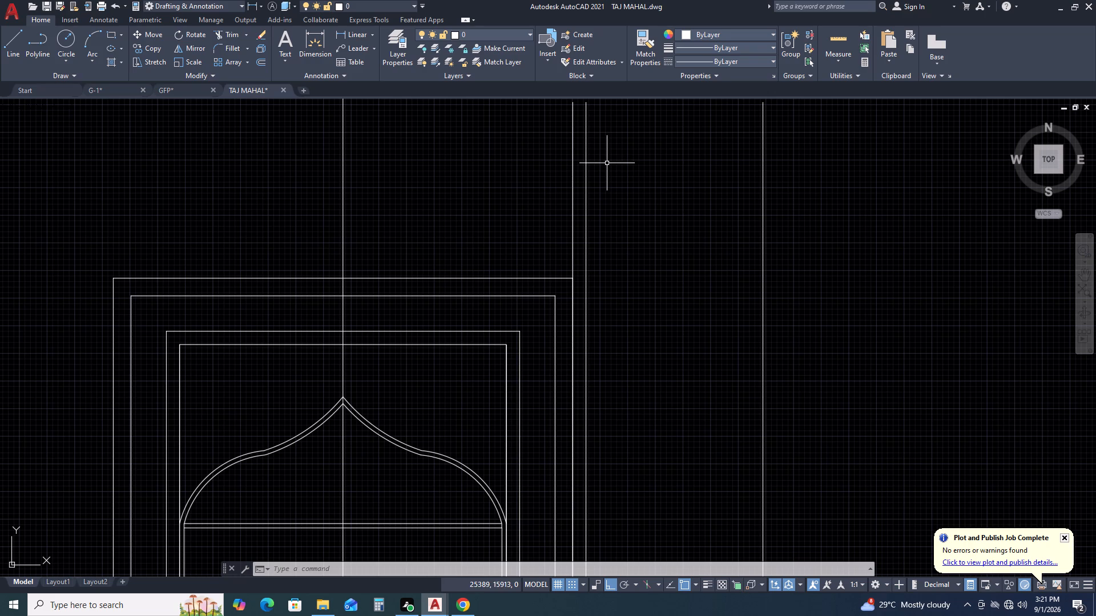
{"action": "scroll", "coordinate": [619, 208], "scroll_direction": "down", "scroll_amount": 2}
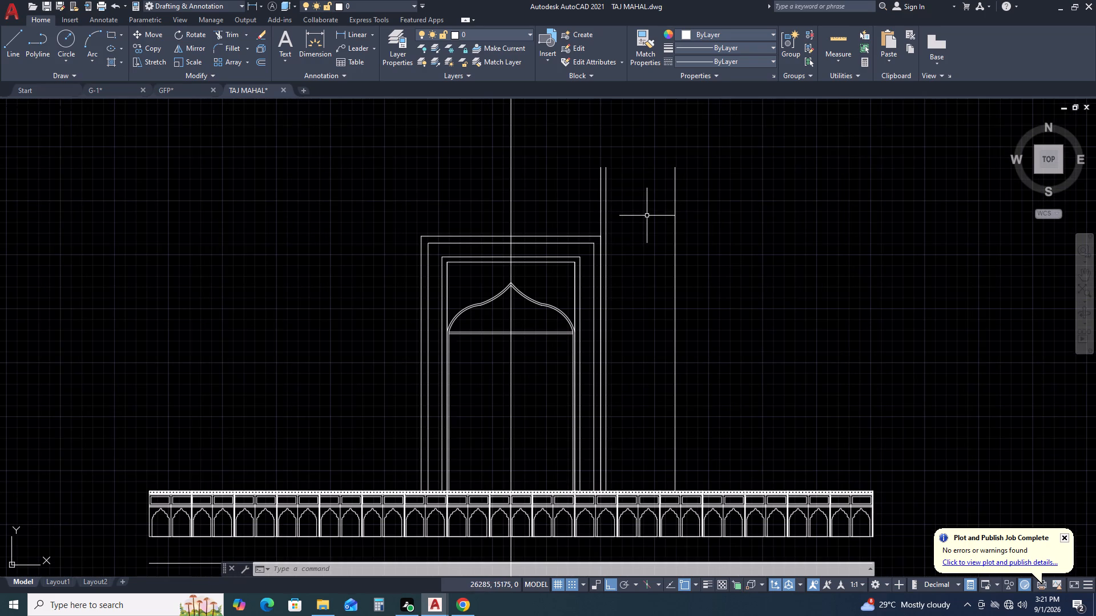
{"action": "middle_click_drag", "start_coordinate": [712, 212], "coordinate": [549, 209]}
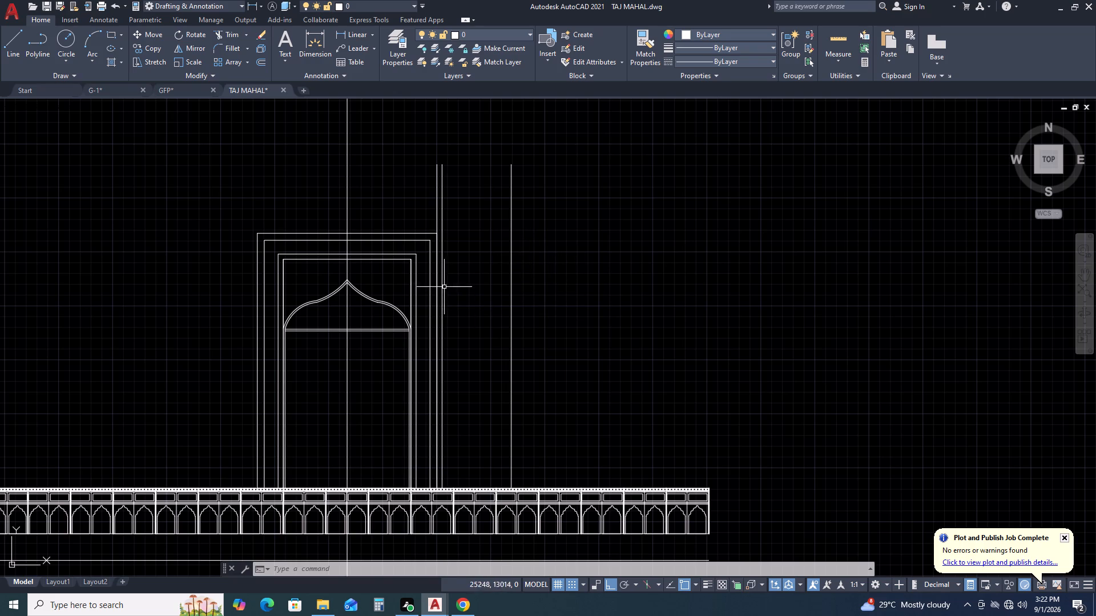
{"action": "scroll", "coordinate": [442, 269], "scroll_direction": "up", "scroll_amount": 1}
{"action": "middle_click_drag", "start_coordinate": [515, 246], "coordinate": [614, 213]}
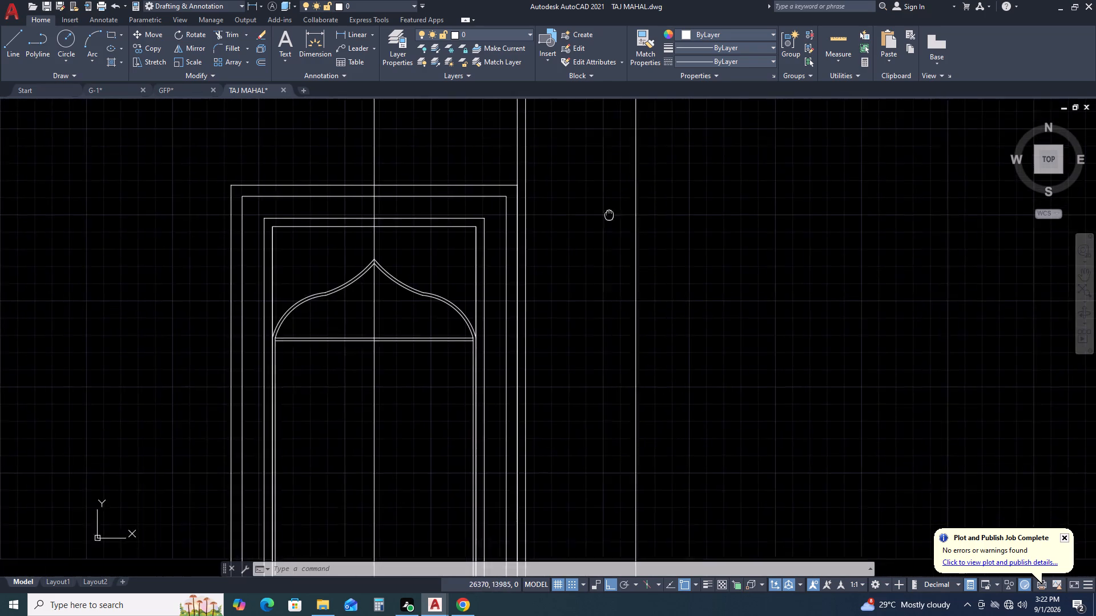
{"action": "scroll", "coordinate": [627, 206], "scroll_direction": "down", "scroll_amount": 1}
{"action": "middle_click", "coordinate": [679, 226]}
{"action": "middle_click_drag", "start_coordinate": [675, 226], "coordinate": [607, 197]}
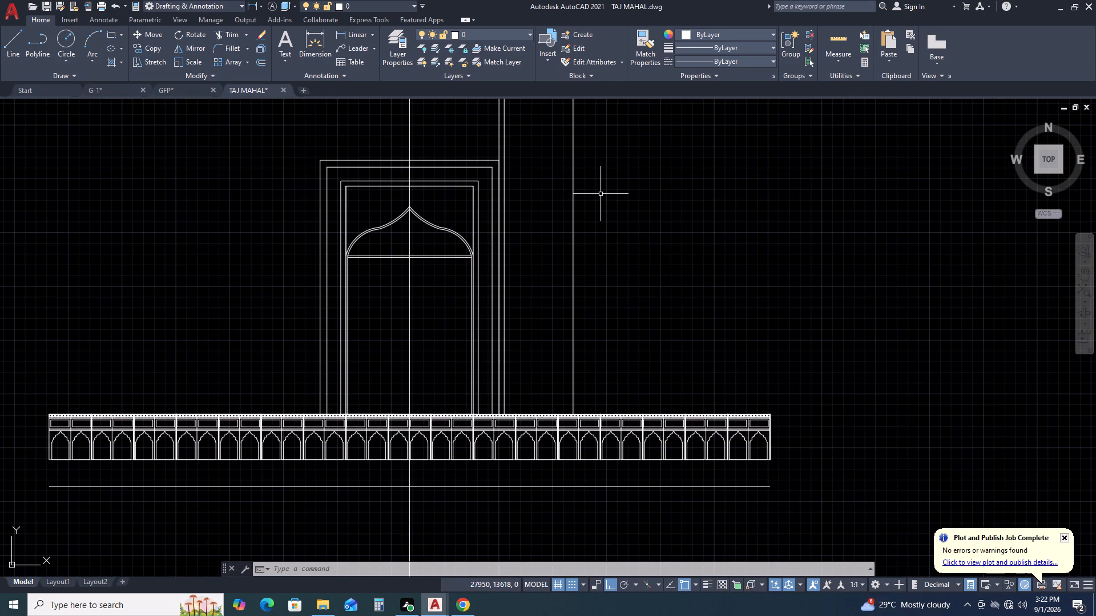
Draw a horizontal line 2000 long between the two verticals outside the portal's right edge, level with the arch's apex.
{"action": "key", "text": "l"}
{"action": "key", "text": "space"}
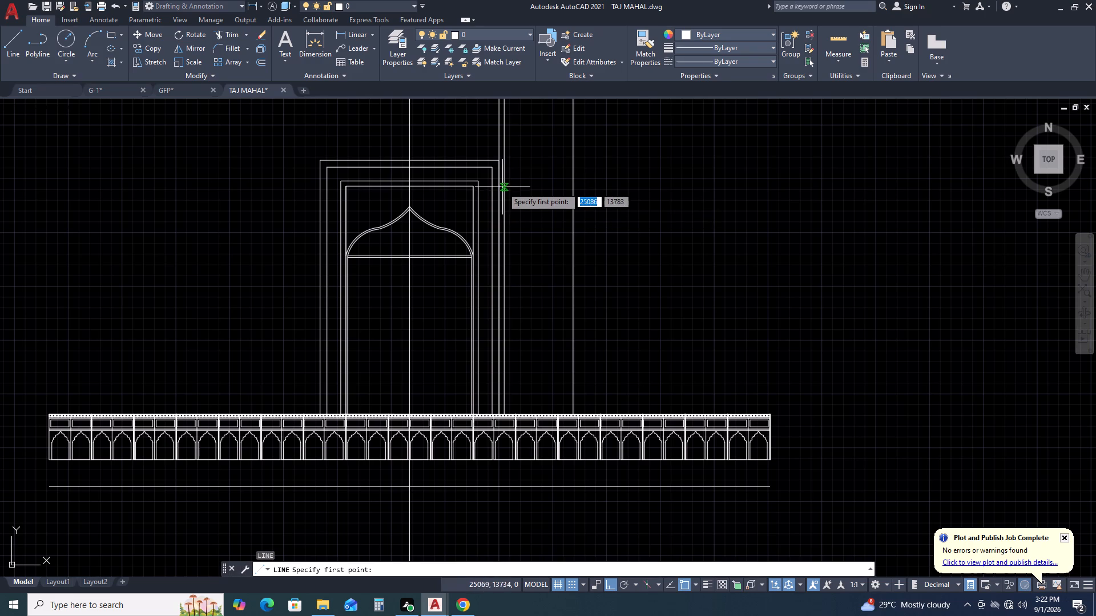
{"action": "middle_click_drag", "start_coordinate": [549, 257], "coordinate": [557, 205]}
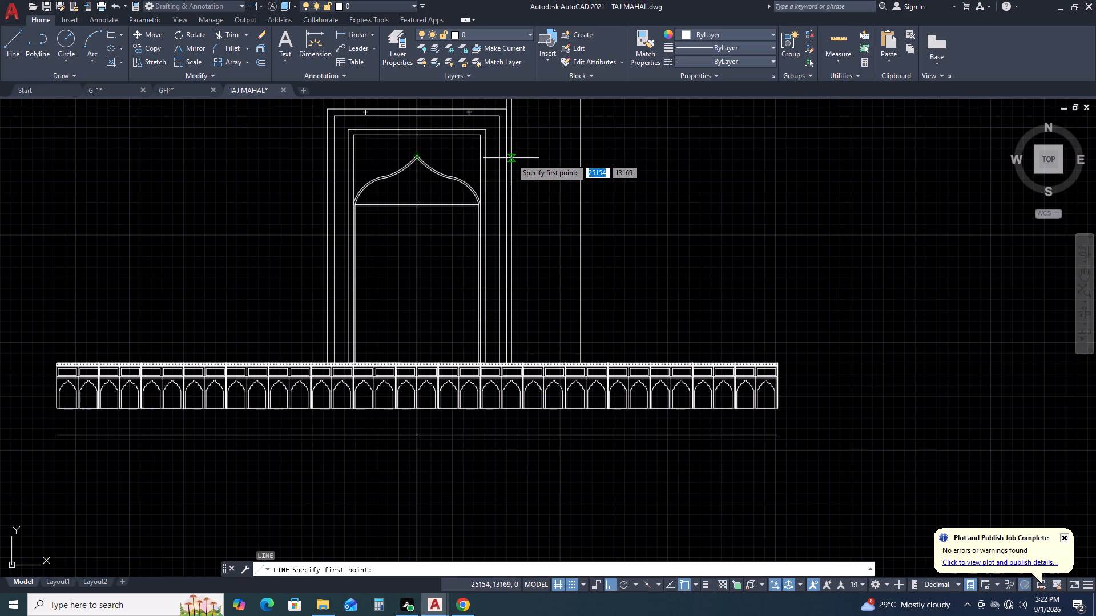
{"action": "left_click", "coordinate": [511, 158]}
{"action": "left_click", "coordinate": [577, 155]}
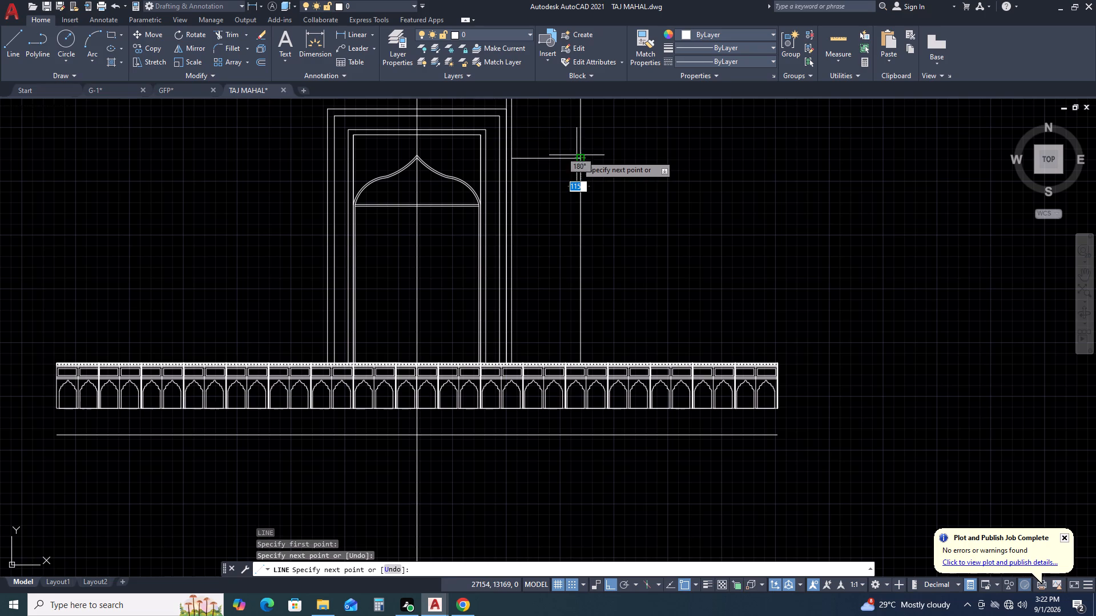
{"action": "key", "text": "Escape"}
Offset the side bay's inner vertical line 300 into the bay and its outer vertical line 300 outward, away from the portal.
{"action": "middle_click_drag", "start_coordinate": [569, 152], "coordinate": [626, 229]}
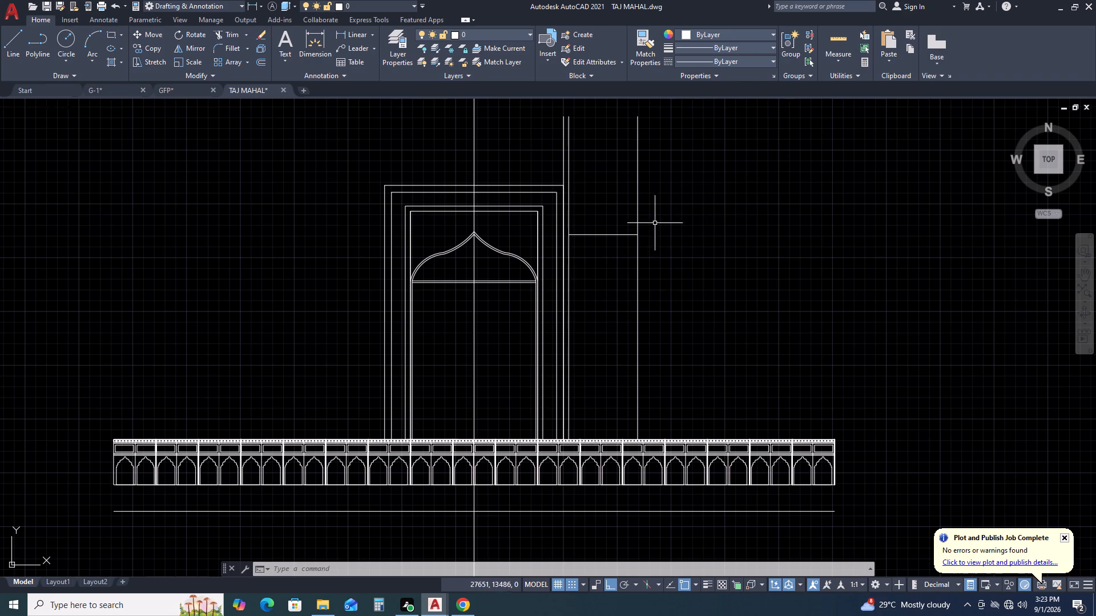
{"action": "middle_click_drag", "start_coordinate": [630, 212], "coordinate": [676, 262]}
{"action": "scroll", "coordinate": [618, 242], "scroll_direction": "up", "scroll_amount": 2}
{"action": "middle_click_drag", "start_coordinate": [787, 186], "coordinate": [697, 216]}
{"action": "middle_click_drag", "start_coordinate": [765, 289], "coordinate": [751, 196]}
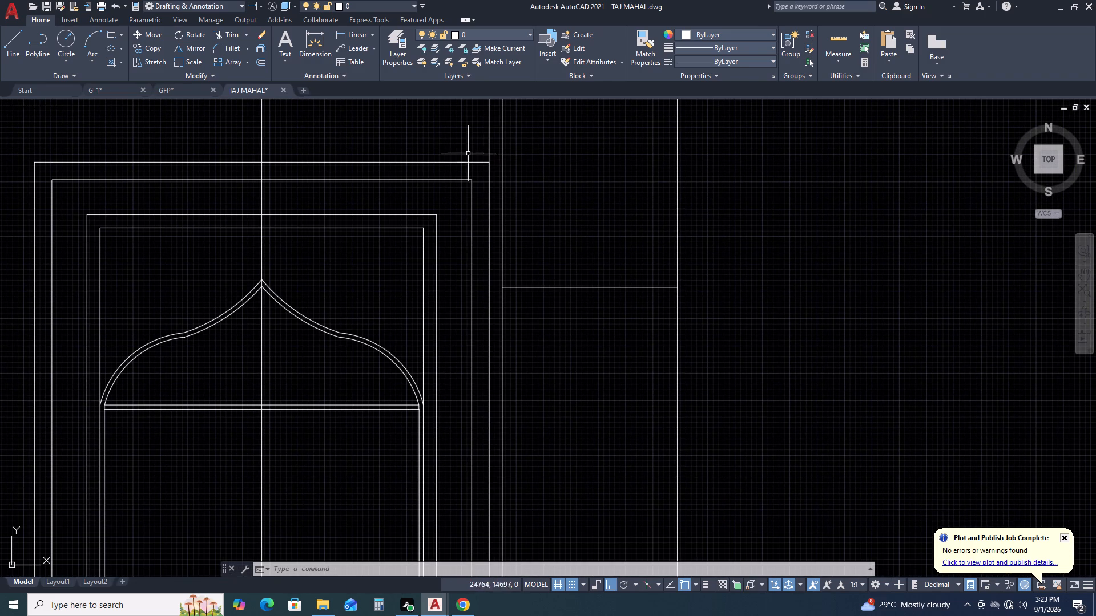
{"action": "middle_click_drag", "start_coordinate": [496, 351], "coordinate": [512, 305]}
{"action": "scroll", "coordinate": [513, 305], "scroll_direction": "down", "scroll_amount": 1}
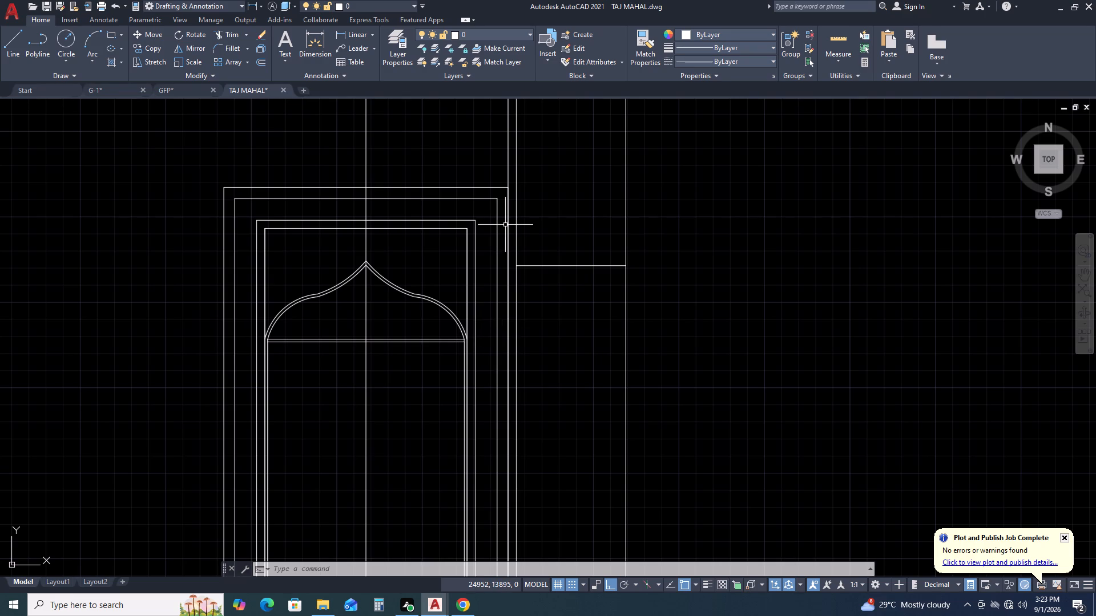
{"action": "scroll", "coordinate": [537, 258], "scroll_direction": "down", "scroll_amount": 1}
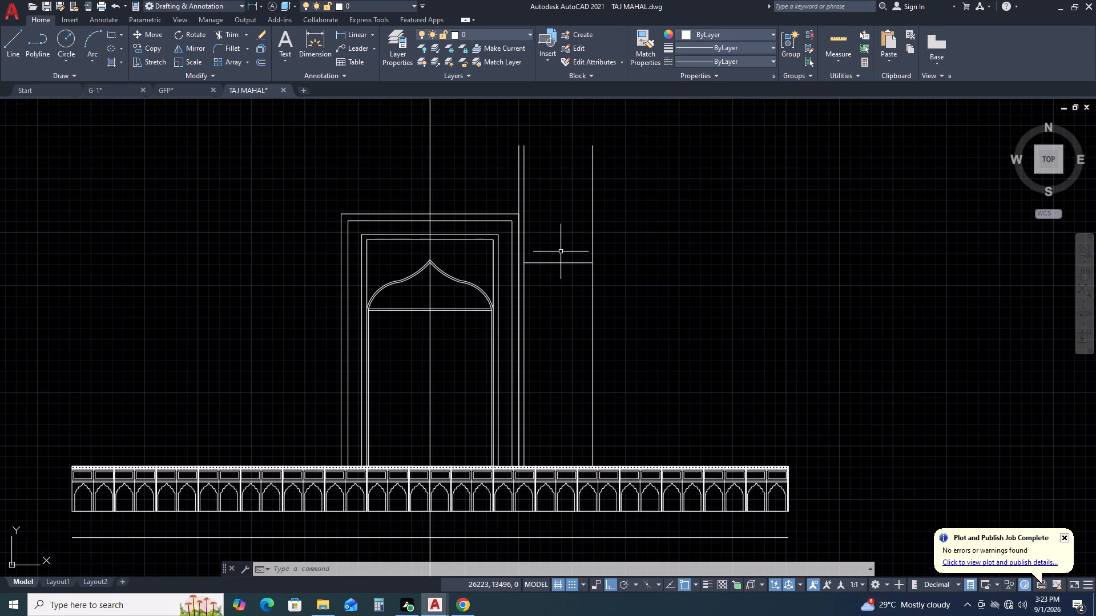
{"action": "left_click", "coordinate": [523, 242]}
{"action": "key", "text": "o"}
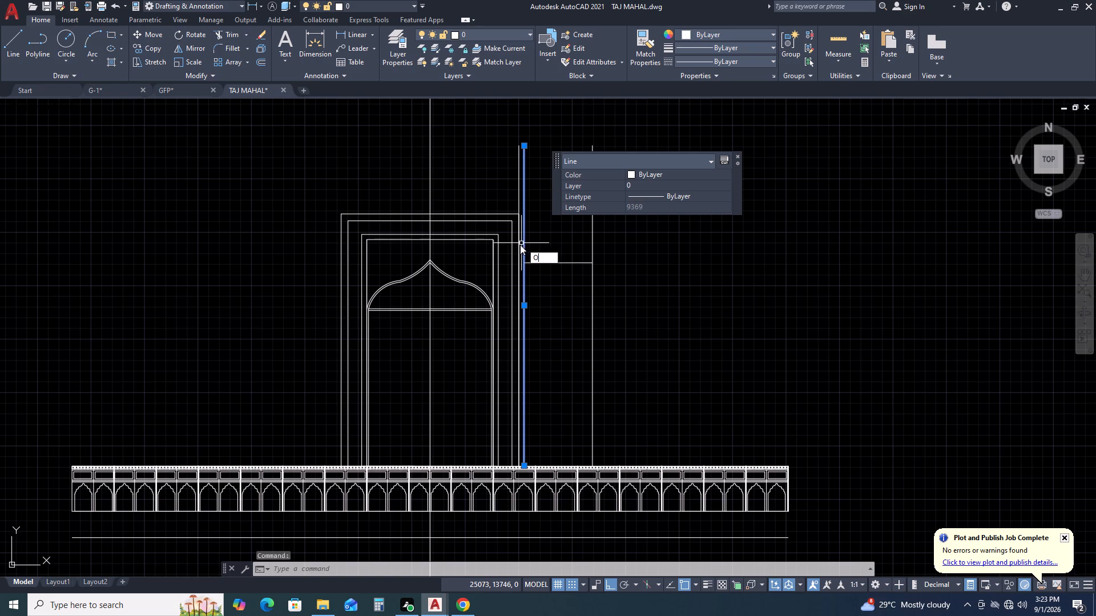
{"action": "key", "text": "space"}
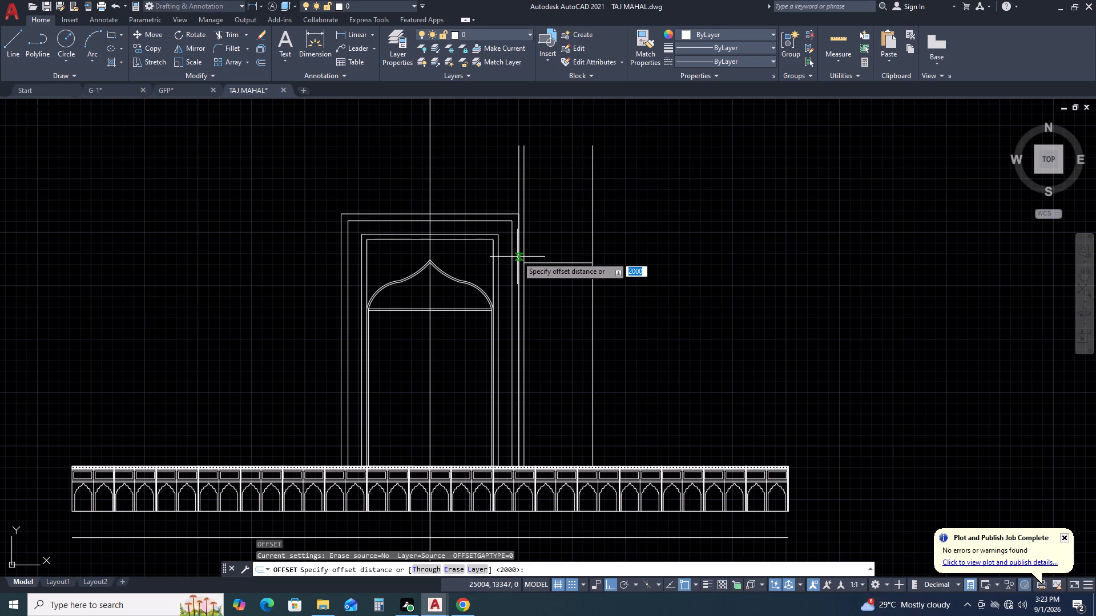
{"action": "key", "text": "3"}
{"action": "key", "text": "0"}
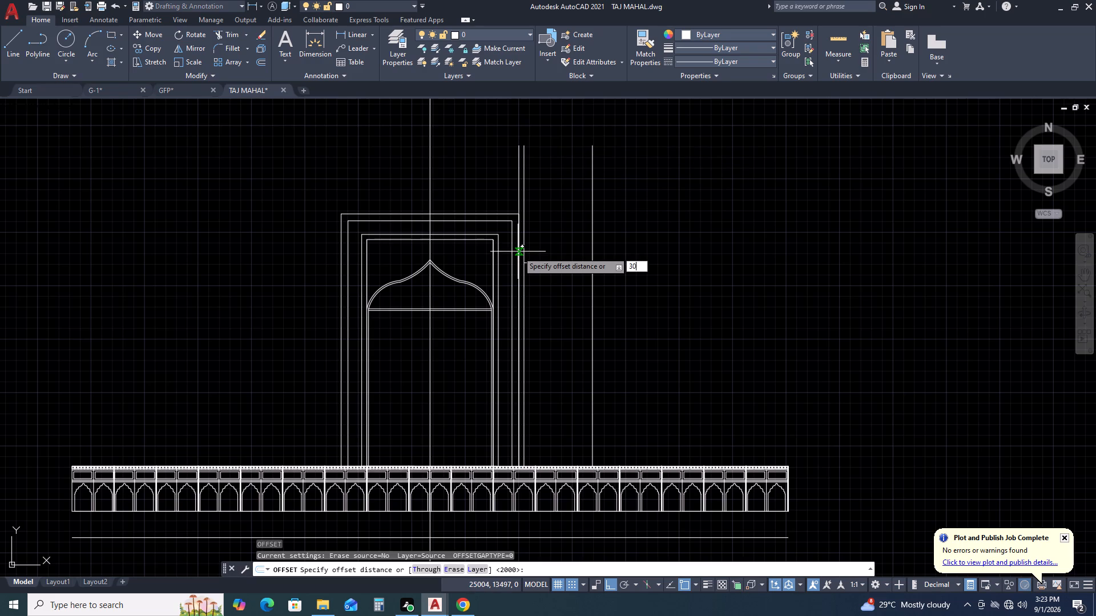
{"action": "key", "text": "0"}
{"action": "key", "text": "Return"}
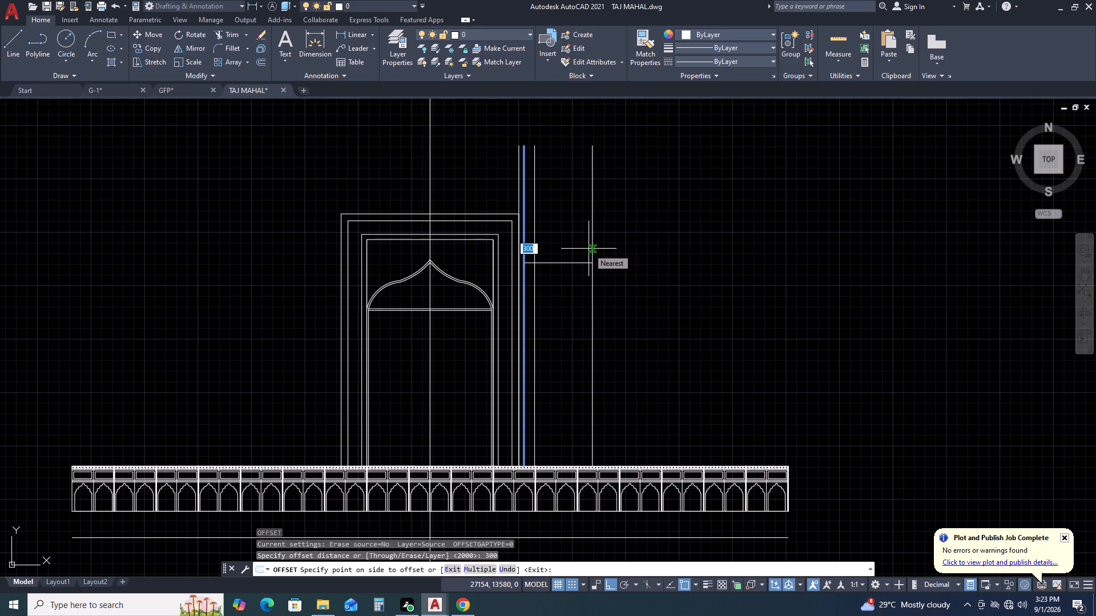
{"action": "left_click", "coordinate": [589, 249]}
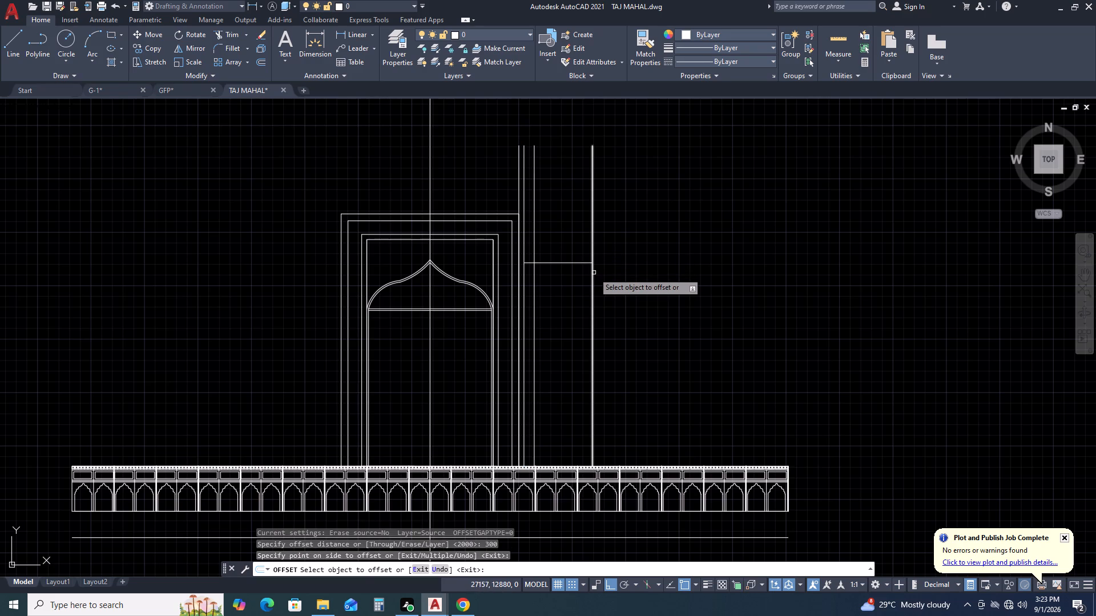
{"action": "left_click", "coordinate": [591, 273]}
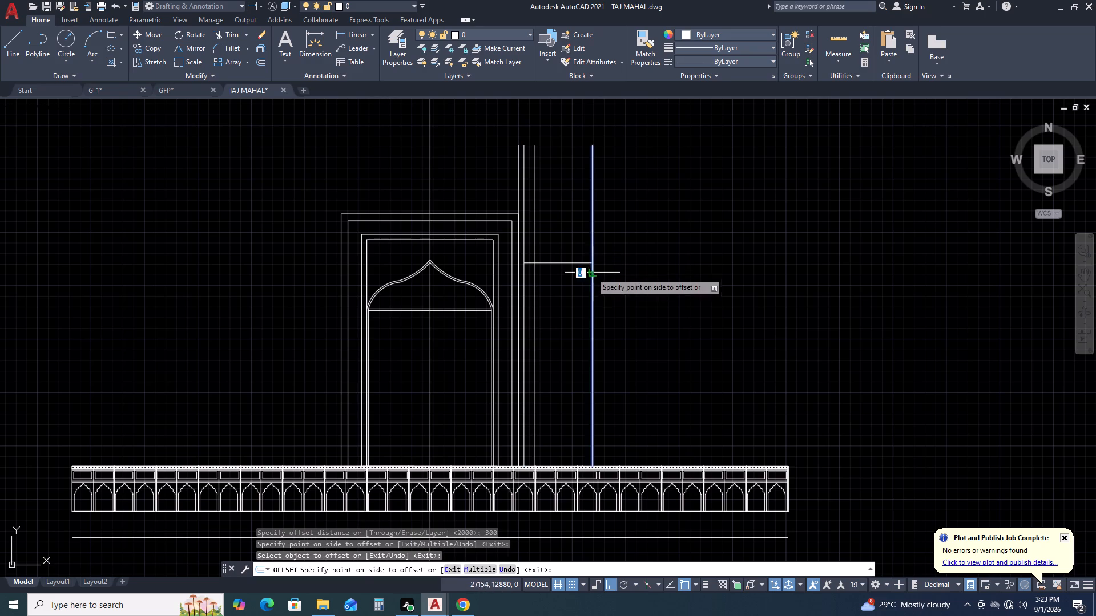
{"action": "left_click", "coordinate": [652, 271]}
{"action": "key", "text": "Escape"}
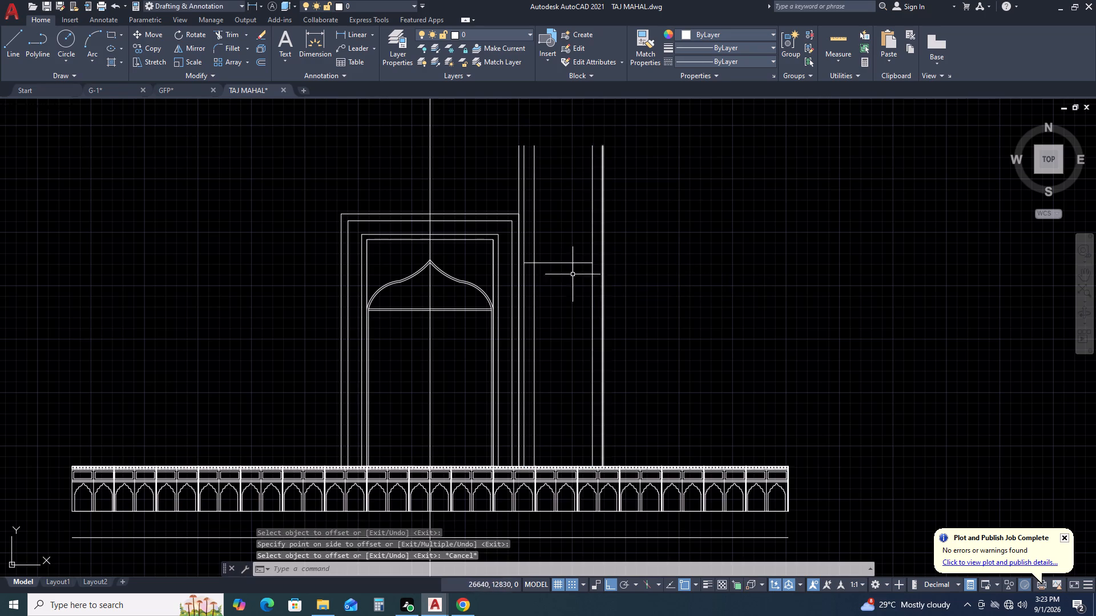
Stretch the right end of the side bay's horizontal line to the new outermost vertical, making it 2300 long.
{"action": "scroll", "coordinate": [570, 262], "scroll_direction": "up", "scroll_amount": 1}
{"action": "left_click", "coordinate": [582, 240]}
{"action": "left_click", "coordinate": [554, 278]}
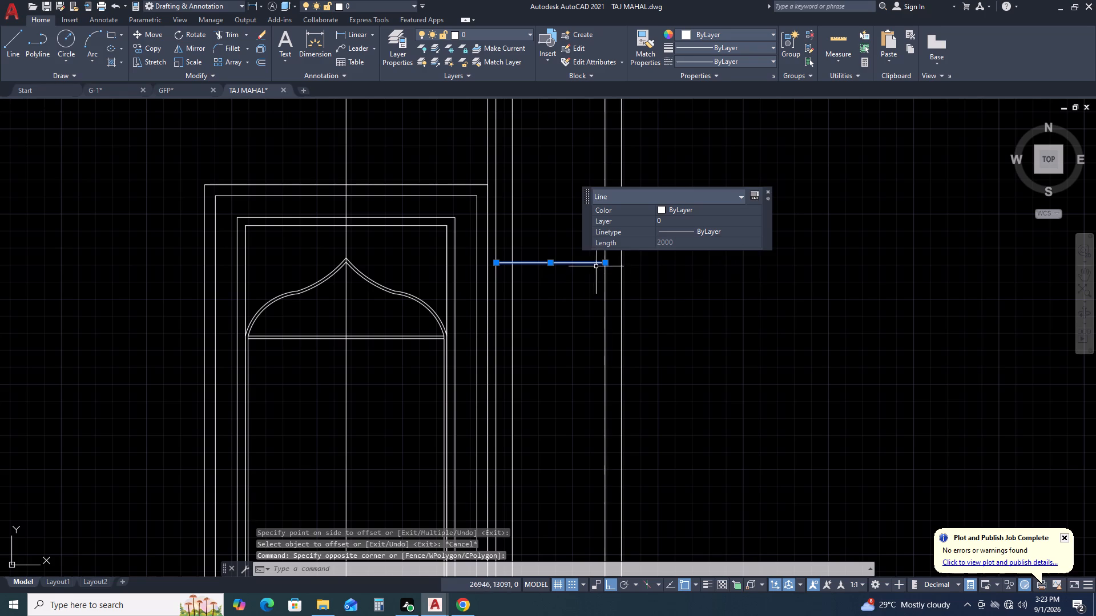
{"action": "left_click", "coordinate": [603, 264]}
{"action": "double_click", "coordinate": [621, 264]}
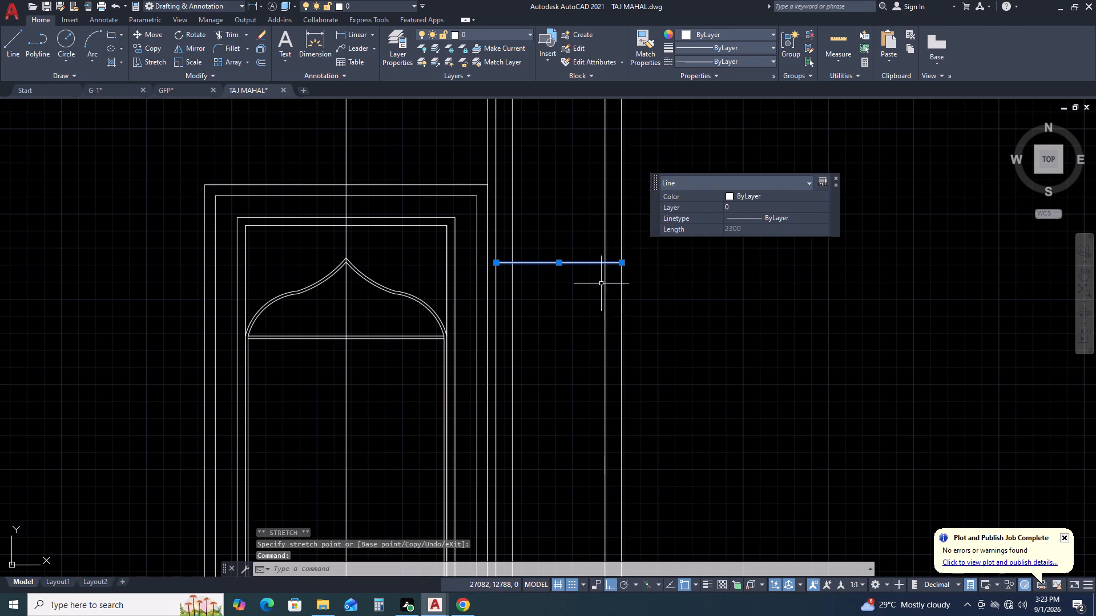
{"action": "middle_click_drag", "start_coordinate": [602, 293], "coordinate": [608, 337]}
{"action": "key", "text": "Escape"}
Trim the three outer verticals of the side bay above the horizontal line, using a fence across them.
{"action": "middle_click_drag", "start_coordinate": [565, 237], "coordinate": [580, 278]}
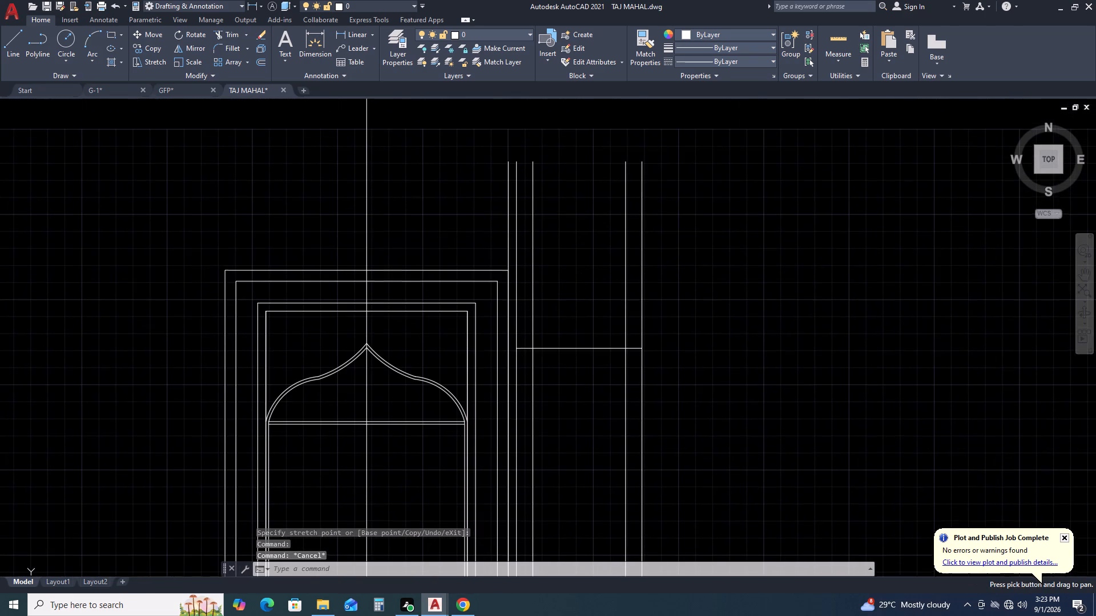
{"action": "type", "text": "TR"}
{"action": "key", "text": "space"}
{"action": "left_click", "coordinate": [672, 214]}
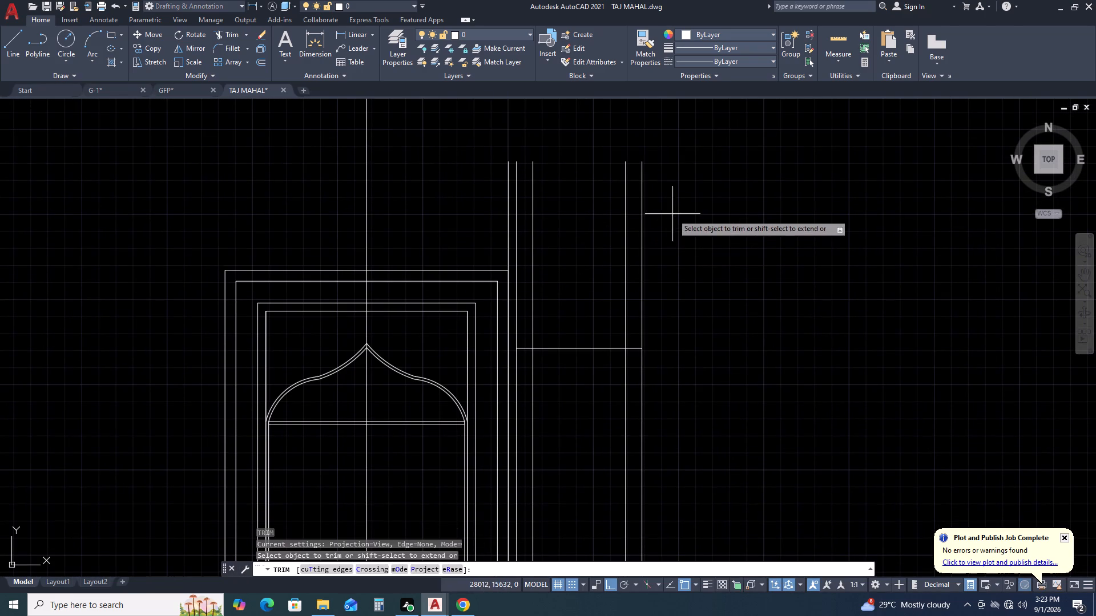
{"action": "left_click", "coordinate": [528, 204]}
{"action": "scroll", "coordinate": [662, 212], "scroll_direction": "down", "scroll_amount": 1}
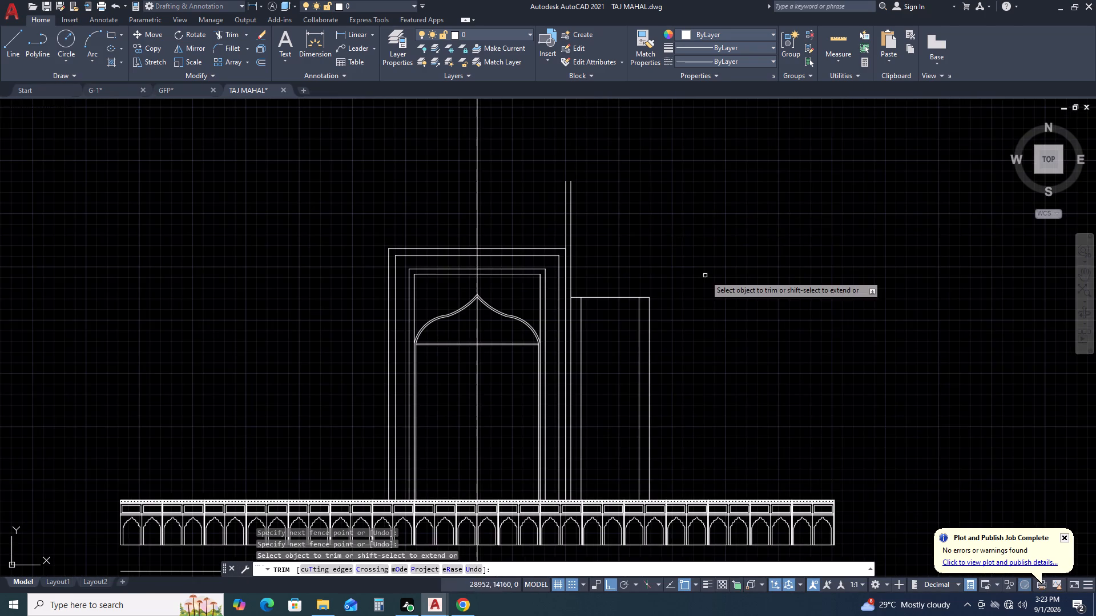
{"action": "middle_click_drag", "start_coordinate": [710, 289], "coordinate": [560, 180]}
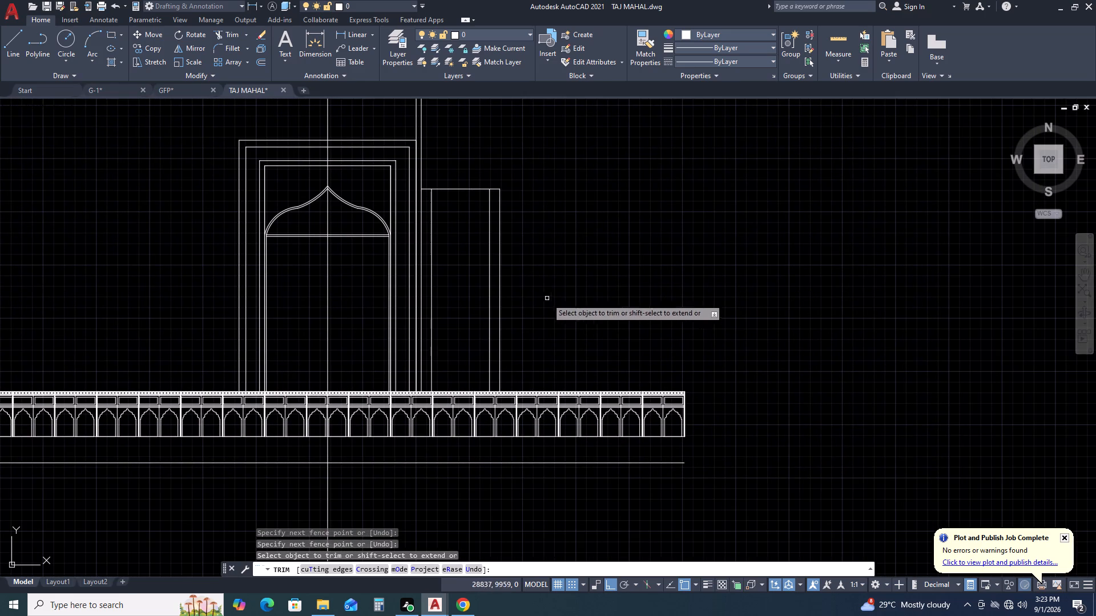
{"action": "key", "text": "Escape"}
Offset the side bay's horizontal top line 300 upward.
{"action": "middle_click_drag", "start_coordinate": [479, 201], "coordinate": [567, 348]}
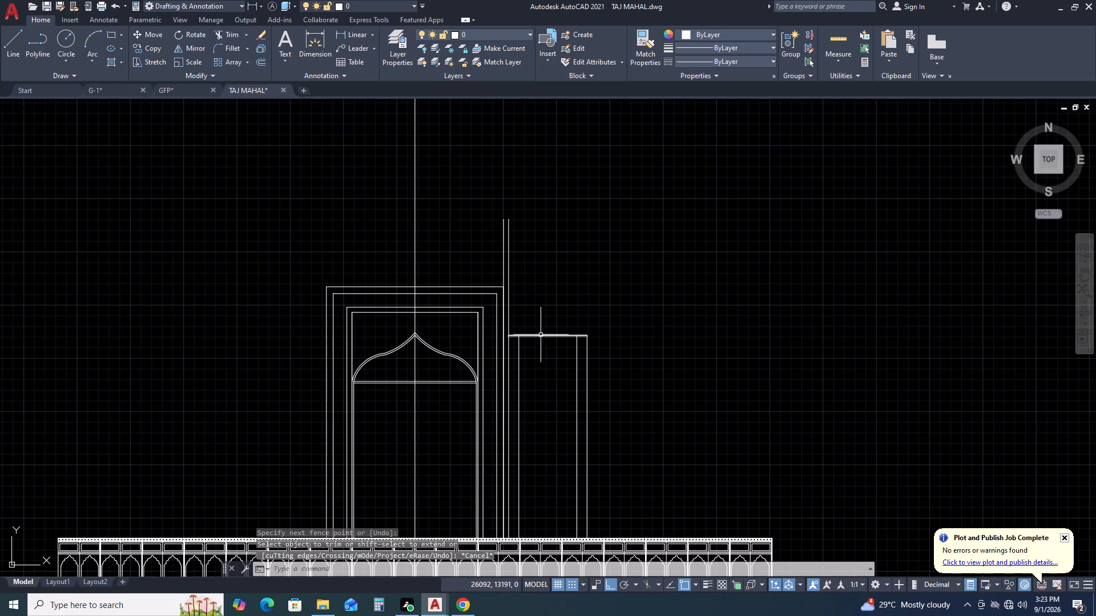
{"action": "left_click", "coordinate": [541, 335]}
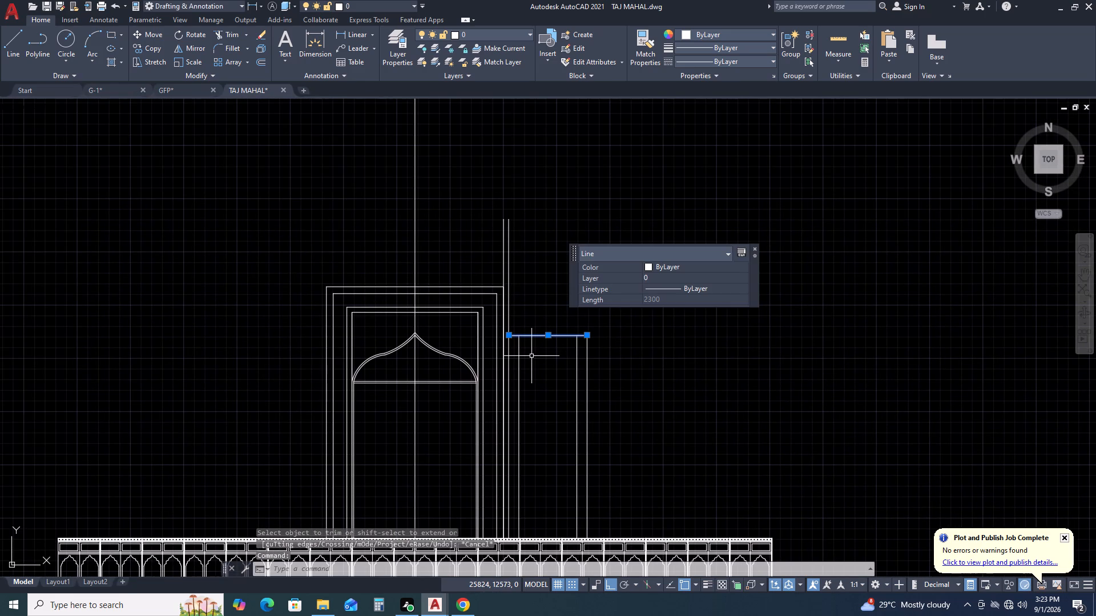
{"action": "type", "text": "O"}
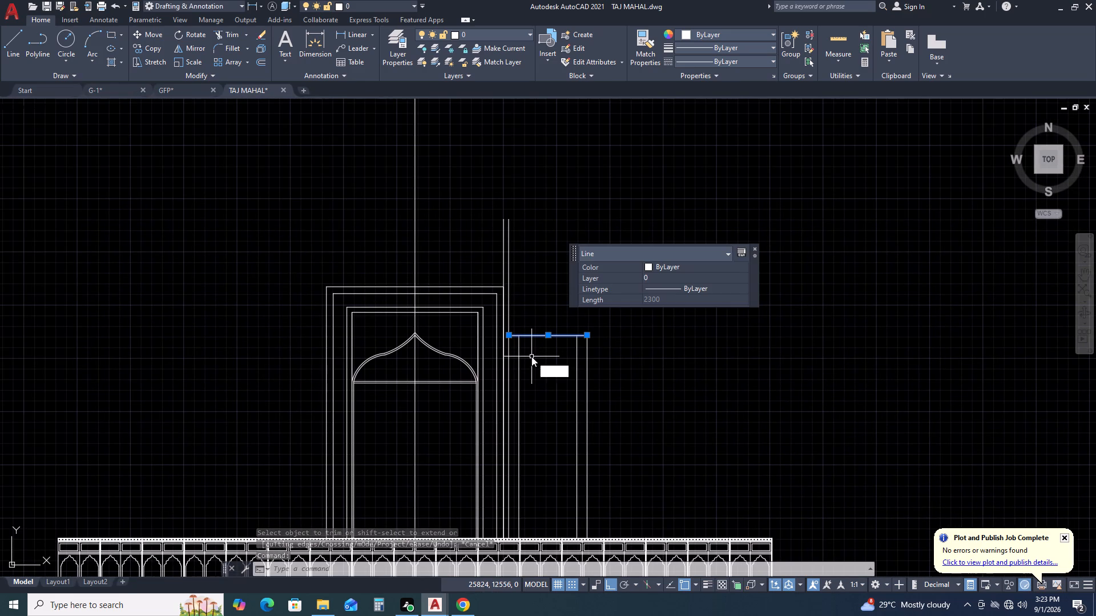
{"action": "key", "text": "space"}
{"action": "key", "text": "space"}
{"action": "left_click", "coordinate": [569, 300]}
{"action": "key", "text": "Escape"}
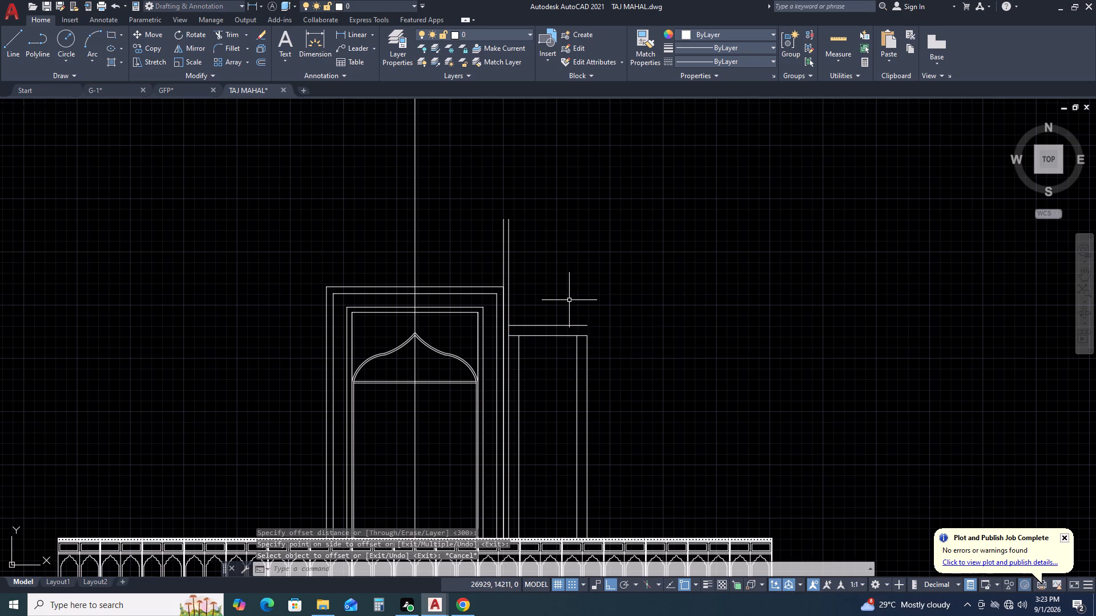
Extend the side bay's three verticals up to its upper horizontal line, using fences across them.
{"action": "key", "text": "e"}
{"action": "key", "text": "x"}
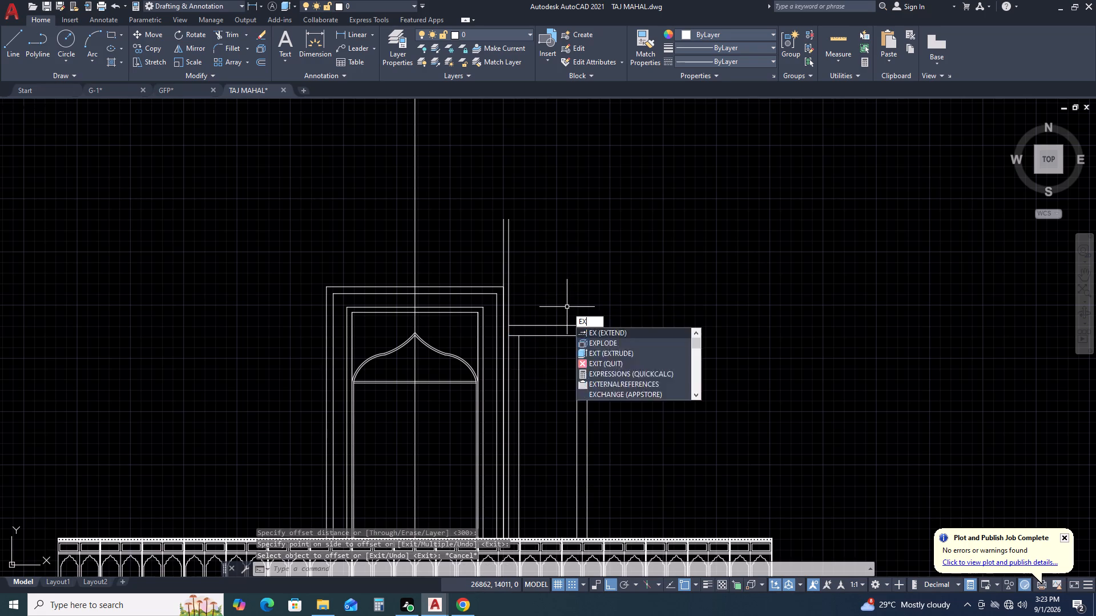
{"action": "key", "text": "space"}
{"action": "left_click", "coordinate": [640, 370]}
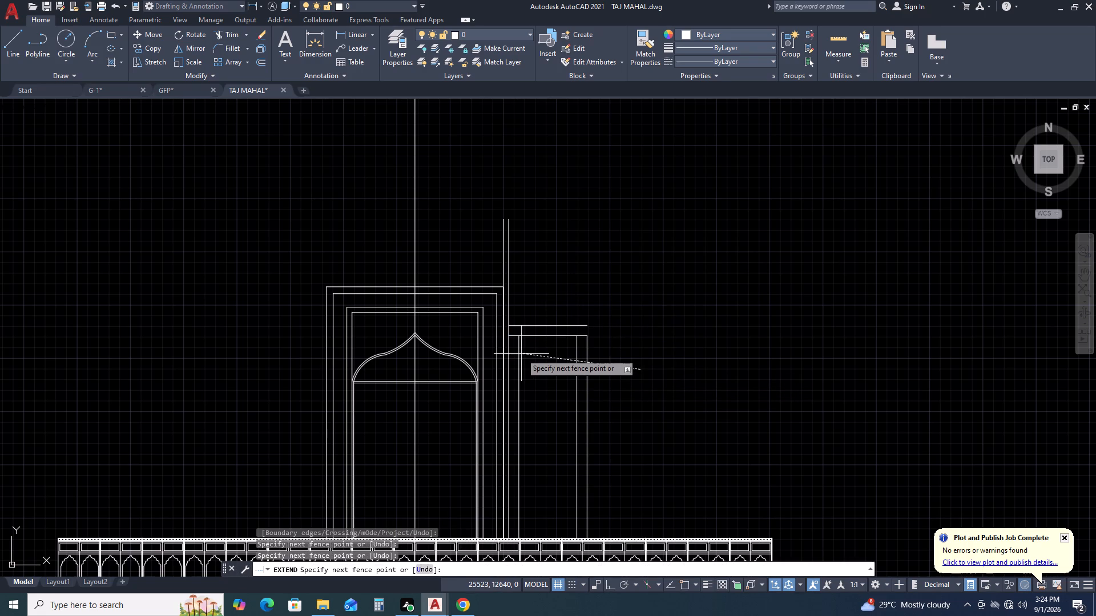
{"action": "left_click", "coordinate": [521, 354]}
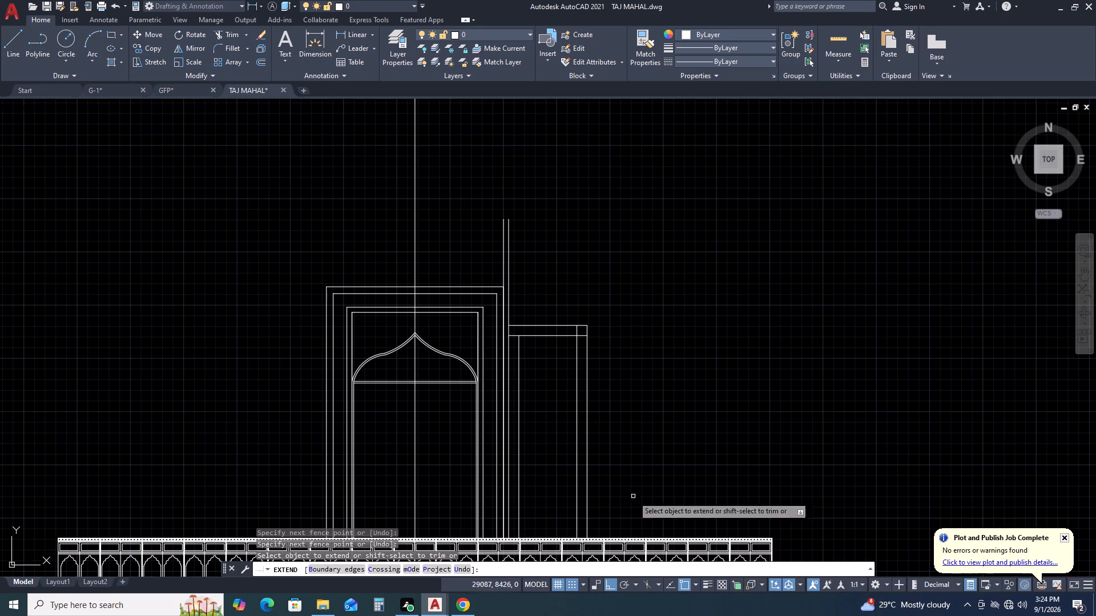
{"action": "scroll", "coordinate": [506, 353], "scroll_direction": "up", "scroll_amount": 2}
{"action": "left_click", "coordinate": [536, 349]}
{"action": "left_click", "coordinate": [523, 323]}
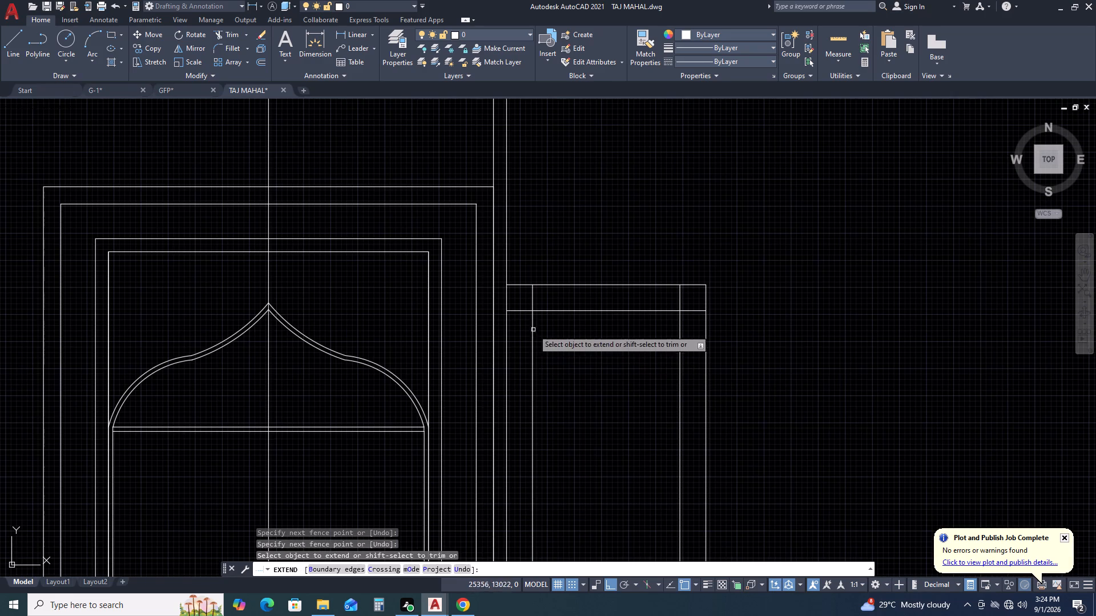
{"action": "key", "text": "Escape"}
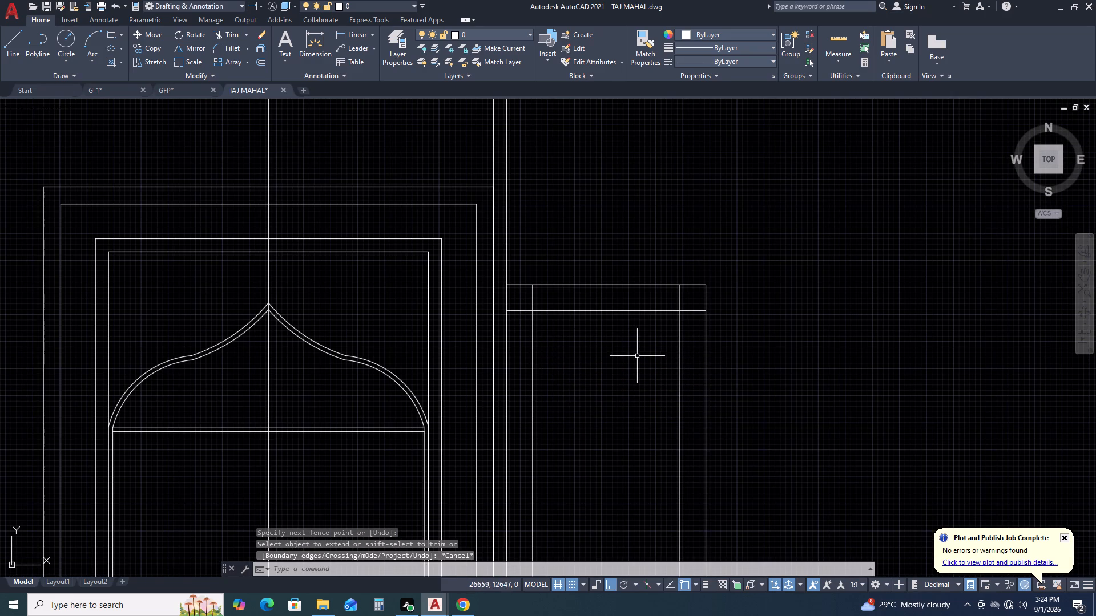
Save the drawing.
{"action": "key", "text": "ctrl+s"}
{"action": "key", "text": "ctrl+s"}
{"action": "key", "text": "ctrl+w"}
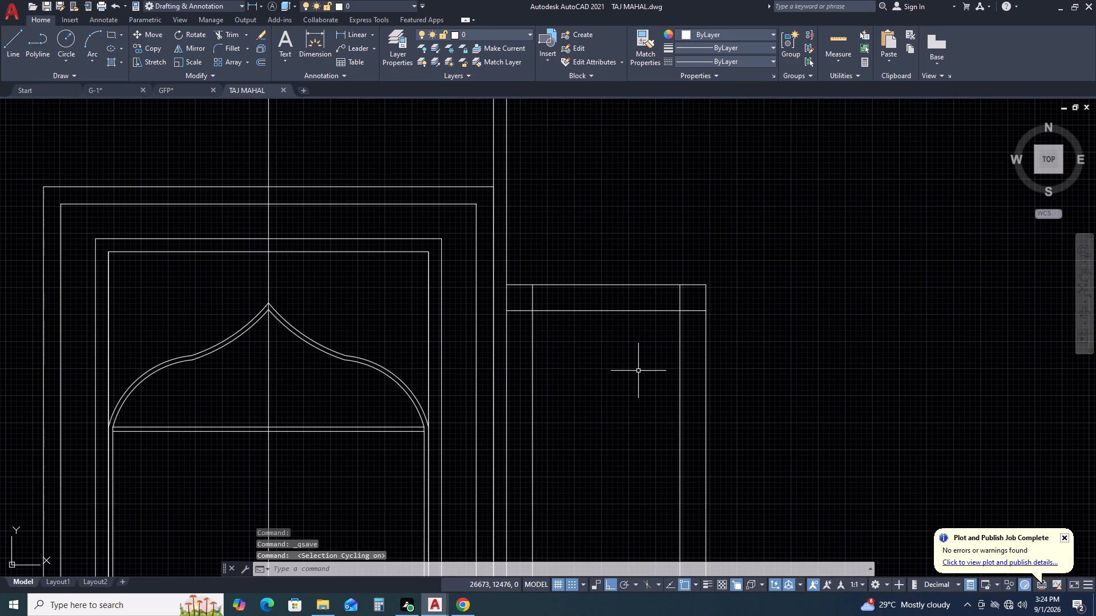
{"action": "key", "text": "ctrl+s"}
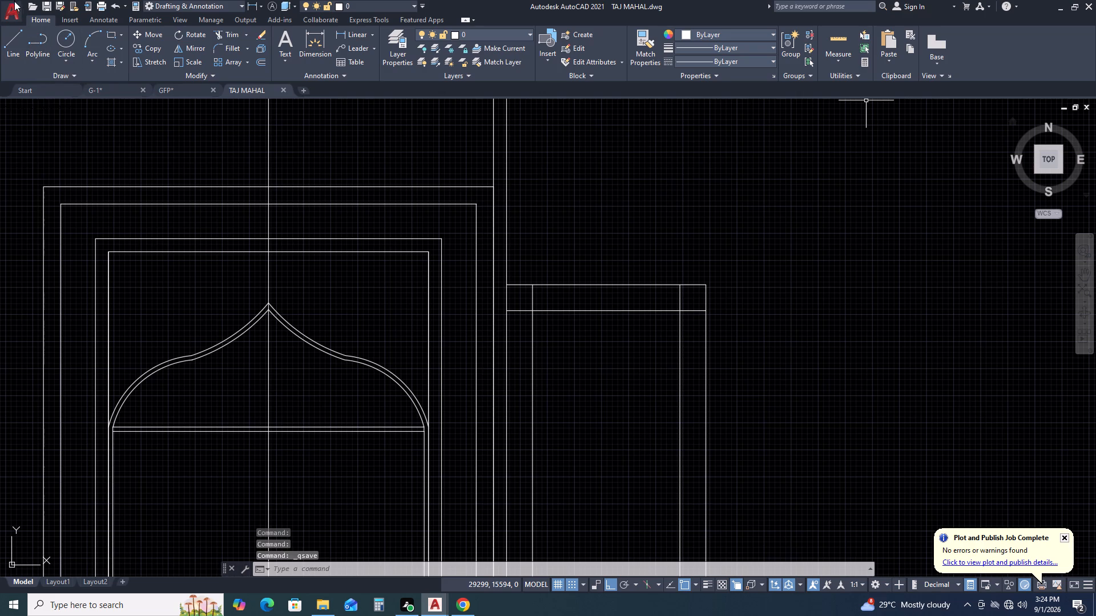
{"action": "left_click", "coordinate": [13, 8]}
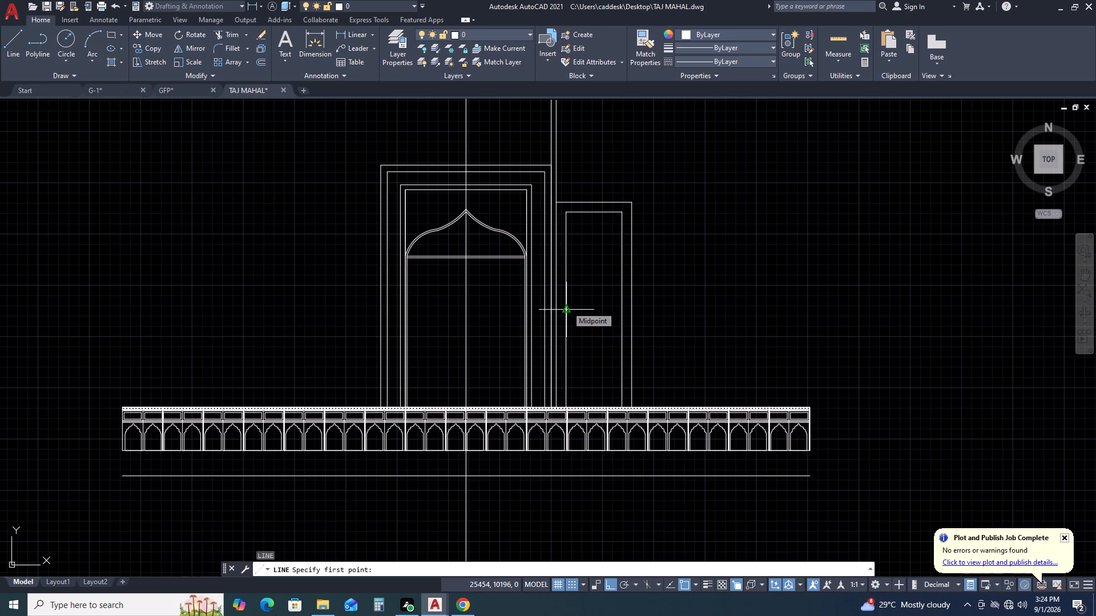
Draw a horizontal line across the side bay's inner frame, between the midpoints of its two verticals.
{"action": "left_click", "coordinate": [567, 306]}
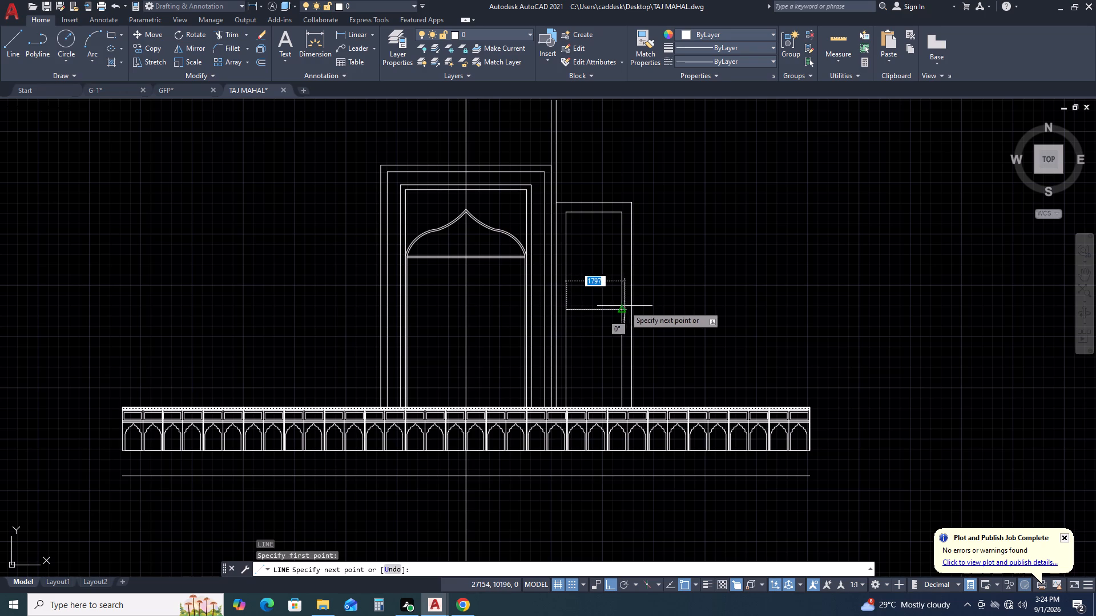
{"action": "left_click", "coordinate": [617, 312]}
{"action": "key", "text": "Escape"}
Offset the side bay's middle horizontal line 150 upward and 150 downward.
{"action": "left_click", "coordinate": [602, 314]}
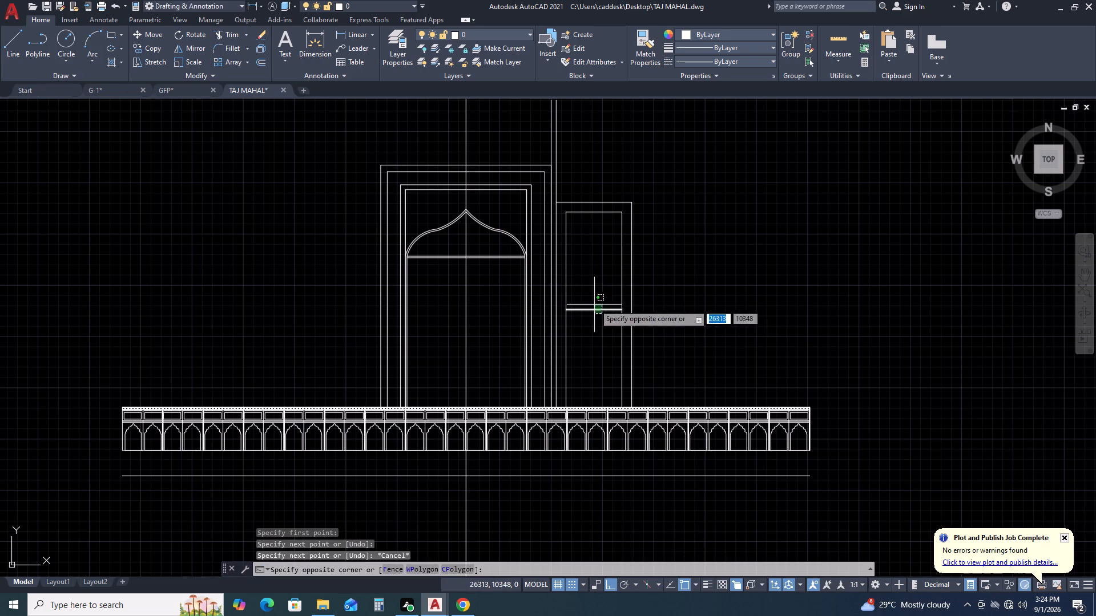
{"action": "left_click", "coordinate": [591, 299]}
{"action": "type", "text": "O"}
{"action": "key", "text": "space"}
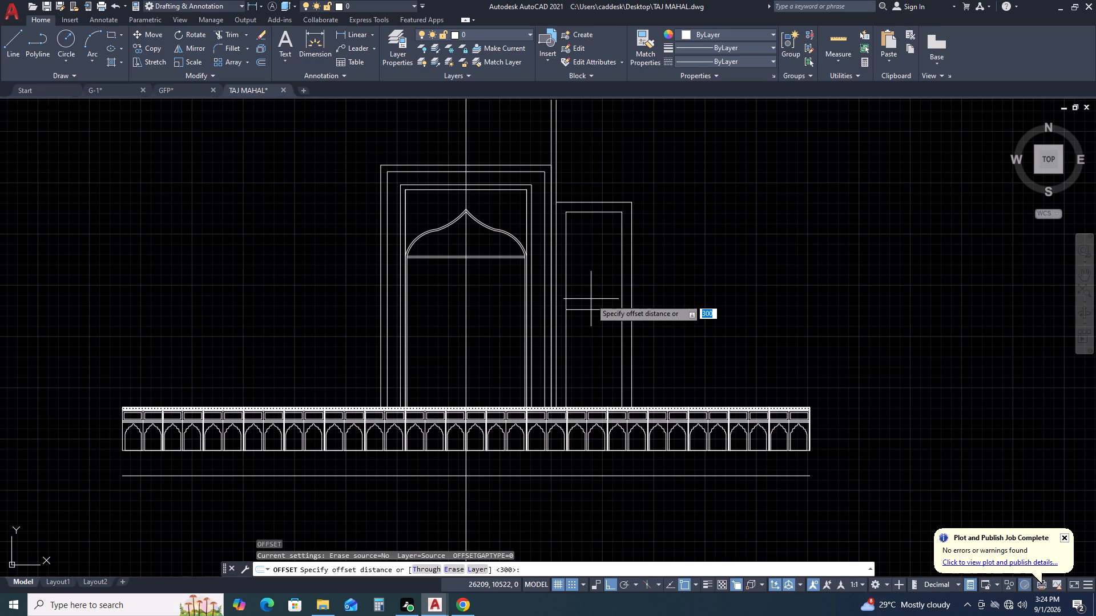
{"action": "type", "text": "13"}
{"action": "key", "text": "BackSpace"}
{"action": "type", "text": "50"}
{"action": "key", "text": "Return"}
{"action": "left_click", "coordinate": [597, 269]}
{"action": "scroll", "coordinate": [606, 317], "scroll_direction": "up", "scroll_amount": 1}
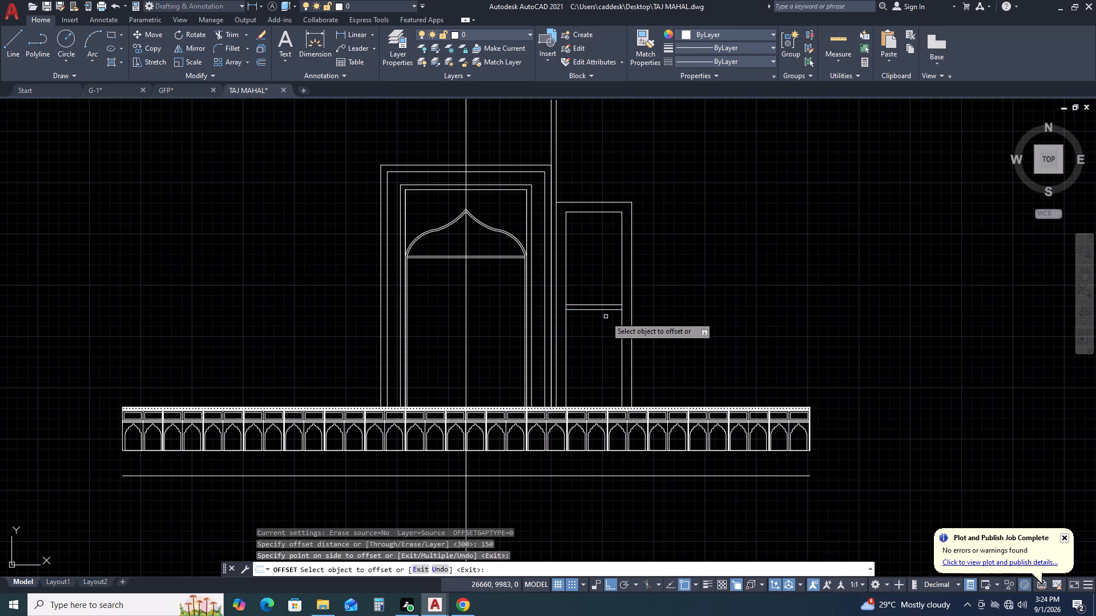
{"action": "scroll", "coordinate": [606, 317], "scroll_direction": "up", "scroll_amount": 1}
{"action": "left_click", "coordinate": [595, 299]}
{"action": "left_click", "coordinate": [595, 336]}
{"action": "key", "text": "Escape"}
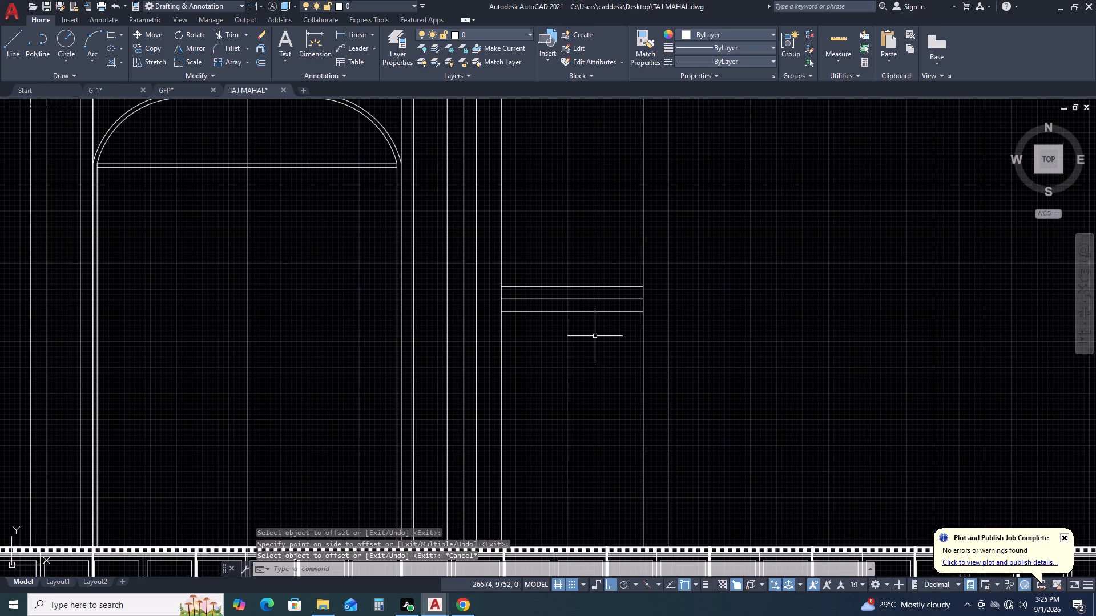
Trim away the middle line and the inner frame's vertical pieces between the two offset lines, separating upper and lower panels.
{"action": "type", "text": "TR"}
{"action": "key", "text": "space"}
{"action": "scroll", "coordinate": [639, 301], "scroll_direction": "up", "scroll_amount": 2}
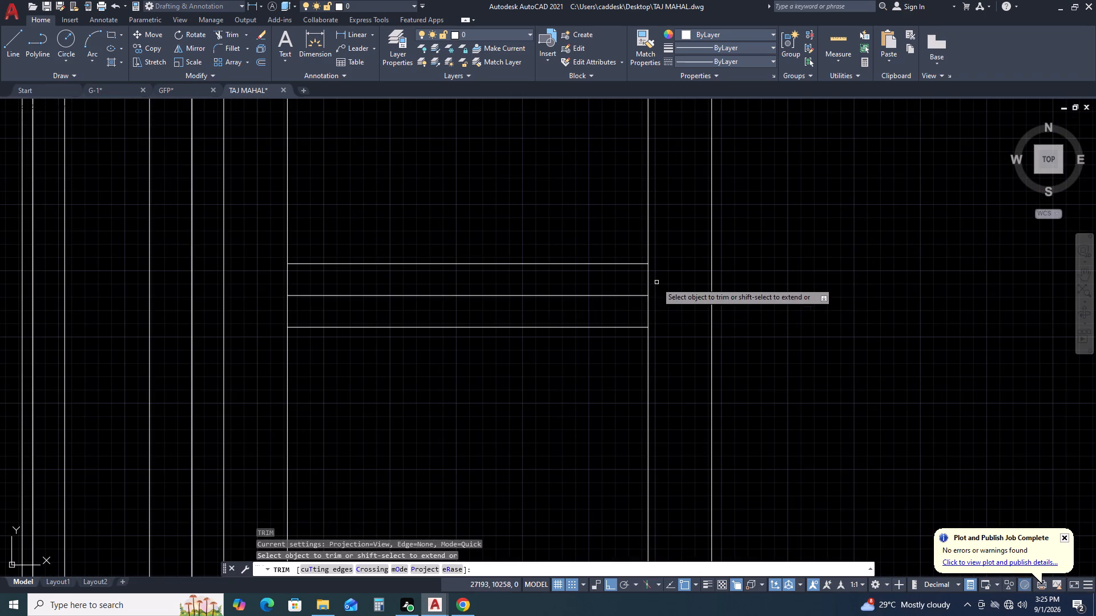
{"action": "left_click", "coordinate": [656, 282]}
{"action": "left_click", "coordinate": [276, 307]}
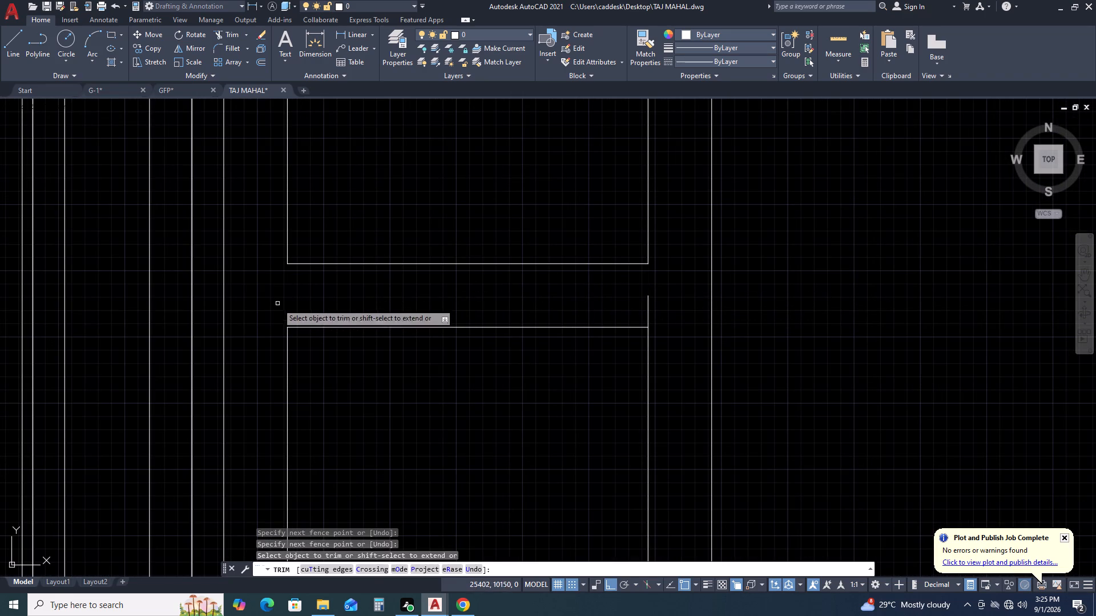
{"action": "left_click", "coordinate": [662, 309]}
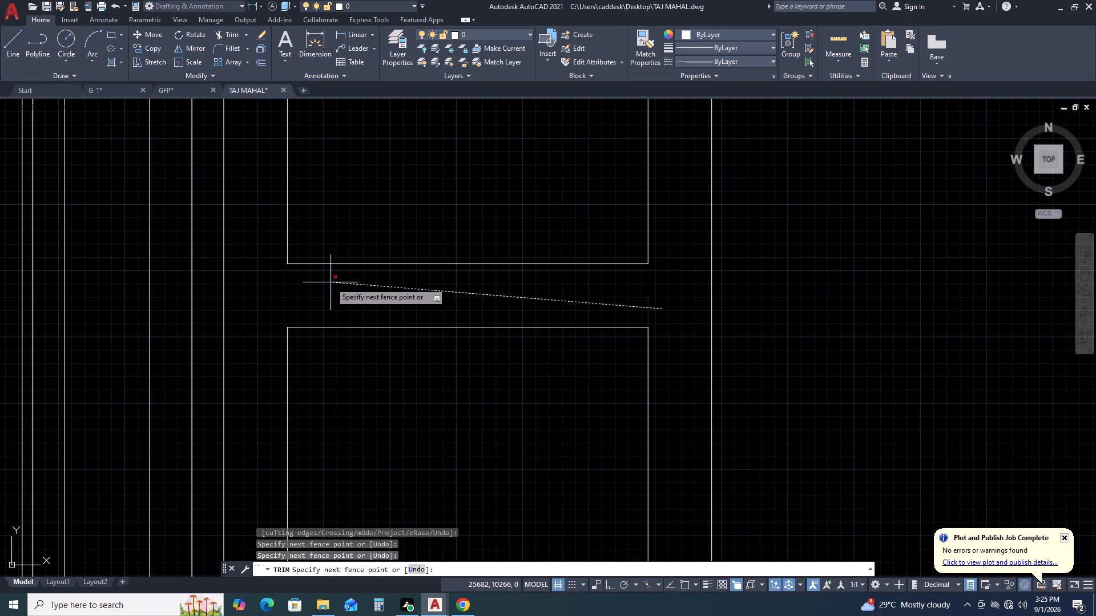
{"action": "left_click", "coordinate": [325, 287]}
{"action": "scroll", "coordinate": [740, 342], "scroll_direction": "down", "scroll_amount": 4}
{"action": "middle_click", "coordinate": [830, 354]}
{"action": "middle_click_drag", "start_coordinate": [830, 354], "coordinate": [797, 404]}
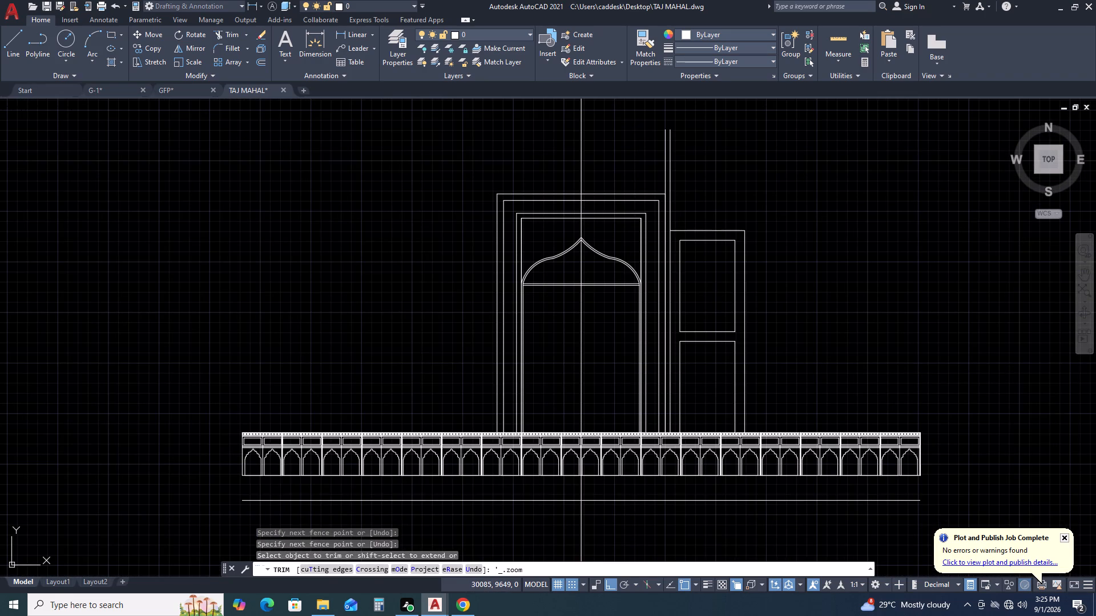
{"action": "key", "text": "Escape"}
Offset both vertical sides of the side bay's upper panel inward by 30, twice on each side.
{"action": "middle_click_drag", "start_coordinate": [837, 314], "coordinate": [712, 253]}
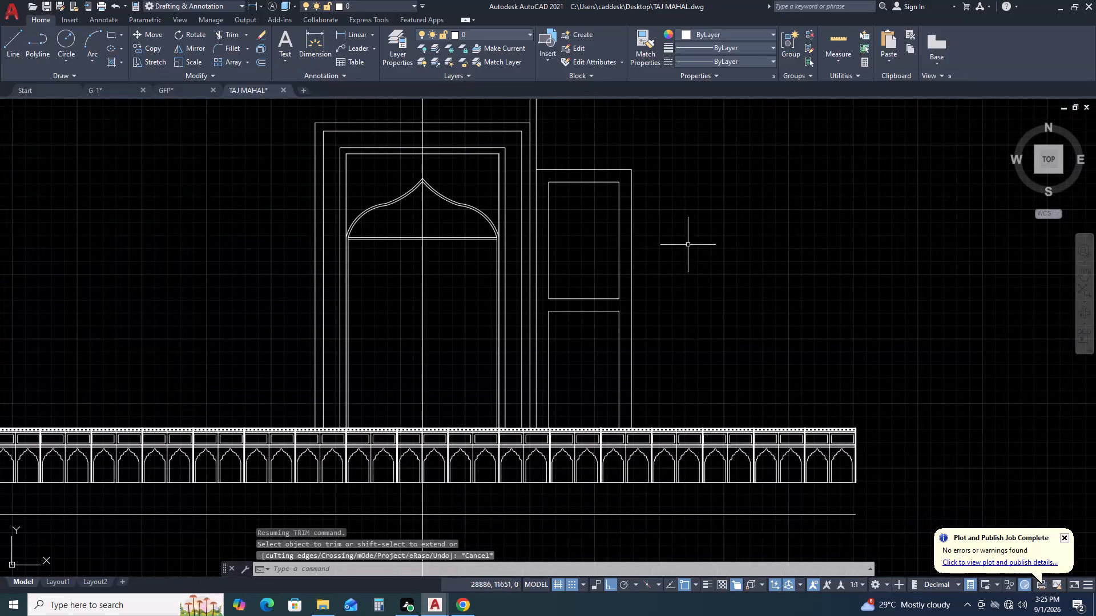
{"action": "scroll", "coordinate": [644, 254], "scroll_direction": "down", "scroll_amount": 2}
{"action": "scroll", "coordinate": [606, 268], "scroll_direction": "up", "scroll_amount": 2}
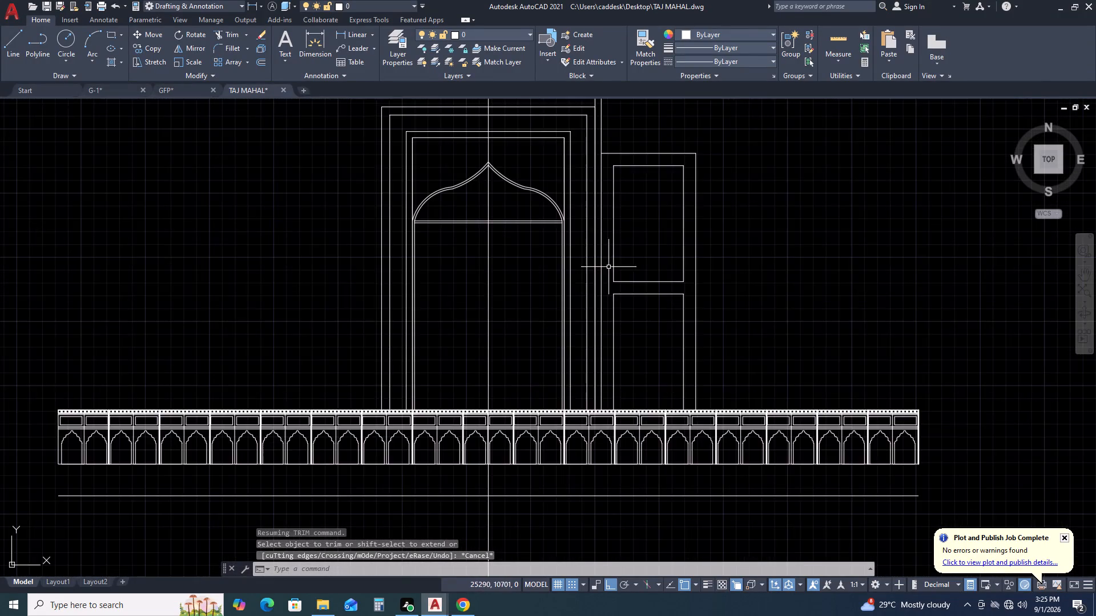
{"action": "scroll", "coordinate": [639, 253], "scroll_direction": "up", "scroll_amount": 1}
{"action": "middle_click_drag", "start_coordinate": [668, 273], "coordinate": [697, 331]}
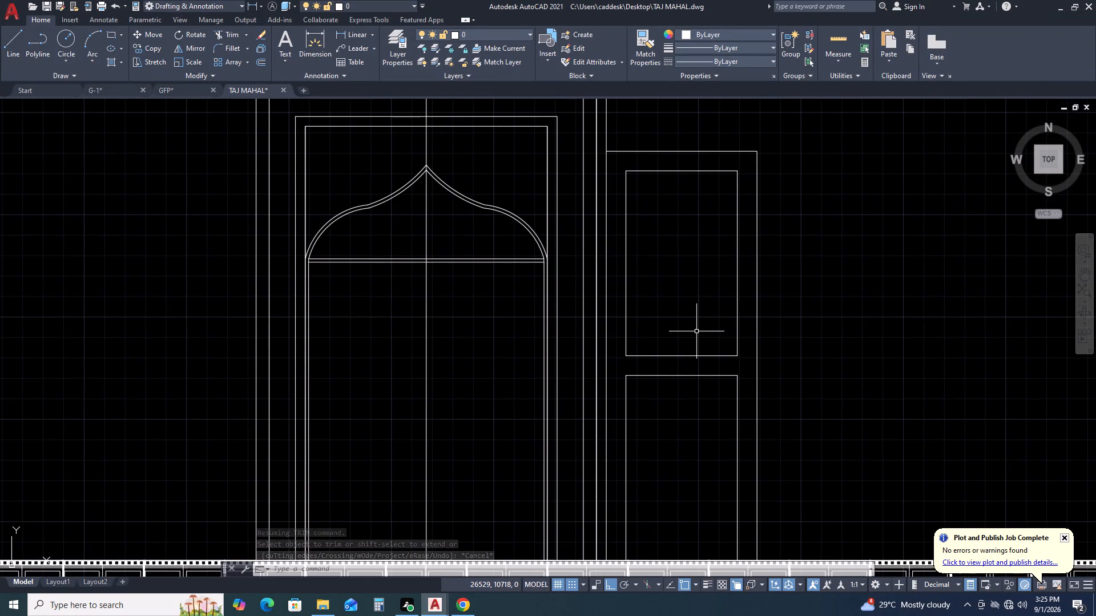
{"action": "left_click", "coordinate": [736, 293]}
{"action": "key", "text": "o"}
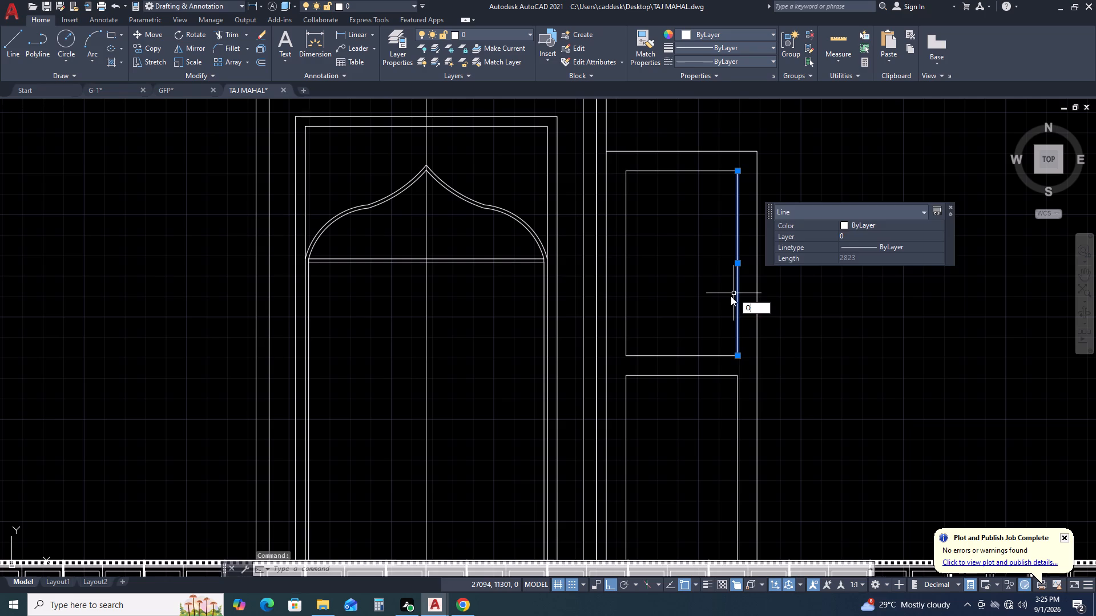
{"action": "key", "text": "space"}
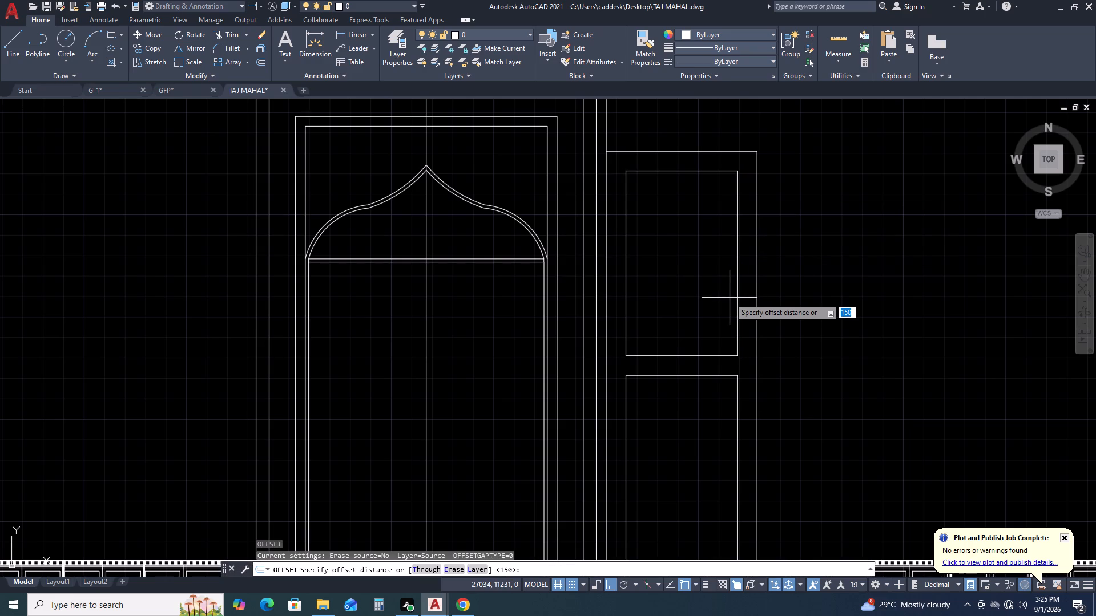
{"action": "key", "text": "3"}
{"action": "key", "text": "0"}
{"action": "key", "text": "space"}
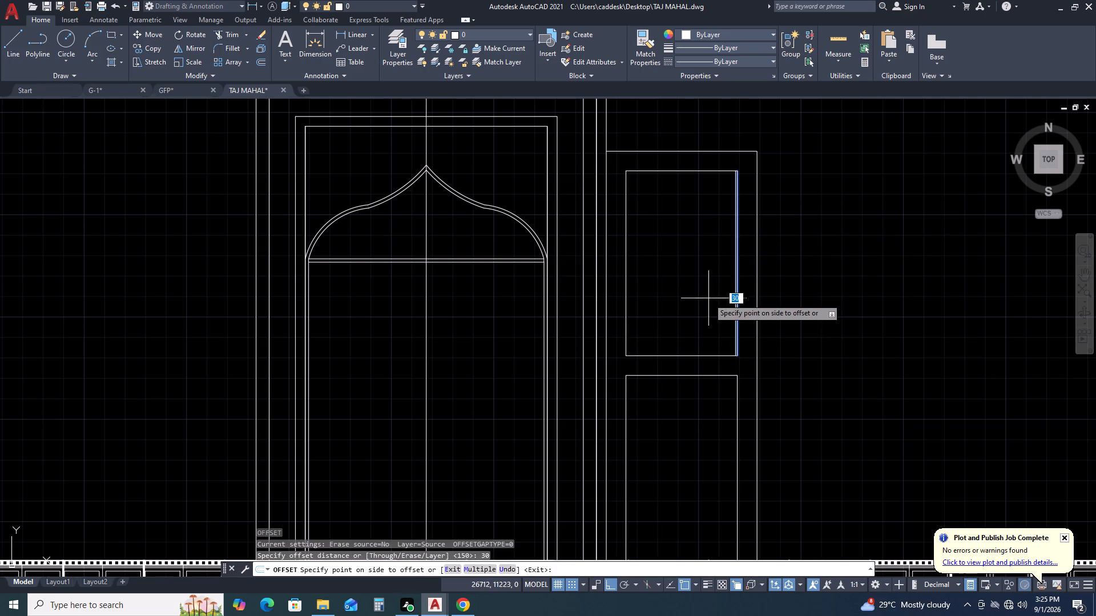
{"action": "left_click", "coordinate": [708, 298]}
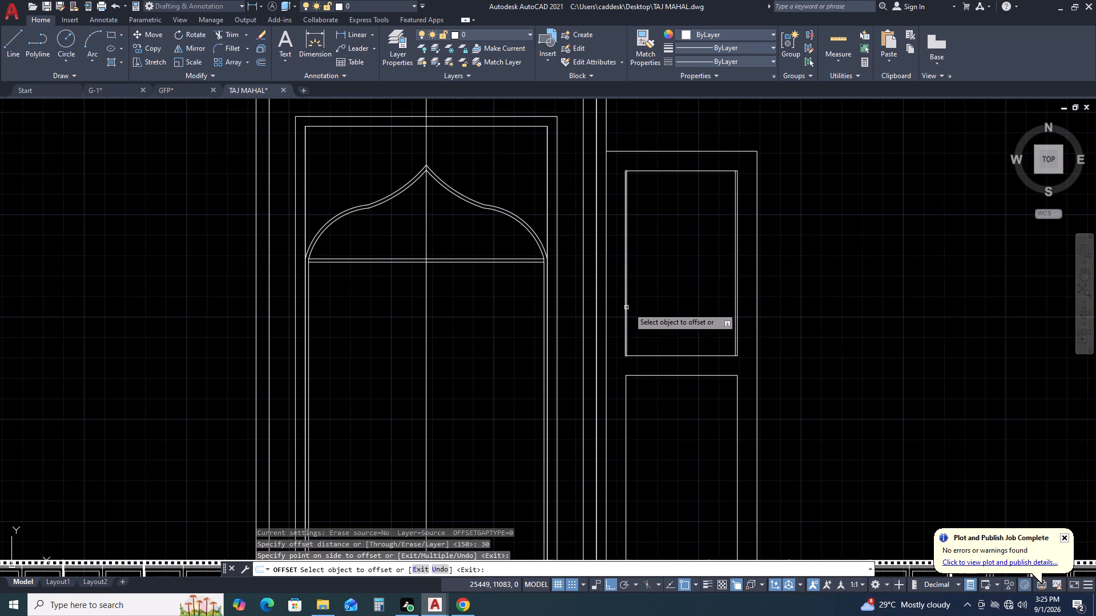
{"action": "scroll", "coordinate": [735, 312], "scroll_direction": "up", "scroll_amount": 1}
{"action": "left_click", "coordinate": [732, 311]}
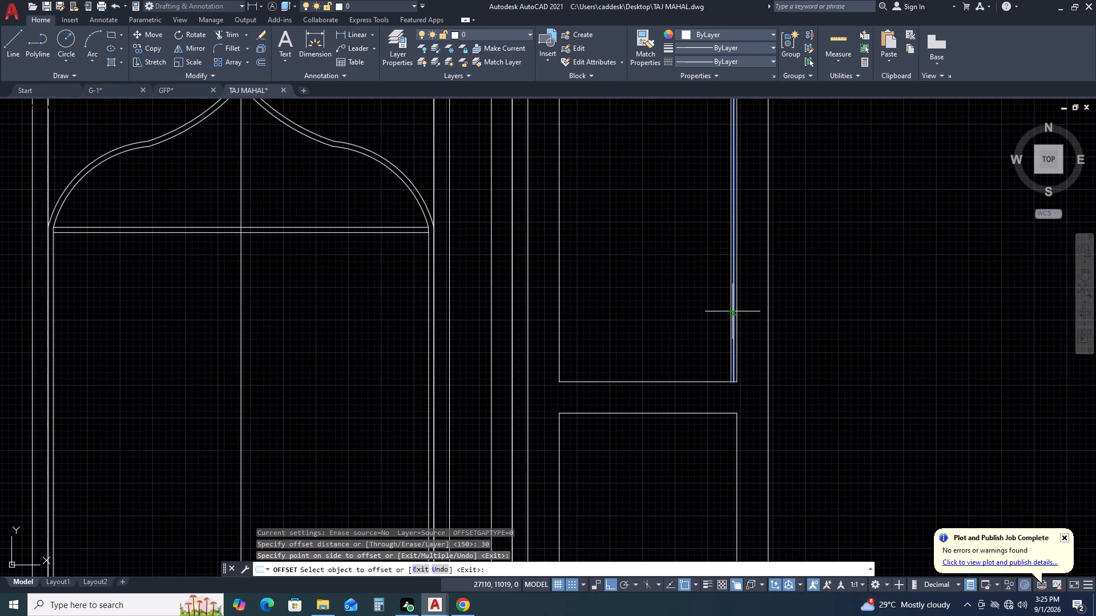
{"action": "left_click", "coordinate": [698, 307]}
{"action": "left_click", "coordinate": [558, 282]}
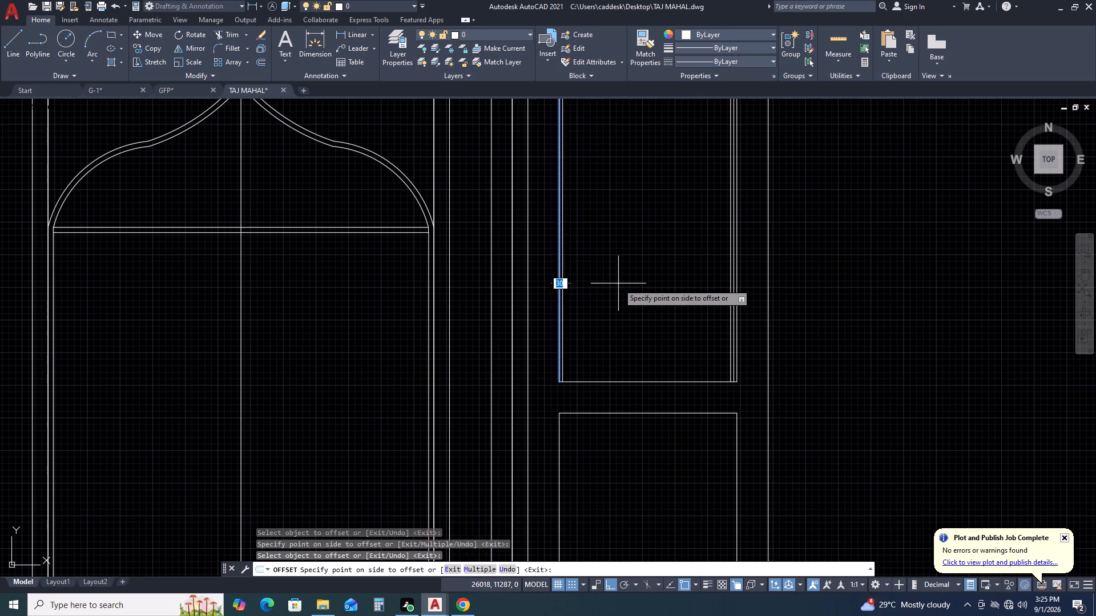
{"action": "left_click", "coordinate": [618, 283]}
{"action": "left_click", "coordinate": [562, 287]}
{"action": "left_click", "coordinate": [626, 285]}
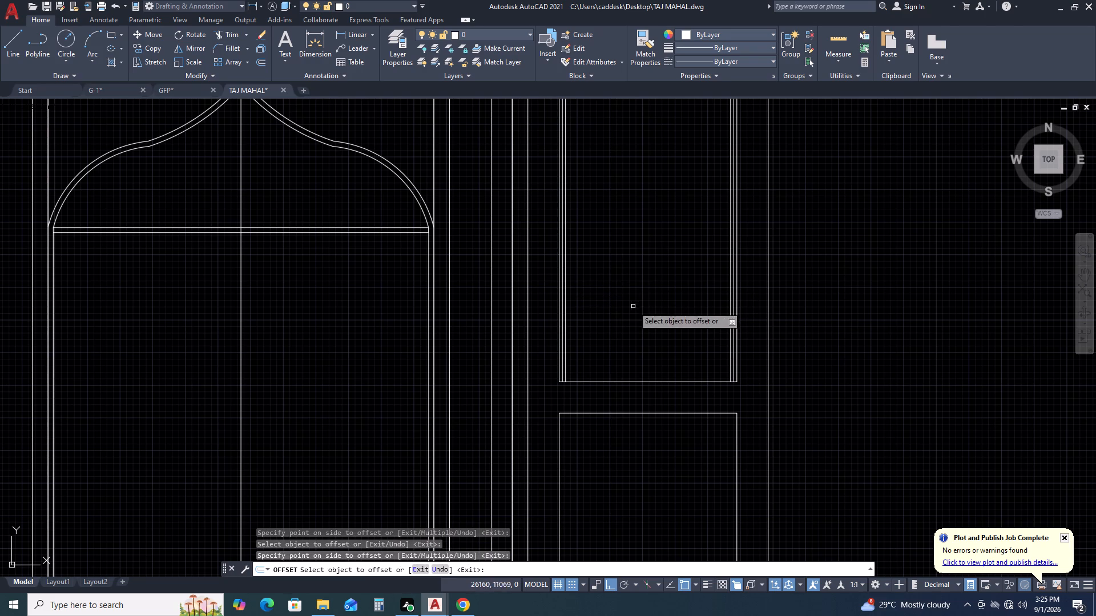
Offset the upper panel's bottom line upward by 30 twice.
{"action": "middle_click_drag", "start_coordinate": [692, 383], "coordinate": [676, 323]}
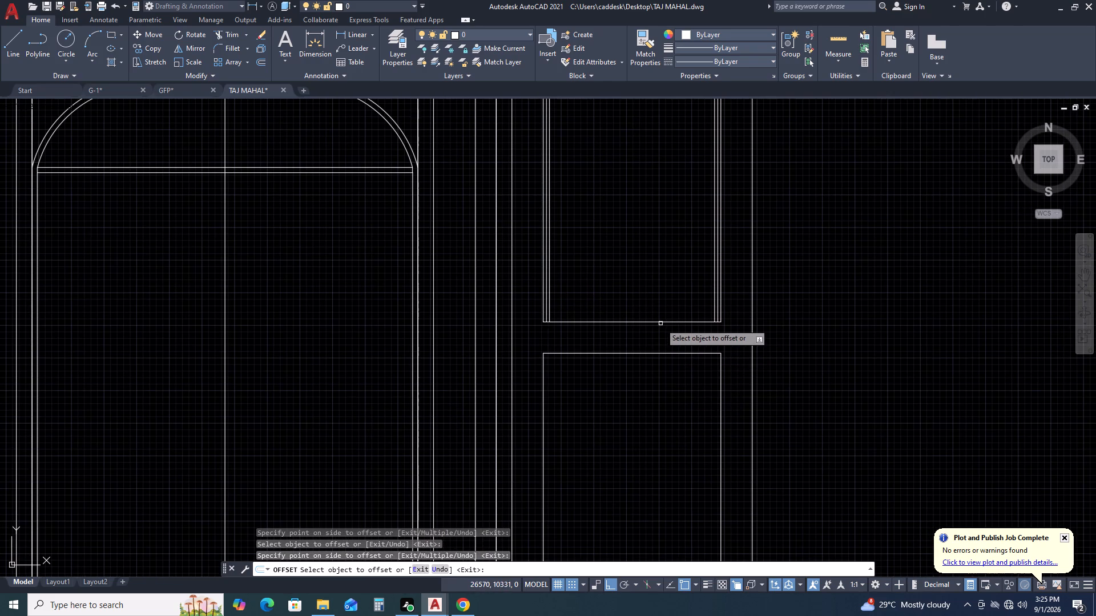
{"action": "left_click", "coordinate": [660, 321]}
{"action": "left_click", "coordinate": [661, 293]}
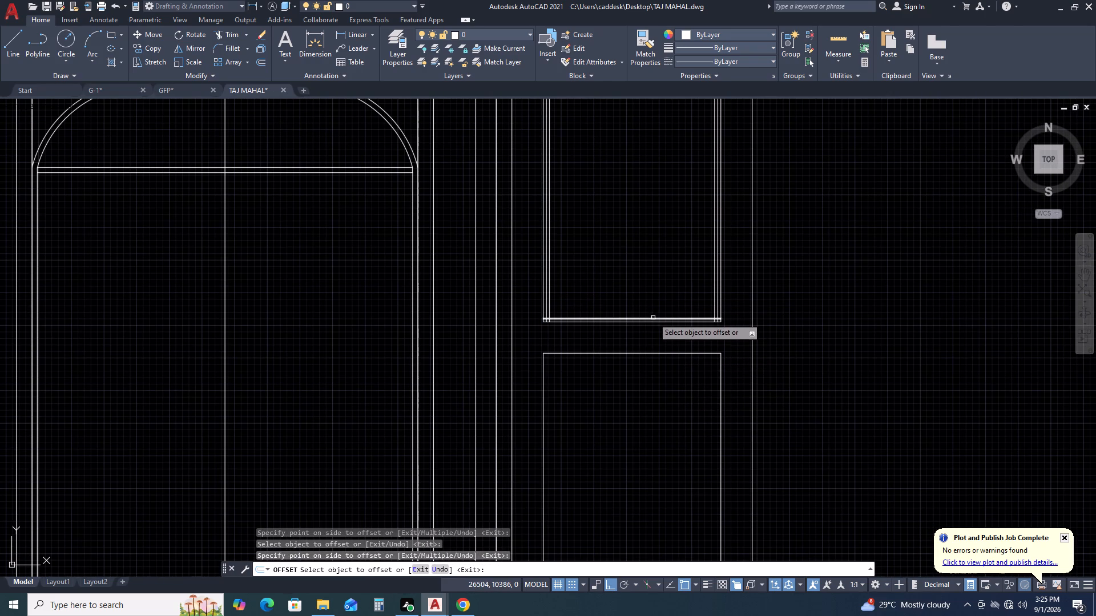
{"action": "left_click", "coordinate": [653, 318]}
{"action": "left_click", "coordinate": [652, 250]}
{"action": "middle_click_drag", "start_coordinate": [660, 247], "coordinate": [689, 297]}
{"action": "key", "text": "Escape"}
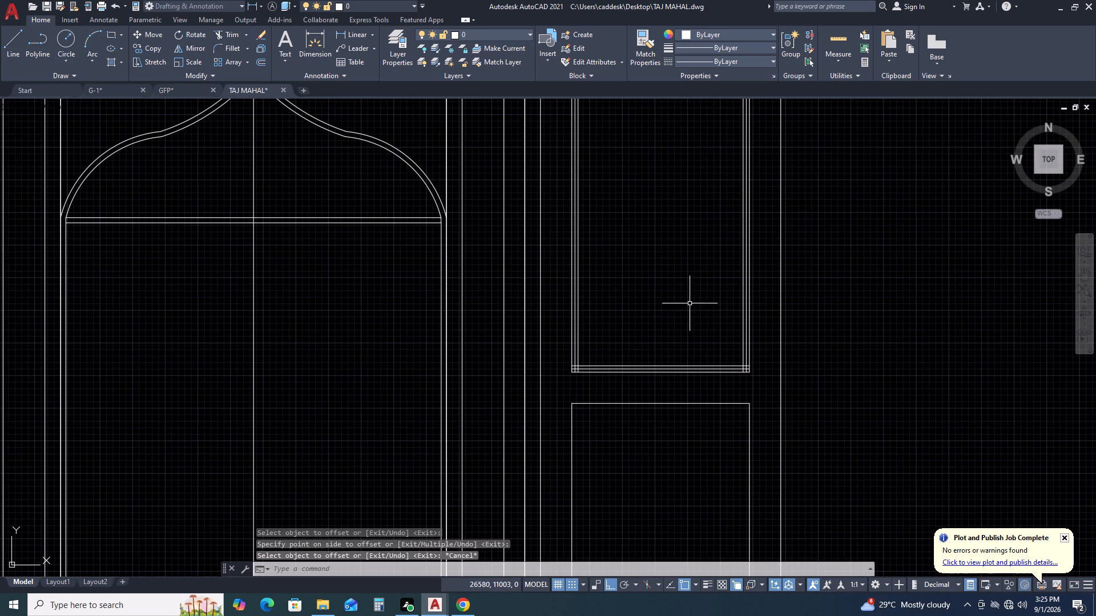
Trim the upper panel's bottom-left corner, removing the intermediate offset lines and overlapping ends so only outer and inner outlines remain.
{"action": "type", "text": "TR"}
{"action": "key", "text": "space"}
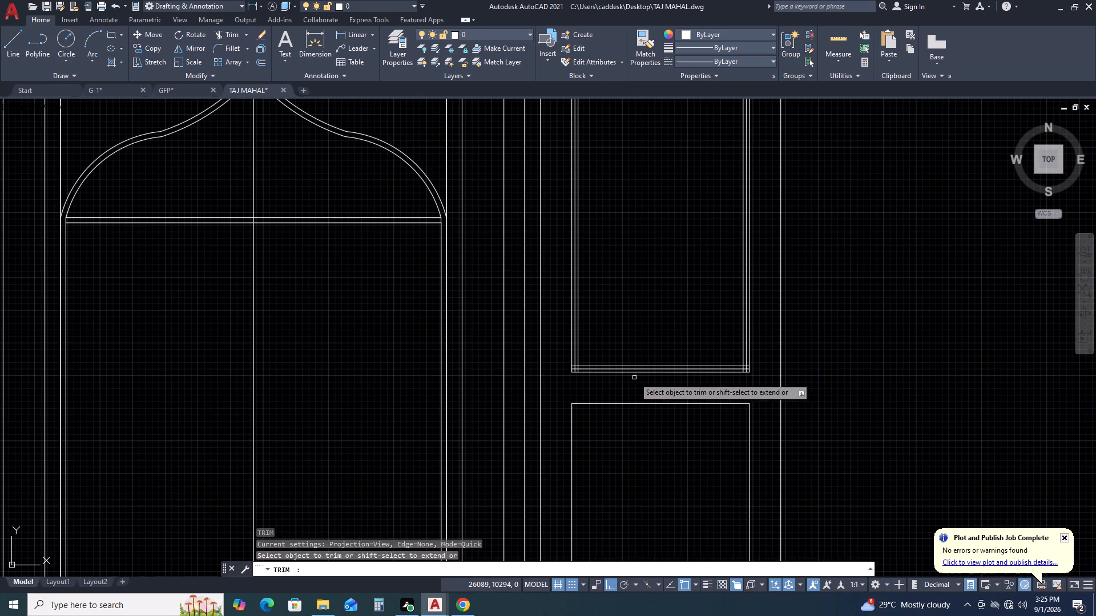
{"action": "scroll", "coordinate": [590, 373], "scroll_direction": "up", "scroll_amount": 4}
{"action": "left_click", "coordinate": [546, 321]}
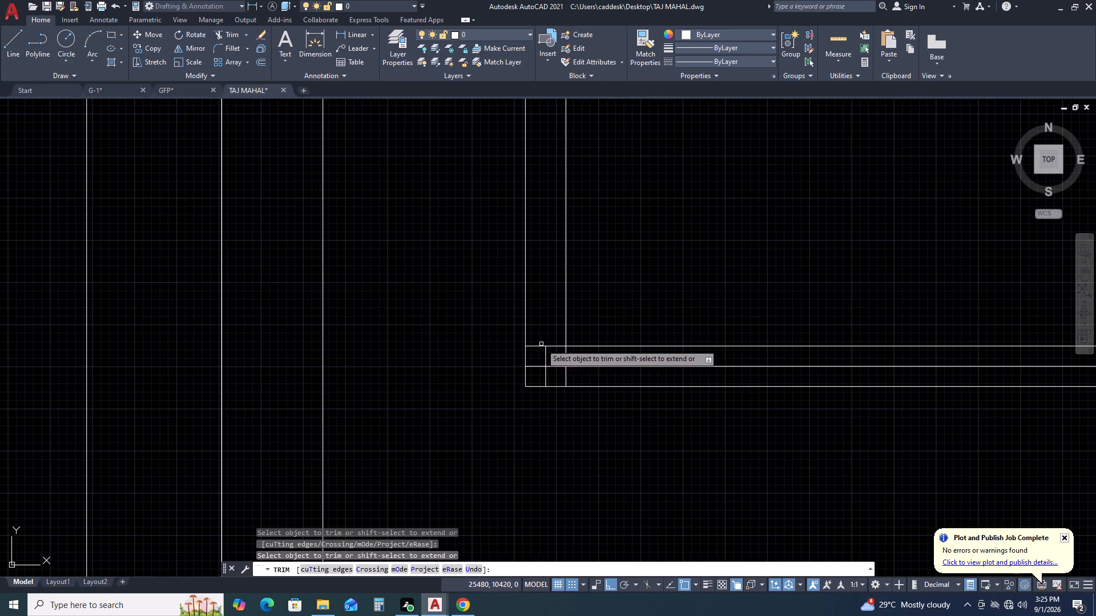
{"action": "left_click", "coordinate": [545, 368]}
{"action": "left_click", "coordinate": [545, 319]}
{"action": "left_click", "coordinate": [561, 371]}
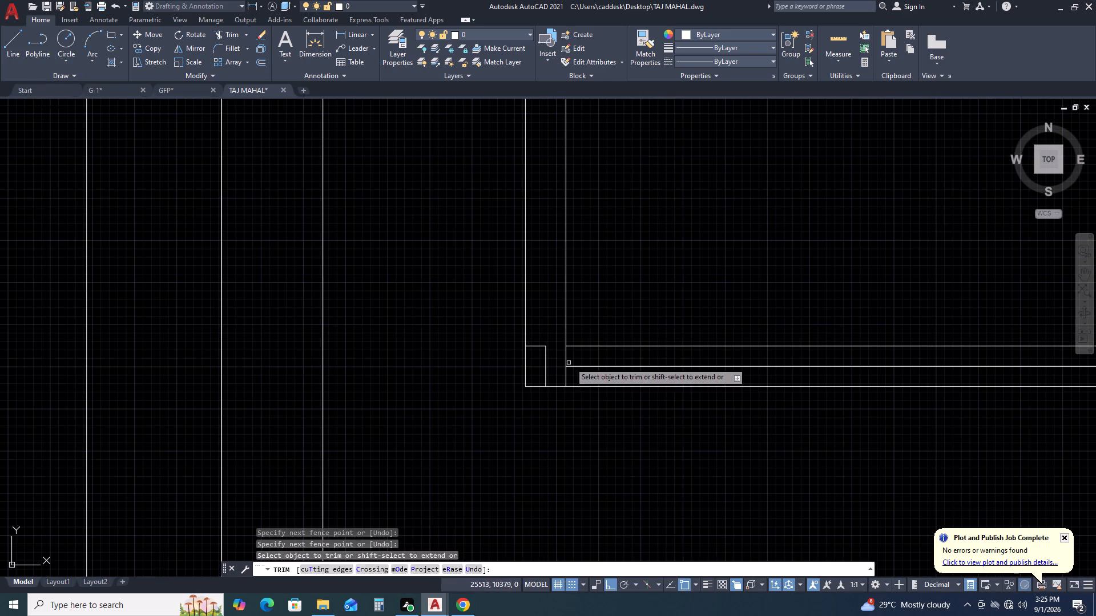
{"action": "left_click", "coordinate": [582, 358]}
{"action": "left_click", "coordinate": [543, 375]}
{"action": "left_click", "coordinate": [569, 374]}
{"action": "left_click", "coordinate": [566, 364]}
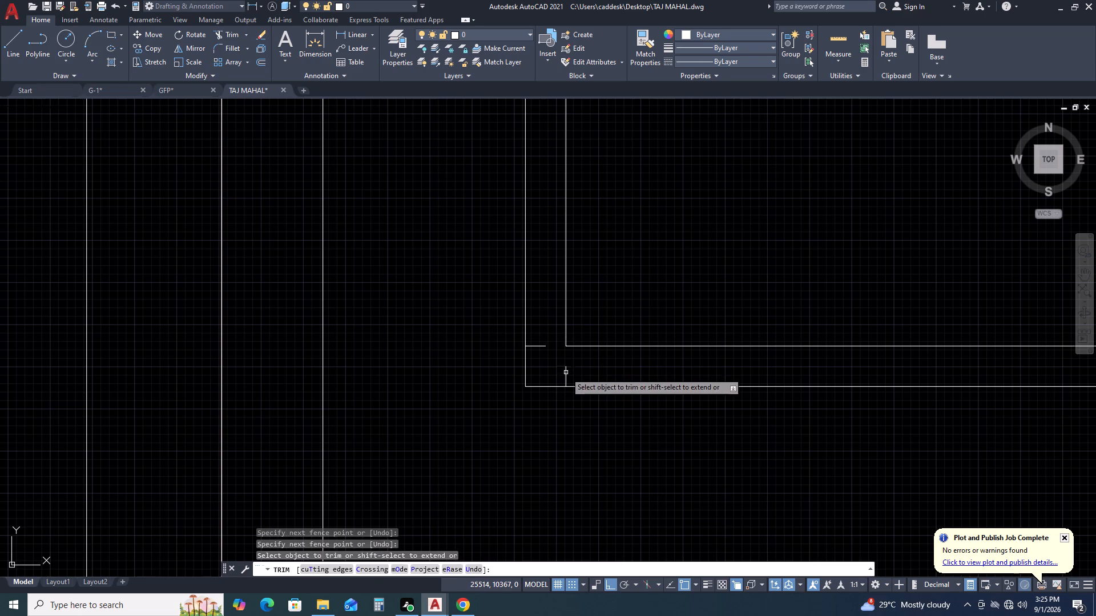
{"action": "left_click", "coordinate": [566, 377]}
{"action": "left_click", "coordinate": [538, 348]}
{"action": "left_click", "coordinate": [534, 340]}
Trim the upper panel's bottom-right corner, removing the intermediate vertical line and the inner lines' overlapping ends.
{"action": "scroll", "coordinate": [537, 340], "scroll_direction": "down", "scroll_amount": 2}
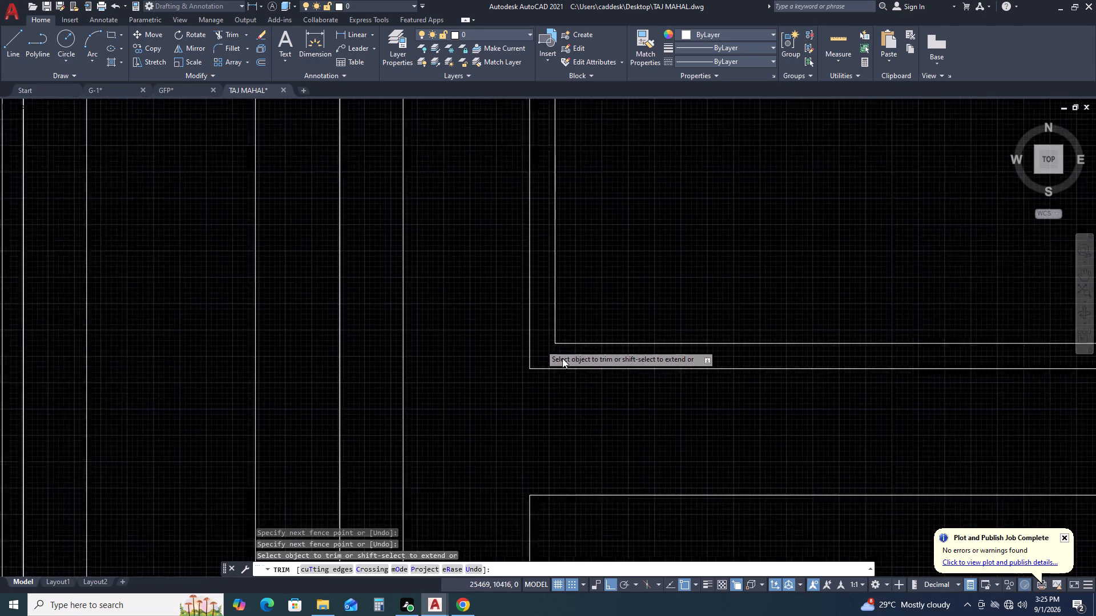
{"action": "scroll", "coordinate": [562, 358], "scroll_direction": "down", "scroll_amount": 3}
{"action": "scroll", "coordinate": [673, 319], "scroll_direction": "up", "scroll_amount": 4}
{"action": "middle_click_drag", "start_coordinate": [673, 415], "coordinate": [673, 419]}
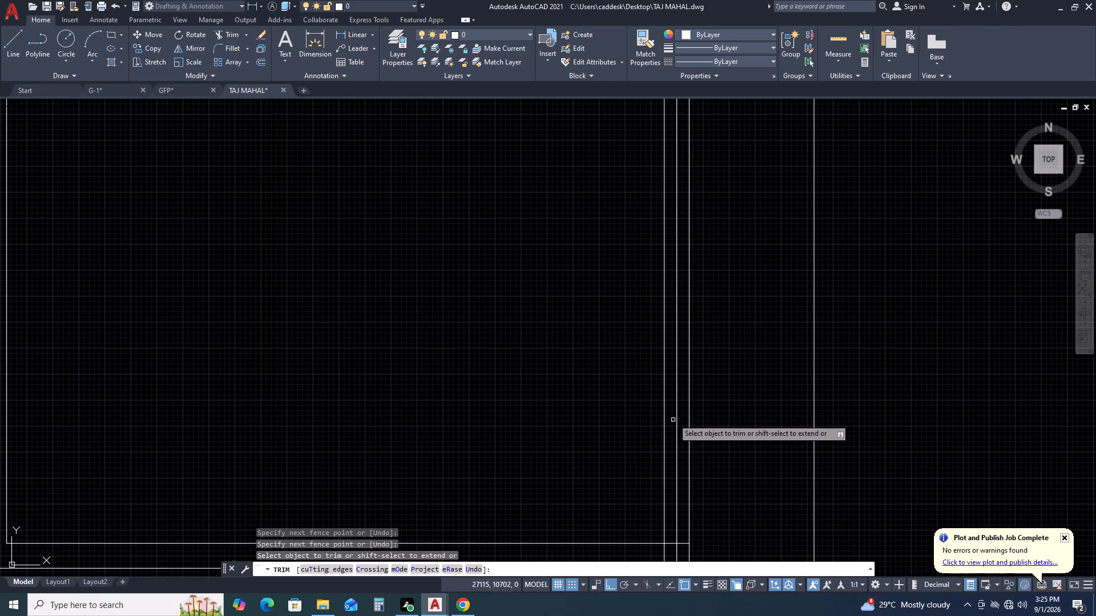
{"action": "middle_click_drag", "start_coordinate": [673, 419], "coordinate": [676, 237]}
{"action": "scroll", "coordinate": [672, 364], "scroll_direction": "up", "scroll_amount": 2}
{"action": "left_click", "coordinate": [702, 363]}
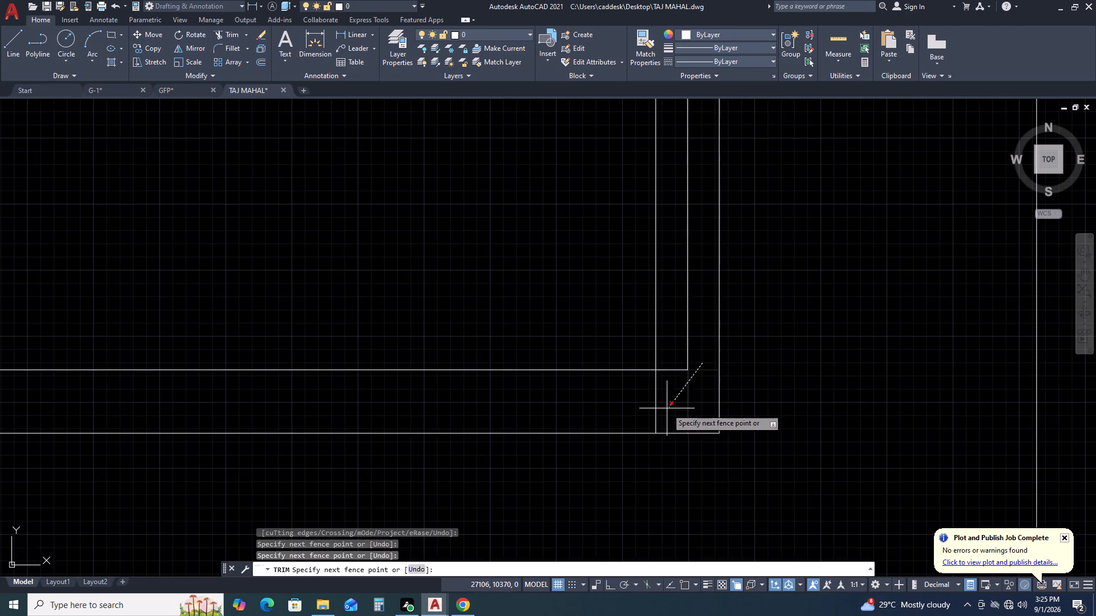
{"action": "left_click", "coordinate": [660, 410]}
{"action": "left_click_drag", "start_coordinate": [662, 384], "coordinate": [668, 374]}
{"action": "left_click", "coordinate": [696, 325]}
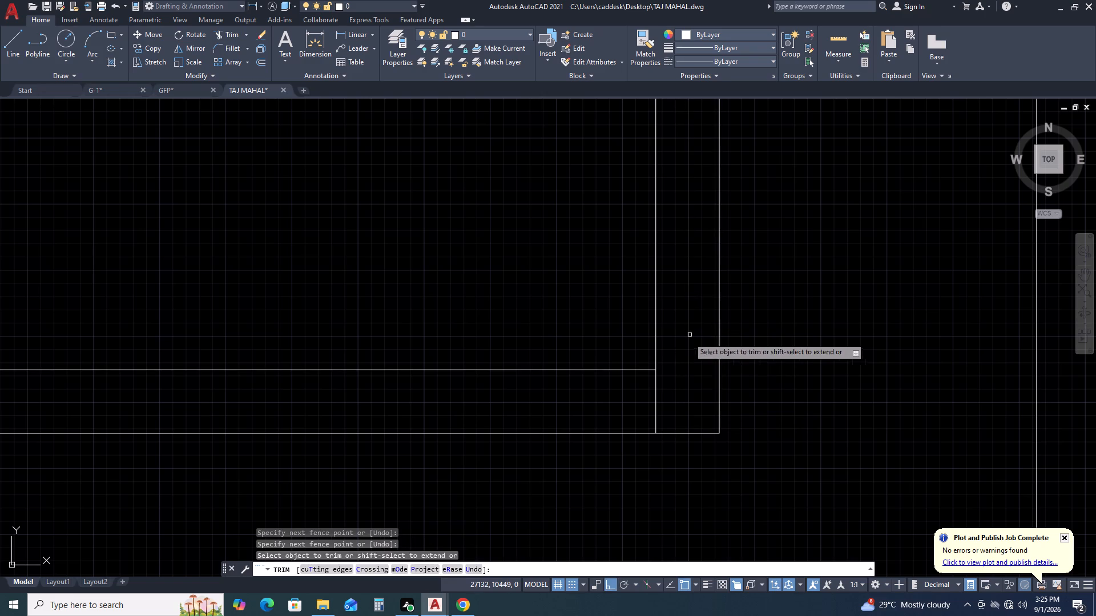
{"action": "left_click", "coordinate": [671, 387]}
{"action": "left_click", "coordinate": [620, 398]}
{"action": "scroll", "coordinate": [721, 399], "scroll_direction": "down", "scroll_amount": 7}
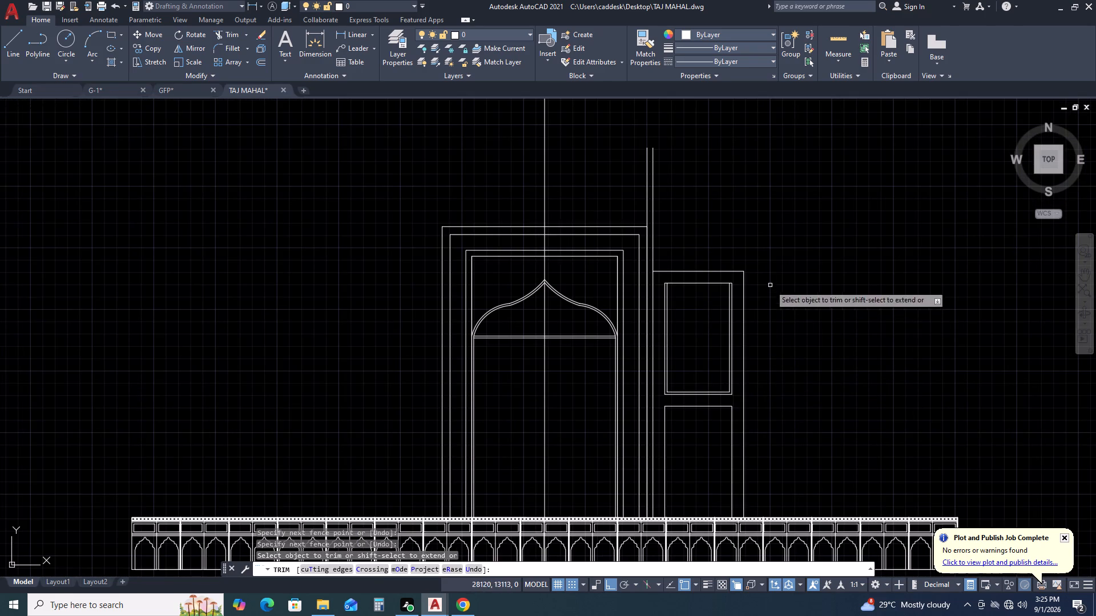
{"action": "middle_click_drag", "start_coordinate": [770, 285], "coordinate": [778, 348]}
{"action": "middle_click_drag", "start_coordinate": [797, 364], "coordinate": [755, 306]}
{"action": "key", "text": "Escape"}
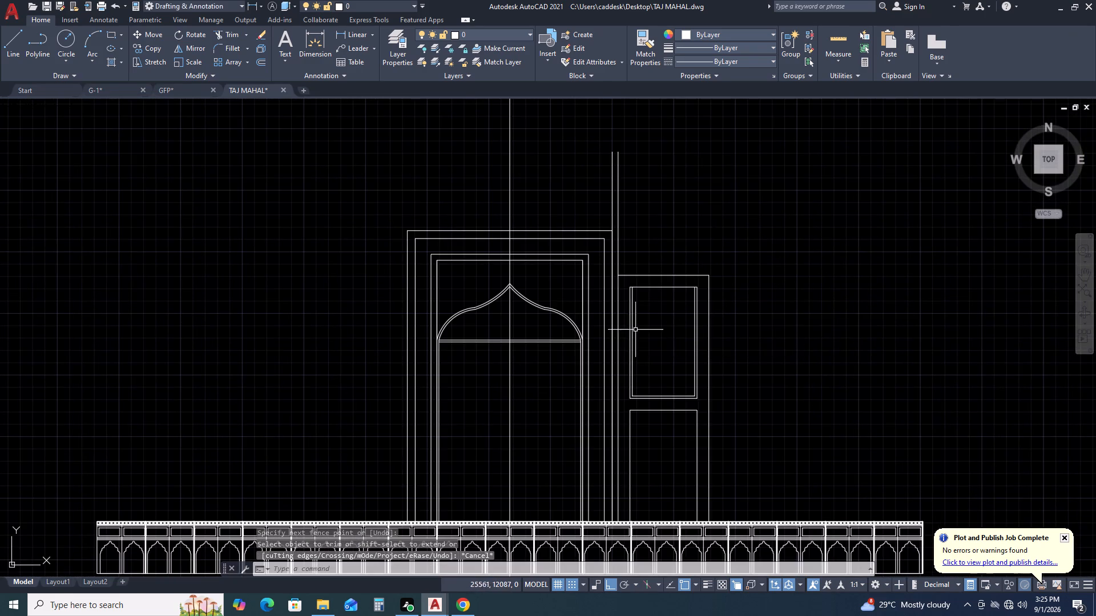
Draw a horizontal line across the upper panel between the inner frame's vertical sides, somewhat above mid-height.
{"action": "scroll", "coordinate": [642, 331], "scroll_direction": "up", "scroll_amount": 2}
{"action": "key", "text": "l"}
{"action": "key", "text": "space"}
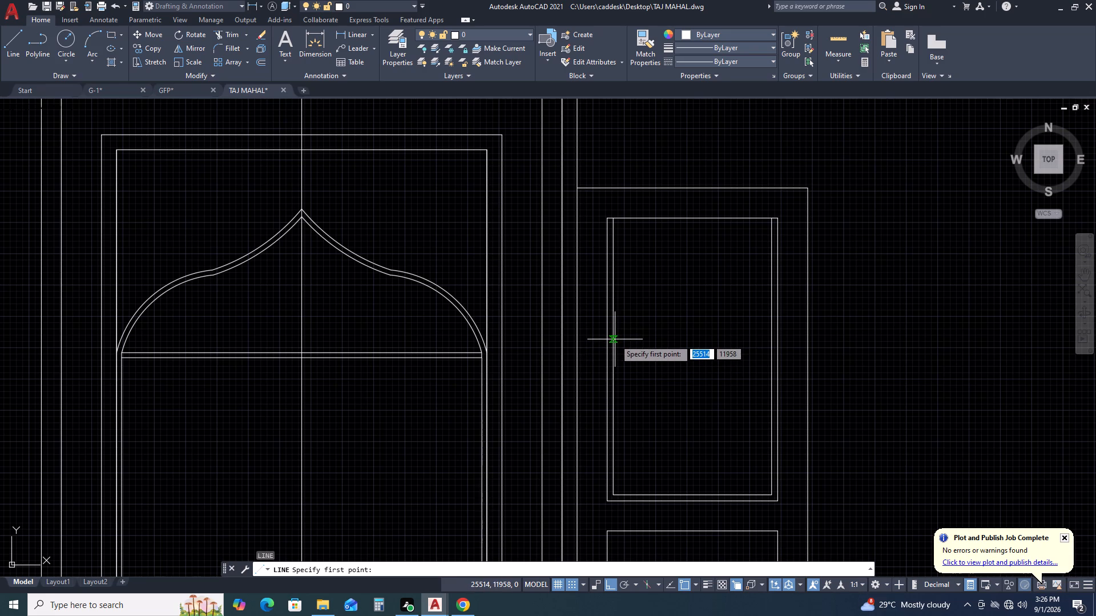
{"action": "left_click", "coordinate": [615, 339]}
{"action": "left_click", "coordinate": [771, 342]}
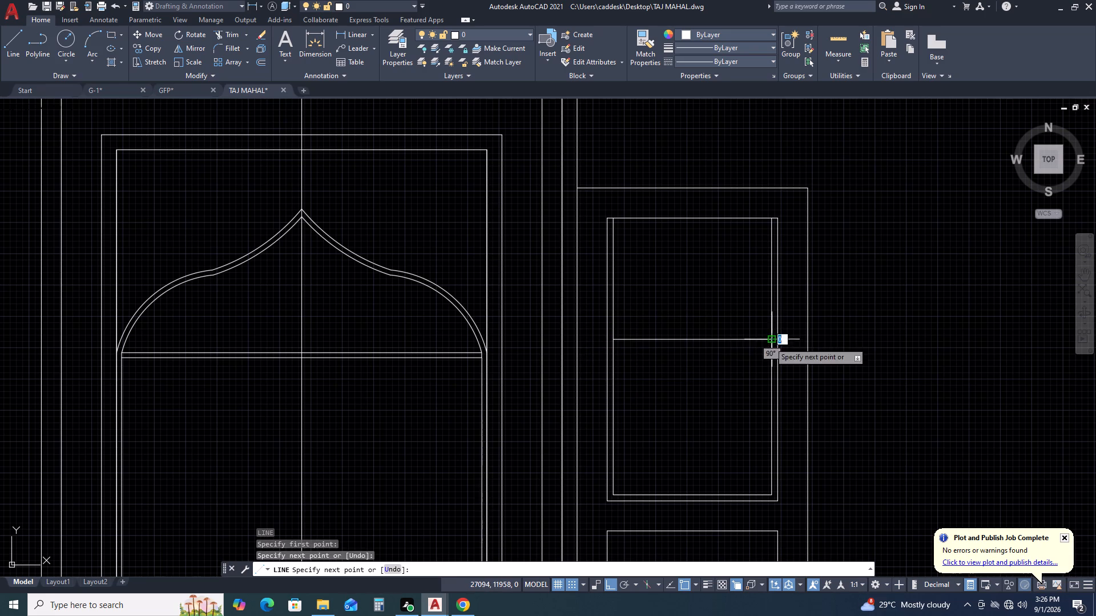
{"action": "key", "text": "Escape"}
Draw a small pointed-oval revision cloud standing on the middle of the upper panel's horizontal line.
{"action": "scroll", "coordinate": [779, 315], "scroll_direction": "down", "scroll_amount": 2}
{"action": "middle_click_drag", "start_coordinate": [831, 295], "coordinate": [710, 337]}
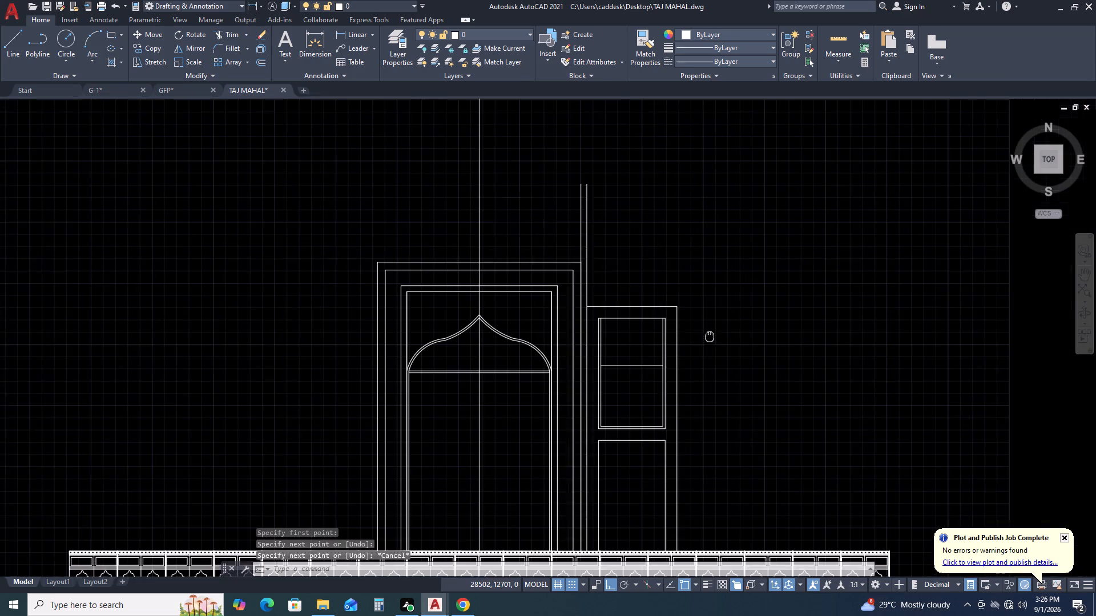
{"action": "scroll", "coordinate": [615, 364], "scroll_direction": "up", "scroll_amount": 1}
{"action": "middle_click_drag", "start_coordinate": [716, 346], "coordinate": [727, 308]}
{"action": "middle_click", "coordinate": [729, 325]}
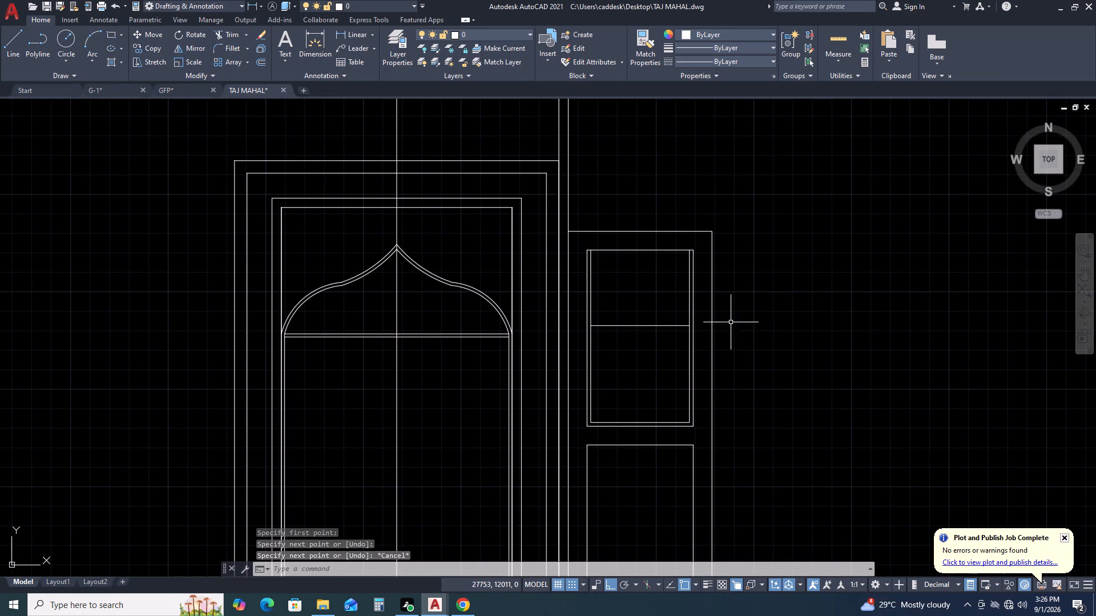
{"action": "middle_click_drag", "start_coordinate": [738, 372], "coordinate": [752, 291]}
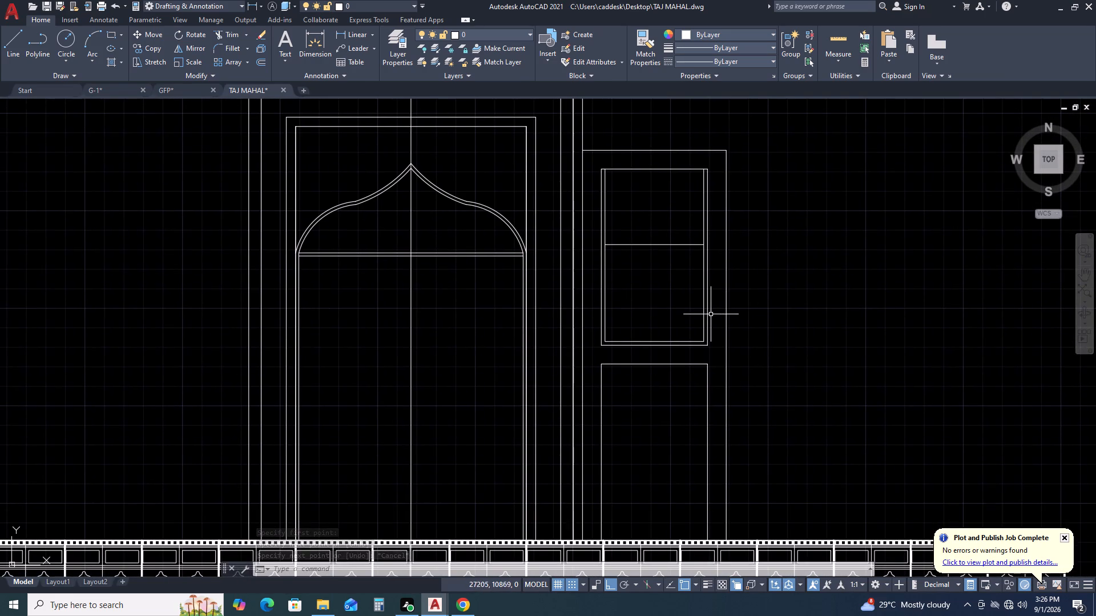
{"action": "key", "text": "r"}
{"action": "key", "text": "e"}
{"action": "key", "text": "v"}
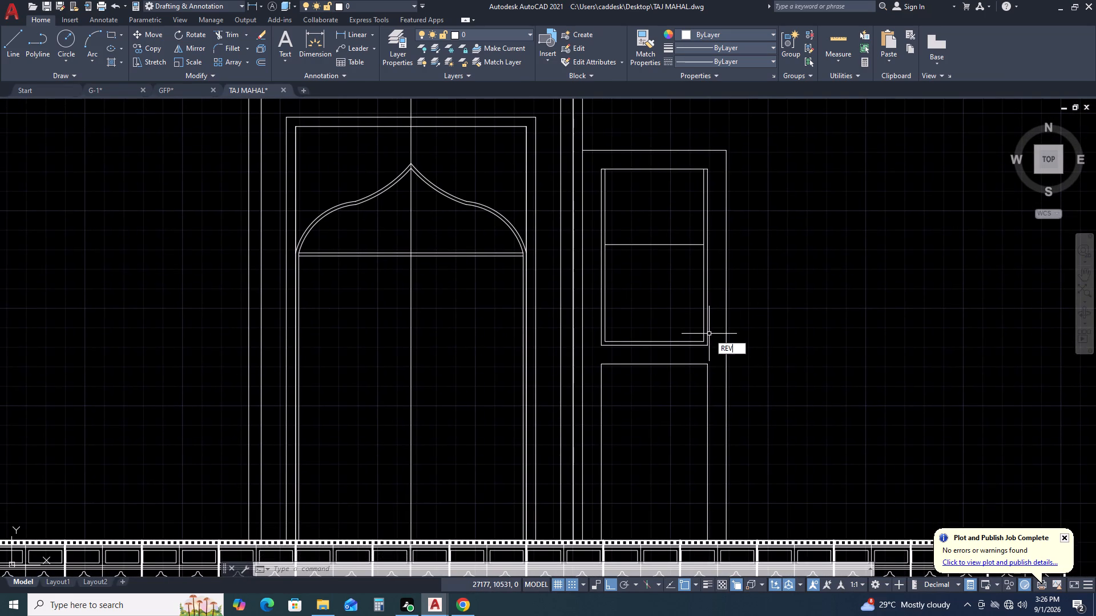
{"action": "left_click", "coordinate": [753, 372]}
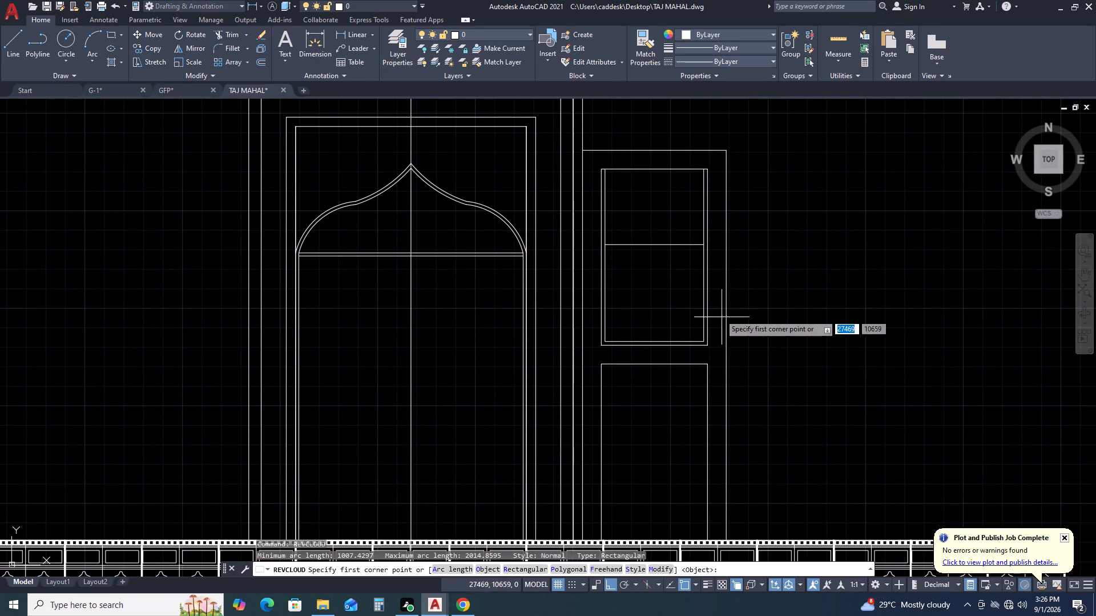
{"action": "left_click", "coordinate": [652, 247]}
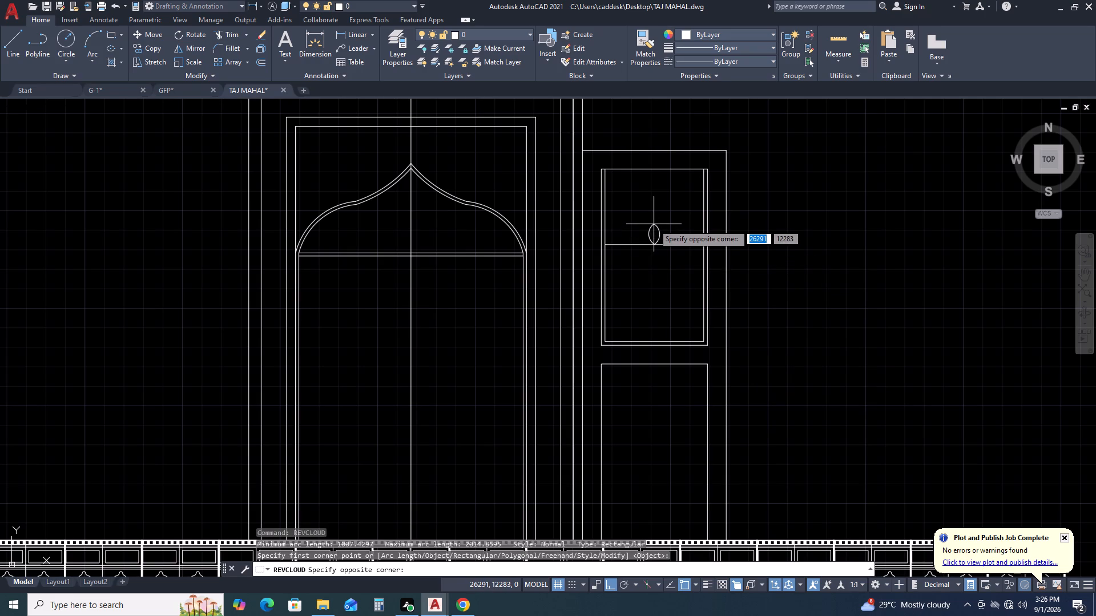
{"action": "left_click", "coordinate": [654, 224]}
Scale up the pointed-oval revision cloud from its bottom tip until it is slightly wider than the upper panel.
{"action": "middle_click_drag", "start_coordinate": [683, 210], "coordinate": [682, 275]}
{"action": "scroll", "coordinate": [644, 313], "scroll_direction": "up", "scroll_amount": 2}
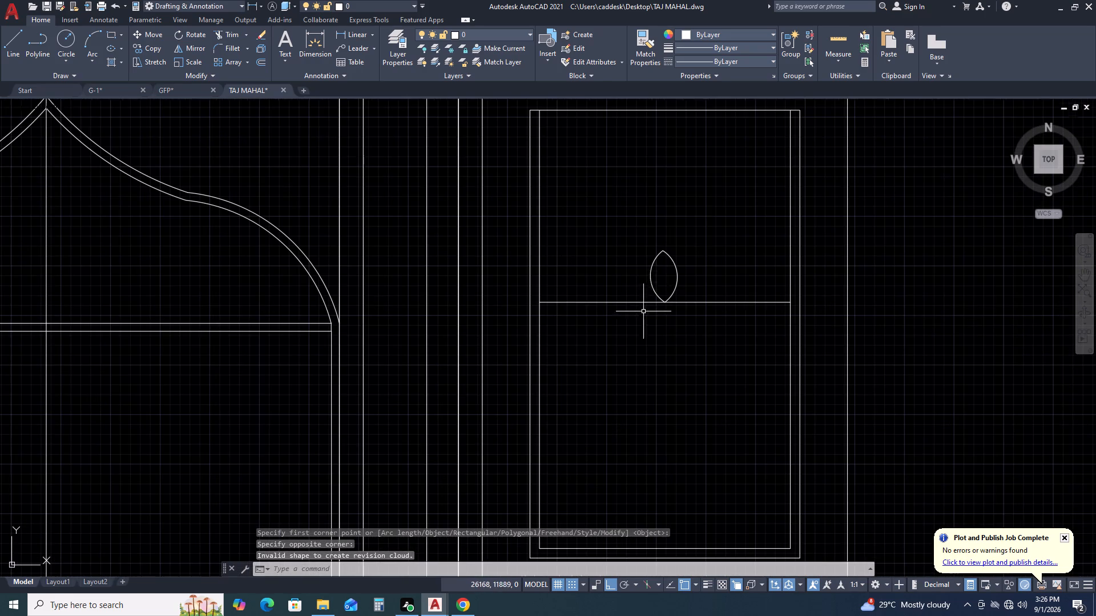
{"action": "left_click", "coordinate": [707, 245]}
{"action": "left_click", "coordinate": [663, 244]}
{"action": "left_click_drag", "start_coordinate": [700, 279], "coordinate": [691, 274]}
{"action": "left_click", "coordinate": [643, 235]}
{"action": "middle_click_drag", "start_coordinate": [672, 252], "coordinate": [674, 254]}
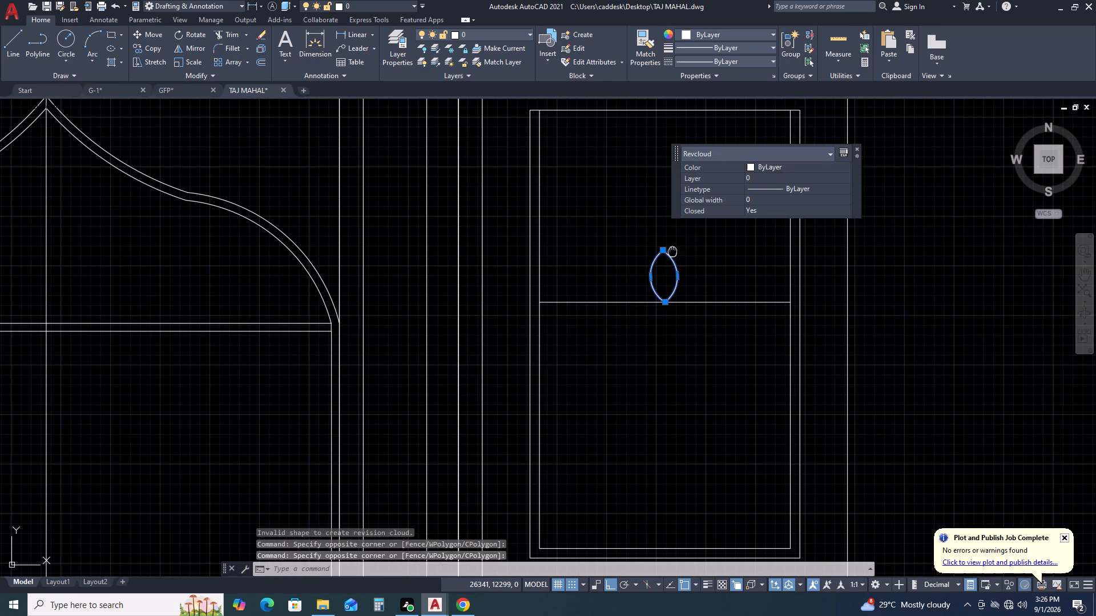
{"action": "middle_click_drag", "start_coordinate": [674, 254], "coordinate": [684, 341]}
{"action": "key", "text": "s"}
{"action": "key", "text": "c"}
{"action": "key", "text": "space"}
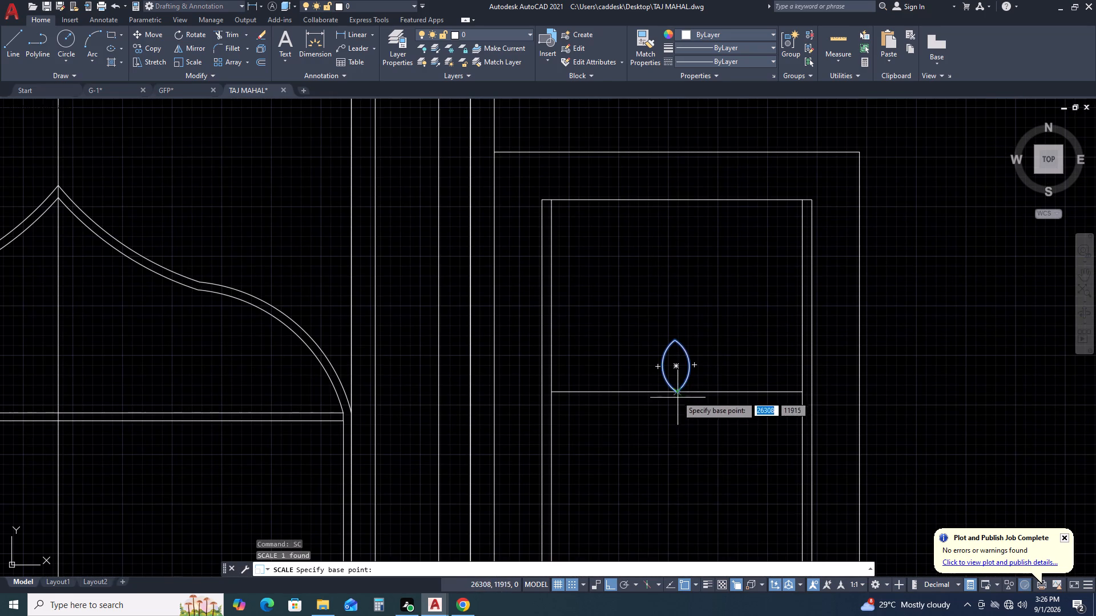
{"action": "left_click", "coordinate": [676, 392]}
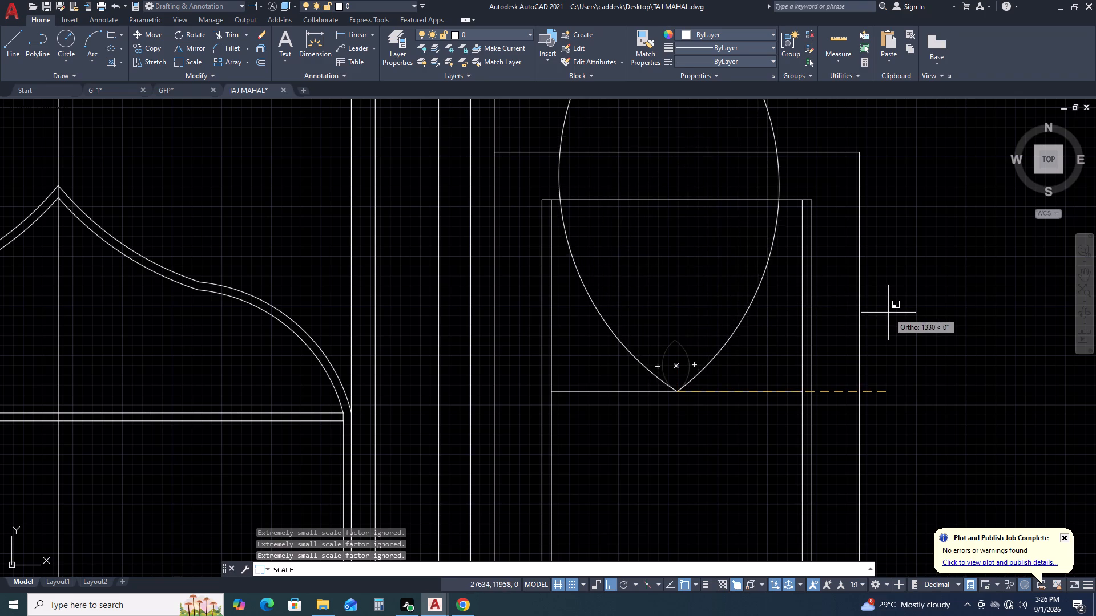
{"action": "scroll", "coordinate": [888, 313], "scroll_direction": "down", "scroll_amount": 1}
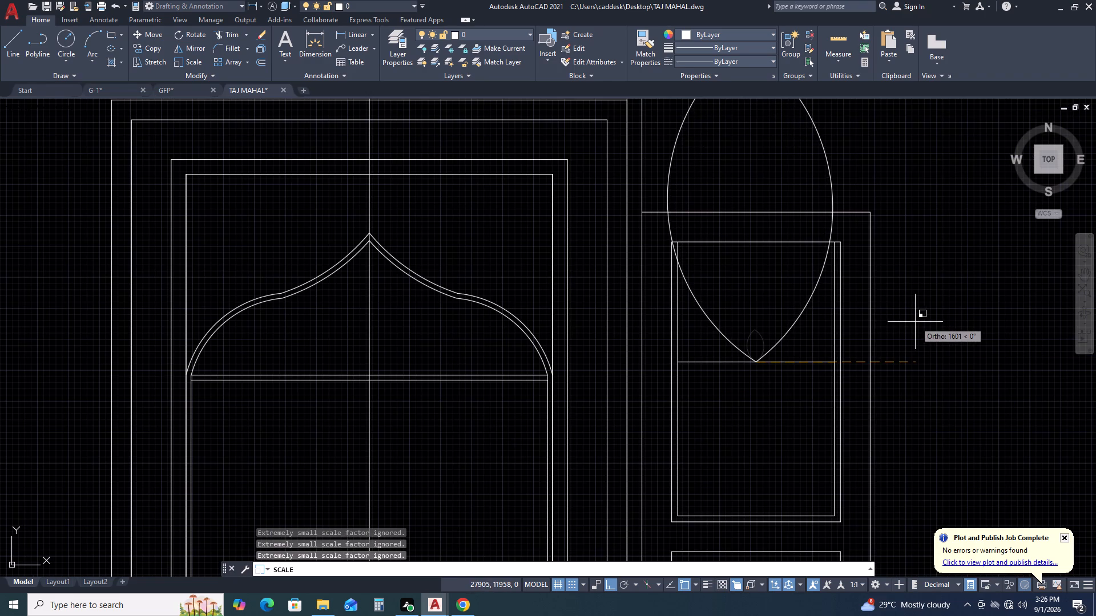
{"action": "left_click", "coordinate": [928, 327]}
Move the enlarged pointed oval down so its right edge meets the top-right corner of the upper panel's inner frame.
{"action": "middle_click_drag", "start_coordinate": [873, 193], "coordinate": [873, 197]}
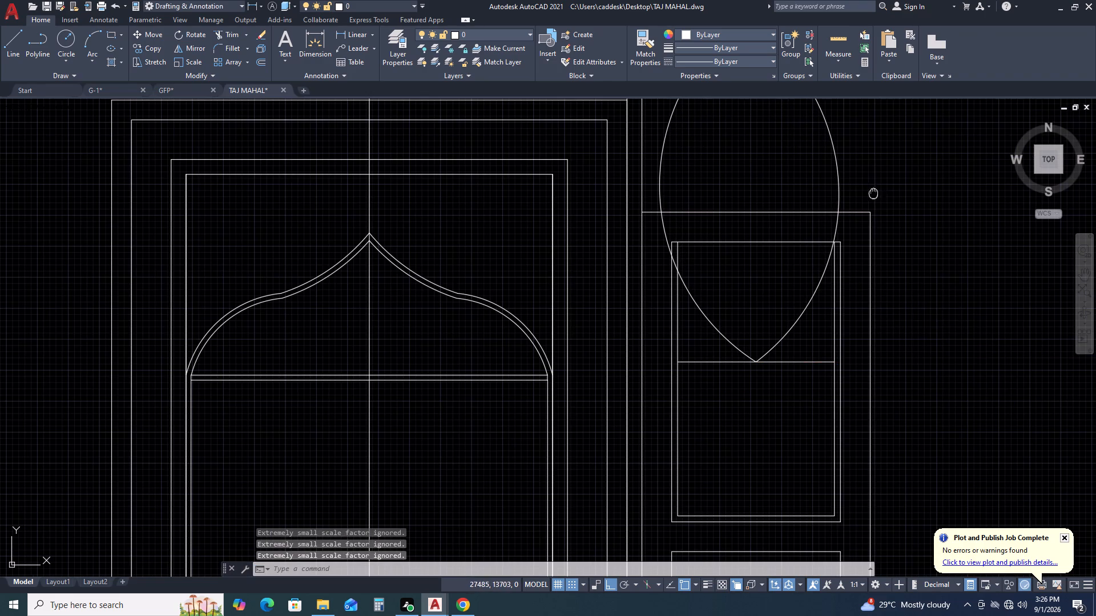
{"action": "middle_click_drag", "start_coordinate": [873, 197], "coordinate": [859, 249]}
{"action": "middle_click_drag", "start_coordinate": [828, 351], "coordinate": [829, 274]}
{"action": "left_click_drag", "start_coordinate": [804, 313], "coordinate": [795, 297]}
{"action": "left_click", "coordinate": [772, 262]}
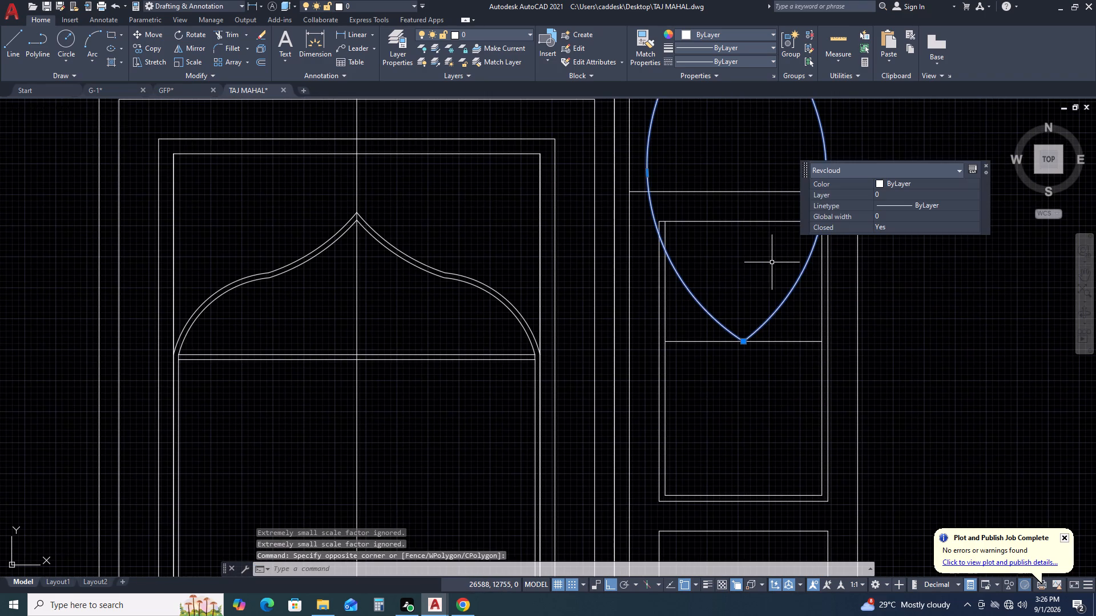
{"action": "key", "text": "m"}
{"action": "key", "text": "space"}
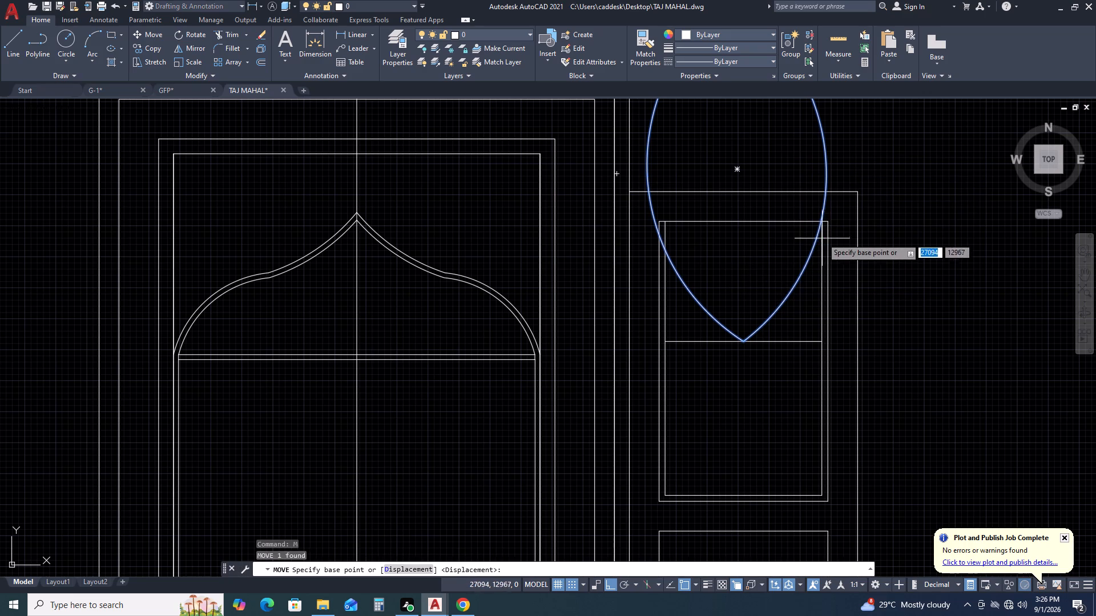
{"action": "left_click", "coordinate": [827, 170]}
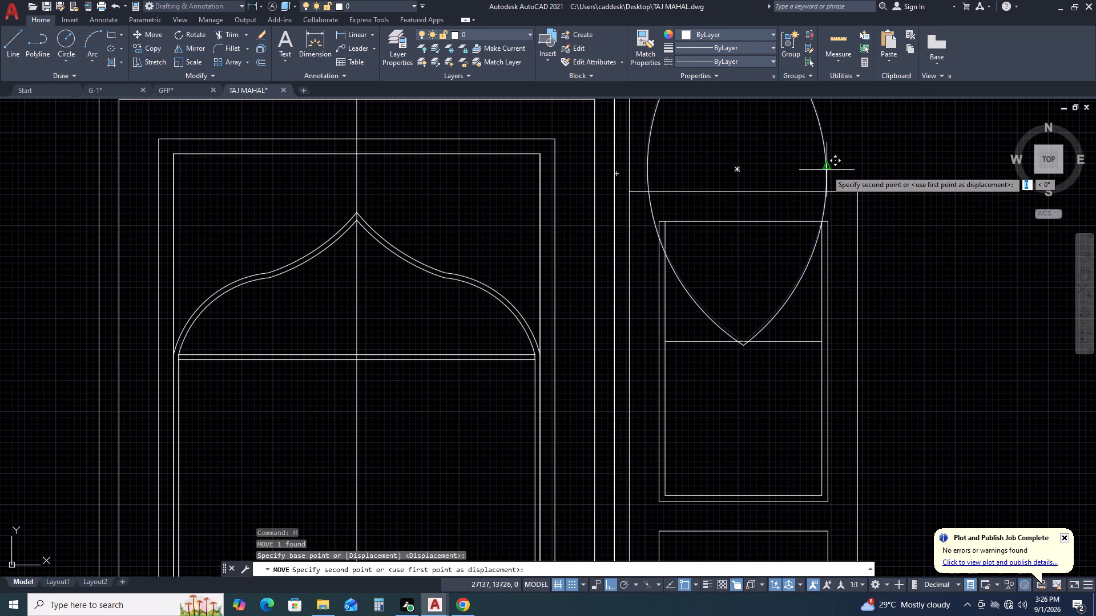
{"action": "left_click", "coordinate": [822, 225]}
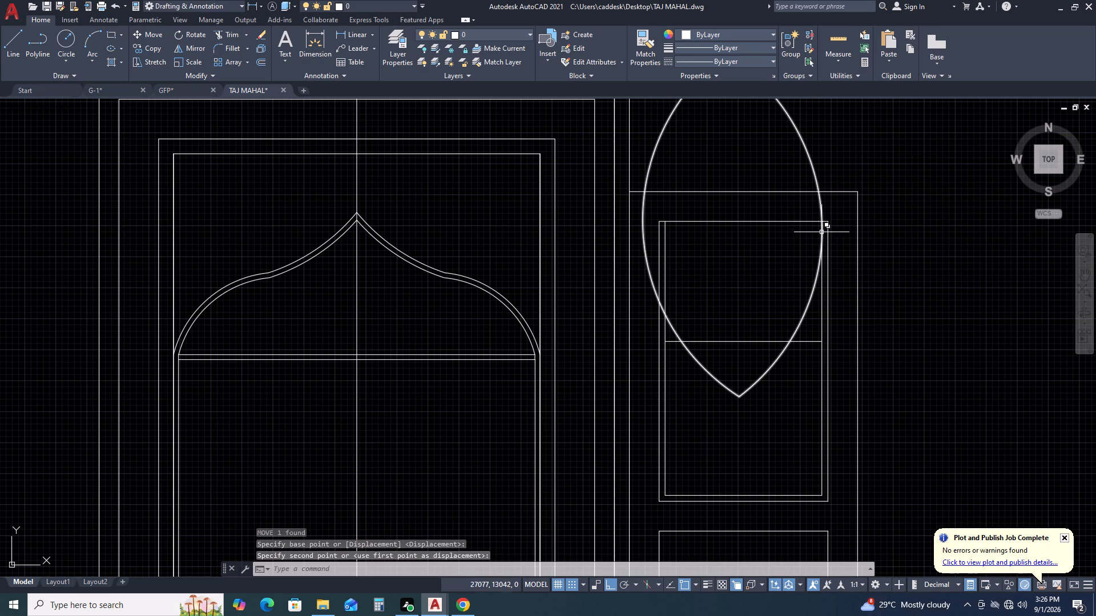
{"action": "key", "text": "Escape"}
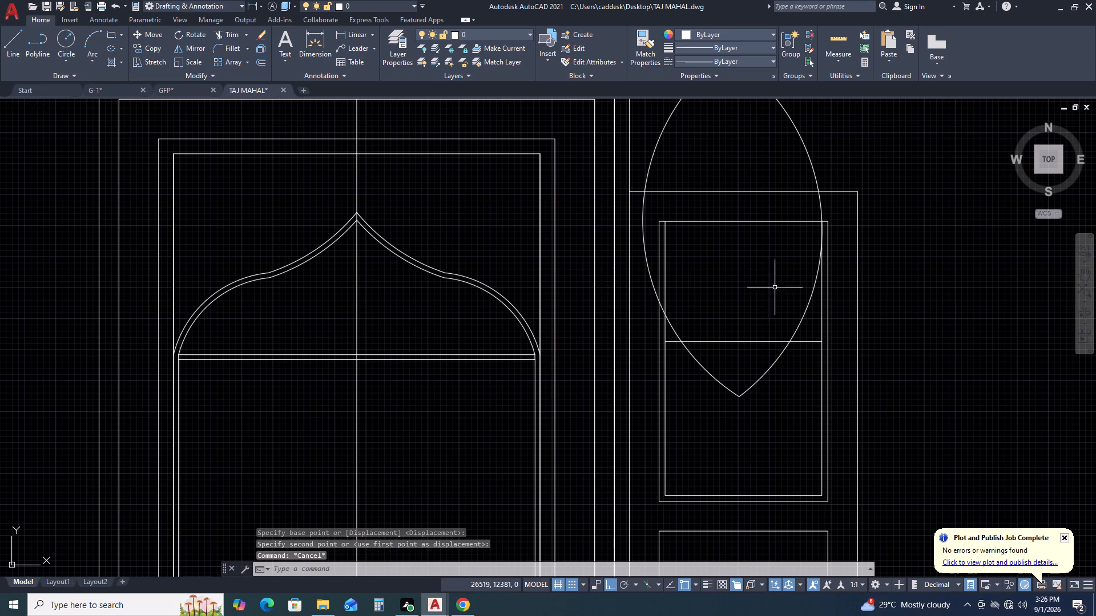
Scale down the pointed oval from its top tip to about the width of the upper panel's inner frame.
{"action": "left_click", "coordinate": [807, 331]}
{"action": "left_click", "coordinate": [783, 289]}
{"action": "middle_click_drag", "start_coordinate": [791, 316], "coordinate": [818, 371]}
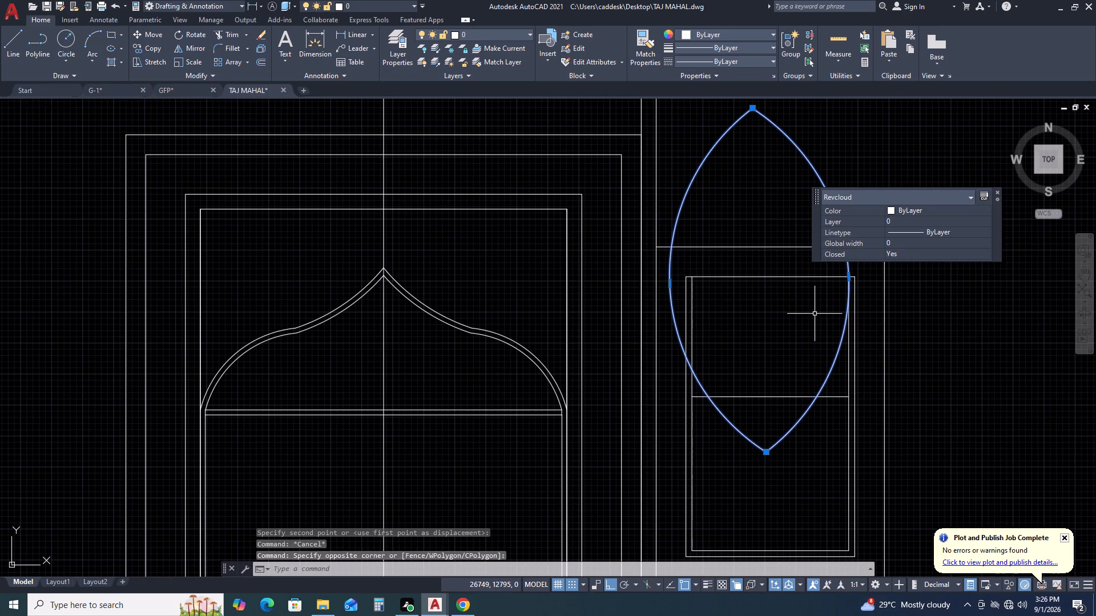
{"action": "type", "text": "SC"}
{"action": "key", "text": "space"}
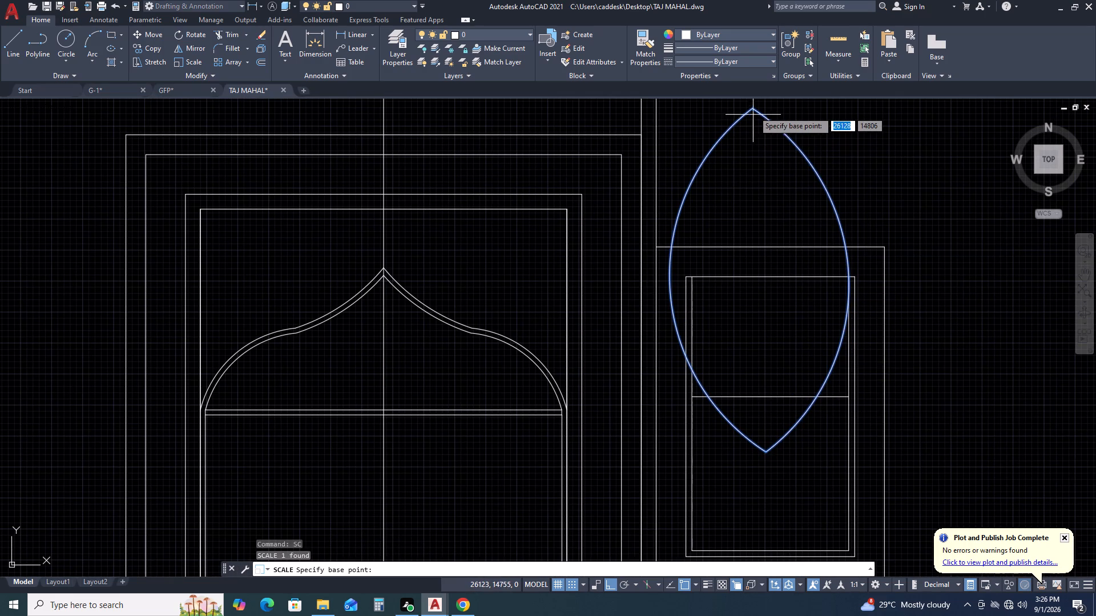
{"action": "left_click", "coordinate": [754, 110]}
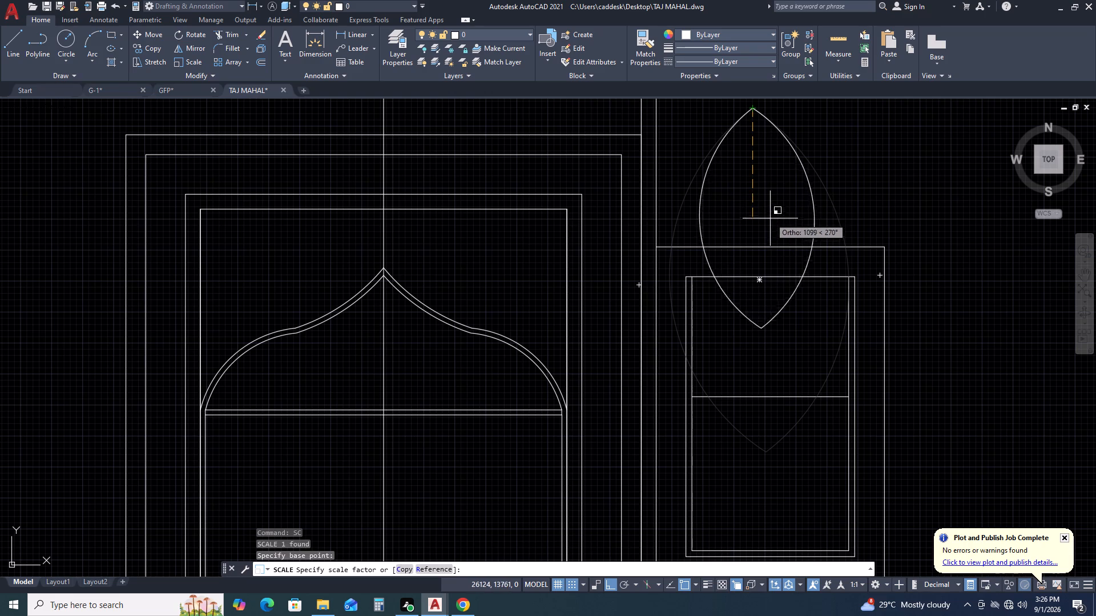
{"action": "left_click", "coordinate": [789, 260]}
Move the pointed oval sideways so its right side meets the inner frame's top-right corner, centring it over the upper panel.
{"action": "left_click", "coordinate": [837, 201]}
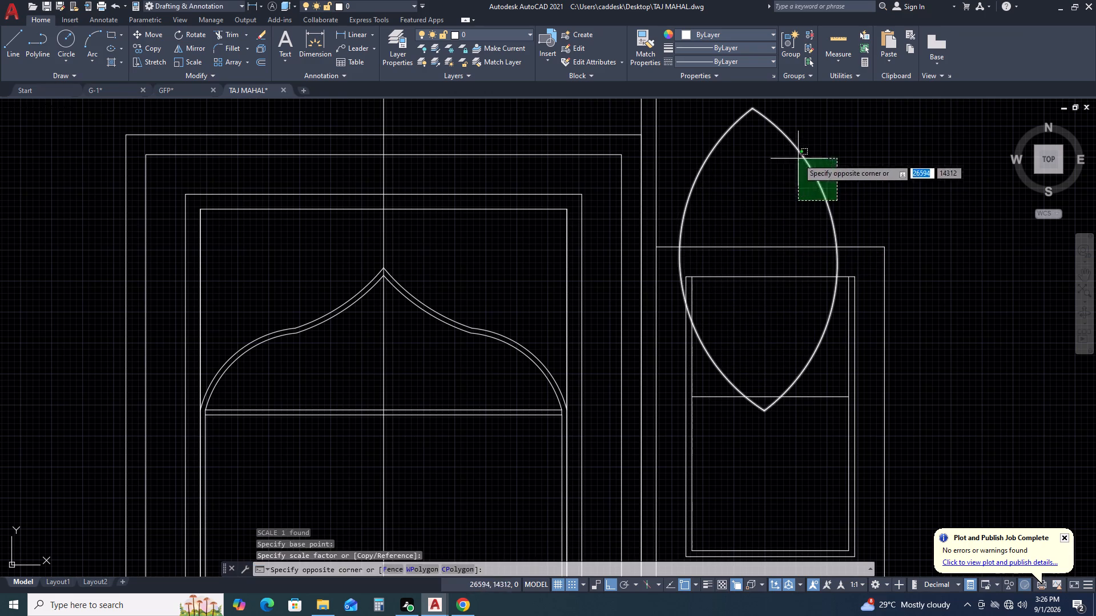
{"action": "left_click", "coordinate": [797, 158]}
{"action": "middle_click_drag", "start_coordinate": [827, 207], "coordinate": [725, 221]}
{"action": "key", "text": "m"}
{"action": "key", "text": "space"}
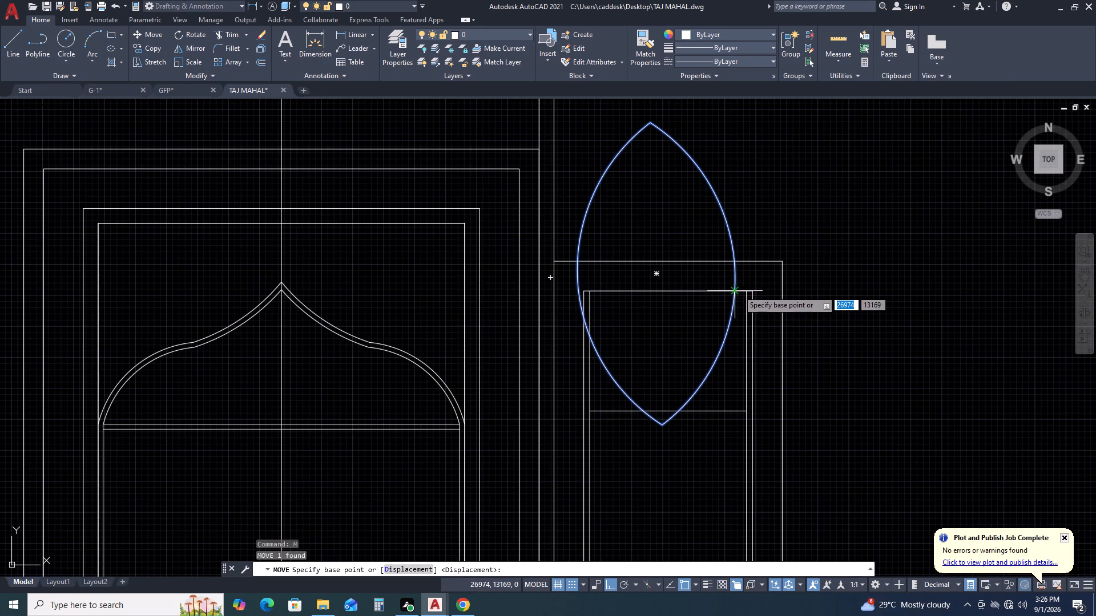
{"action": "left_click", "coordinate": [738, 290]}
{"action": "left_click", "coordinate": [743, 291]}
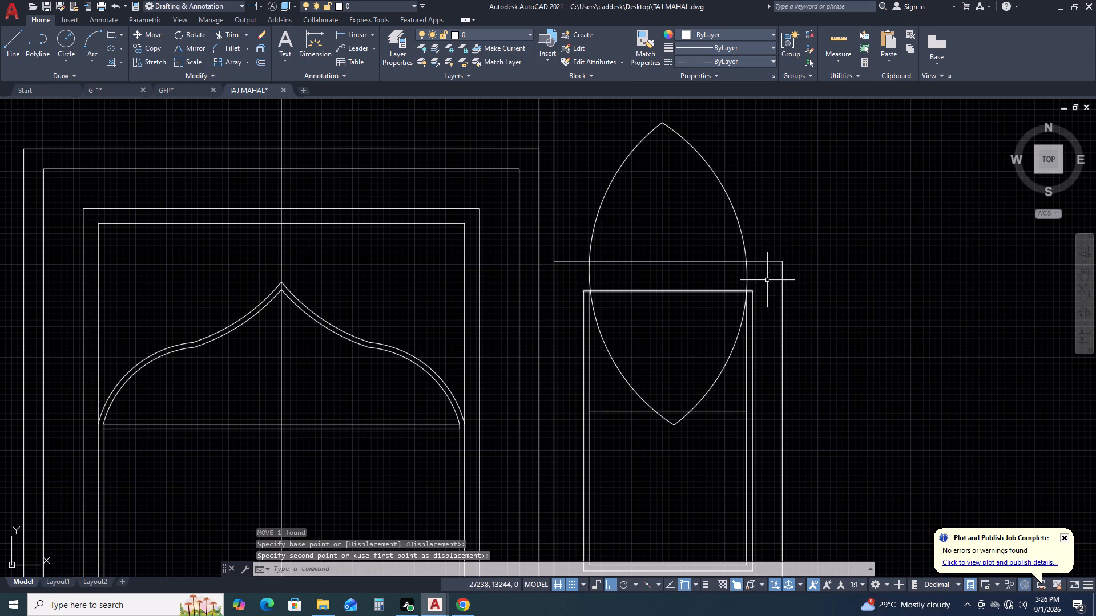
Move the pointed oval straight down so its rightmost point meets the right end of the upper panel's horizontal line.
{"action": "middle_click_drag", "start_coordinate": [779, 202], "coordinate": [788, 216]}
{"action": "middle_click_drag", "start_coordinate": [793, 286], "coordinate": [797, 193]}
{"action": "middle_click", "coordinate": [797, 193]}
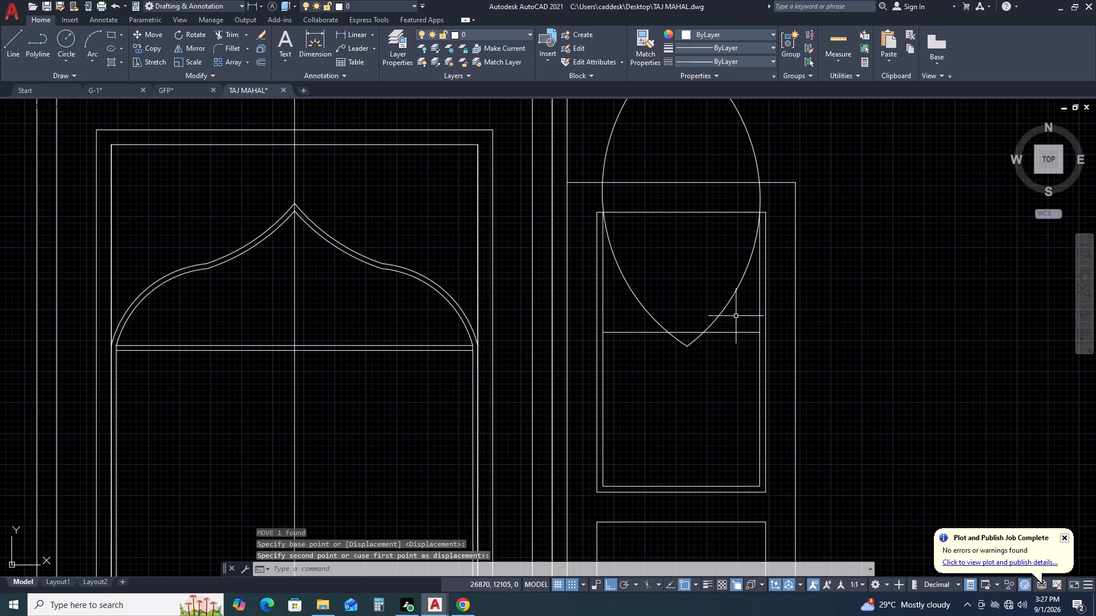
{"action": "left_click", "coordinate": [734, 314]}
{"action": "left_click", "coordinate": [716, 281]}
{"action": "middle_click_drag", "start_coordinate": [727, 291], "coordinate": [755, 402]}
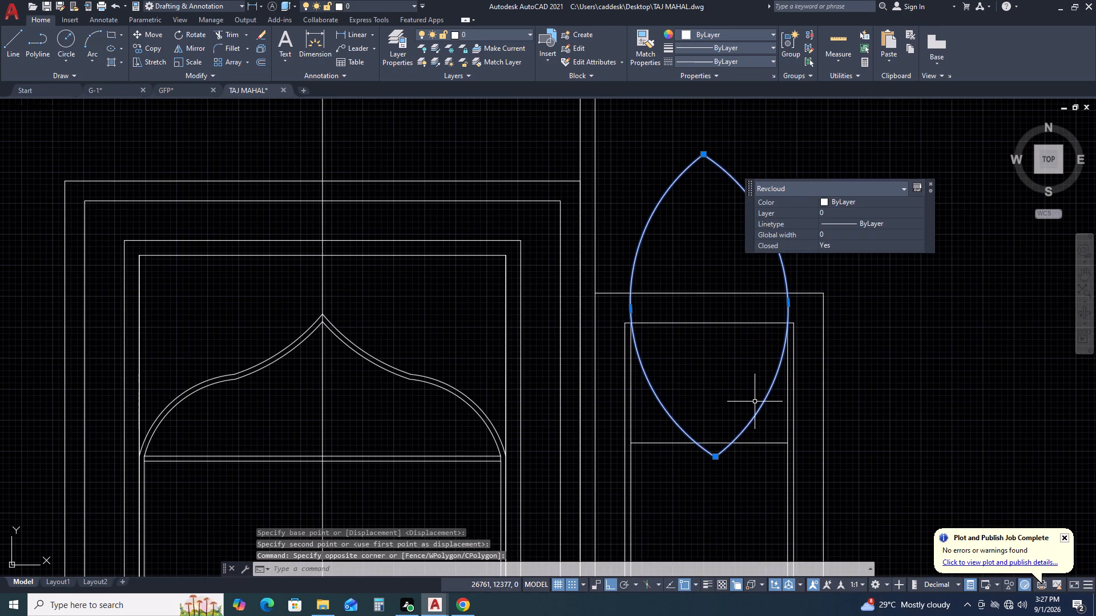
{"action": "key", "text": "space"}
{"action": "left_click", "coordinate": [788, 299]}
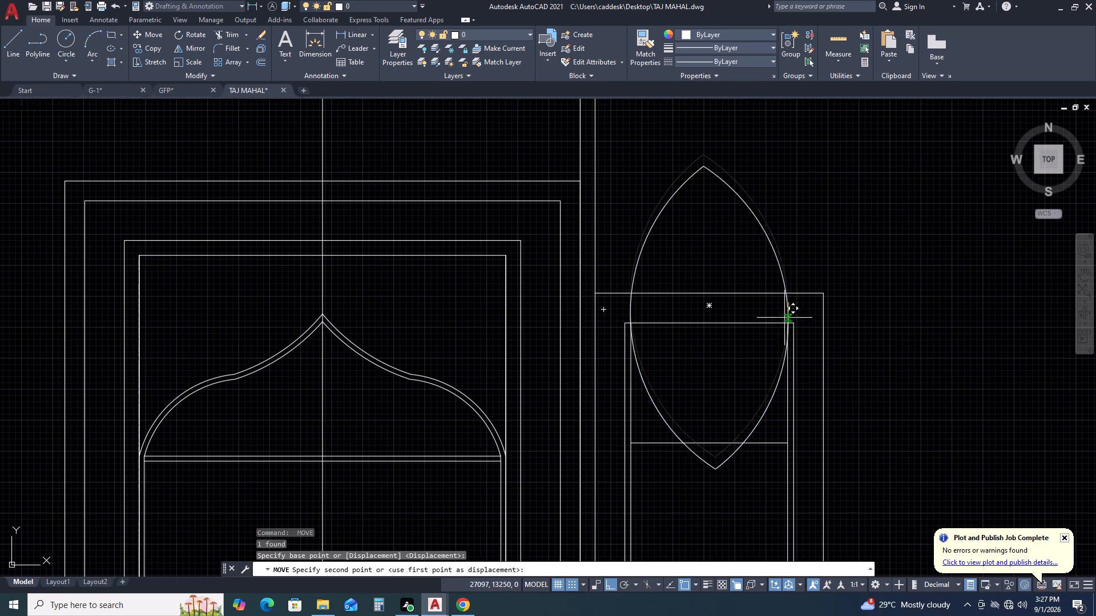
{"action": "scroll", "coordinate": [783, 327], "scroll_direction": "down", "scroll_amount": 3}
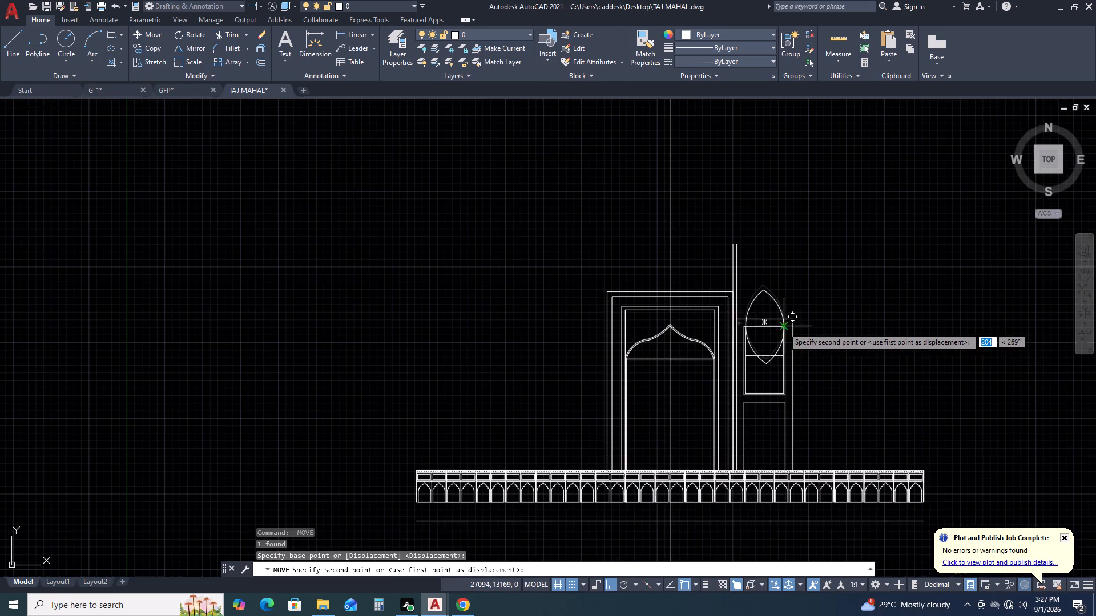
{"action": "middle_click_drag", "start_coordinate": [783, 353], "coordinate": [746, 269]}
{"action": "scroll", "coordinate": [743, 273], "scroll_direction": "up", "scroll_amount": 4}
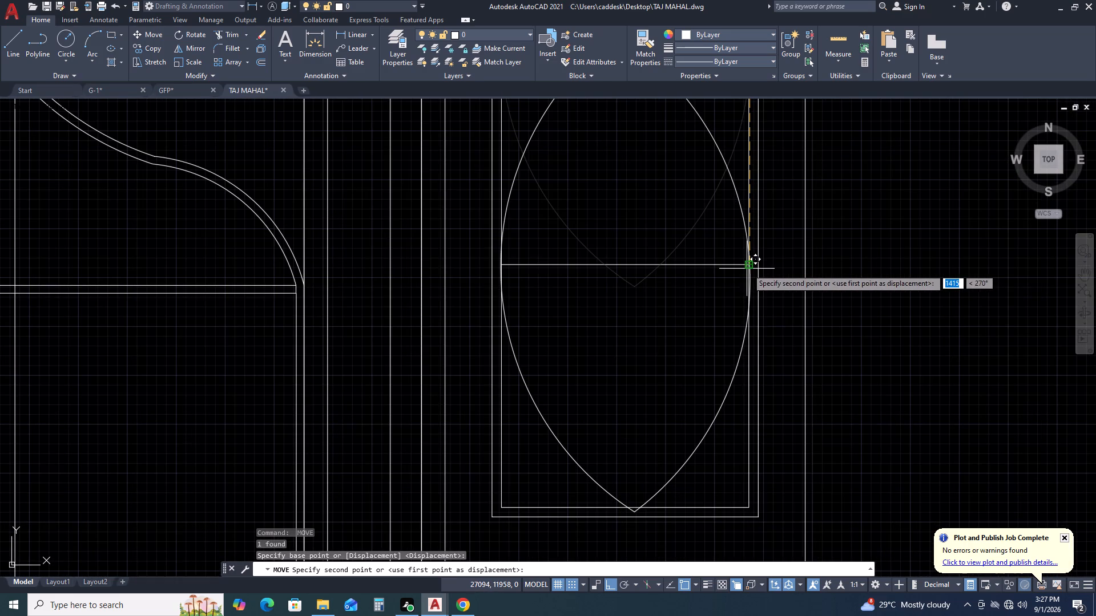
{"action": "left_click", "coordinate": [751, 266]}
{"action": "scroll", "coordinate": [671, 277], "scroll_direction": "down", "scroll_amount": 1}
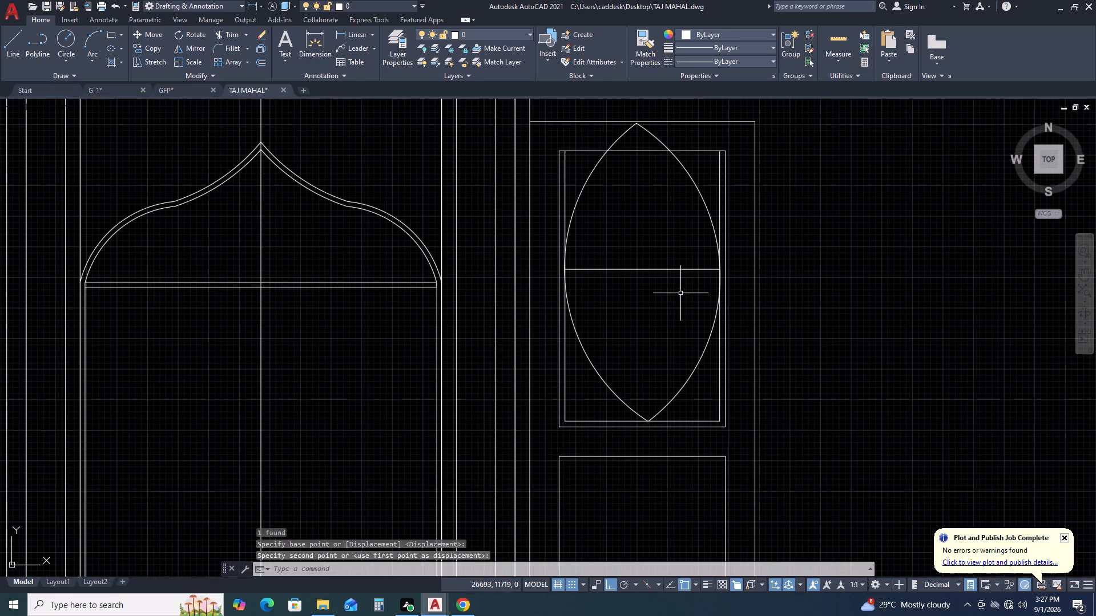
Trim away the pointed oval's lower half below the horizontal line, including the short leftover piece at the right end.
{"action": "middle_click_drag", "start_coordinate": [693, 303], "coordinate": [766, 337]}
{"action": "type", "text": "TR"}
{"action": "key", "text": "space"}
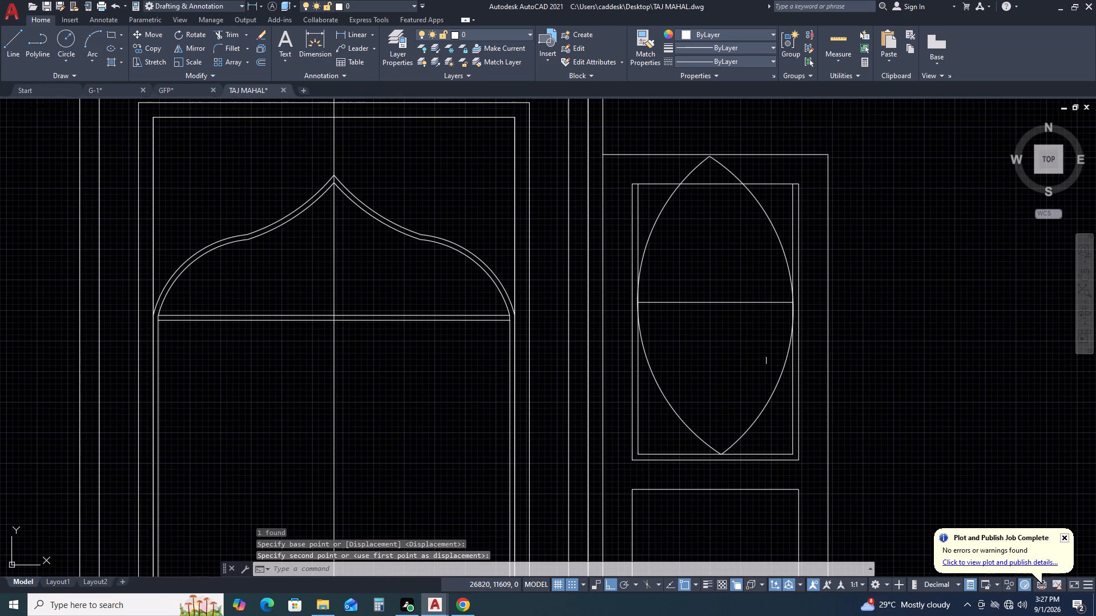
{"action": "left_click", "coordinate": [784, 394]}
{"action": "left_click", "coordinate": [744, 364]}
{"action": "left_click", "coordinate": [692, 394]}
{"action": "left_click", "coordinate": [652, 406]}
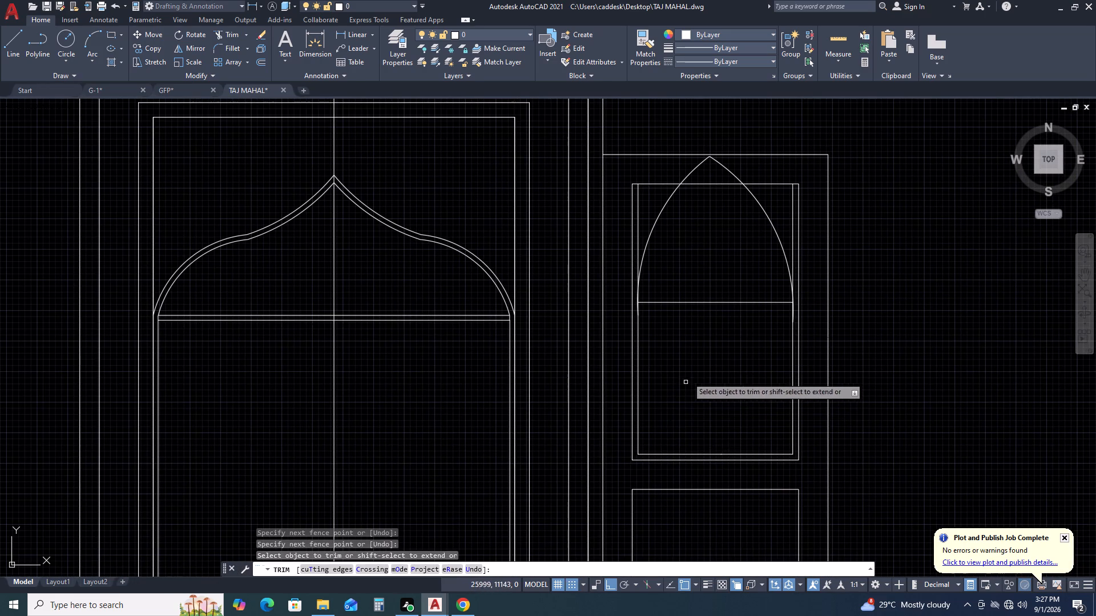
{"action": "middle_click_drag", "start_coordinate": [730, 230], "coordinate": [778, 274]}
{"action": "scroll", "coordinate": [840, 347], "scroll_direction": "up", "scroll_amount": 4}
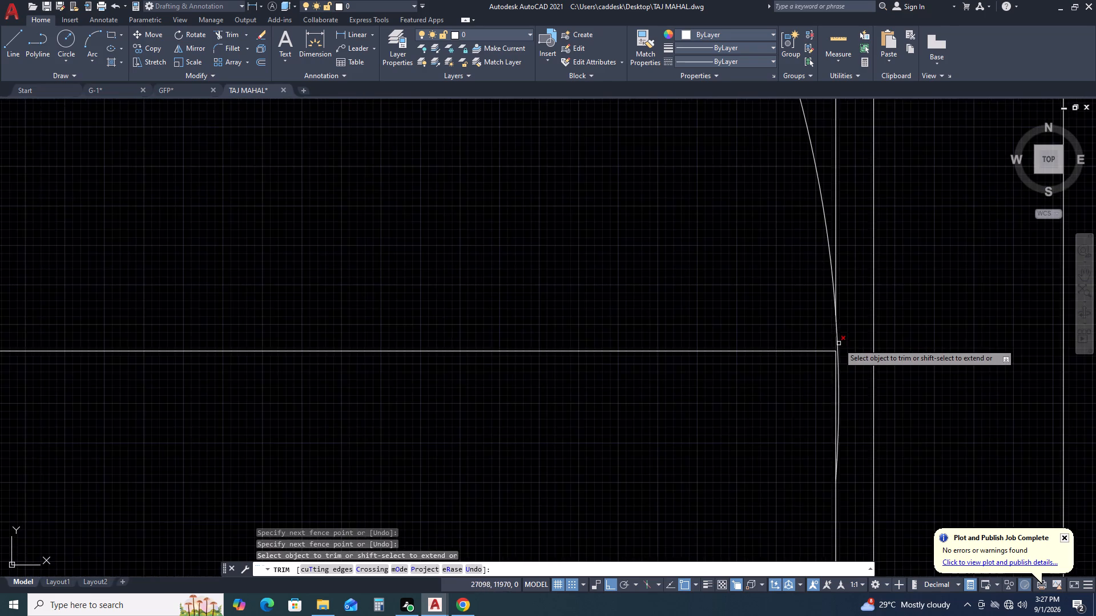
{"action": "scroll", "coordinate": [839, 363], "scroll_direction": "up", "scroll_amount": 2}
{"action": "left_click", "coordinate": [831, 383]}
{"action": "scroll", "coordinate": [847, 340], "scroll_direction": "down", "scroll_amount": 4}
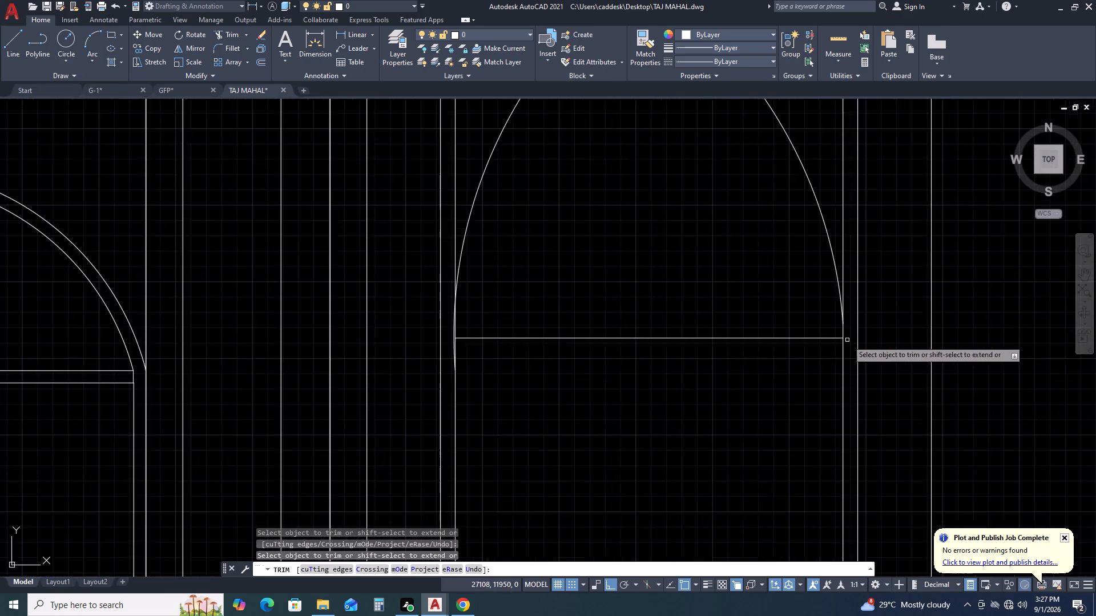
{"action": "scroll", "coordinate": [848, 340], "scroll_direction": "down", "scroll_amount": 4}
{"action": "key", "text": "Escape"}
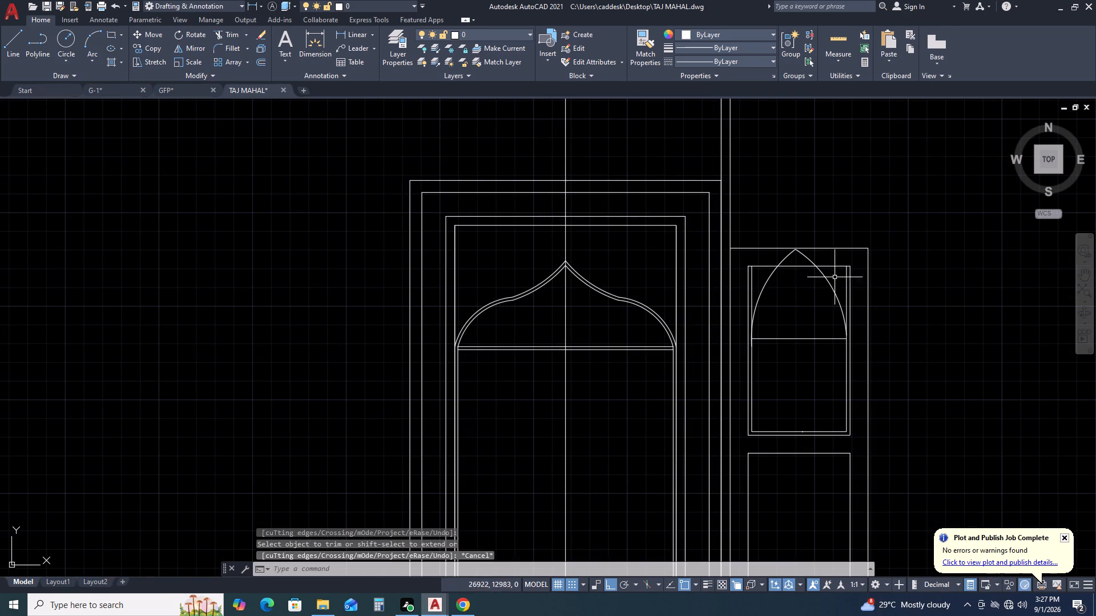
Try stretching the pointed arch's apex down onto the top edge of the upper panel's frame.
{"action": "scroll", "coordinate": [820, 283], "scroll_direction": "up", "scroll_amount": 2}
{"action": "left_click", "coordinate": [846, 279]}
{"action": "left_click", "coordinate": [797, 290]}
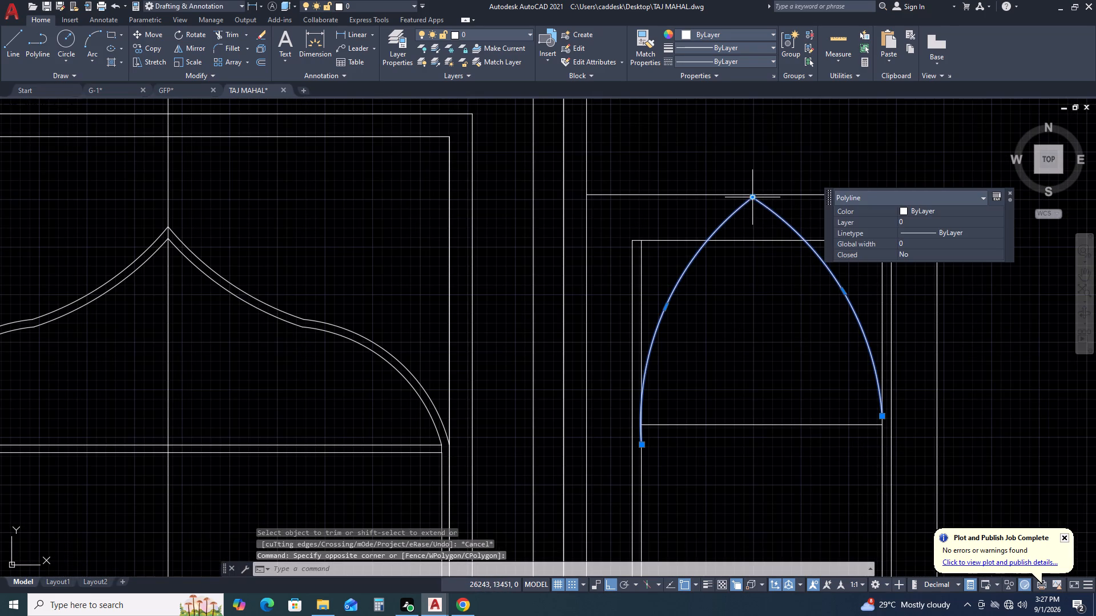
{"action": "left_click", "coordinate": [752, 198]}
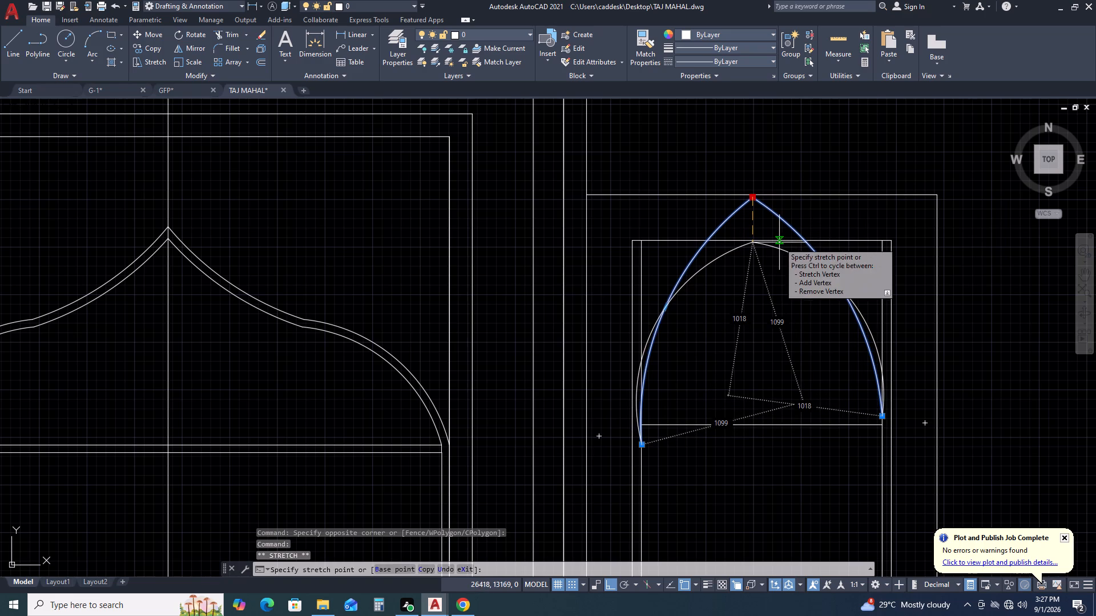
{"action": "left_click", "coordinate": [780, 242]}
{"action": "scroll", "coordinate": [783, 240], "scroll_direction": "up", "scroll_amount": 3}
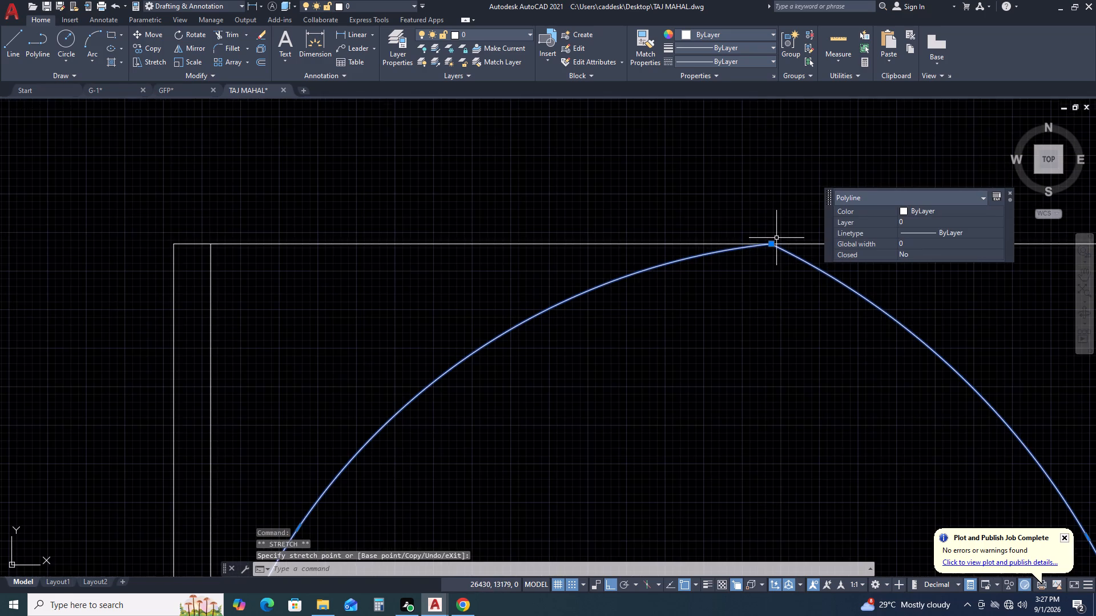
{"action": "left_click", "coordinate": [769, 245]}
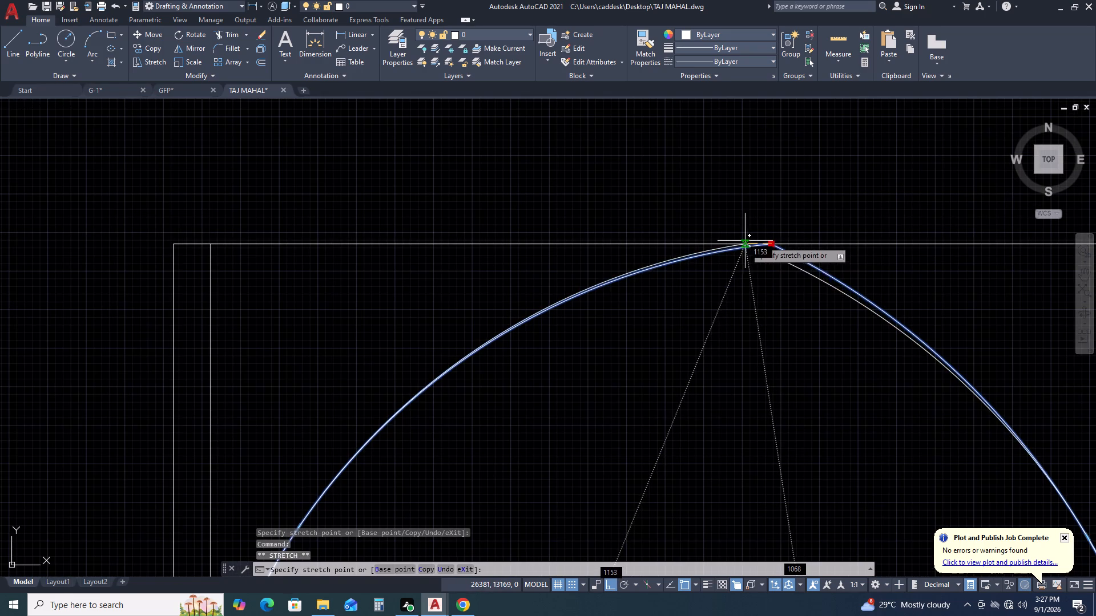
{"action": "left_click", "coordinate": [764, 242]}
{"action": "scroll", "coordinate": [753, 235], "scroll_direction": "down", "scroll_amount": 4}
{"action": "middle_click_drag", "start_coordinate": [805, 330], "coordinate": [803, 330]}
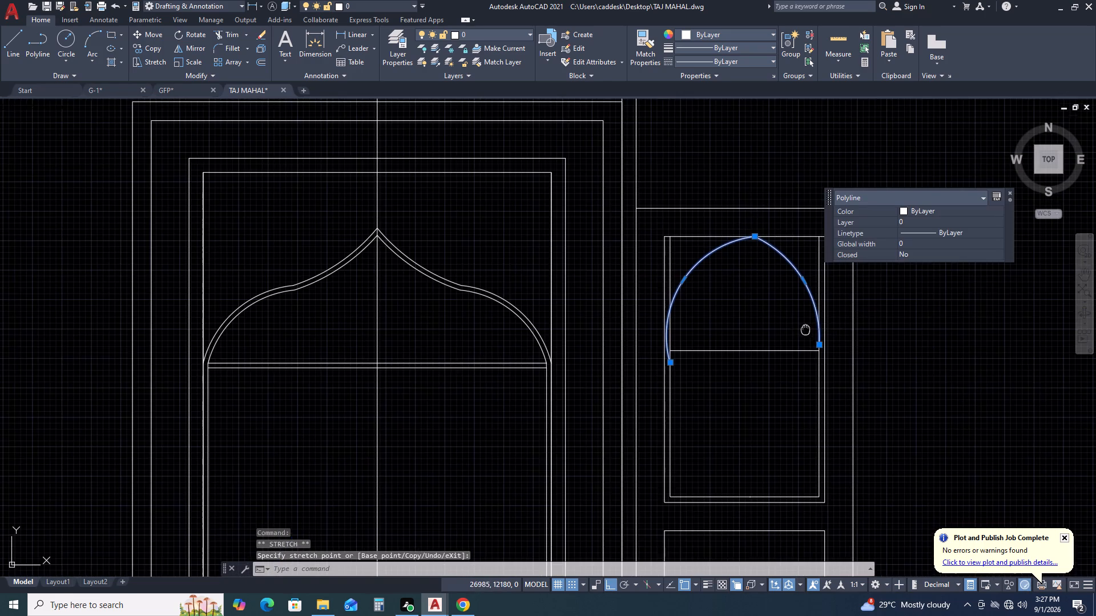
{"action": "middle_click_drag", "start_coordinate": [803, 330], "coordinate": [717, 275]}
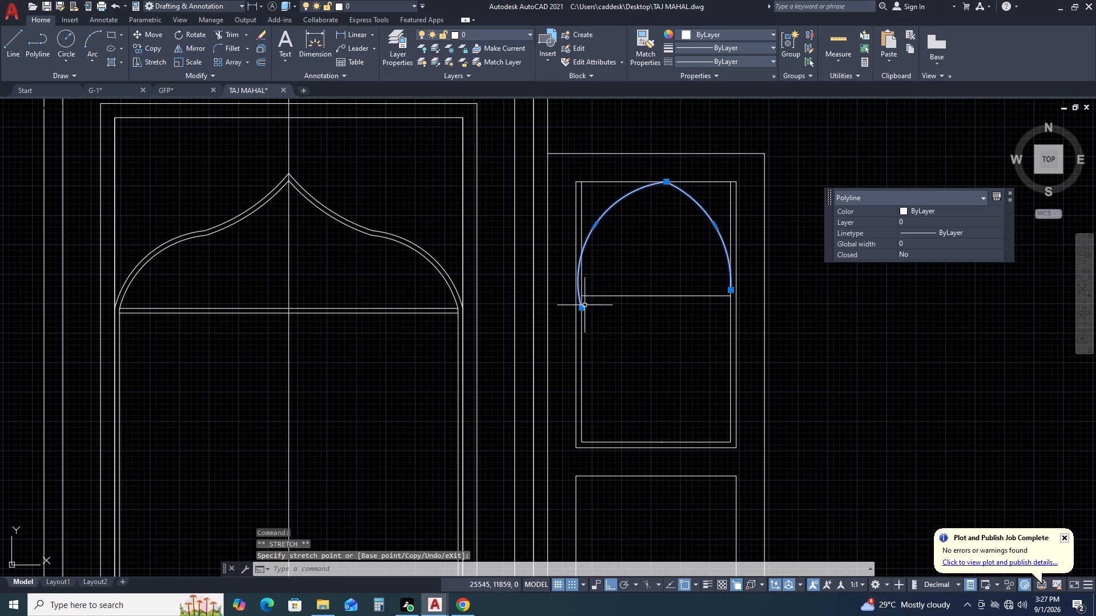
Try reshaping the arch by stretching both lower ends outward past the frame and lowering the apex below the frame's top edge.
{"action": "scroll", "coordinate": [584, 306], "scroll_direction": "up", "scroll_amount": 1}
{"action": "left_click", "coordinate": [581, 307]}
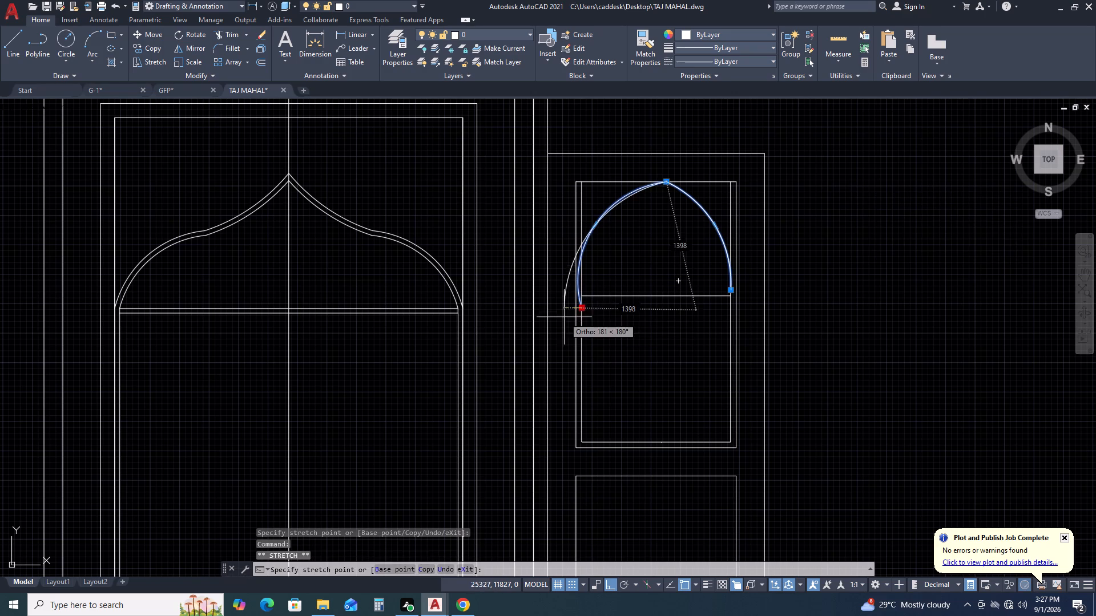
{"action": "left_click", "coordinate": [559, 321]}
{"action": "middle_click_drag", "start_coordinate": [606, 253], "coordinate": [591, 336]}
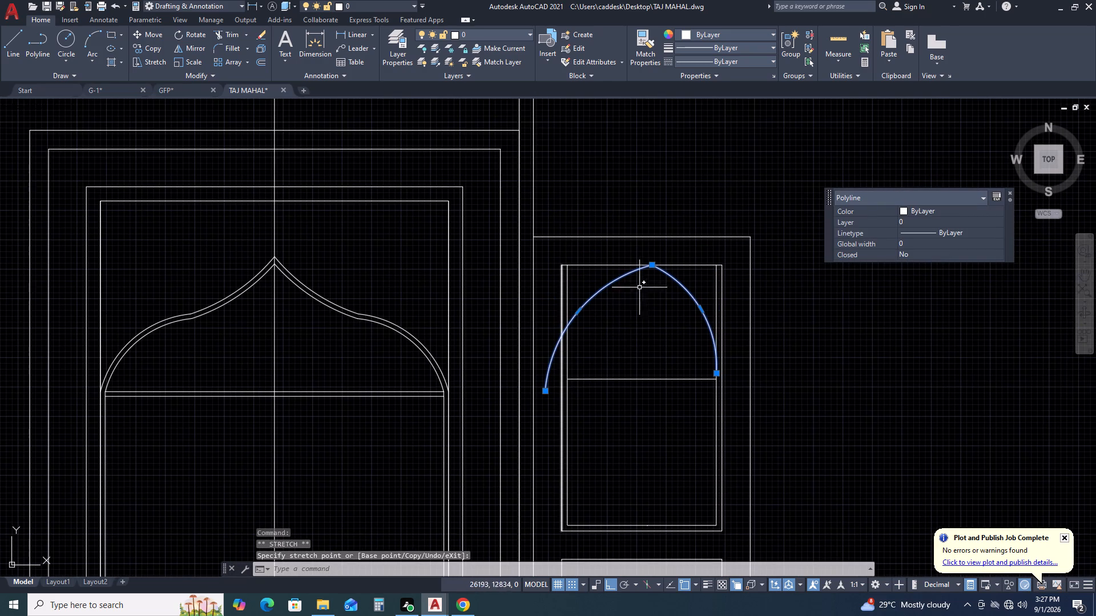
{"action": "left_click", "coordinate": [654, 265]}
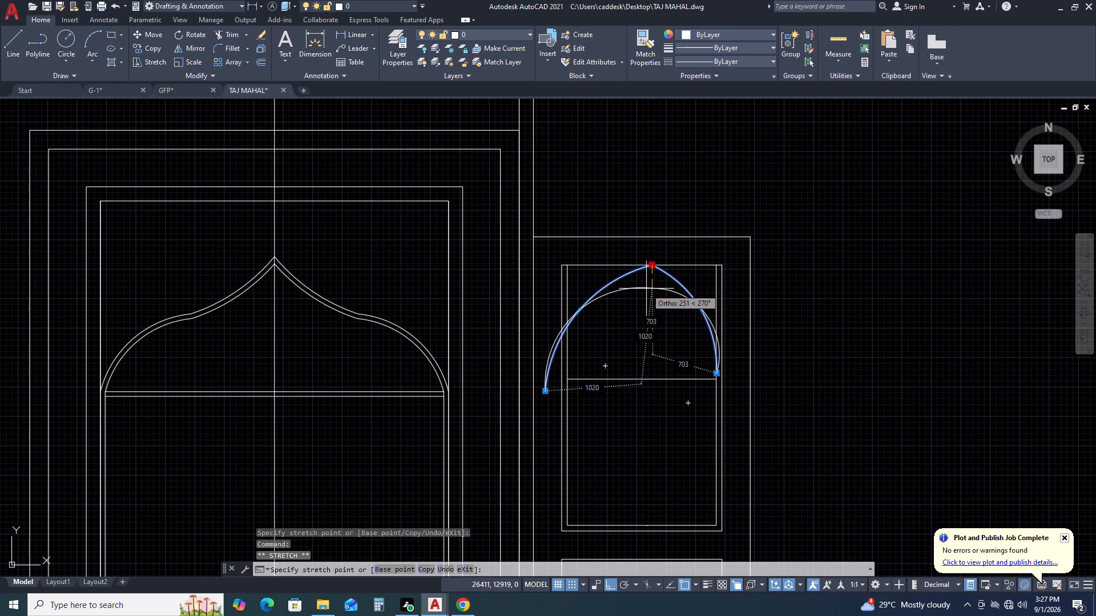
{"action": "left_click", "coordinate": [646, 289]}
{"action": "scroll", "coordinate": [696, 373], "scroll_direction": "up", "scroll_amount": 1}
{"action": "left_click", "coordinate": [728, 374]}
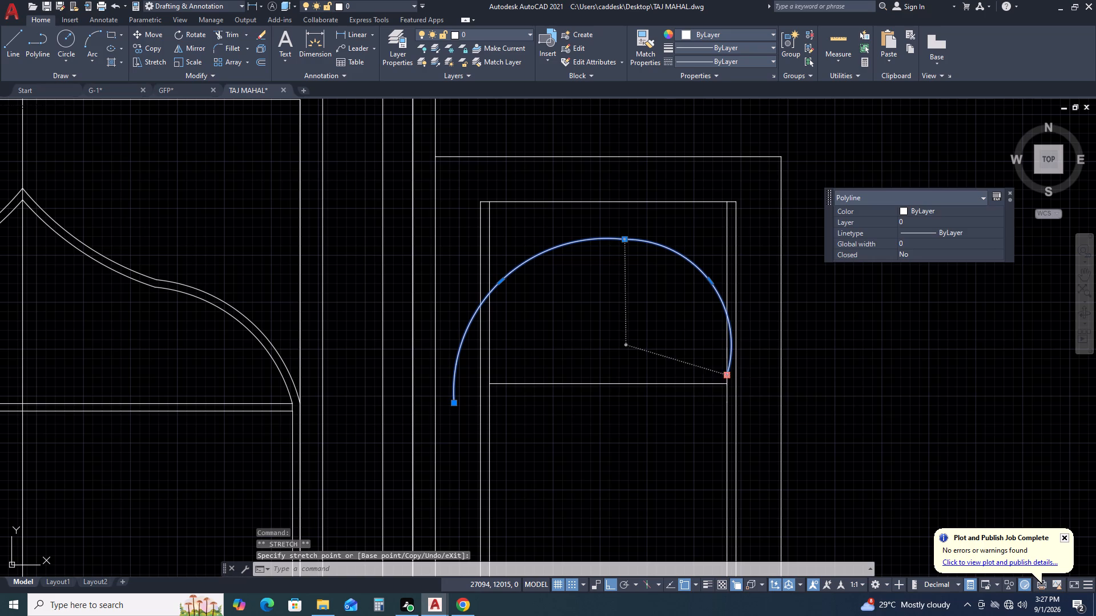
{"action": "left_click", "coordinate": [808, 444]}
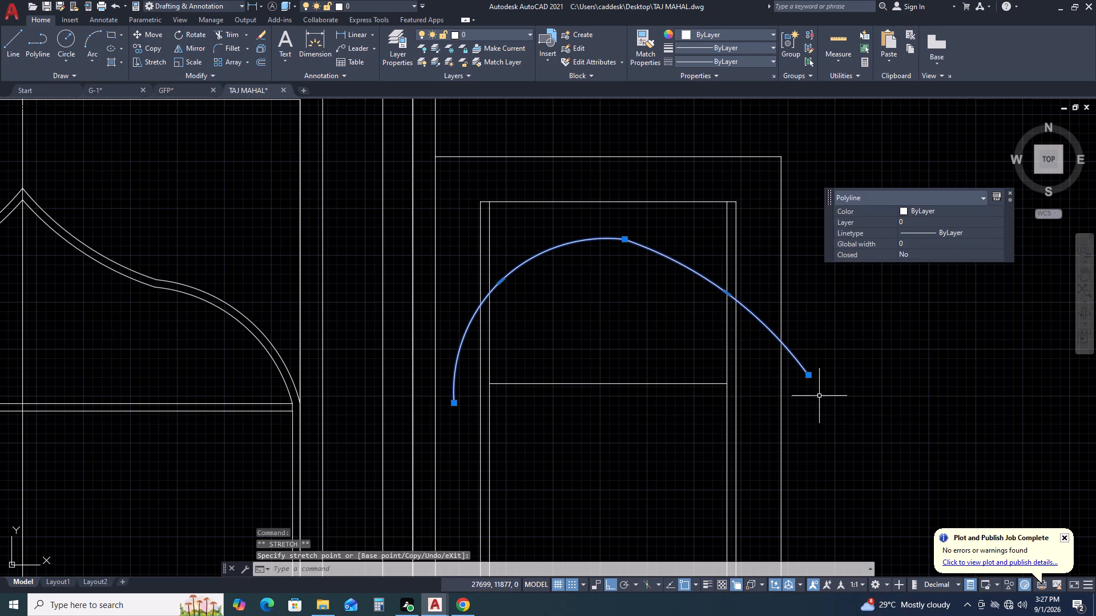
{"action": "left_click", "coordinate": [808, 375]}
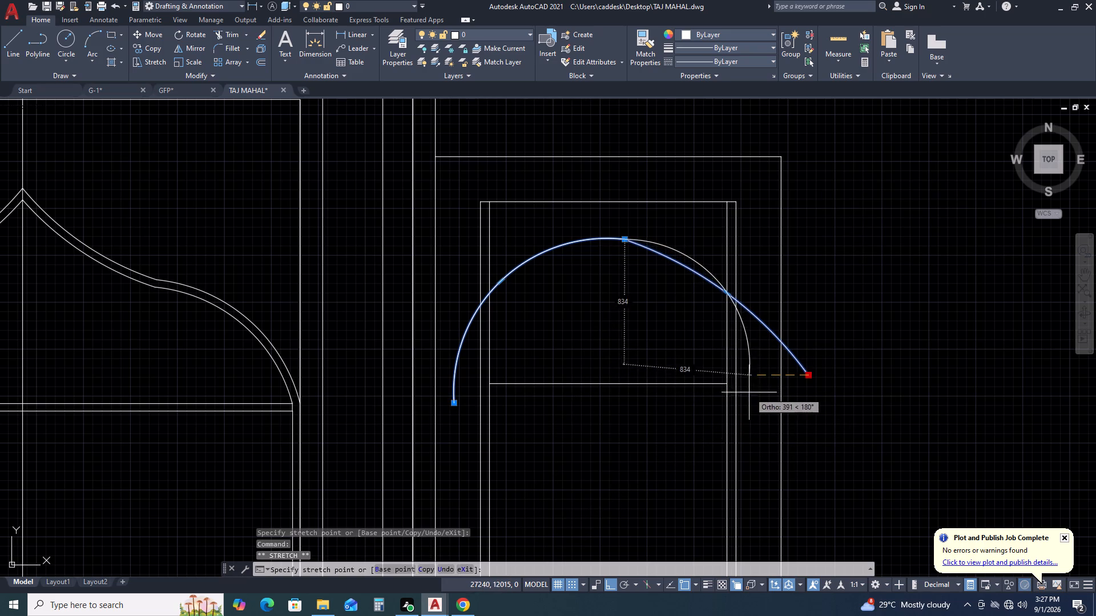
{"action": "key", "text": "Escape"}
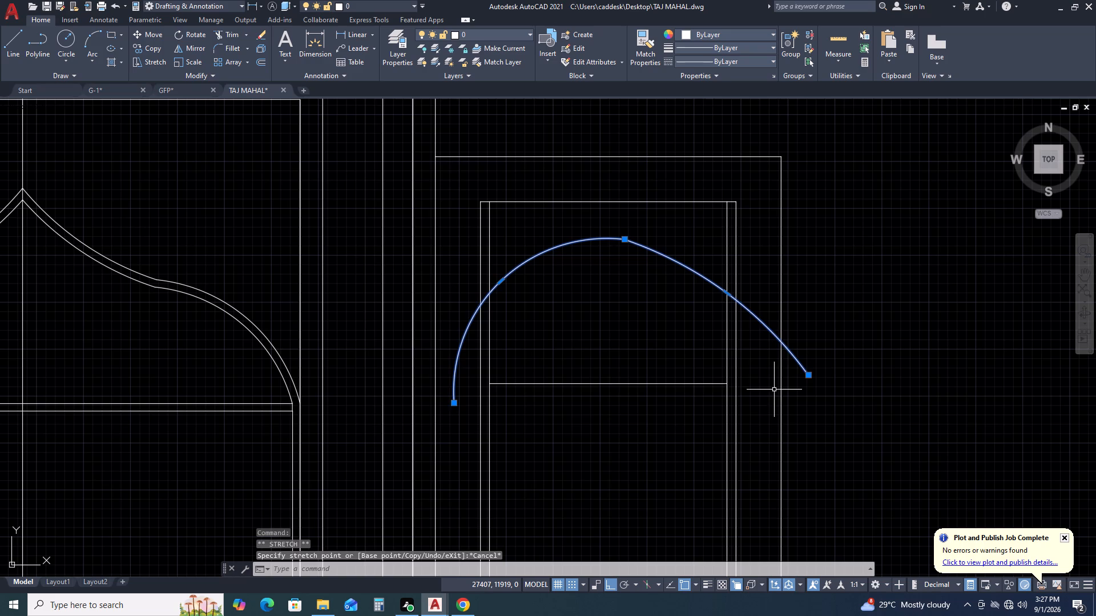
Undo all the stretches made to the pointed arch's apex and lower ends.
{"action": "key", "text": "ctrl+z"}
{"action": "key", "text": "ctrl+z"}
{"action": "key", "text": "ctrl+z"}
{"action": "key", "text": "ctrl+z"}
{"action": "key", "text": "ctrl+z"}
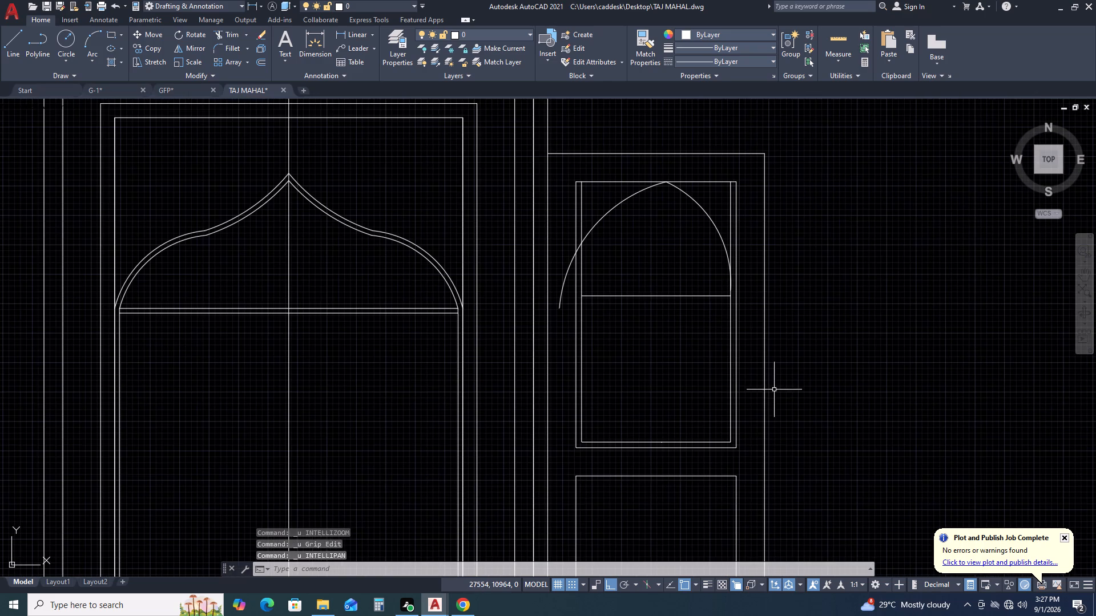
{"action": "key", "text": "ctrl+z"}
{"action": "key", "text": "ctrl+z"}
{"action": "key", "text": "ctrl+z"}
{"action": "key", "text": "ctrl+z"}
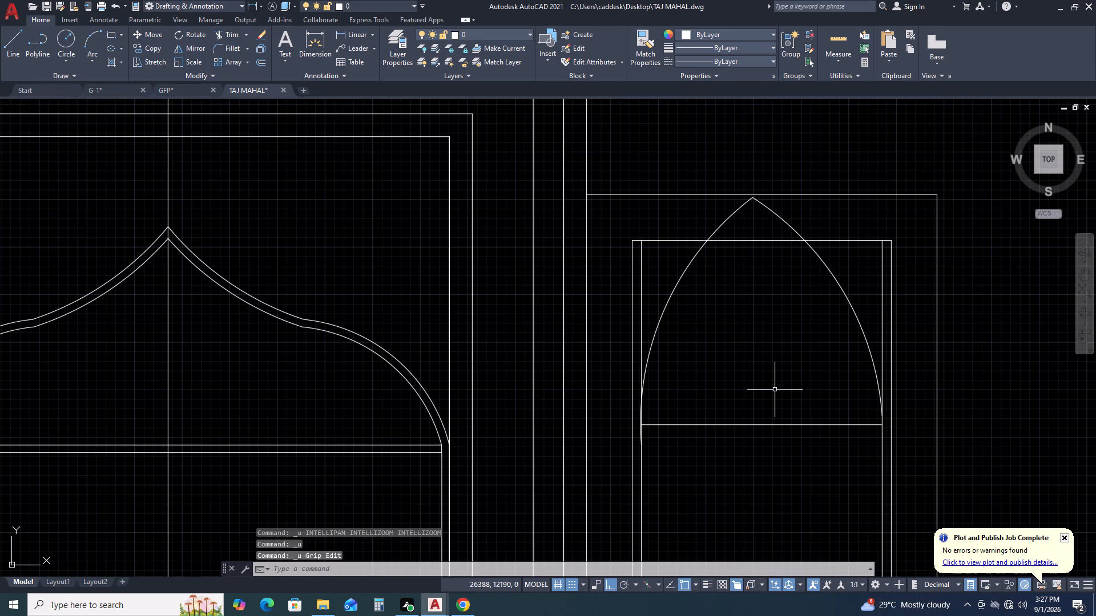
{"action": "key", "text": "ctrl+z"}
Move the pointed arch straight down so its apex sits inside the upper panel, below the frame's top edge.
{"action": "scroll", "coordinate": [811, 303], "scroll_direction": "up", "scroll_amount": 1}
{"action": "left_click", "coordinate": [837, 278]}
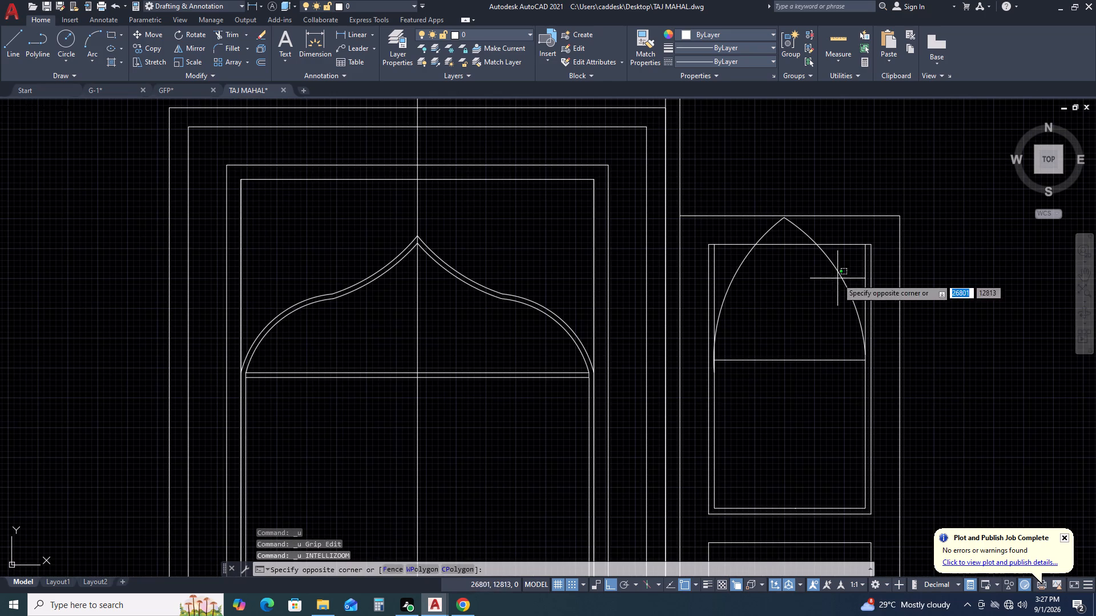
{"action": "left_click", "coordinate": [746, 271]}
{"action": "left_click", "coordinate": [736, 269]}
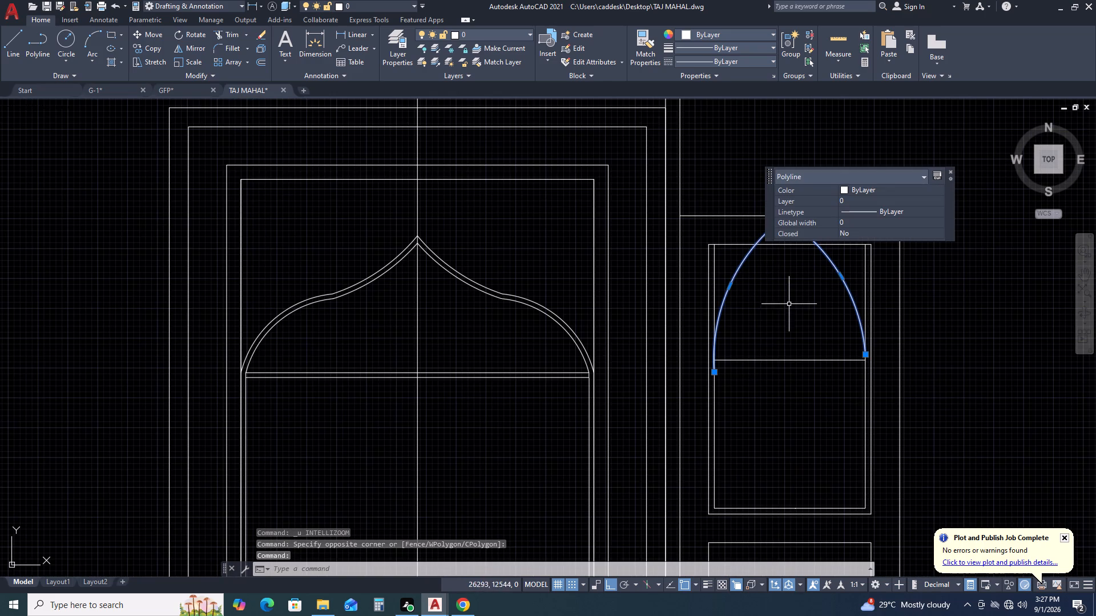
{"action": "type", "text": "M"}
{"action": "key", "text": "space"}
{"action": "middle_click_drag", "start_coordinate": [813, 358], "coordinate": [764, 253]}
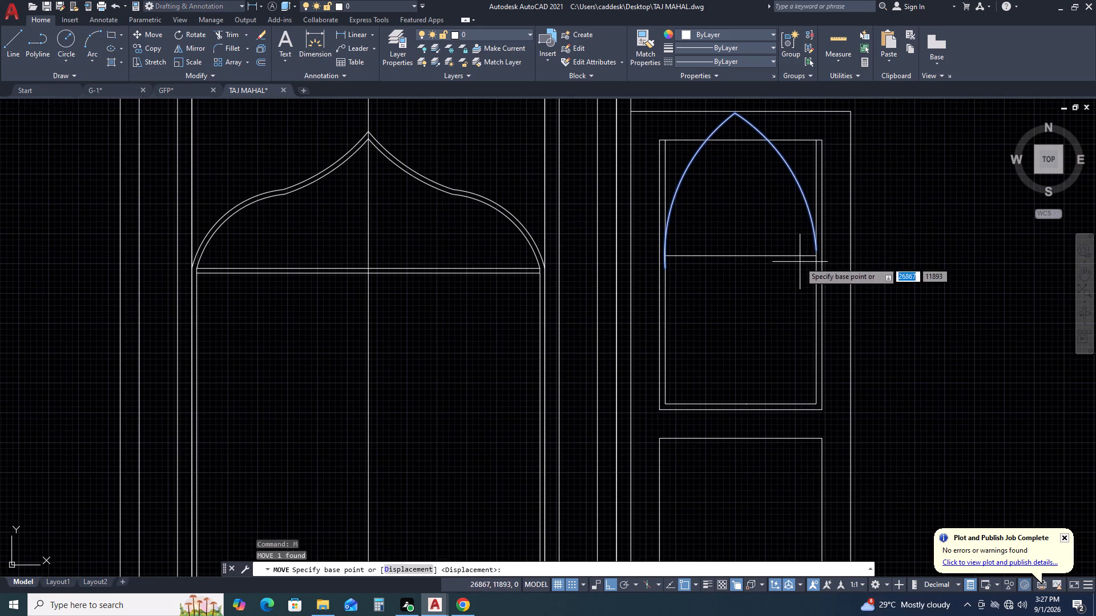
{"action": "left_click", "coordinate": [814, 247]}
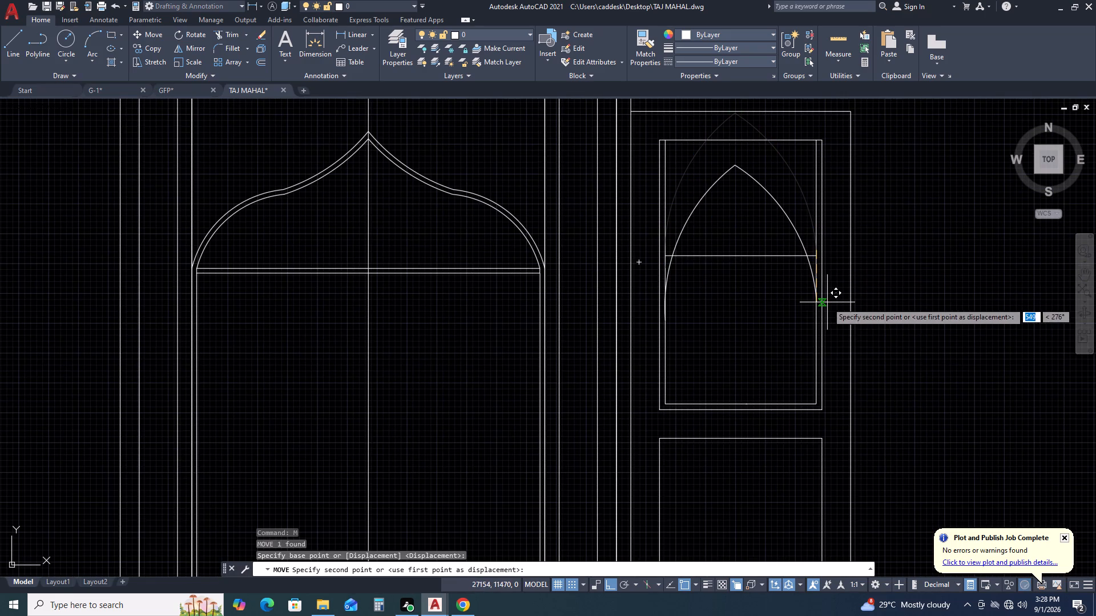
{"action": "left_click", "coordinate": [832, 309]}
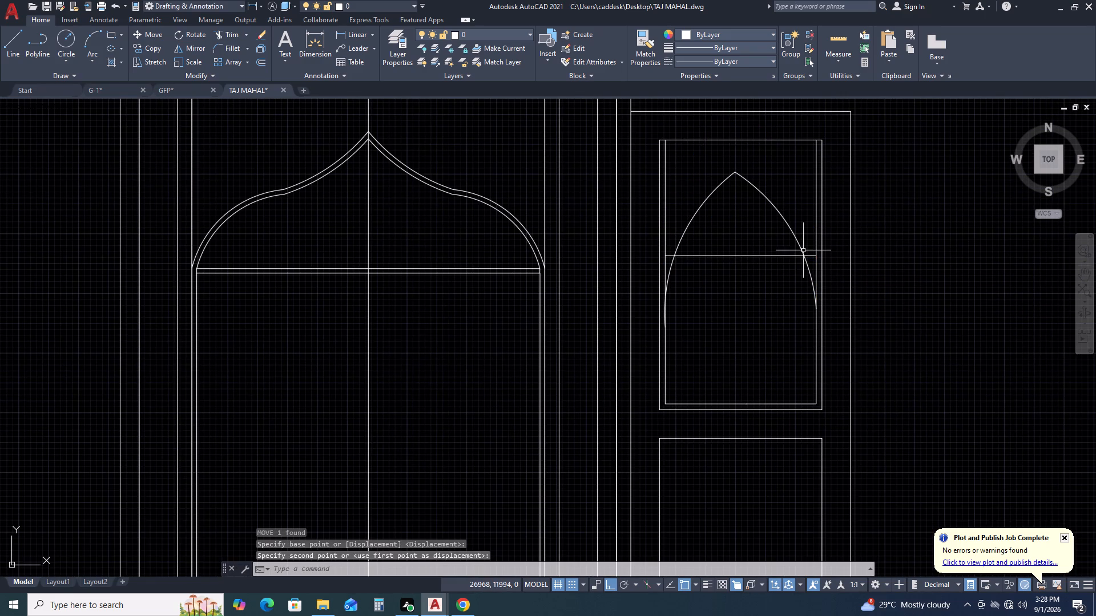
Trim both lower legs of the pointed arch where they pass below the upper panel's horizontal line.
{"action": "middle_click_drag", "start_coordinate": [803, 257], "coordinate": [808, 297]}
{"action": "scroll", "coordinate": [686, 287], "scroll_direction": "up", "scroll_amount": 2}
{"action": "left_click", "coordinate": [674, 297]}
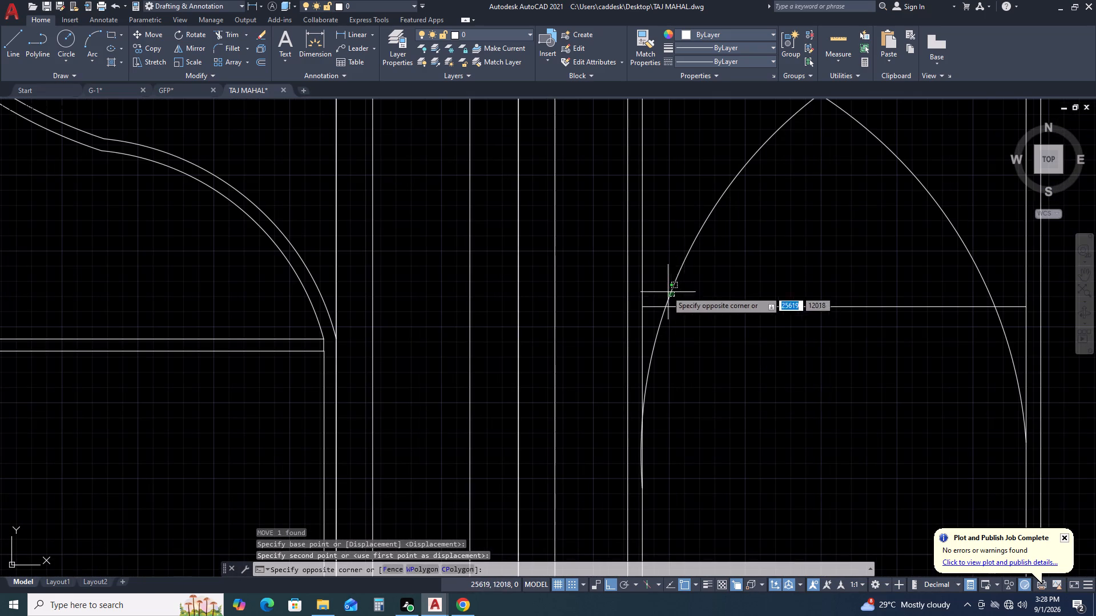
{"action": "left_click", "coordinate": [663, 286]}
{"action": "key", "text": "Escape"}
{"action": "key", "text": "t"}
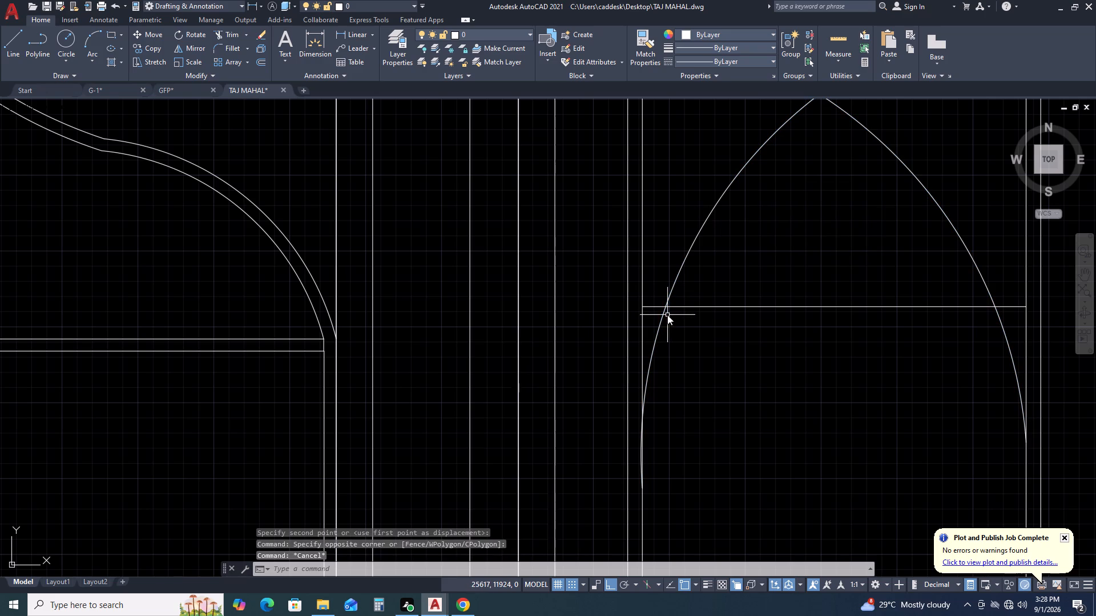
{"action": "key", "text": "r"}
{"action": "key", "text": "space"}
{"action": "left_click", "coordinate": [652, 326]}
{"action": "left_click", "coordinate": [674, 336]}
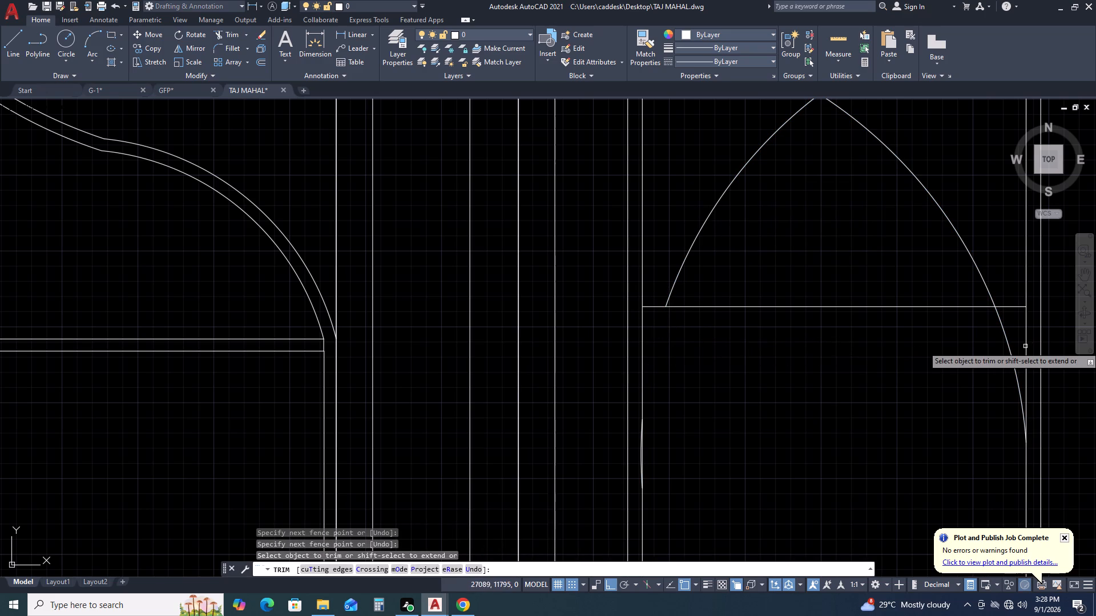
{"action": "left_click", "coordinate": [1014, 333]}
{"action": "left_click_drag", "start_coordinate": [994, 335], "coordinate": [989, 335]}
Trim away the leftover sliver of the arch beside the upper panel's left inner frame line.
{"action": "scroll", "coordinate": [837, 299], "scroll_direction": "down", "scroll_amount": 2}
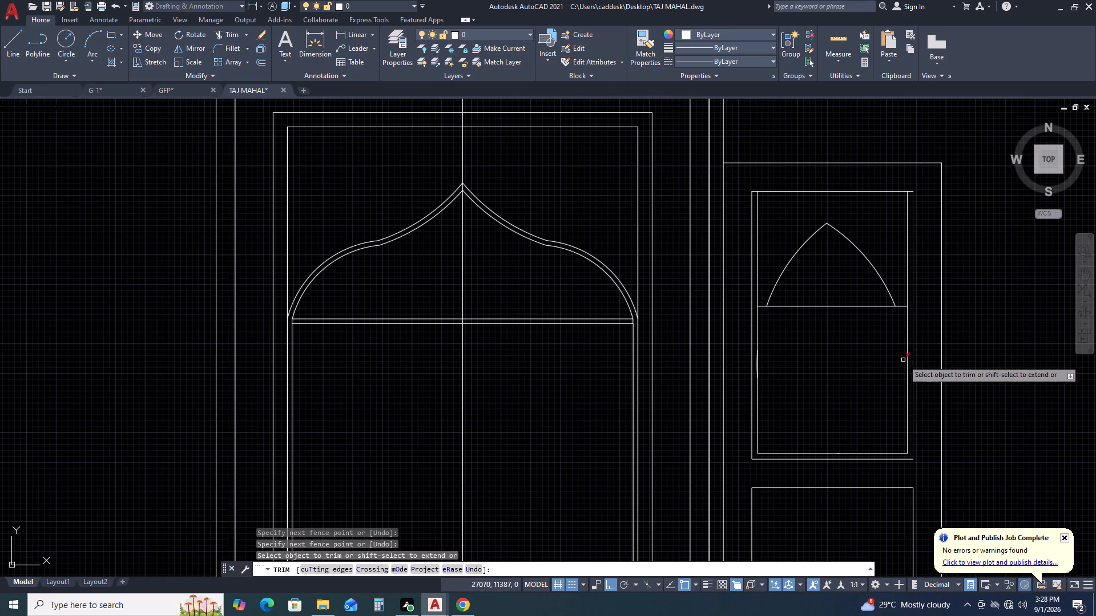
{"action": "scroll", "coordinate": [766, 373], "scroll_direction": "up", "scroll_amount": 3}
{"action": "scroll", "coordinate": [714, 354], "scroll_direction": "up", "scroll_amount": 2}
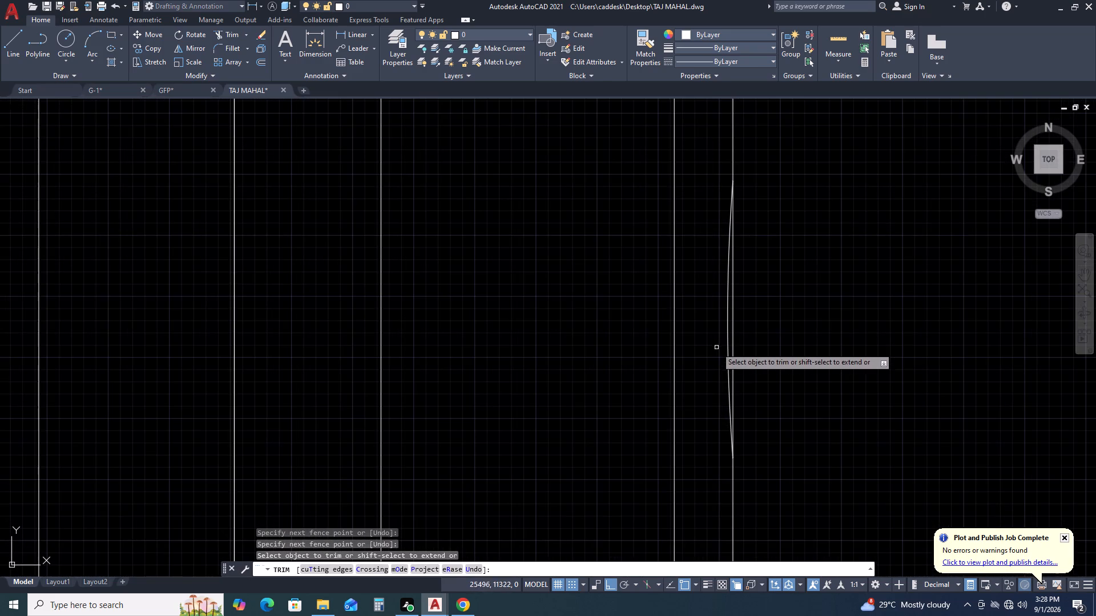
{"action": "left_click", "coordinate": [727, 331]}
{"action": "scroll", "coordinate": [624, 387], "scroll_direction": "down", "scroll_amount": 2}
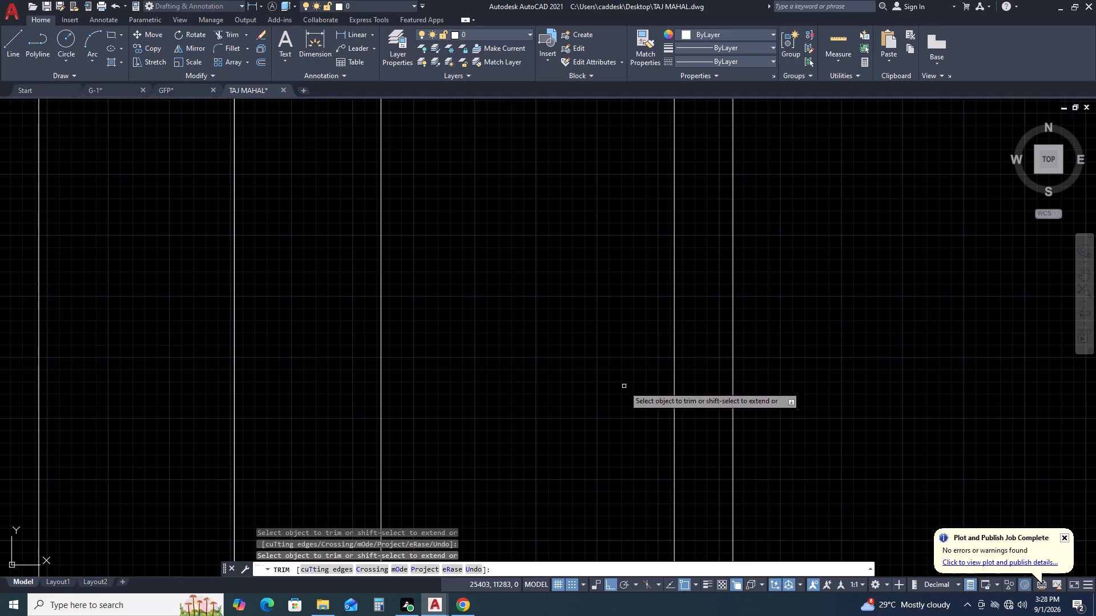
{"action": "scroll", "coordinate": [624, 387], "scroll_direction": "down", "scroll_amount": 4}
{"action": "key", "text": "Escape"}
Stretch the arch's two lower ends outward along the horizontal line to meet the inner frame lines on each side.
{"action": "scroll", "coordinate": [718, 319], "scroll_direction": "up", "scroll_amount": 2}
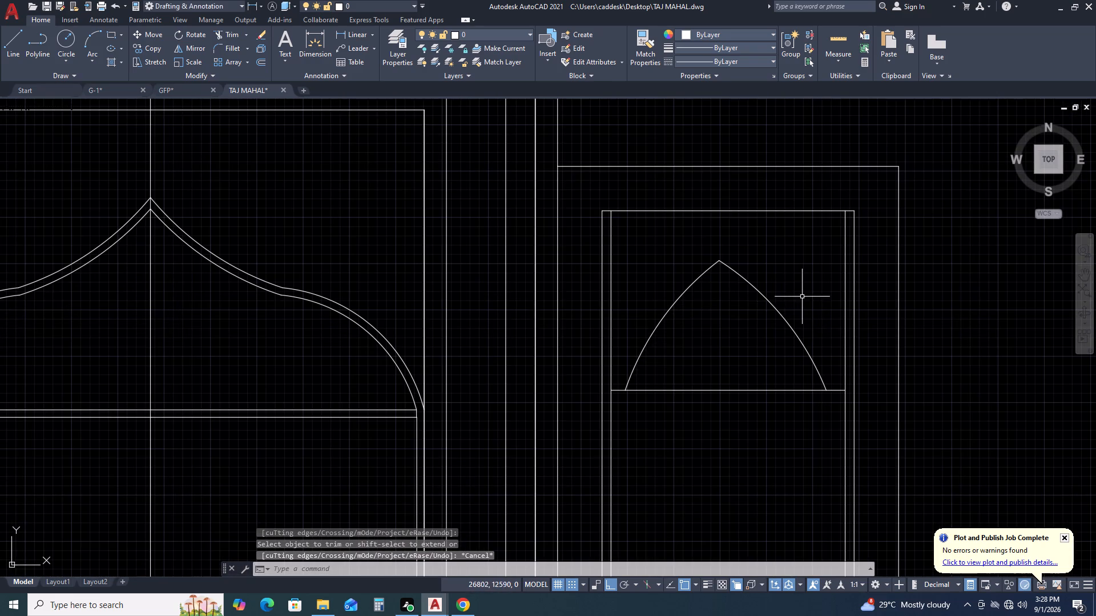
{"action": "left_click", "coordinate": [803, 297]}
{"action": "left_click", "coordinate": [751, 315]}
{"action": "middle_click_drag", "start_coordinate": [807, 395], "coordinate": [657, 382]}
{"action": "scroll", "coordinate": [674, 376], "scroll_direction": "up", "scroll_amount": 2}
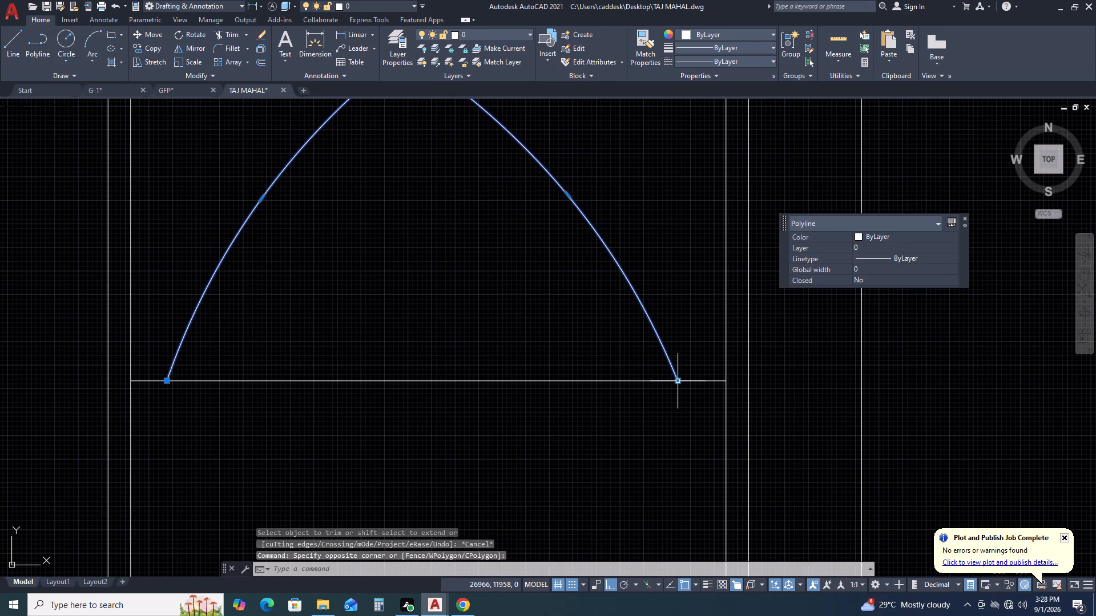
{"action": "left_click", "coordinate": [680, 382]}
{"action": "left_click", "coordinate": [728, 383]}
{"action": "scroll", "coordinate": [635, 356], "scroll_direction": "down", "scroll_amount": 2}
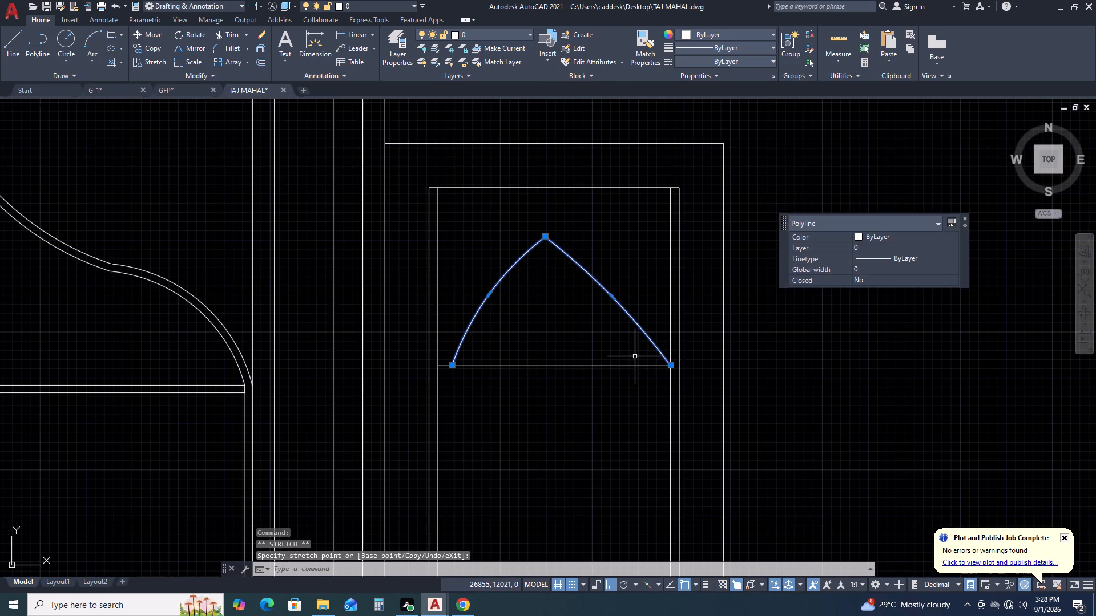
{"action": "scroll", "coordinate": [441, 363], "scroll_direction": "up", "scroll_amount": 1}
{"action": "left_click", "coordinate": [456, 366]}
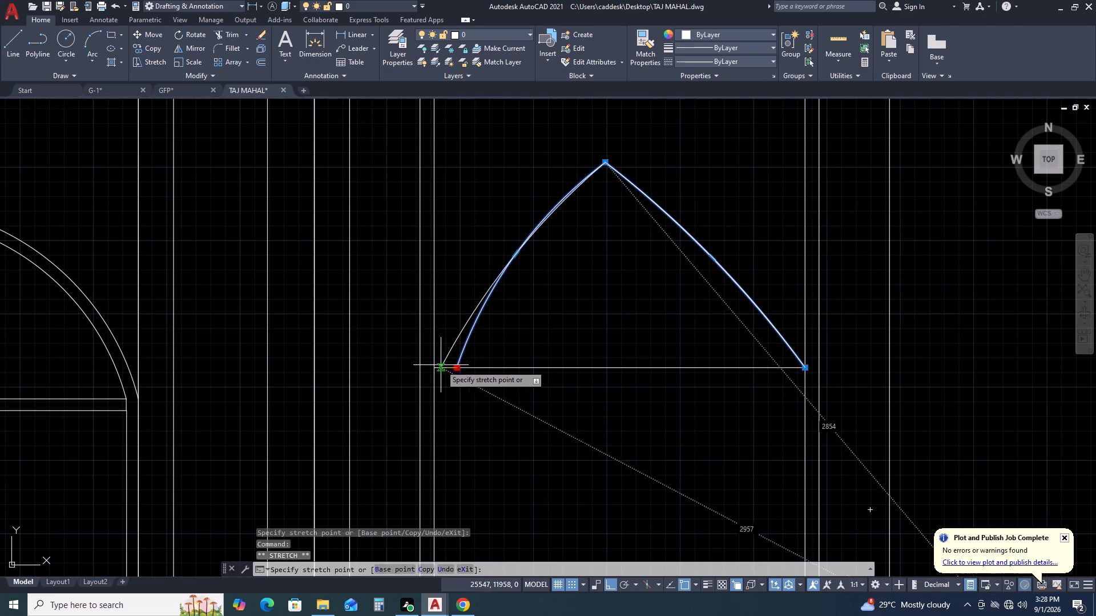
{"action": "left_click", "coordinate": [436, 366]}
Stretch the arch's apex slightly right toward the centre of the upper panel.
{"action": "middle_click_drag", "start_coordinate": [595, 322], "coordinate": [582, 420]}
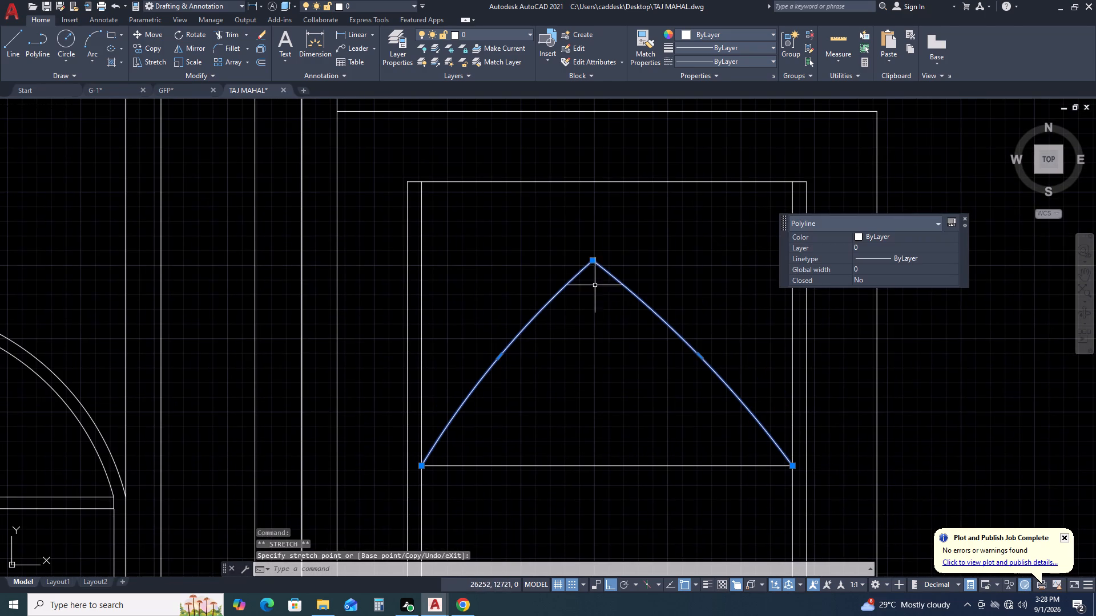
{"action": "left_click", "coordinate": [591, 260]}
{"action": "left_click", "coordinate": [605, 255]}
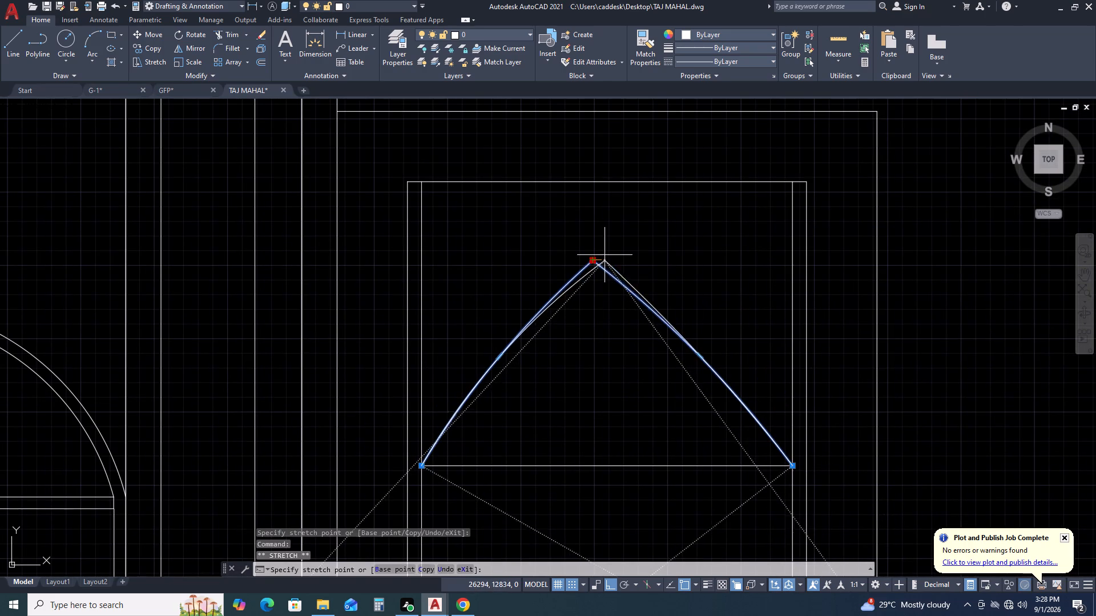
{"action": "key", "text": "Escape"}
Draw a vertical line from the midpoint of the upper panel's top edge down to the midpoint of its horizontal line.
{"action": "type", "text": "L"}
{"action": "key", "text": "space"}
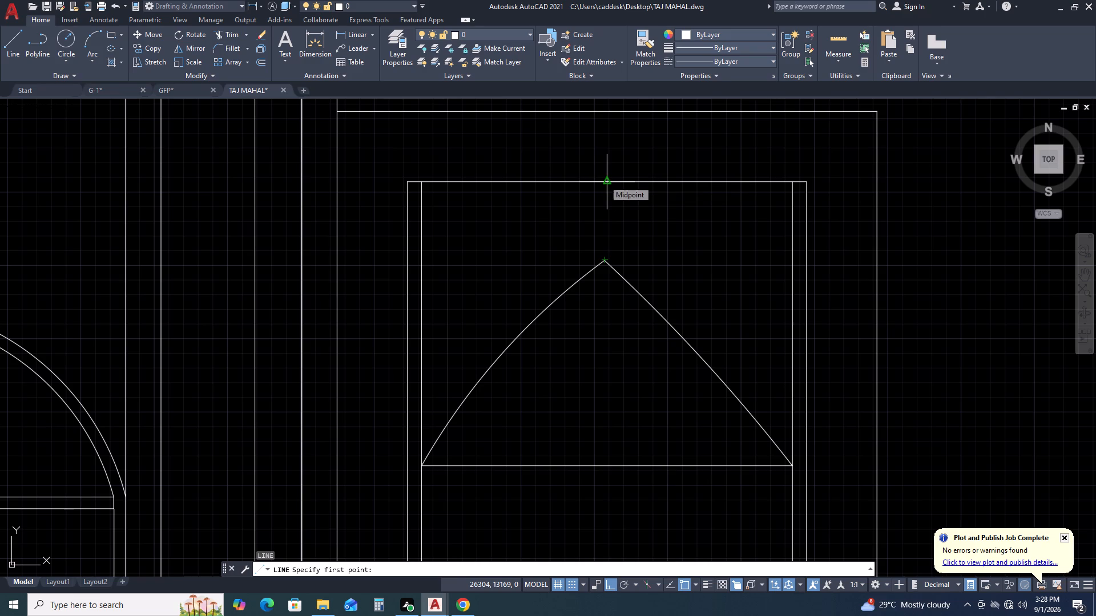
{"action": "left_click", "coordinate": [604, 180]}
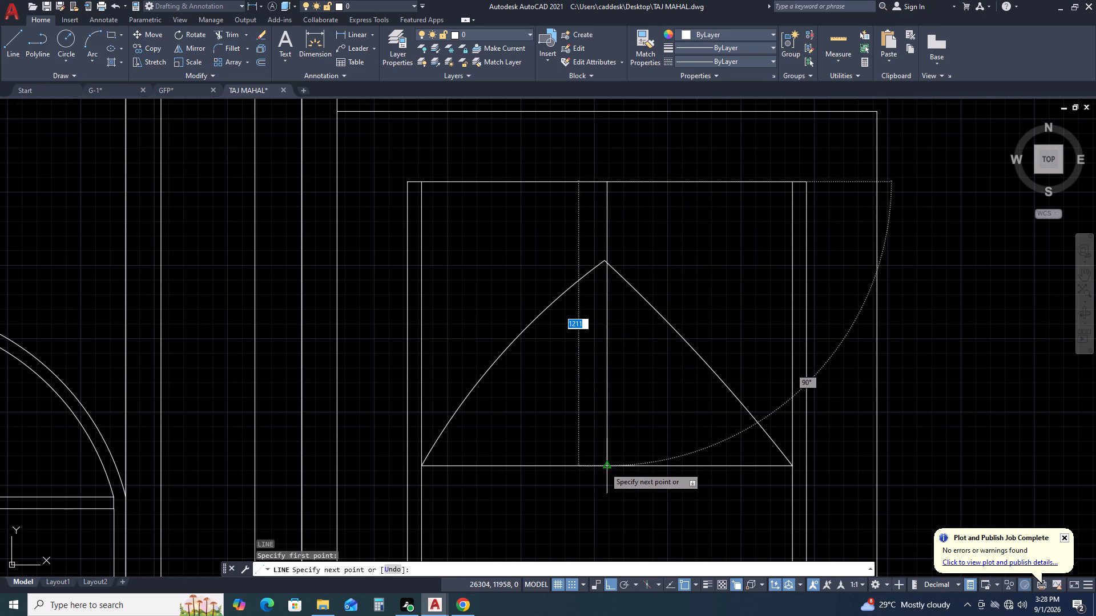
{"action": "left_click", "coordinate": [605, 467]}
{"action": "key", "text": "Escape"}
Erase the pointed arch from the upper panel.
{"action": "middle_click_drag", "start_coordinate": [659, 394], "coordinate": [736, 439]}
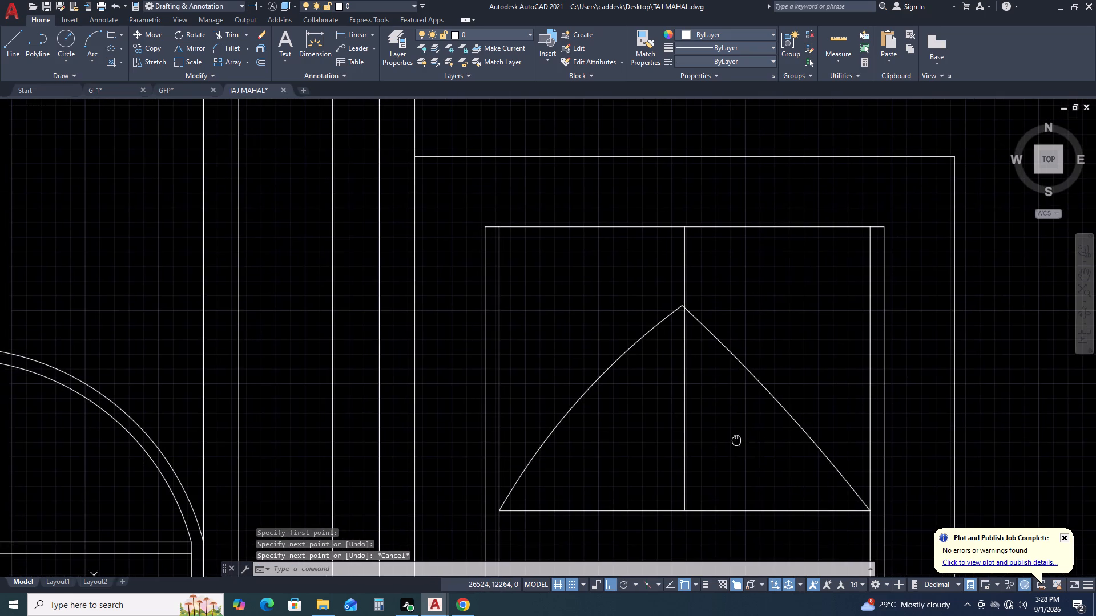
{"action": "middle_click_drag", "start_coordinate": [727, 374], "coordinate": [739, 332]}
{"action": "left_click", "coordinate": [793, 273]}
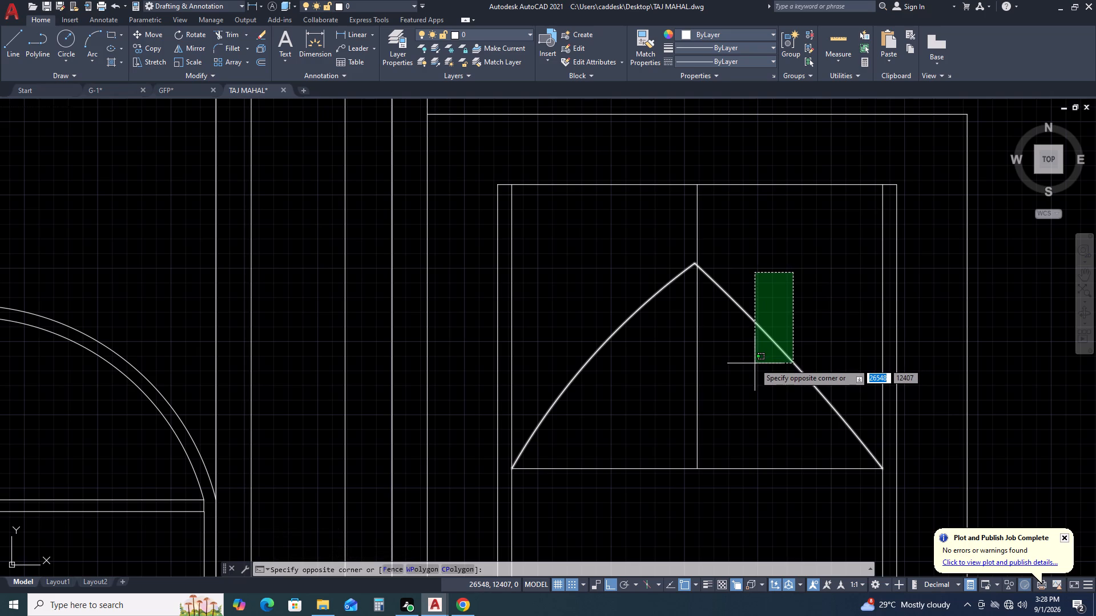
{"action": "left_click", "coordinate": [637, 355]}
{"action": "key", "text": "Escape"}
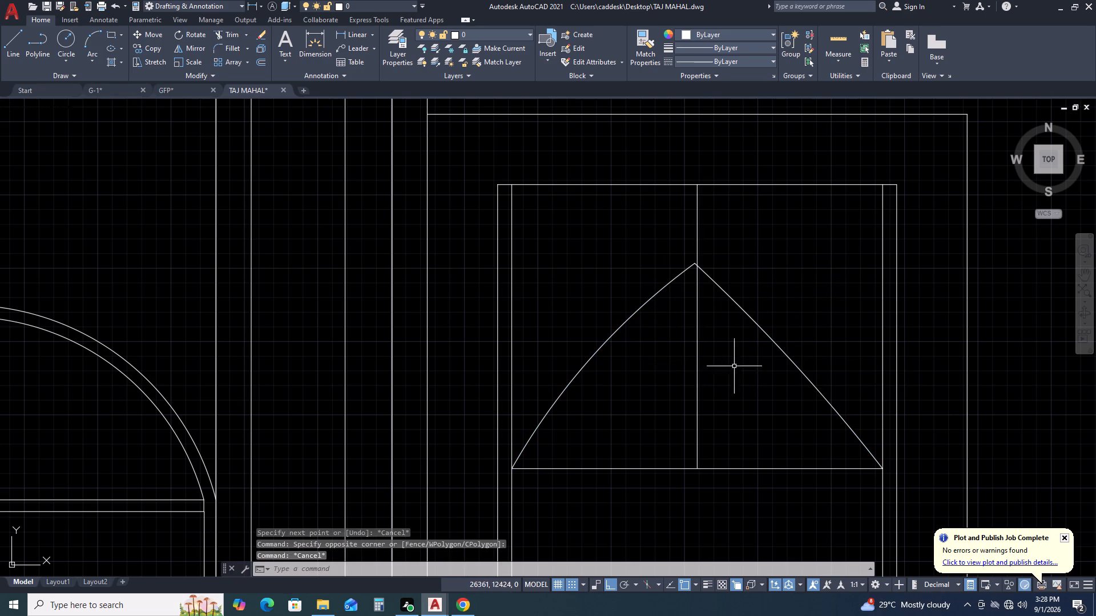
{"action": "left_click", "coordinate": [812, 337]}
{"action": "left_click", "coordinate": [781, 383]}
{"action": "key", "text": "Delete"}
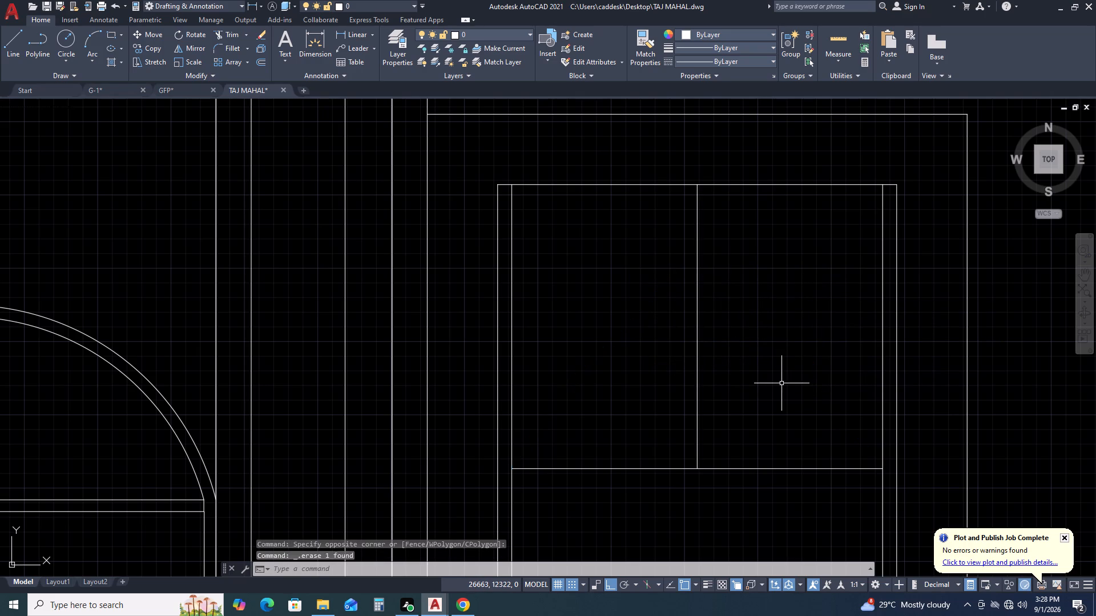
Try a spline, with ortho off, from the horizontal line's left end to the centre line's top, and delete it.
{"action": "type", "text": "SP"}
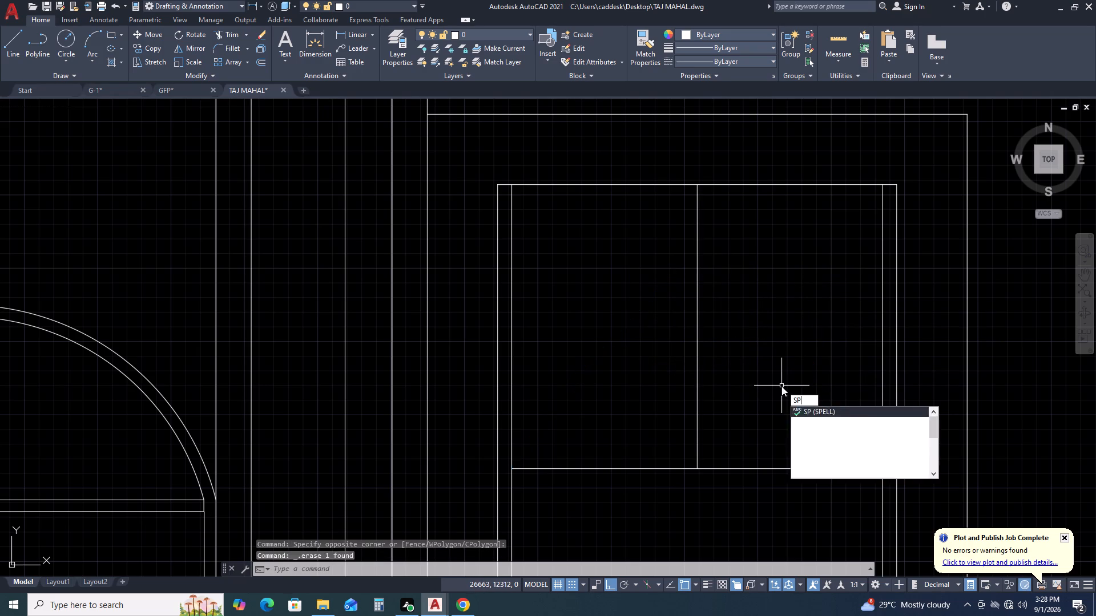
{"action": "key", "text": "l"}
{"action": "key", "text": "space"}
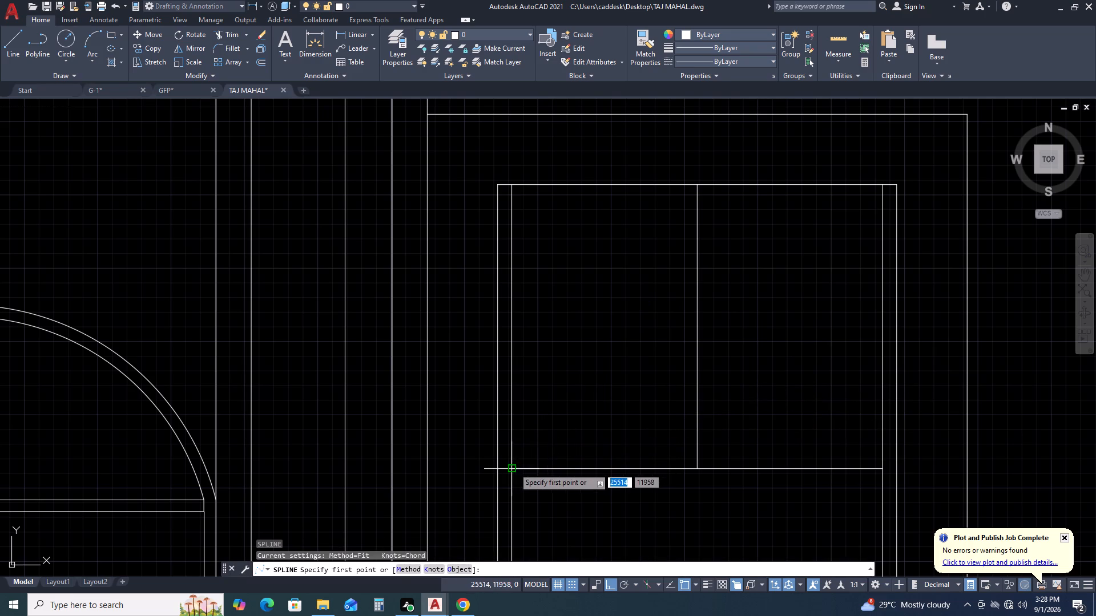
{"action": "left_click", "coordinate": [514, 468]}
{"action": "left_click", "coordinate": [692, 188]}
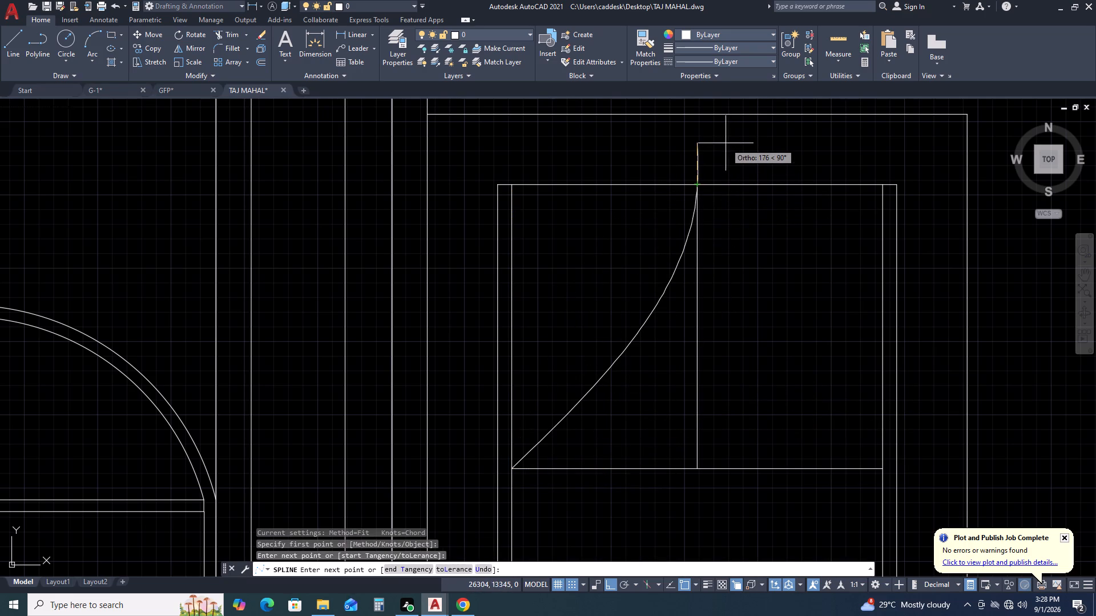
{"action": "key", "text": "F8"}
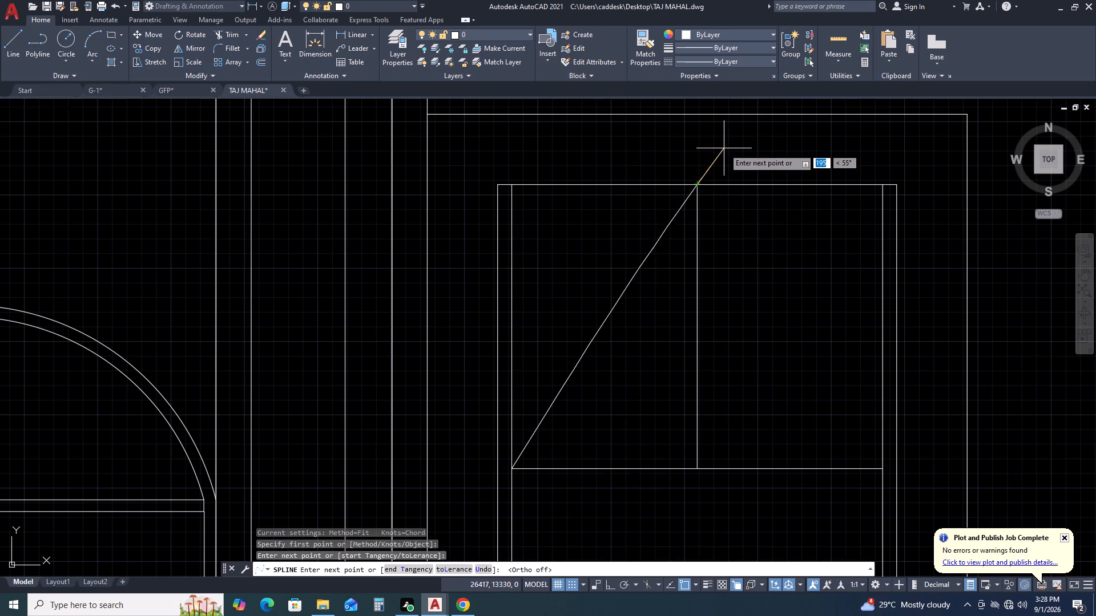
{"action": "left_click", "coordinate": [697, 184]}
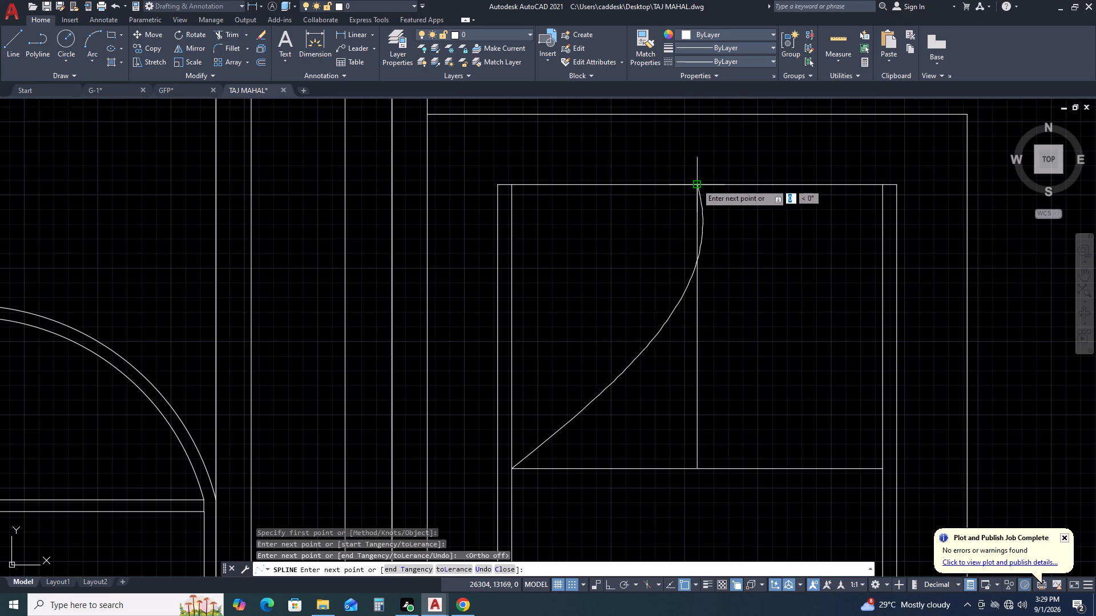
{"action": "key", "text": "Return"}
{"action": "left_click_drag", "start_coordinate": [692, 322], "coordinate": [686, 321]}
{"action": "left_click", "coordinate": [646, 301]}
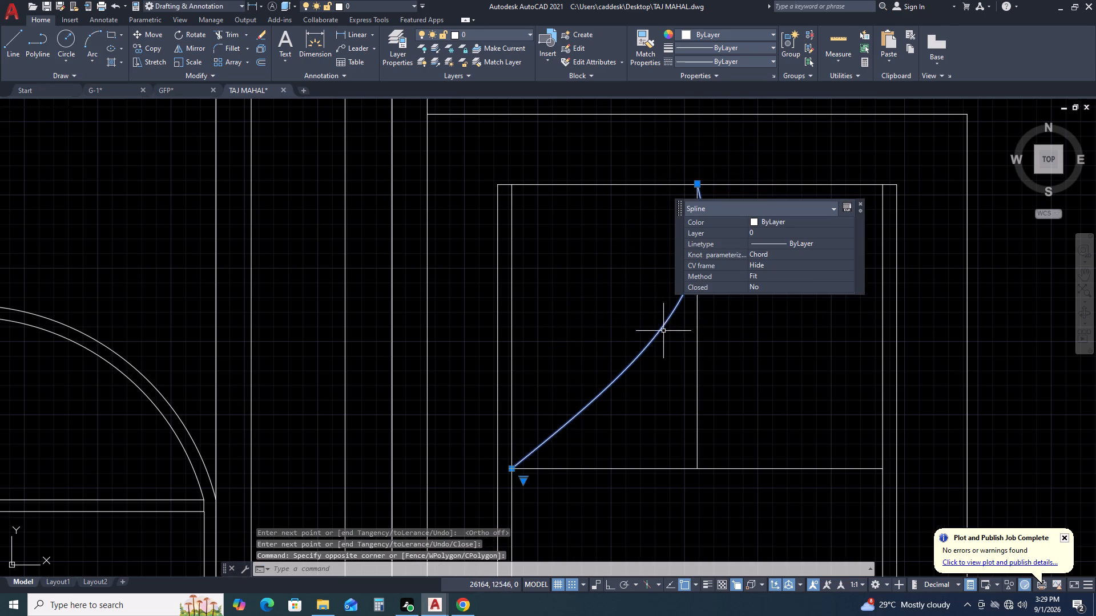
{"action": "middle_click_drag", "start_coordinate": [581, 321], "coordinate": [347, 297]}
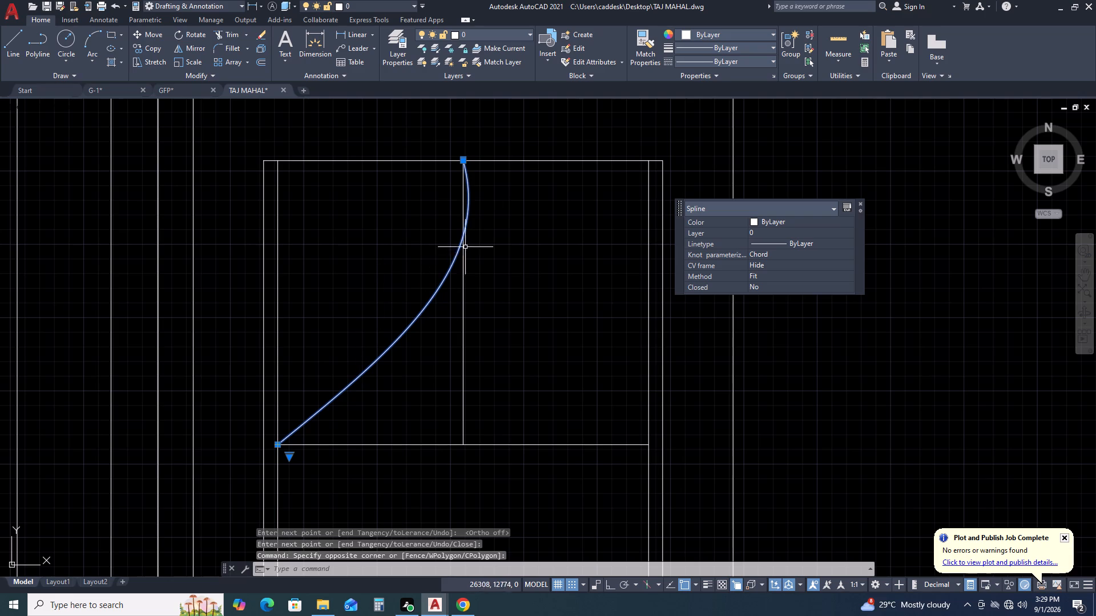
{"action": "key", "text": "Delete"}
Draw a polyline of two arcs from the left end of the upper panel's horizontal line, curving down to below the centre line.
{"action": "middle_click_drag", "start_coordinate": [399, 323], "coordinate": [585, 299]}
{"action": "scroll", "coordinate": [519, 320], "scroll_direction": "down", "scroll_amount": 2}
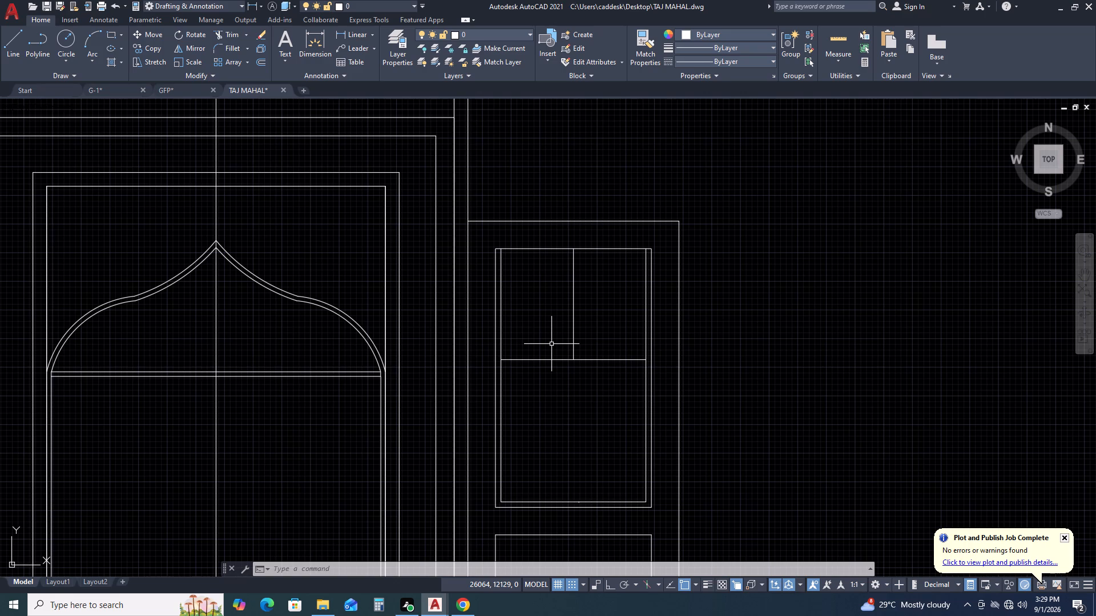
{"action": "scroll", "coordinate": [638, 307], "scroll_direction": "down", "scroll_amount": 2}
{"action": "middle_click_drag", "start_coordinate": [662, 298], "coordinate": [647, 354]}
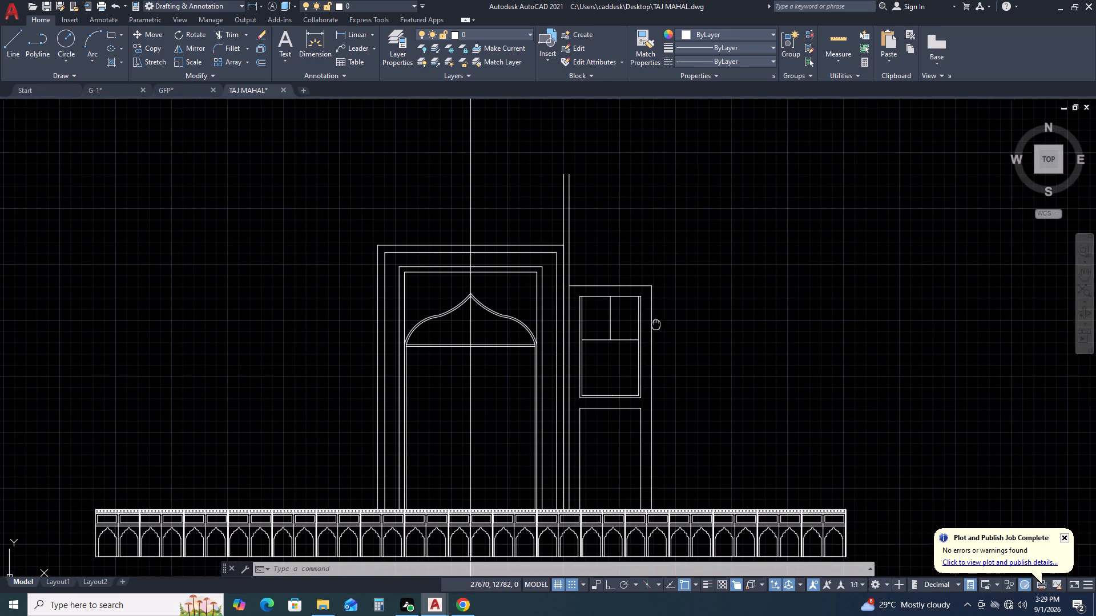
{"action": "middle_click_drag", "start_coordinate": [647, 354], "coordinate": [644, 362]}
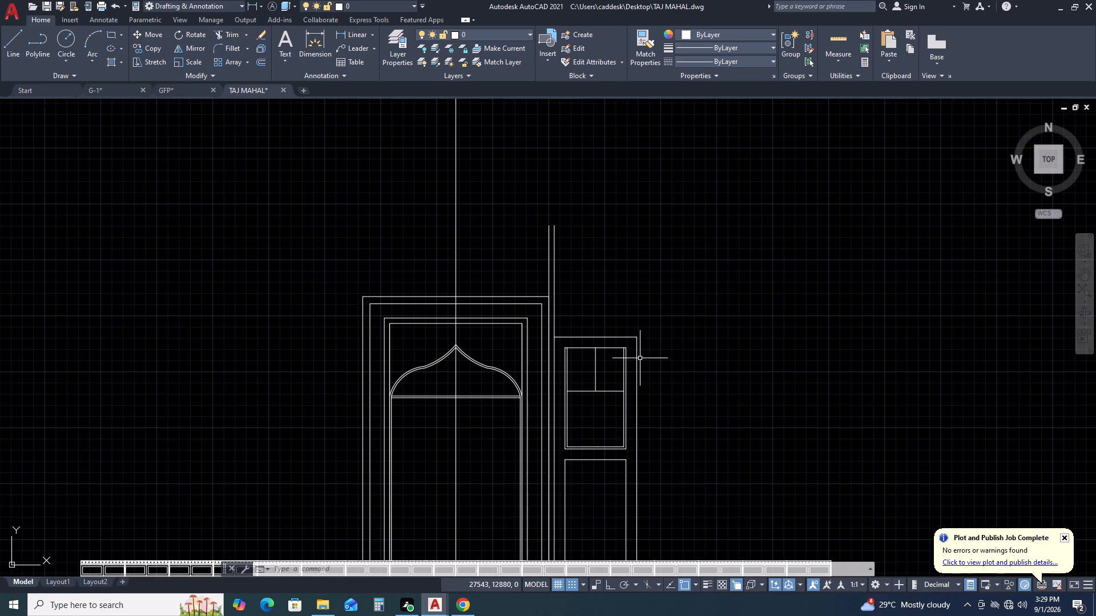
{"action": "key", "text": "p"}
{"action": "key", "text": "l"}
{"action": "key", "text": "space"}
{"action": "middle_click_drag", "start_coordinate": [573, 431], "coordinate": [546, 419]}
{"action": "middle_click_drag", "start_coordinate": [537, 416], "coordinate": [526, 413]}
{"action": "middle_click_drag", "start_coordinate": [519, 411], "coordinate": [506, 407]}
{"action": "scroll", "coordinate": [522, 390], "scroll_direction": "up", "scroll_amount": 1}
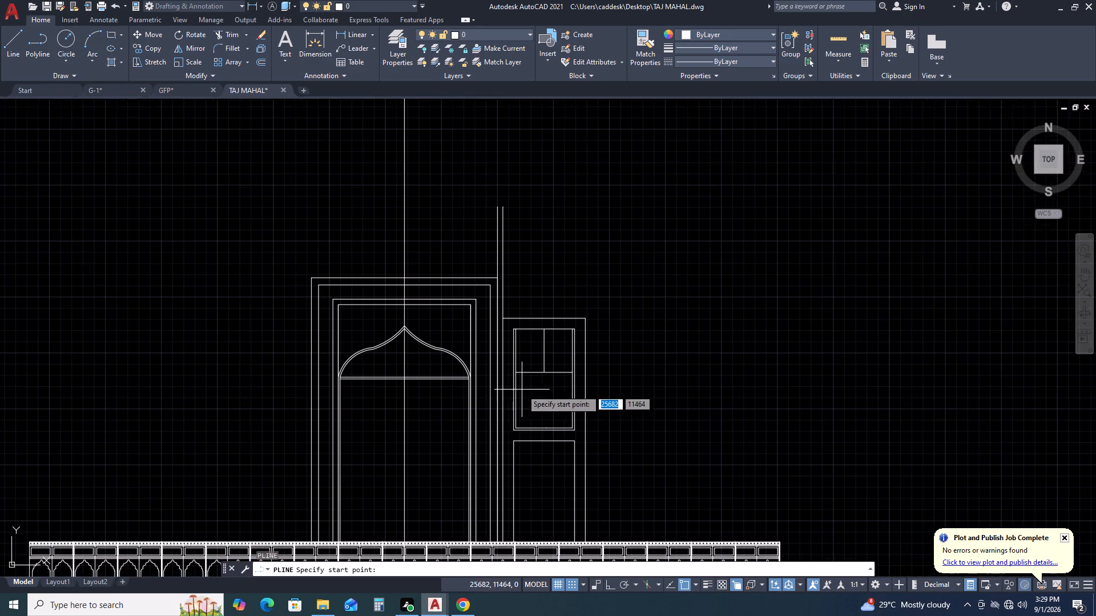
{"action": "scroll", "coordinate": [522, 390], "scroll_direction": "up", "scroll_amount": 1}
{"action": "left_click", "coordinate": [500, 346]}
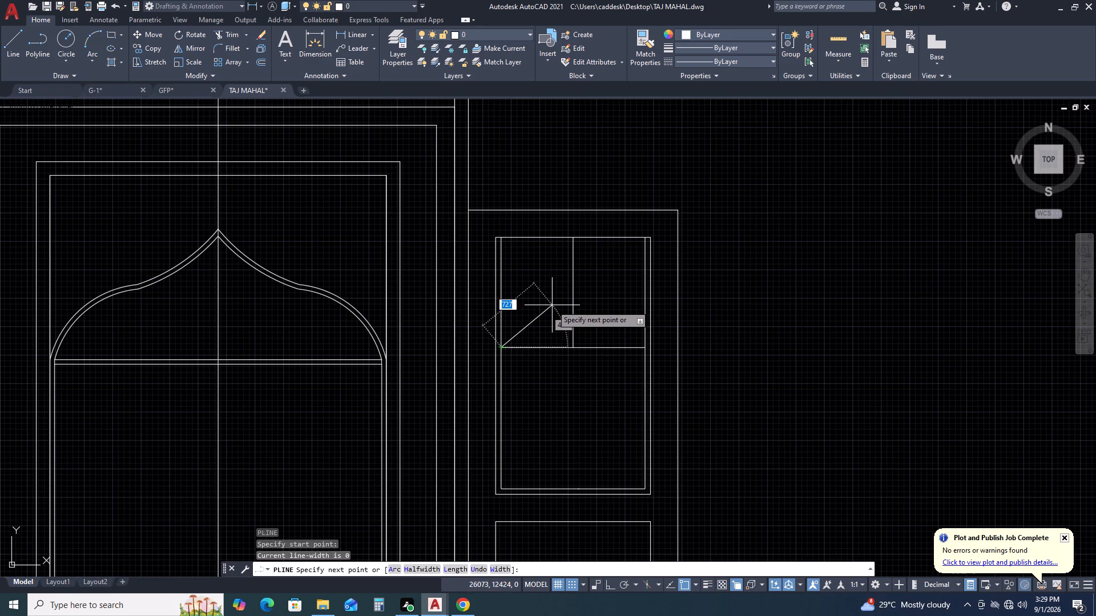
{"action": "type", "text": "A"}
{"action": "key", "text": "space"}
{"action": "scroll", "coordinate": [567, 282], "scroll_direction": "down", "scroll_amount": 1}
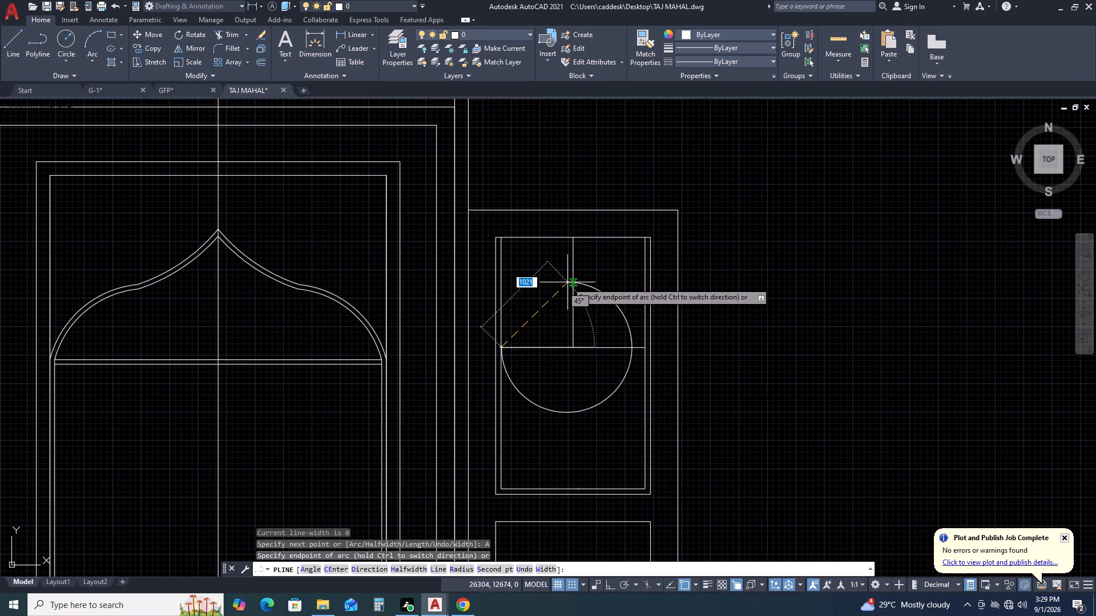
{"action": "scroll", "coordinate": [575, 294], "scroll_direction": "up", "scroll_amount": 2}
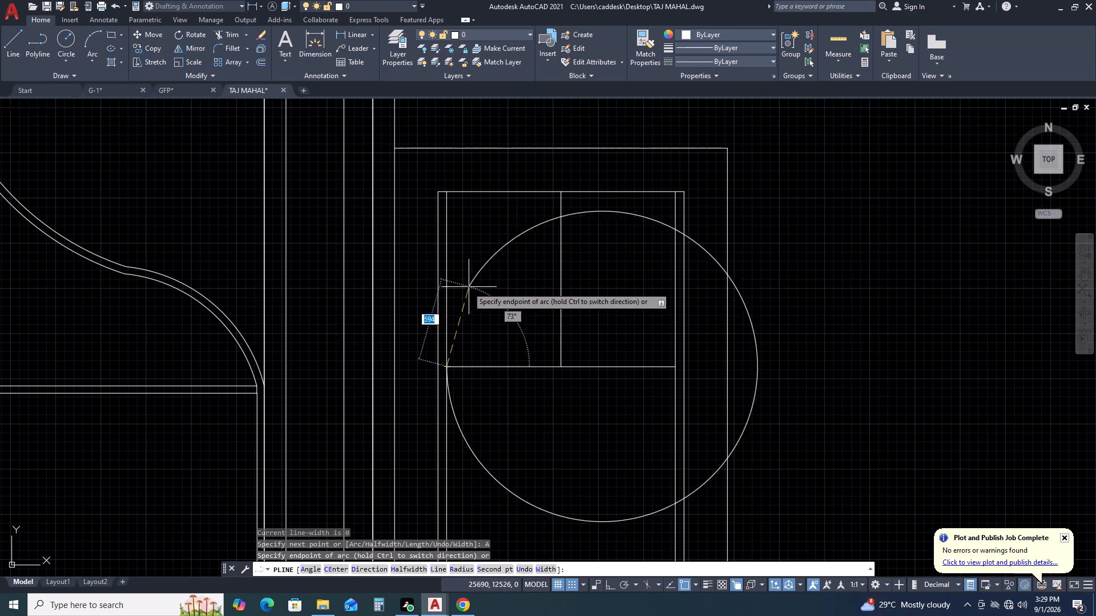
{"action": "scroll", "coordinate": [450, 305], "scroll_direction": "down", "scroll_amount": 2}
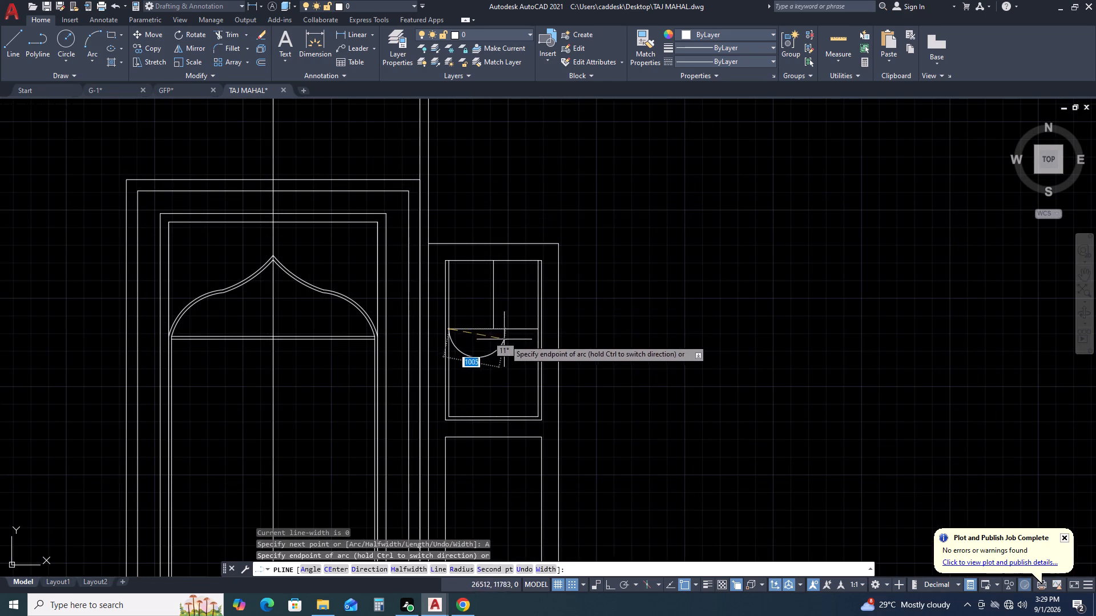
{"action": "left_click", "coordinate": [481, 374]}
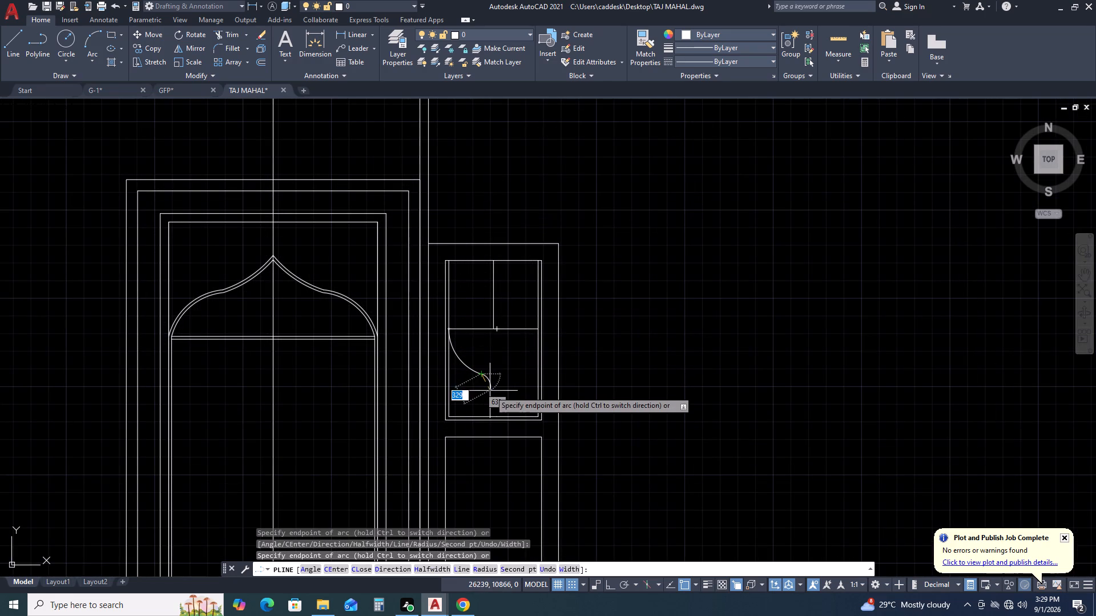
{"action": "left_click", "coordinate": [493, 388]}
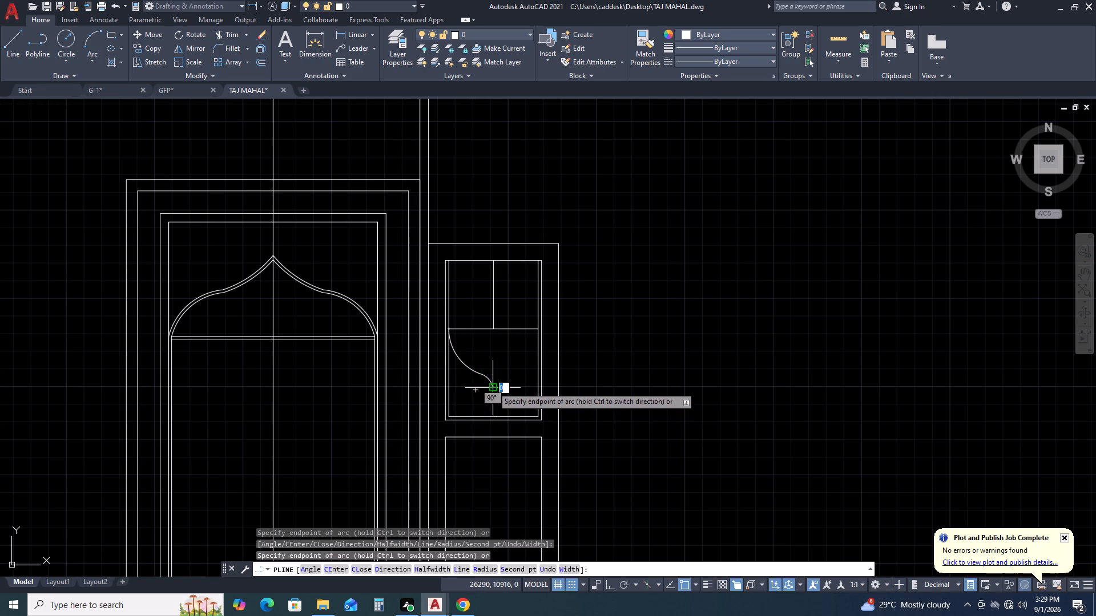
{"action": "key", "text": "Escape"}
{"action": "key", "text": "Escape"}
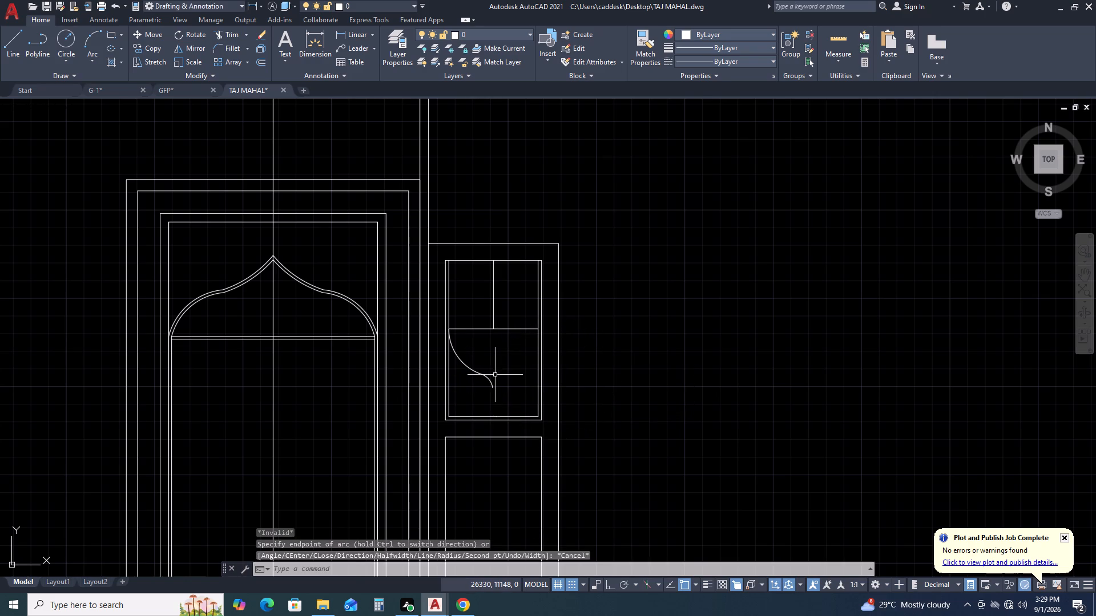
Mirror the two-arc polyline upward about the panel's horizontal line with ortho on, keeping the source object.
{"action": "scroll", "coordinate": [495, 375], "scroll_direction": "up", "scroll_amount": 1}
{"action": "left_click", "coordinate": [498, 345]}
{"action": "left_click", "coordinate": [456, 394]}
{"action": "middle_click_drag", "start_coordinate": [513, 384], "coordinate": [508, 428]}
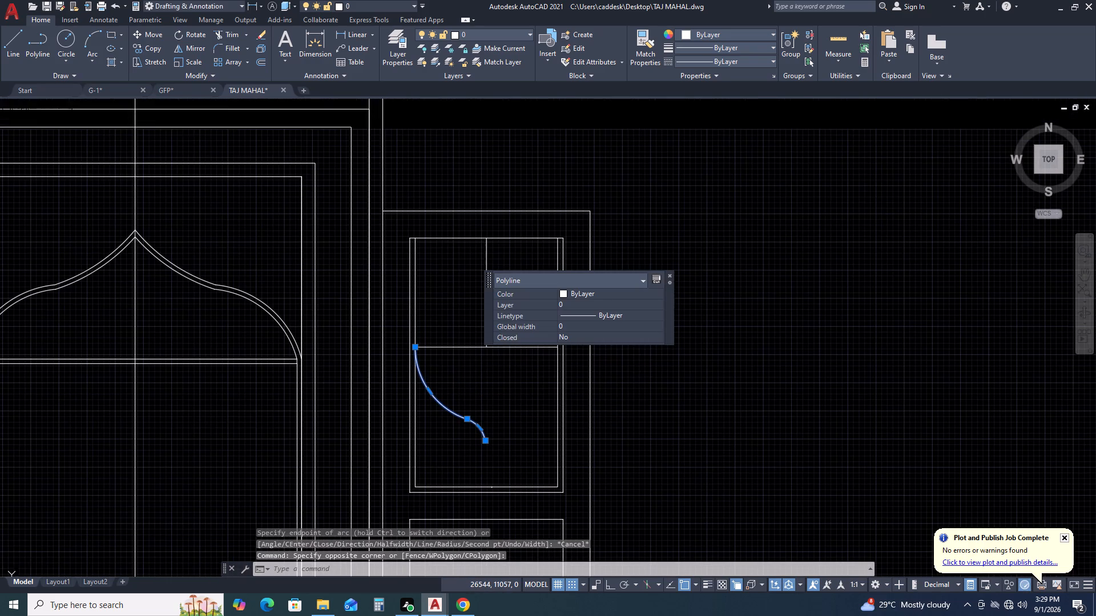
{"action": "key", "text": "m"}
{"action": "type", "text": "I"}
{"action": "key", "text": "space"}
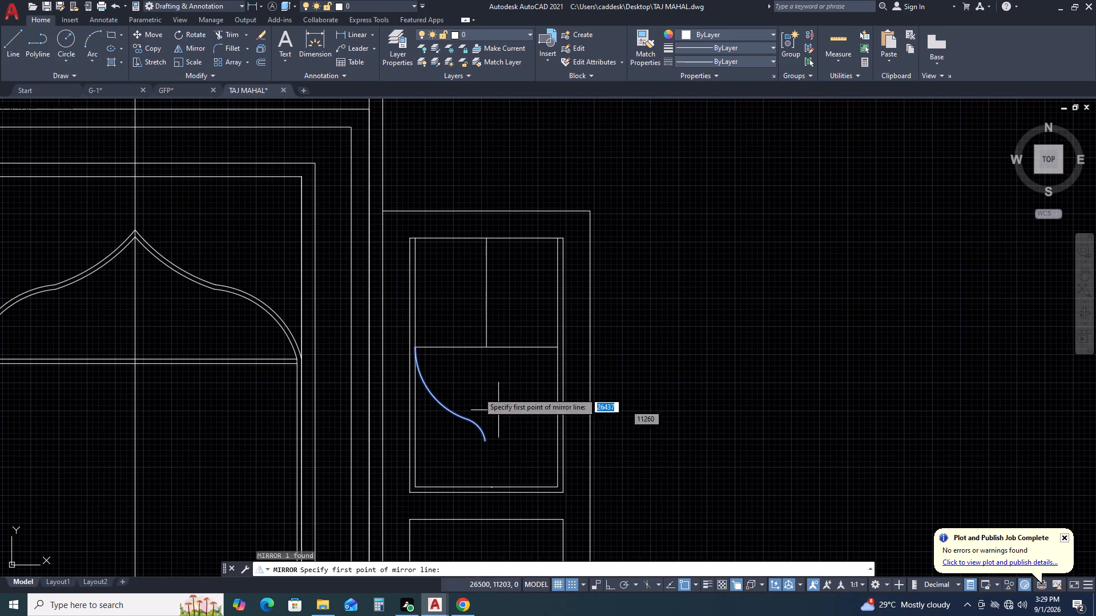
{"action": "scroll", "coordinate": [413, 354], "scroll_direction": "up", "scroll_amount": 3}
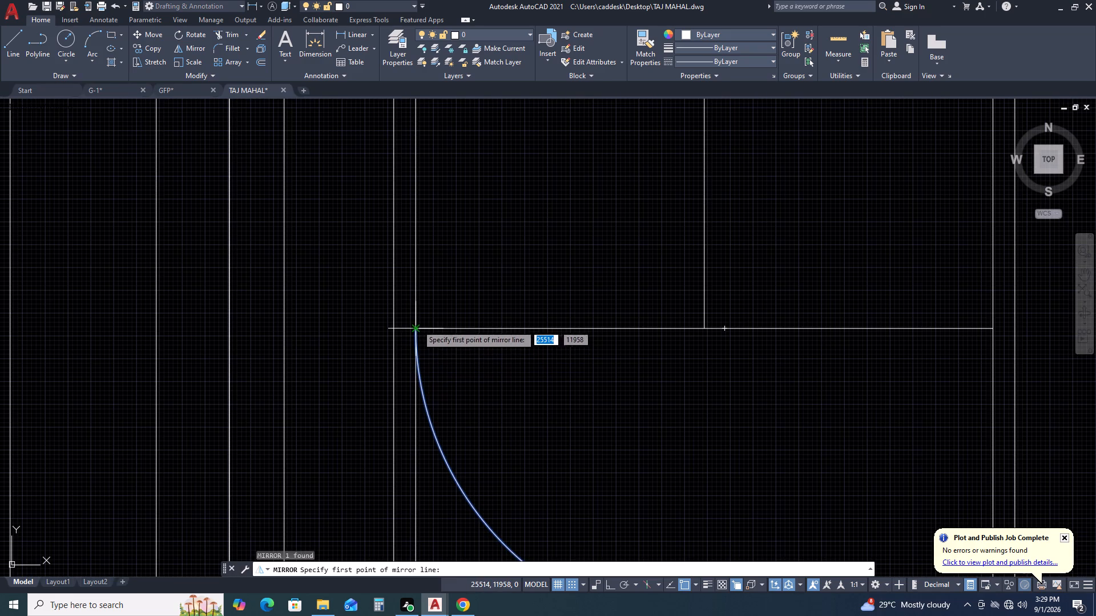
{"action": "left_click", "coordinate": [417, 325]}
{"action": "scroll", "coordinate": [502, 311], "scroll_direction": "down", "scroll_amount": 3}
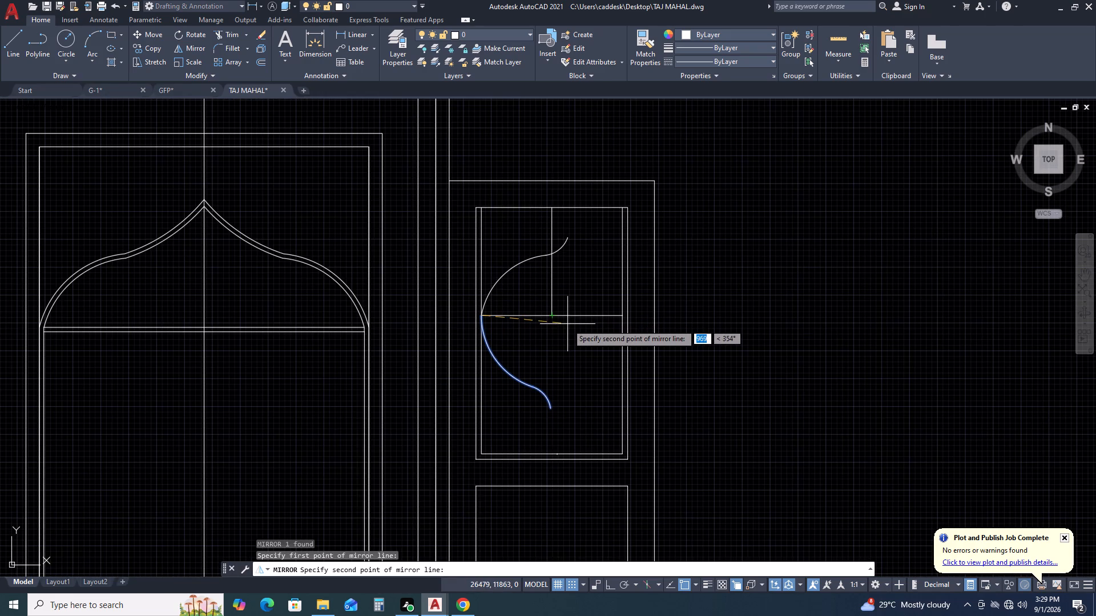
{"action": "scroll", "coordinate": [570, 318], "scroll_direction": "up", "scroll_amount": 1}
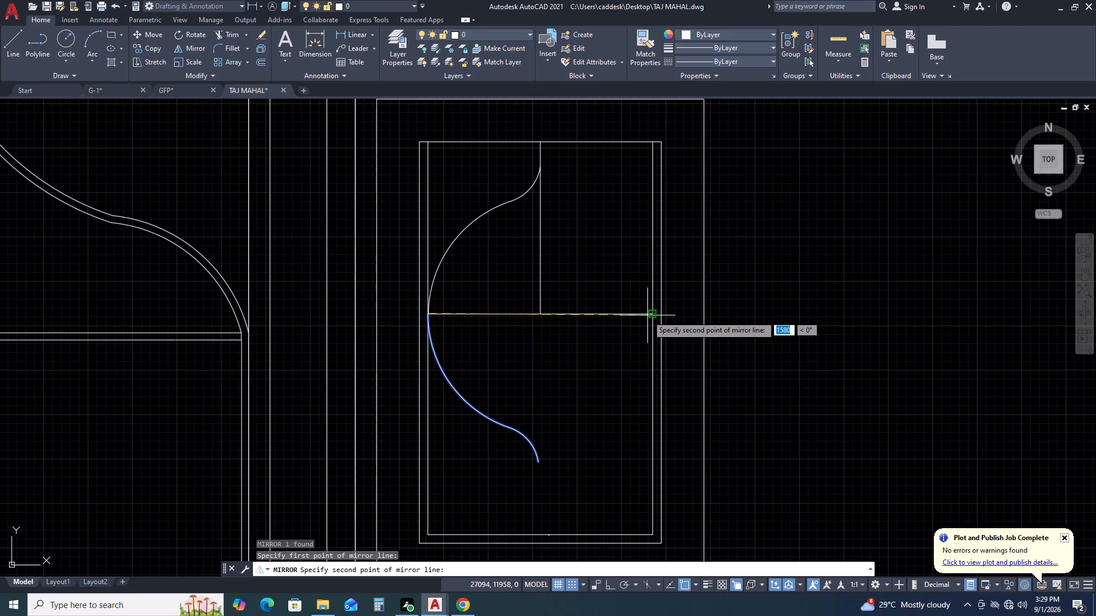
{"action": "key", "text": "F8"}
{"action": "left_click", "coordinate": [651, 315]}
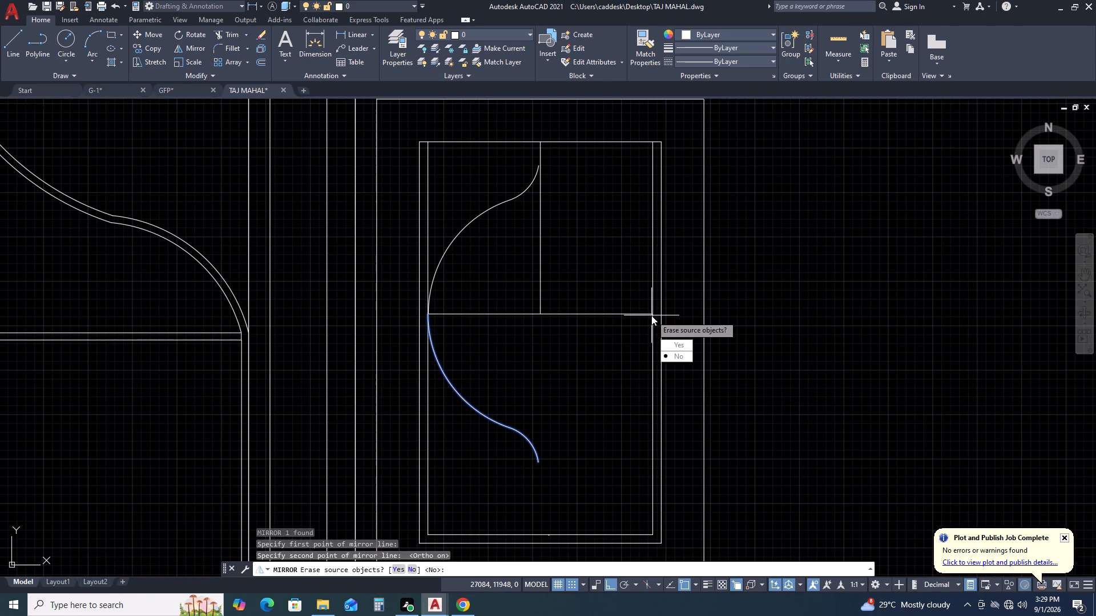
{"action": "left_click", "coordinate": [684, 358]}
Erase the original two-arc polyline below the horizontal line.
{"action": "left_click", "coordinate": [456, 351]}
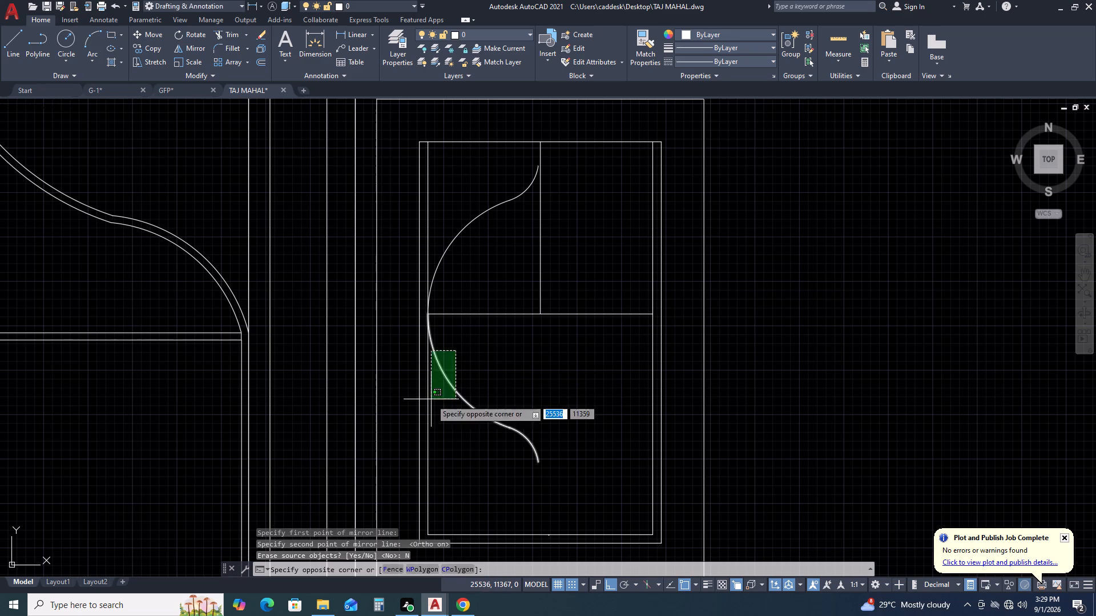
{"action": "left_click", "coordinate": [432, 401]}
{"action": "key", "text": "Delete"}
Move the mirrored curve straight down about 240 units along the panel's inner left frame line, using its lower end as base point.
{"action": "middle_click_drag", "start_coordinate": [466, 309], "coordinate": [486, 364]}
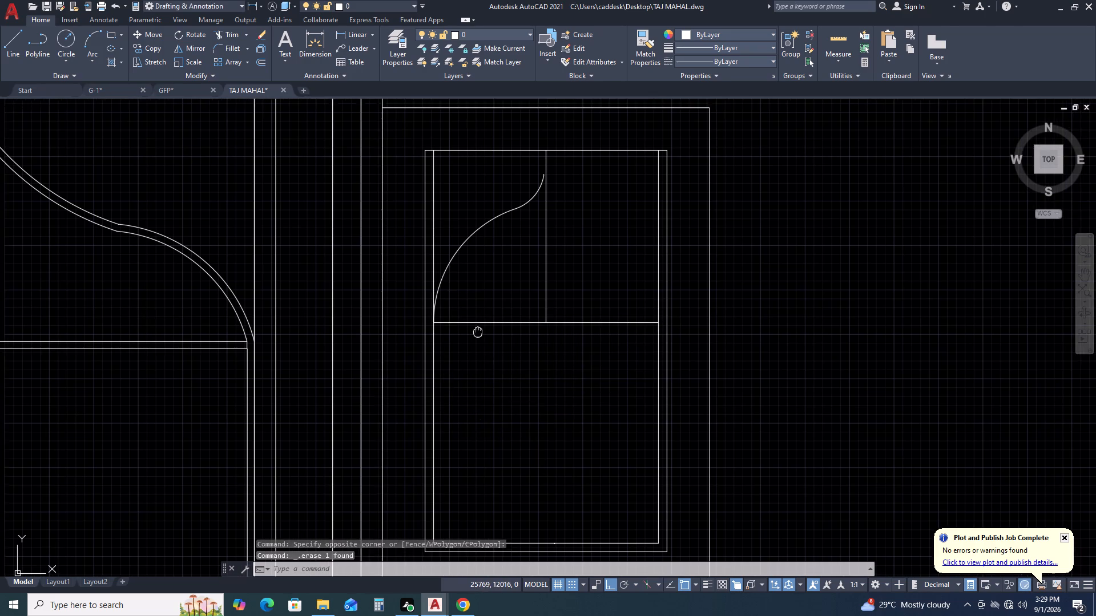
{"action": "left_click", "coordinate": [492, 310]}
{"action": "left_click", "coordinate": [486, 262]}
{"action": "middle_click_drag", "start_coordinate": [513, 311], "coordinate": [644, 399]}
{"action": "middle_click_drag", "start_coordinate": [649, 398], "coordinate": [660, 395]}
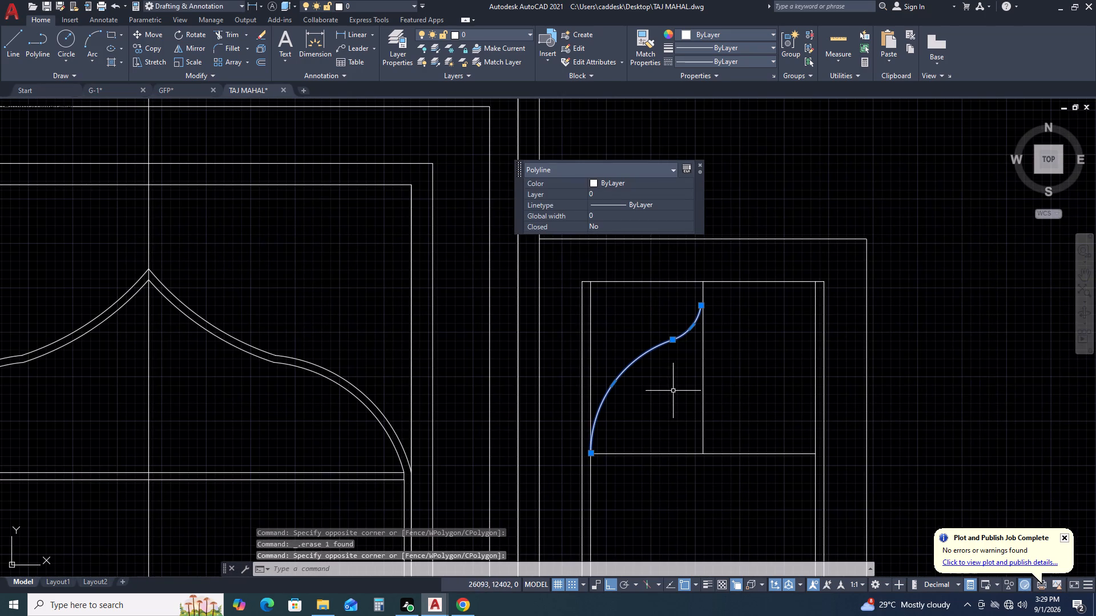
{"action": "key", "text": "m"}
{"action": "key", "text": "space"}
{"action": "middle_click_drag", "start_coordinate": [615, 418], "coordinate": [605, 299]}
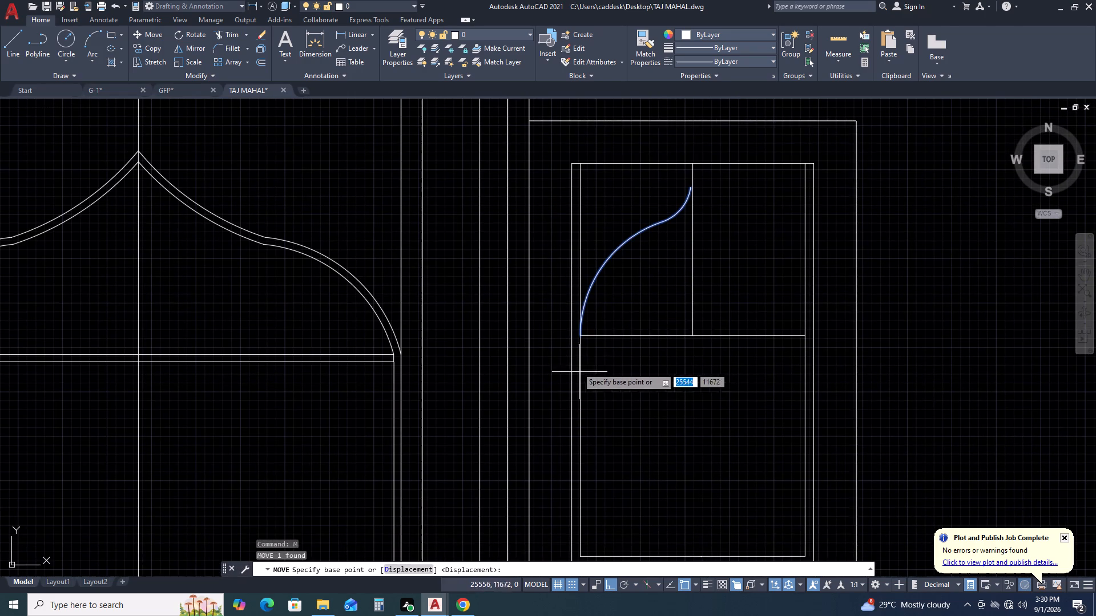
{"action": "scroll", "coordinate": [578, 331], "scroll_direction": "up", "scroll_amount": 2}
{"action": "middle_click_drag", "start_coordinate": [581, 360], "coordinate": [570, 302]}
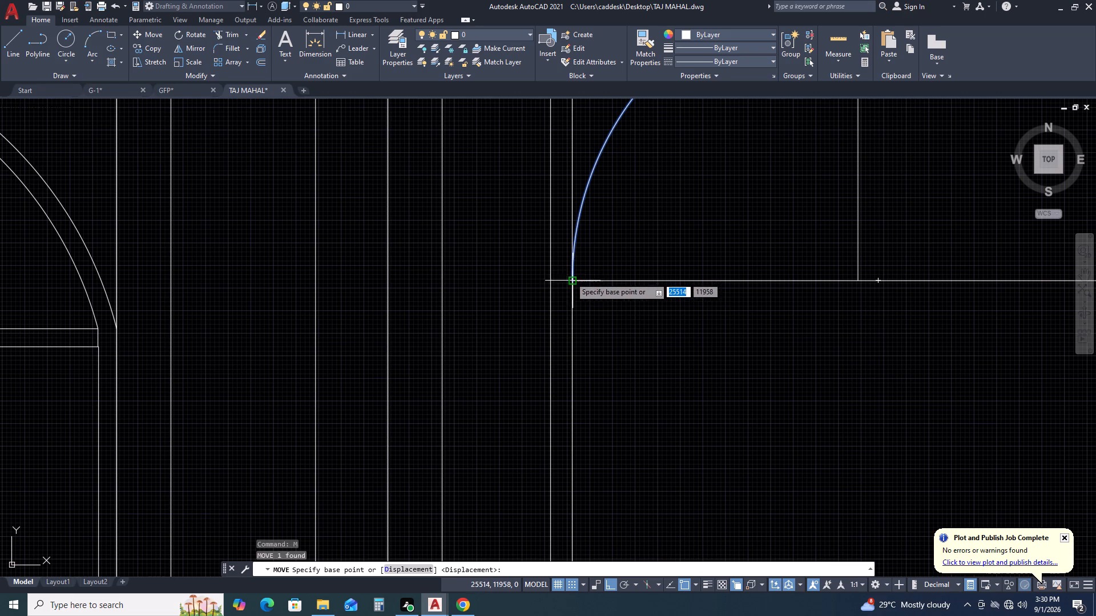
{"action": "left_click", "coordinate": [570, 278]}
{"action": "scroll", "coordinate": [572, 284], "scroll_direction": "down", "scroll_amount": 2}
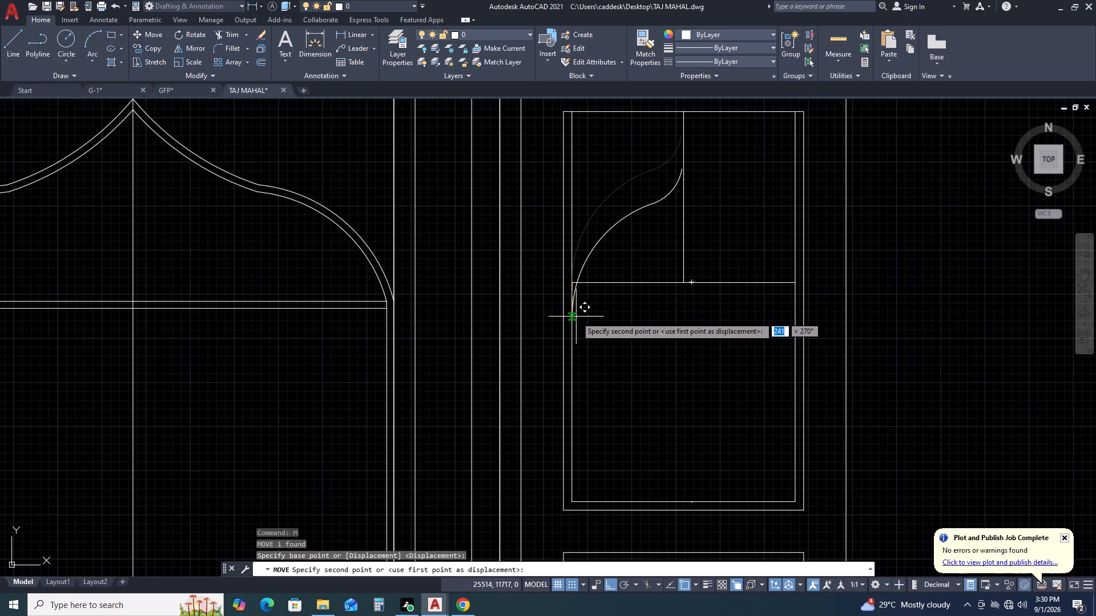
{"action": "left_click", "coordinate": [573, 315]}
Stretch the curve's top endpoint onto the vertical centre line, slightly lower than its current height.
{"action": "middle_click_drag", "start_coordinate": [692, 281], "coordinate": [597, 383]}
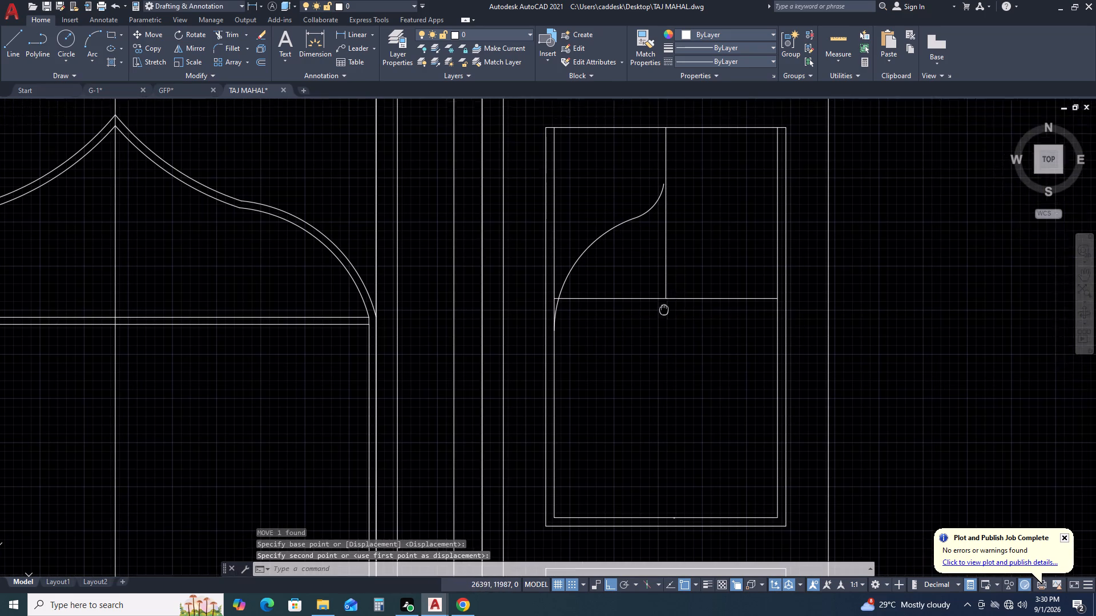
{"action": "scroll", "coordinate": [586, 311], "scroll_direction": "up", "scroll_amount": 1}
{"action": "left_click_drag", "start_coordinate": [577, 294], "coordinate": [573, 287]}
{"action": "left_click", "coordinate": [557, 255]}
{"action": "middle_click_drag", "start_coordinate": [569, 285], "coordinate": [527, 359]}
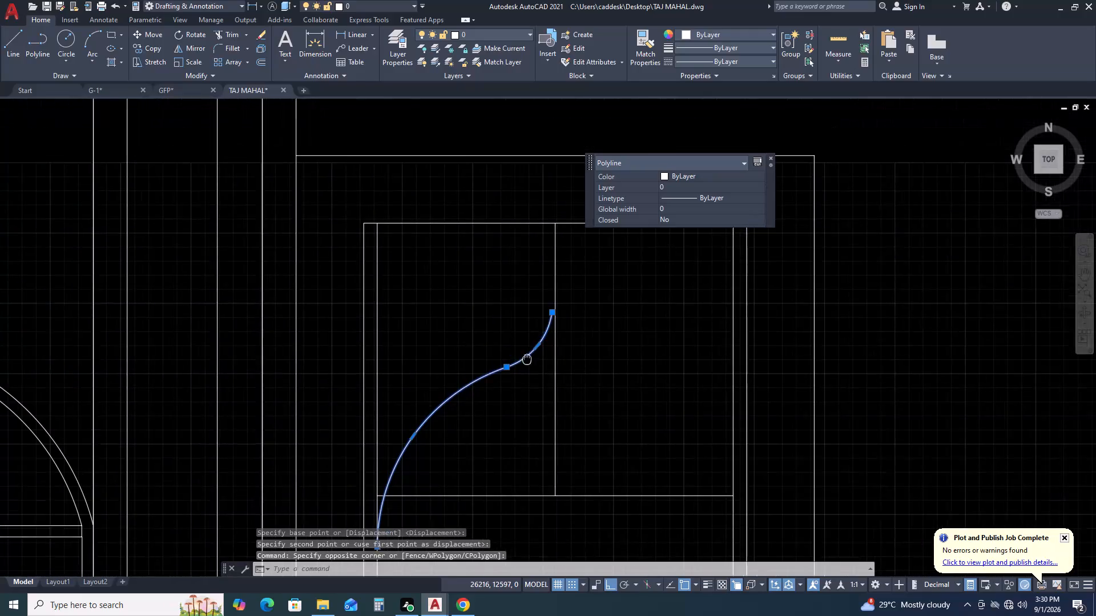
{"action": "left_click", "coordinate": [545, 318]}
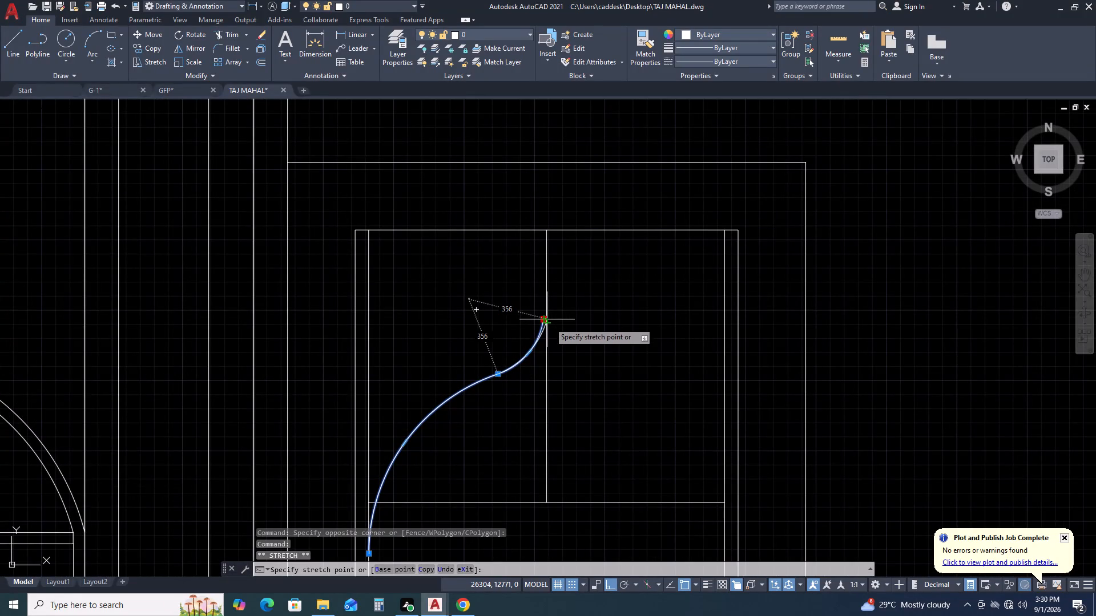
{"action": "left_click", "coordinate": [545, 348]}
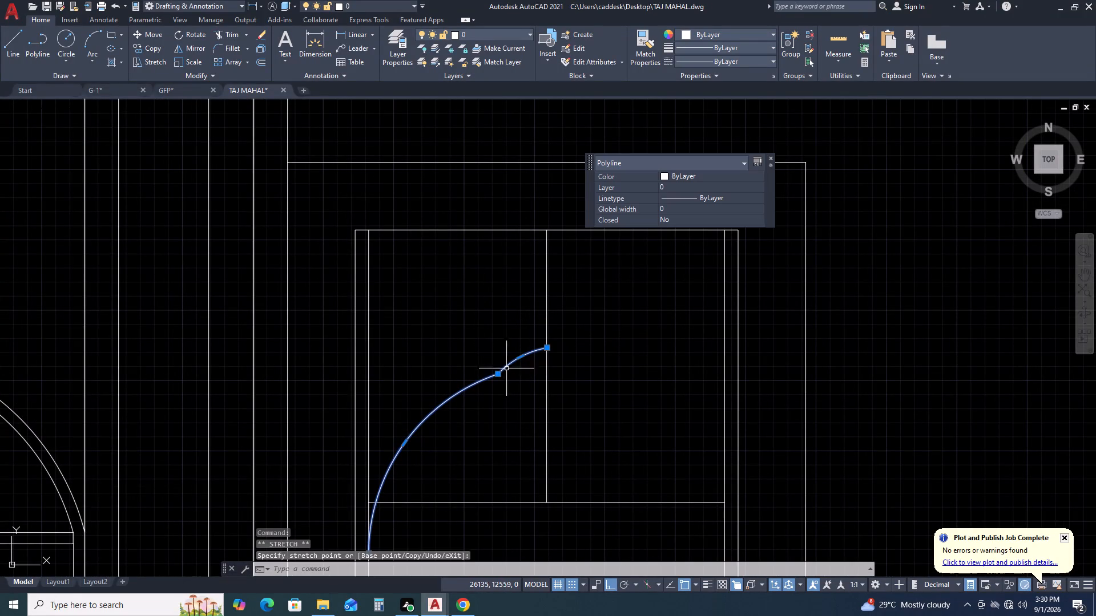
Stretch the vertex between the curve's two arcs slightly upward to flatten the kink in the half arch.
{"action": "left_click", "coordinate": [498, 372]}
{"action": "left_click", "coordinate": [495, 366]}
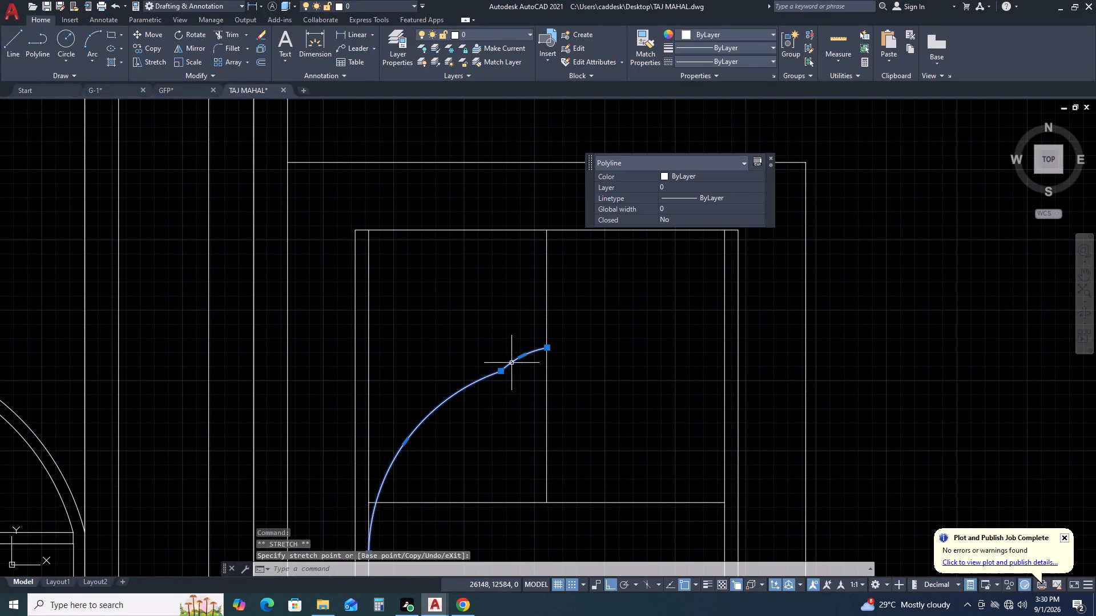
{"action": "scroll", "coordinate": [513, 365], "scroll_direction": "up", "scroll_amount": 2}
{"action": "left_click", "coordinate": [477, 382]}
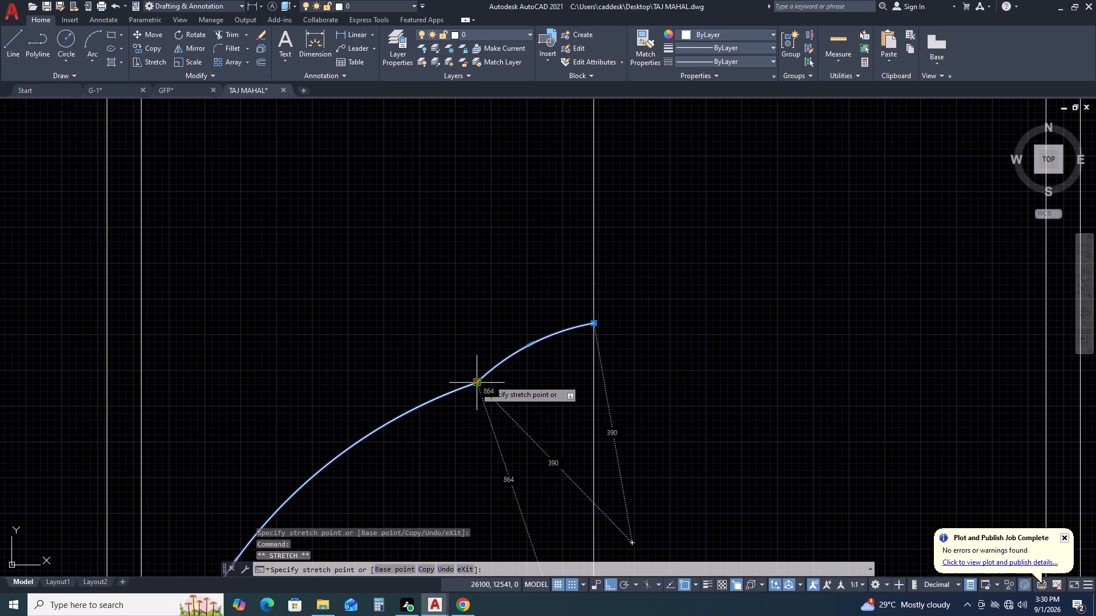
{"action": "left_click", "coordinate": [473, 375]}
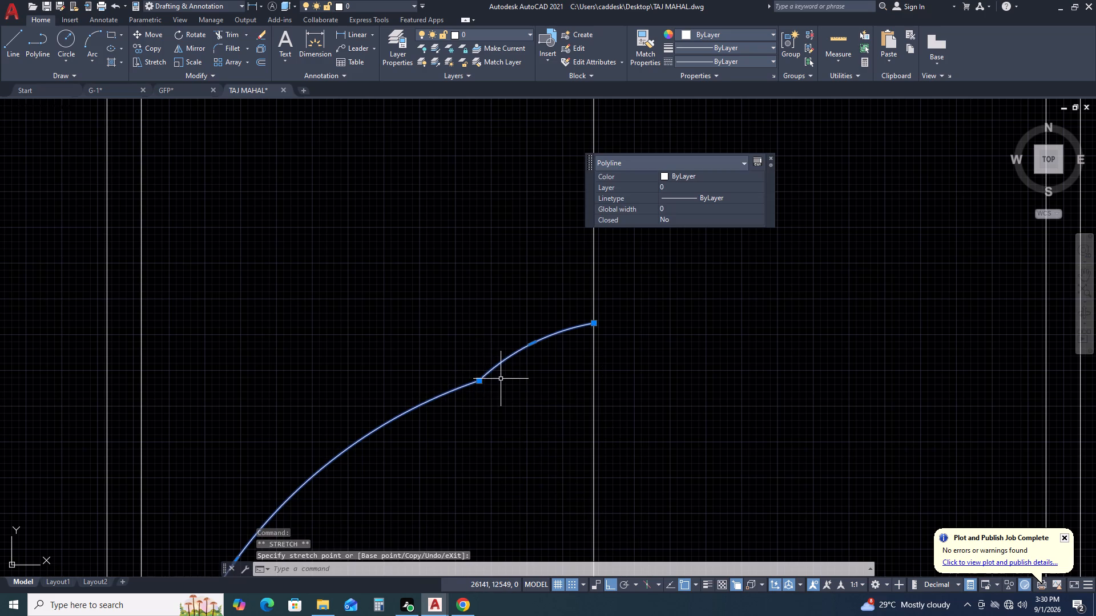
{"action": "key", "text": "Escape"}
{"action": "left_click", "coordinate": [491, 382]}
{"action": "left_click", "coordinate": [482, 361]}
{"action": "scroll", "coordinate": [479, 382], "scroll_direction": "up", "scroll_amount": 3}
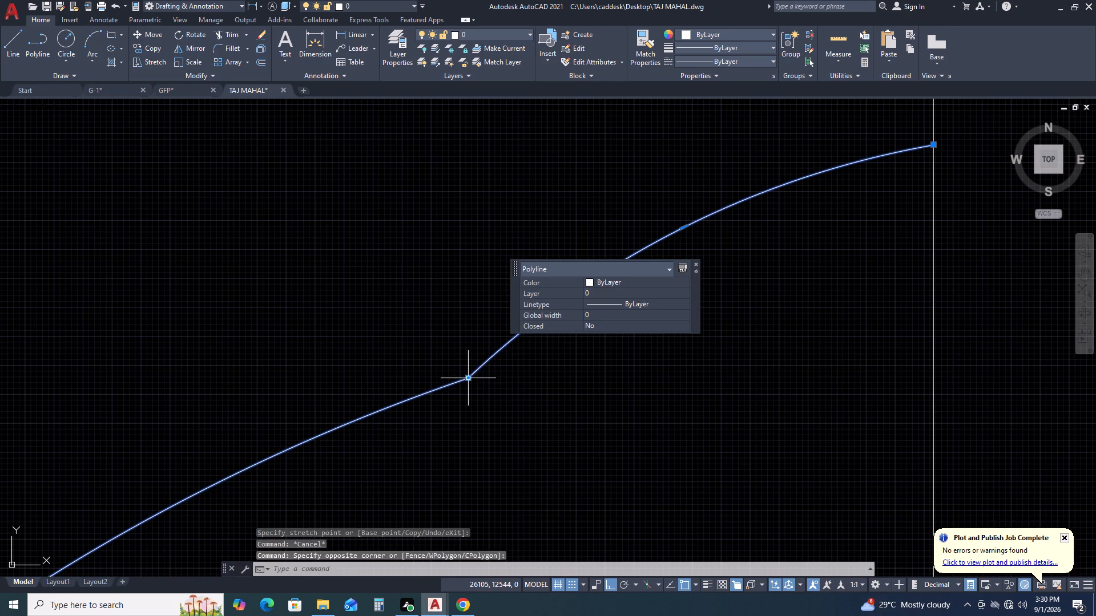
{"action": "left_click", "coordinate": [469, 379]}
{"action": "left_click", "coordinate": [462, 330]}
{"action": "key", "text": "Escape"}
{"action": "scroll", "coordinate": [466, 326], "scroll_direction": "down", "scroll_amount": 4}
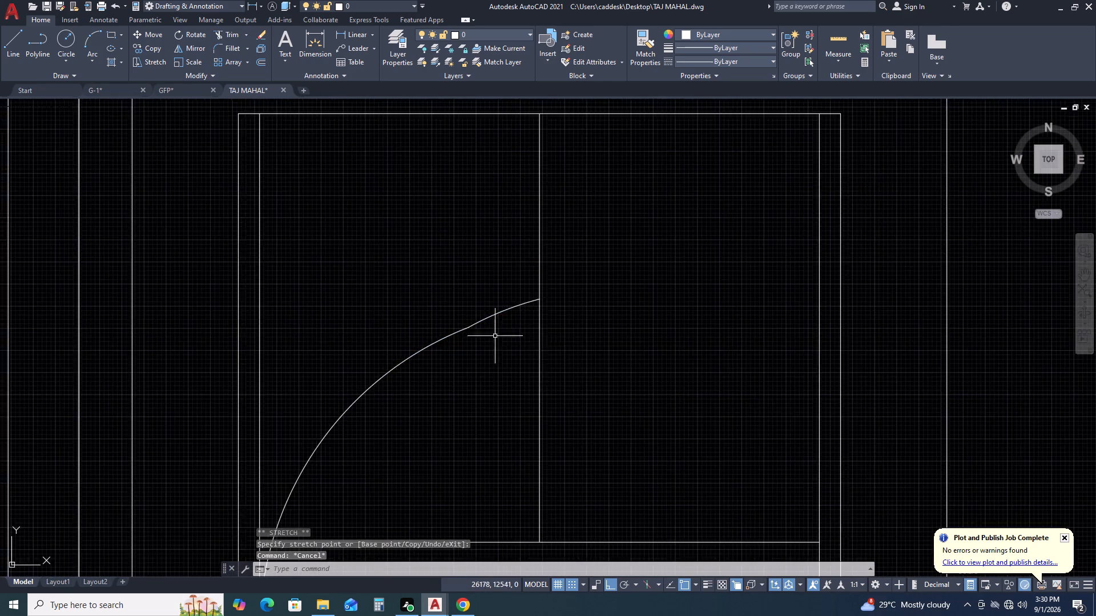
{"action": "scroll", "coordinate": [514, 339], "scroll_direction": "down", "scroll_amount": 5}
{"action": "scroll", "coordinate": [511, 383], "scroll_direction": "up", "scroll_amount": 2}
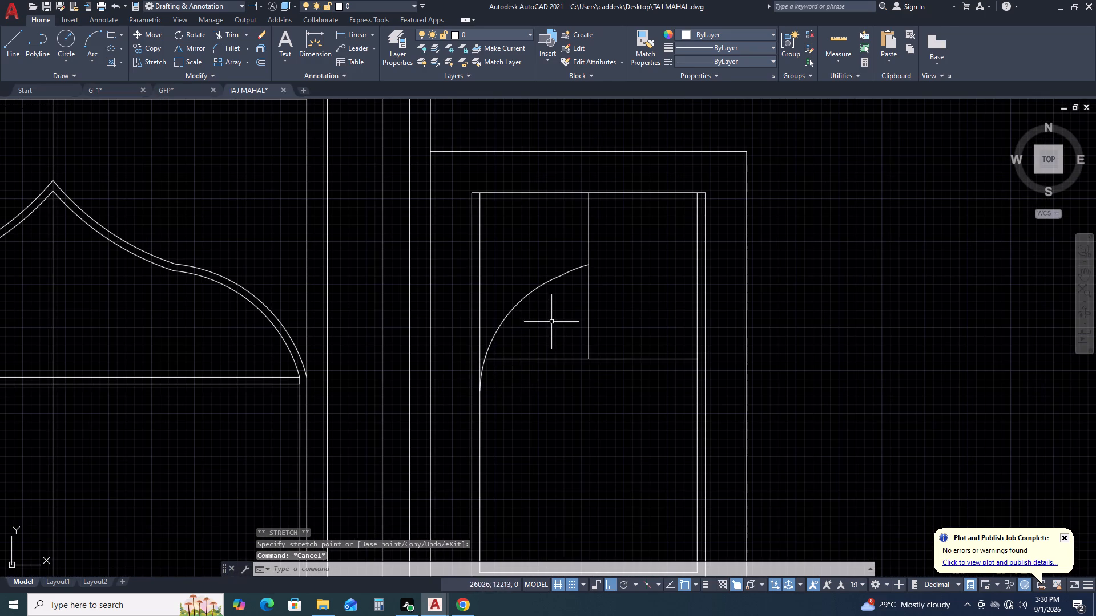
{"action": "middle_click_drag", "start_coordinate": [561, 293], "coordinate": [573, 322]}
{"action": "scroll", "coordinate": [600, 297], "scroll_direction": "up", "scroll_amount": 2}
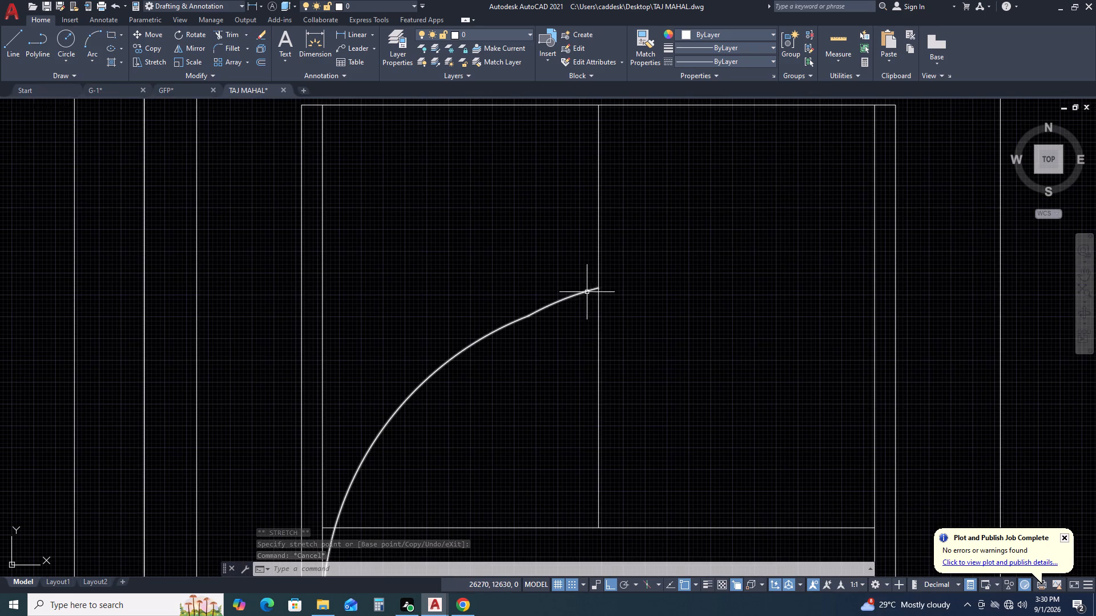
Stretch the half arch's top endpoint slightly upward along the panel's vertical centre line.
{"action": "left_click", "coordinate": [587, 291]}
{"action": "scroll", "coordinate": [598, 286], "scroll_direction": "up", "scroll_amount": 1}
{"action": "left_click", "coordinate": [597, 286]}
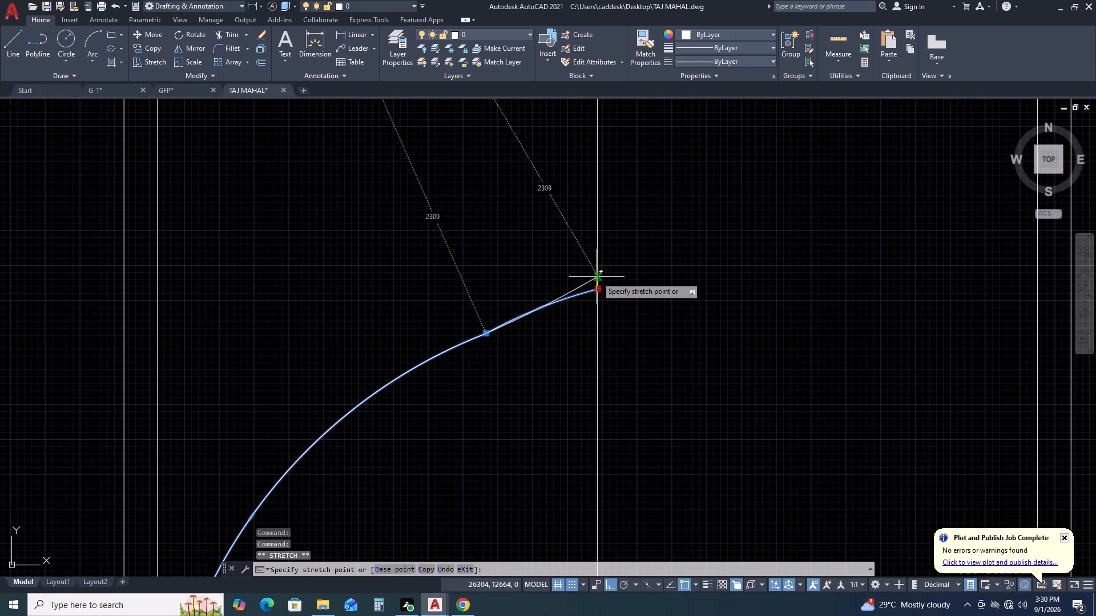
{"action": "left_click", "coordinate": [597, 275]}
{"action": "key", "text": "Escape"}
{"action": "scroll", "coordinate": [562, 328], "scroll_direction": "down", "scroll_amount": 3}
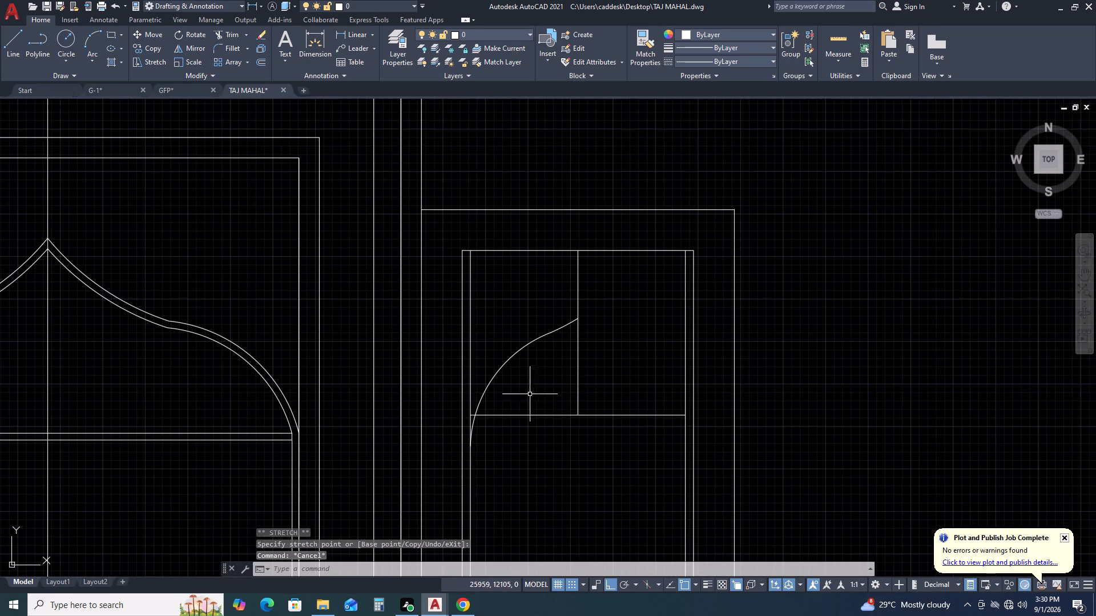
Mirror the half arch about the panel's vertical centre line, keeping the original.
{"action": "left_click", "coordinate": [513, 316]}
{"action": "left_click", "coordinate": [511, 391]}
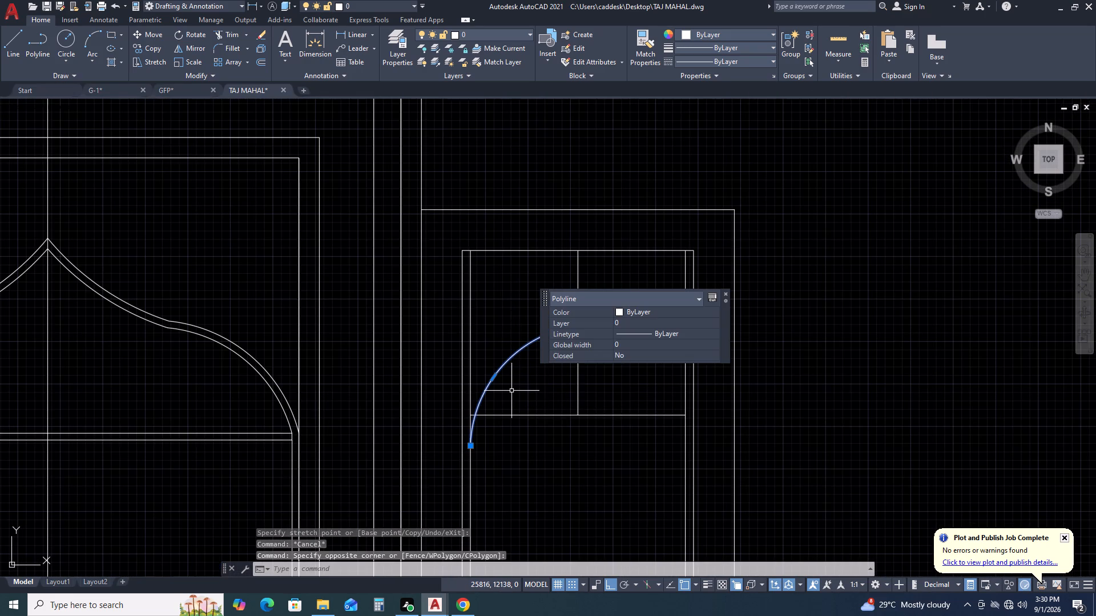
{"action": "type", "text": "MI"}
{"action": "key", "text": "space"}
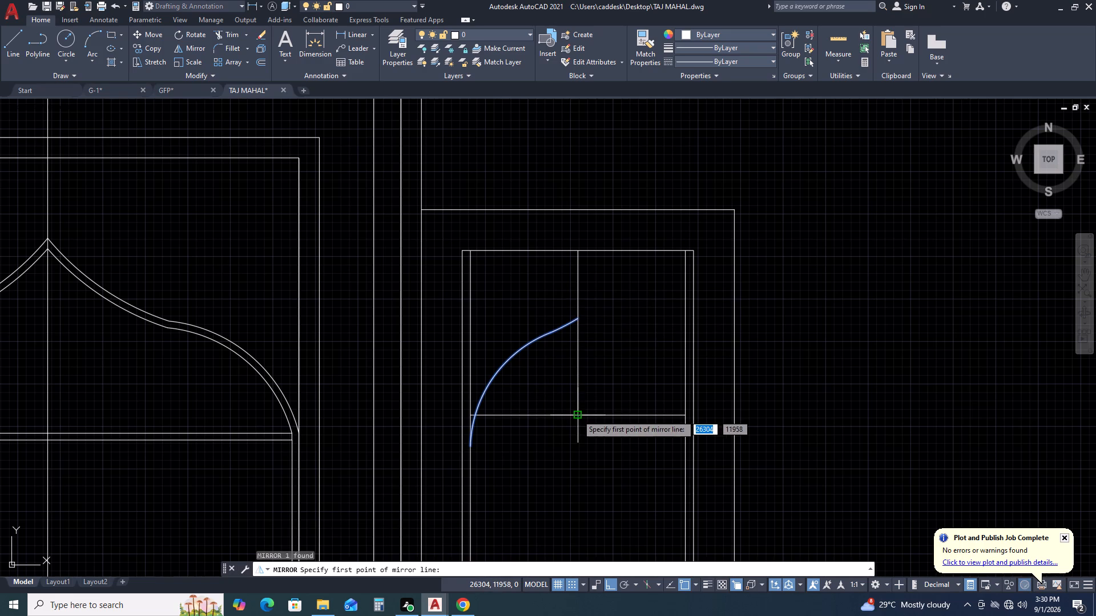
{"action": "left_click", "coordinate": [577, 415]}
{"action": "left_click", "coordinate": [579, 319]}
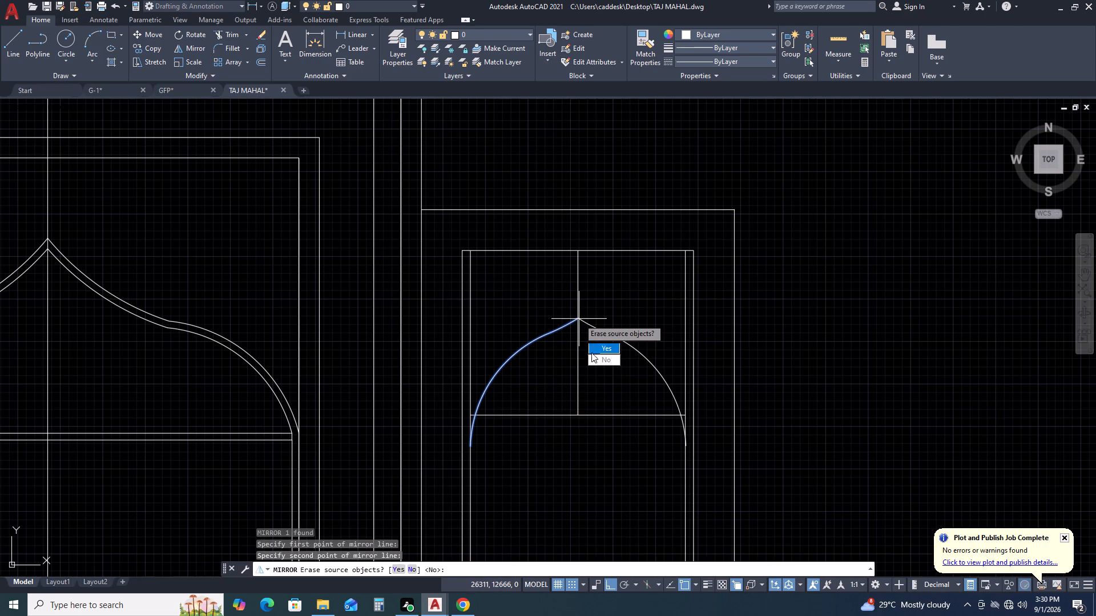
{"action": "left_click_drag", "start_coordinate": [601, 360], "coordinate": [579, 319]}
{"action": "middle_click_drag", "start_coordinate": [664, 379], "coordinate": [698, 371]}
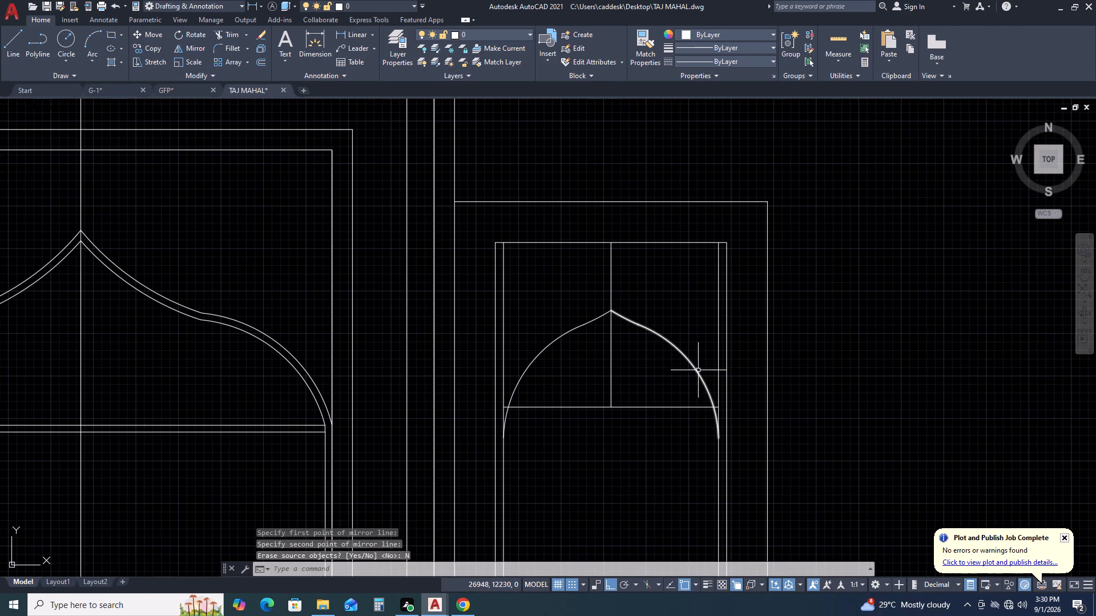
Trim the lower ends of both half arches below the panel's horizontal line.
{"action": "type", "text": "TR"}
{"action": "key", "text": "space"}
{"action": "scroll", "coordinate": [720, 428], "scroll_direction": "up", "scroll_amount": 2}
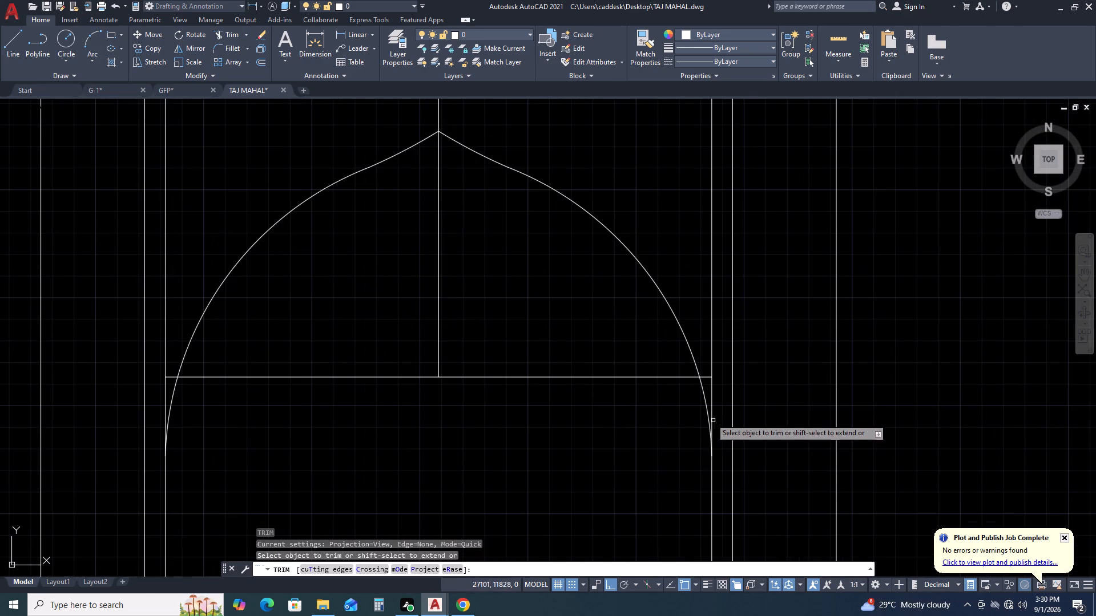
{"action": "left_click", "coordinate": [703, 388]}
{"action": "scroll", "coordinate": [727, 445], "scroll_direction": "down", "scroll_amount": 4}
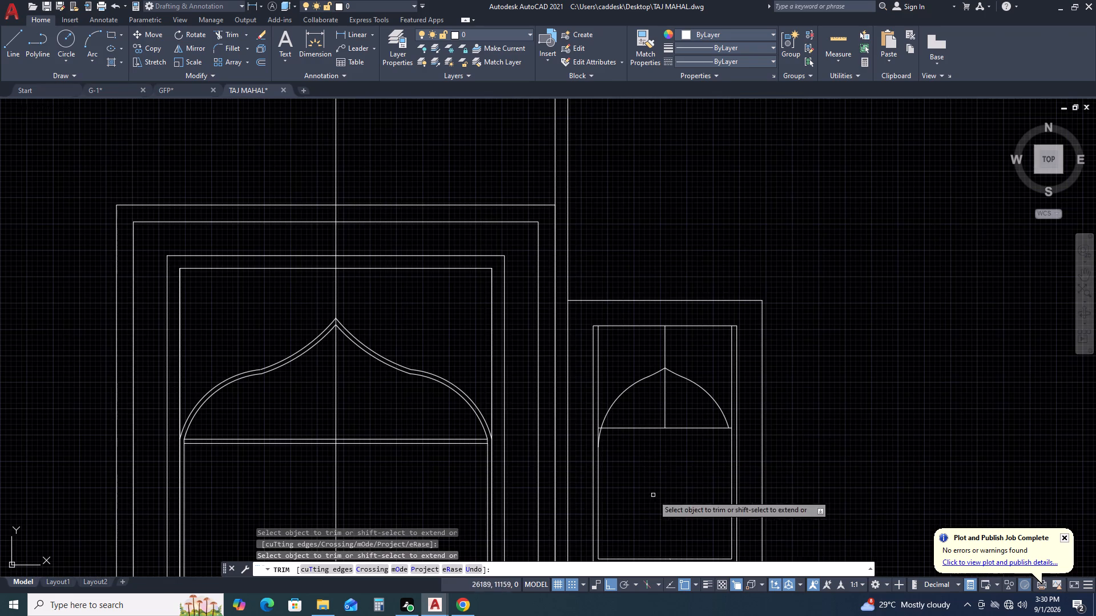
{"action": "scroll", "coordinate": [611, 446], "scroll_direction": "up", "scroll_amount": 3}
{"action": "left_click", "coordinate": [558, 387]}
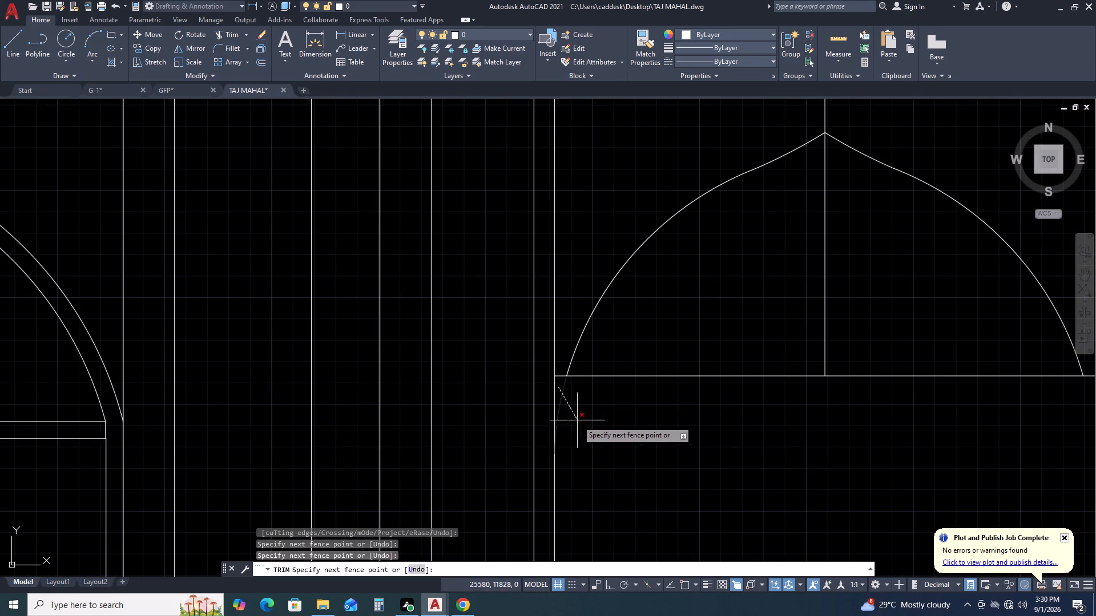
{"action": "left_click", "coordinate": [577, 420]}
{"action": "scroll", "coordinate": [718, 406], "scroll_direction": "down", "scroll_amount": 3}
{"action": "middle_click_drag", "start_coordinate": [789, 410], "coordinate": [636, 427]}
{"action": "key", "text": "Escape"}
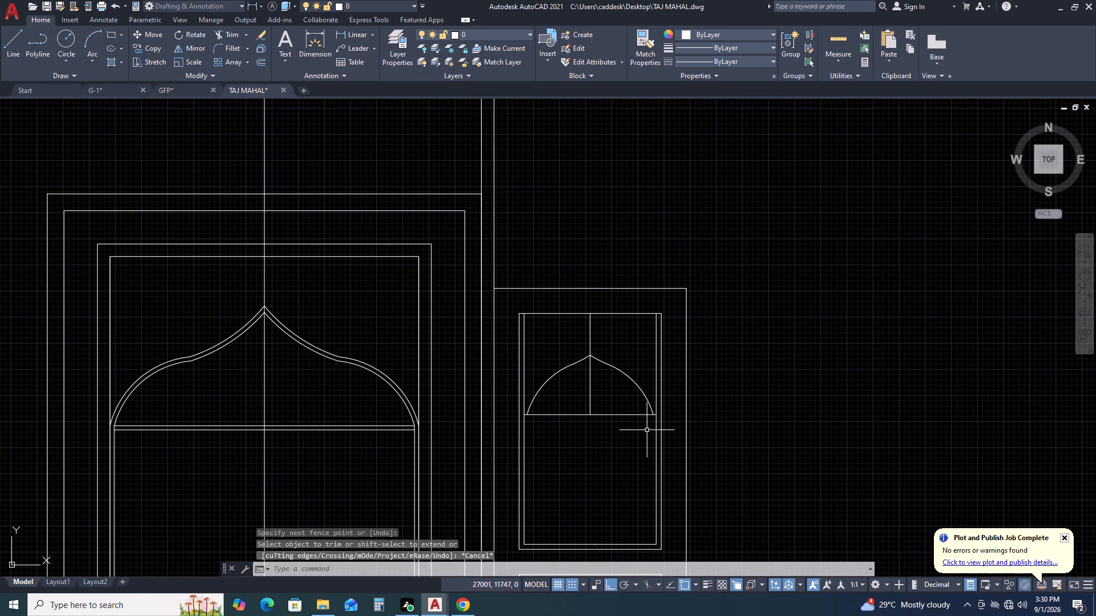
Stretch the left half arch's lower endpoint along the horizontal line to the panel's inner left frame line.
{"action": "scroll", "coordinate": [582, 386], "scroll_direction": "up", "scroll_amount": 2}
{"action": "middle_click_drag", "start_coordinate": [551, 423], "coordinate": [674, 284]}
{"action": "scroll", "coordinate": [550, 334], "scroll_direction": "up", "scroll_amount": 2}
{"action": "left_click", "coordinate": [642, 290]}
{"action": "left_click", "coordinate": [604, 249]}
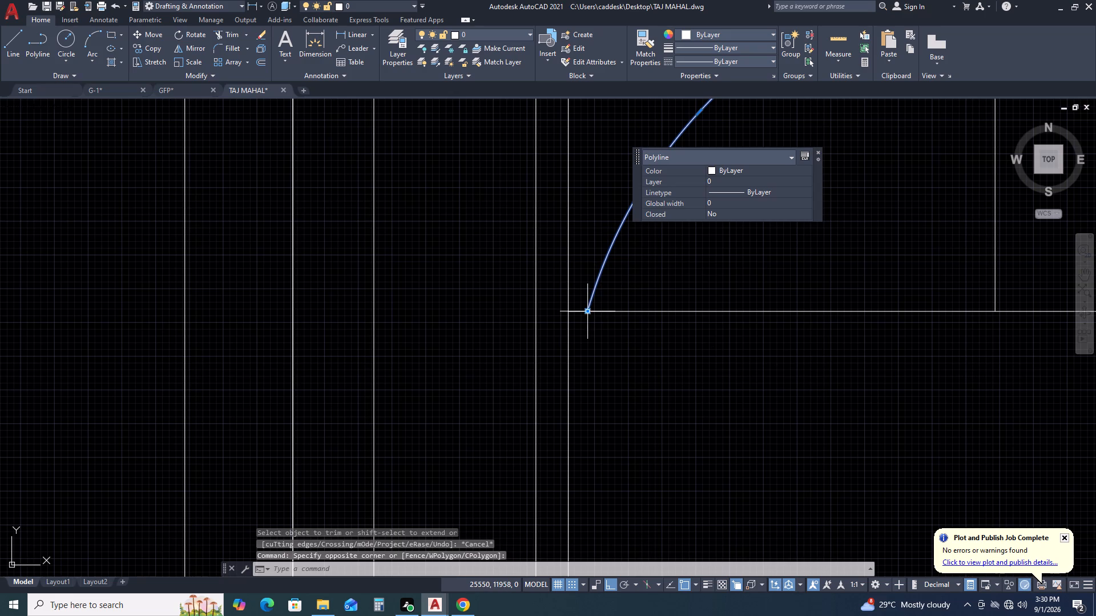
{"action": "left_click", "coordinate": [589, 311]}
{"action": "left_click", "coordinate": [571, 310]}
{"action": "scroll", "coordinate": [512, 308], "scroll_direction": "down", "scroll_amount": 2}
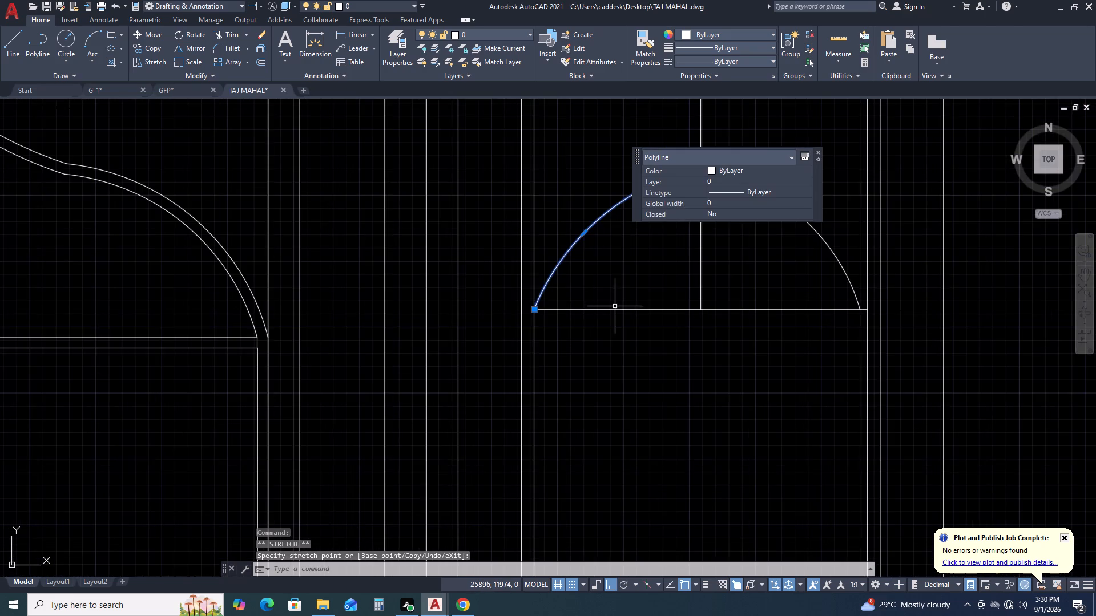
Stretch the right half arch's lower endpoint along the horizontal line to the panel's inner right frame line.
{"action": "middle_click_drag", "start_coordinate": [615, 306], "coordinate": [391, 343]}
{"action": "left_click", "coordinate": [634, 316]}
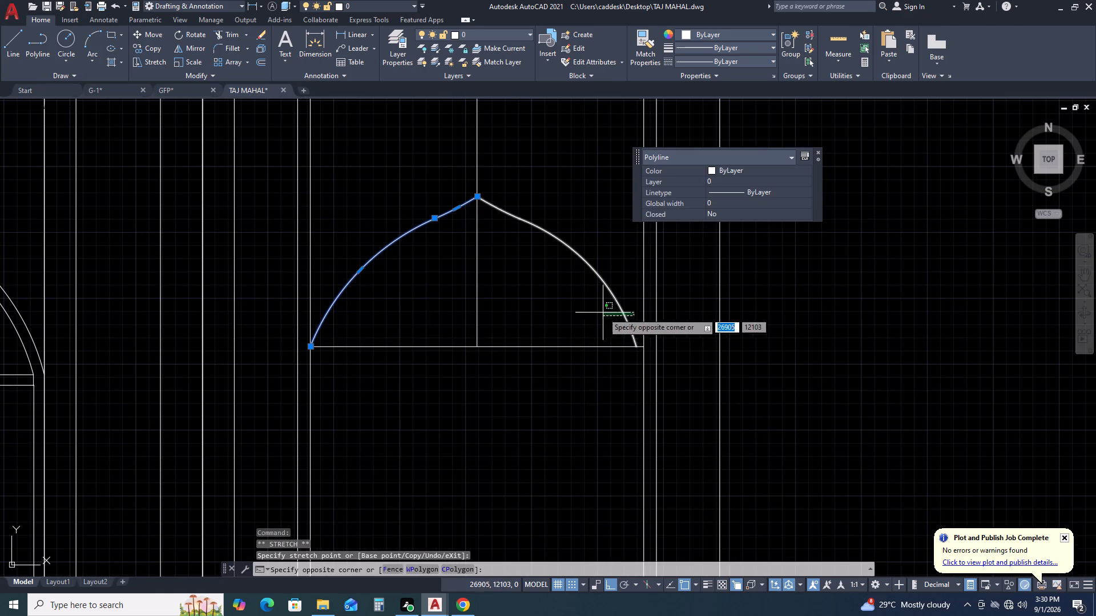
{"action": "left_click", "coordinate": [602, 310]}
{"action": "middle_click_drag", "start_coordinate": [615, 340], "coordinate": [483, 346]}
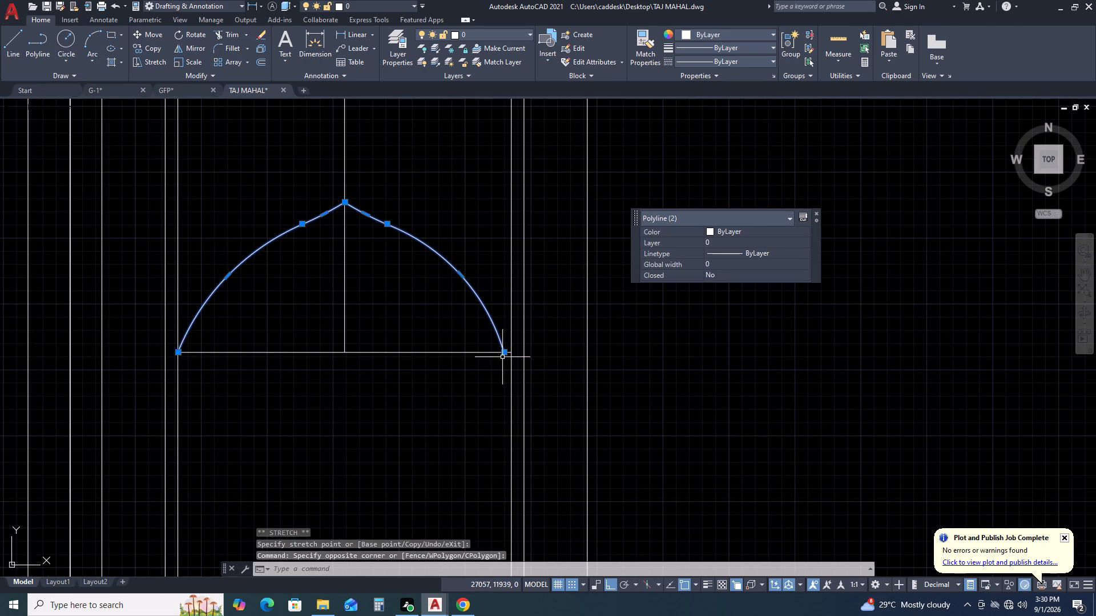
{"action": "left_click", "coordinate": [502, 353]}
{"action": "left_click", "coordinate": [511, 351]}
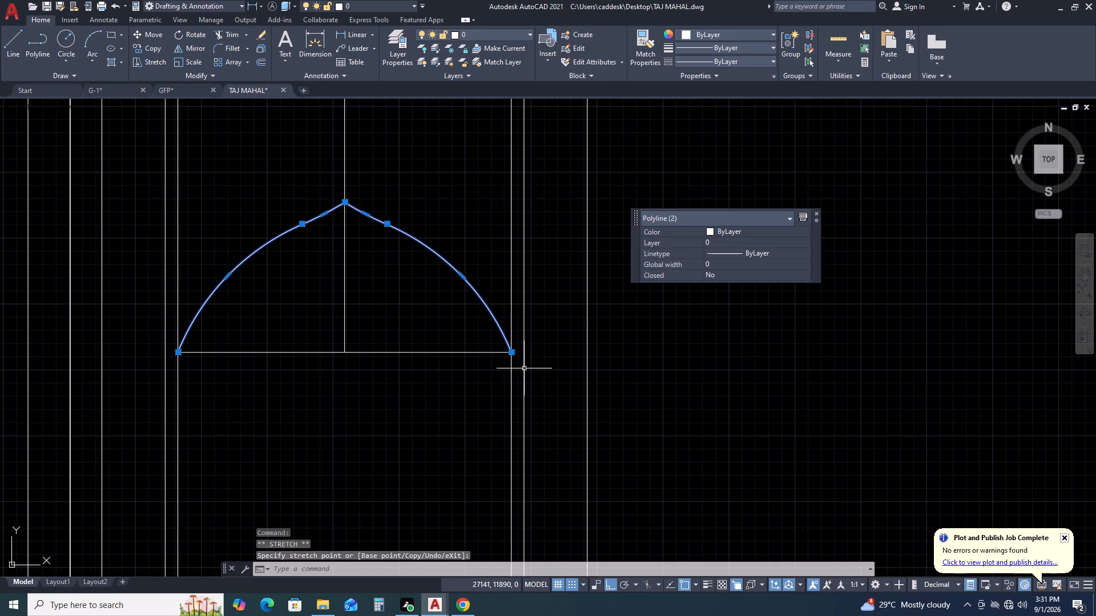
{"action": "scroll", "coordinate": [527, 370], "scroll_direction": "down", "scroll_amount": 2}
{"action": "middle_click_drag", "start_coordinate": [595, 369], "coordinate": [643, 392]}
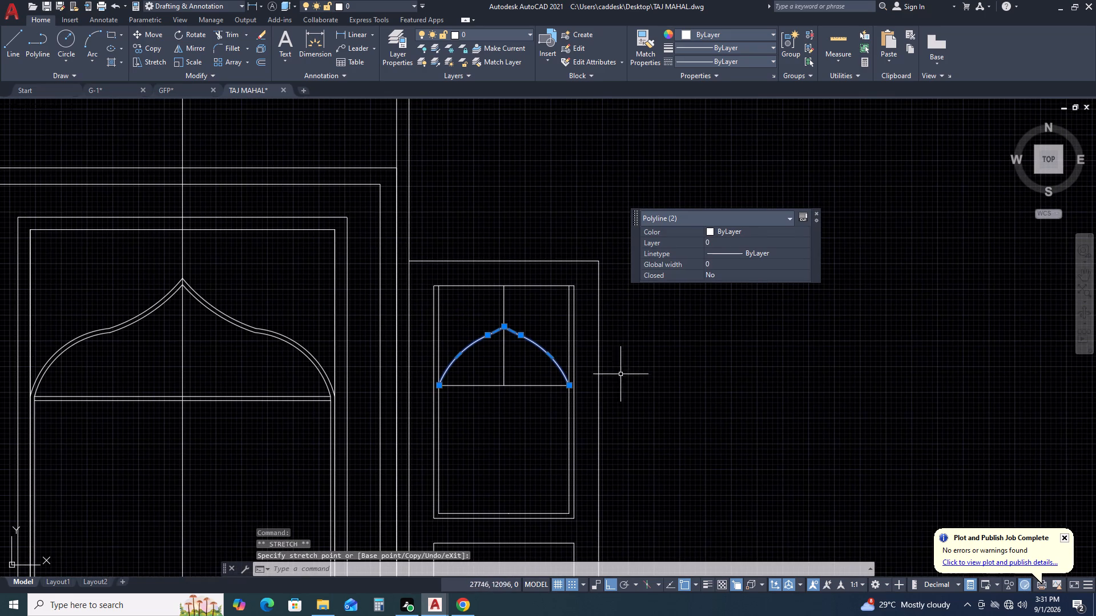
{"action": "key", "text": "Escape"}
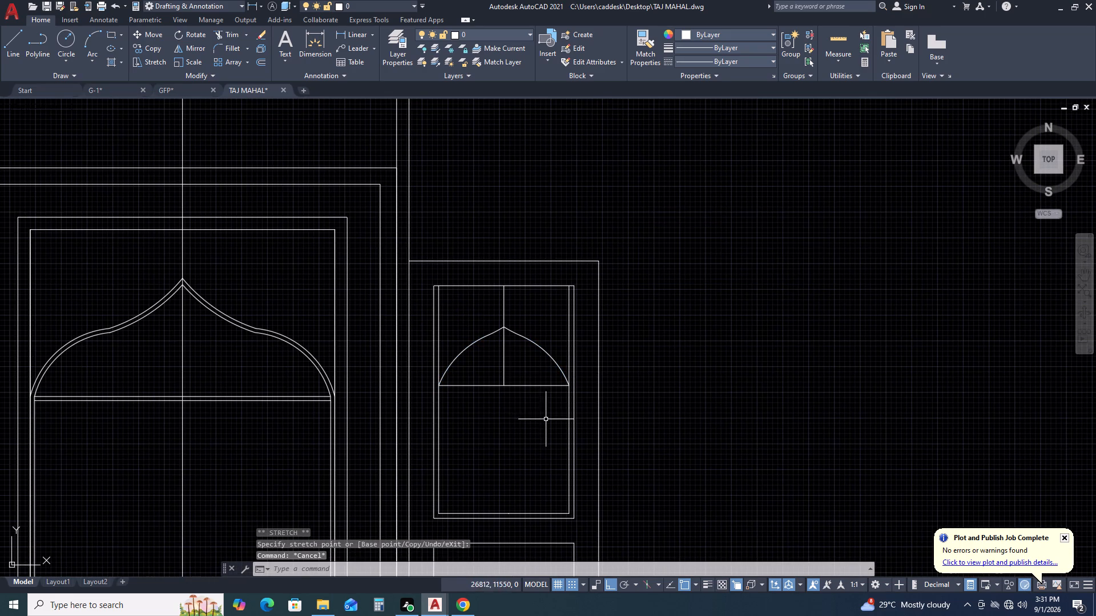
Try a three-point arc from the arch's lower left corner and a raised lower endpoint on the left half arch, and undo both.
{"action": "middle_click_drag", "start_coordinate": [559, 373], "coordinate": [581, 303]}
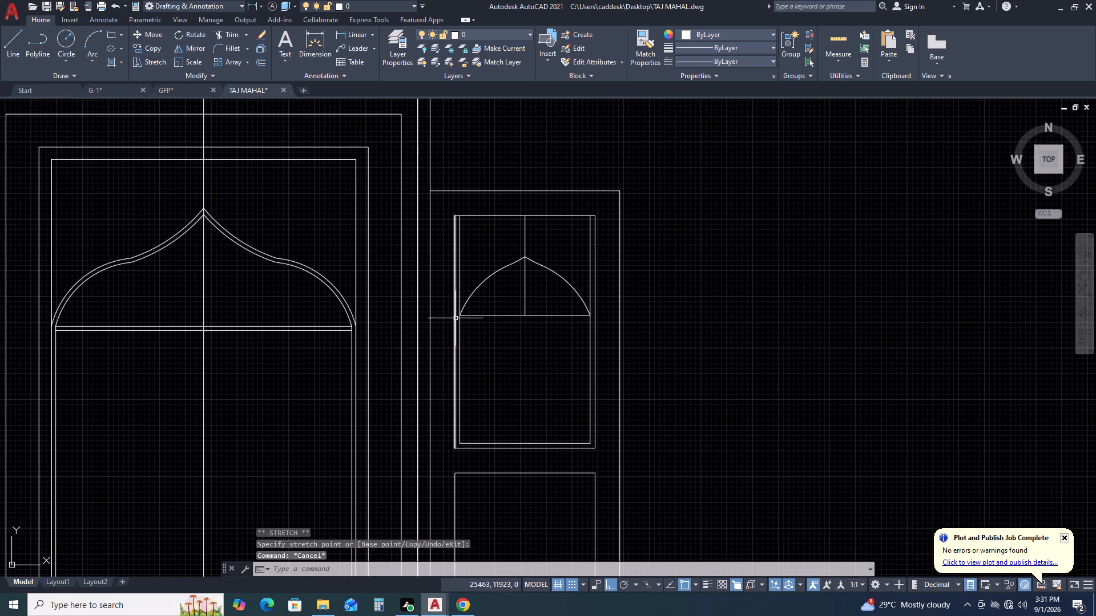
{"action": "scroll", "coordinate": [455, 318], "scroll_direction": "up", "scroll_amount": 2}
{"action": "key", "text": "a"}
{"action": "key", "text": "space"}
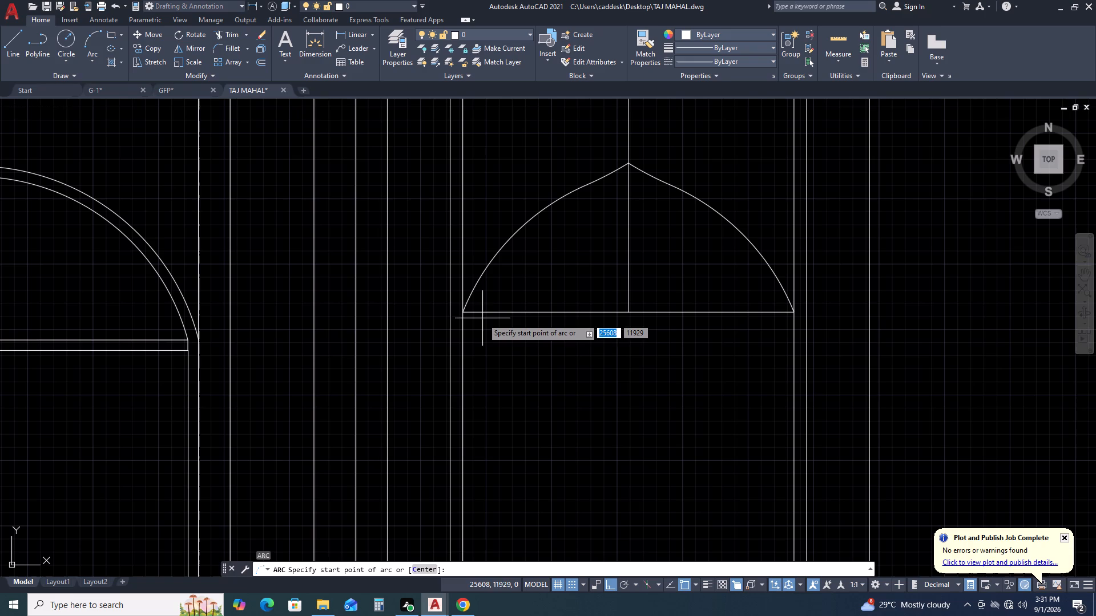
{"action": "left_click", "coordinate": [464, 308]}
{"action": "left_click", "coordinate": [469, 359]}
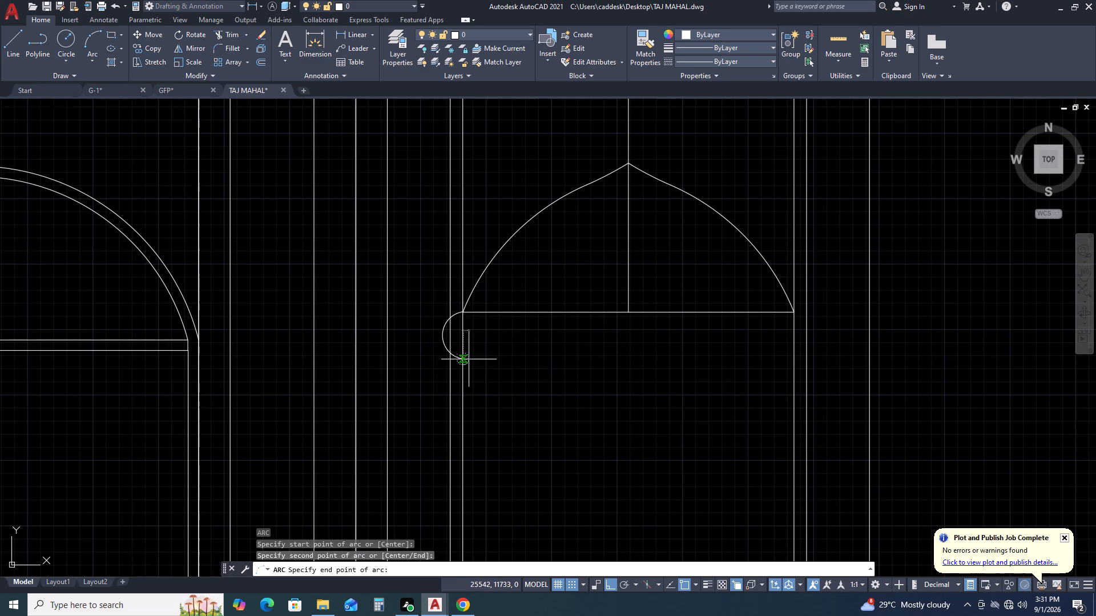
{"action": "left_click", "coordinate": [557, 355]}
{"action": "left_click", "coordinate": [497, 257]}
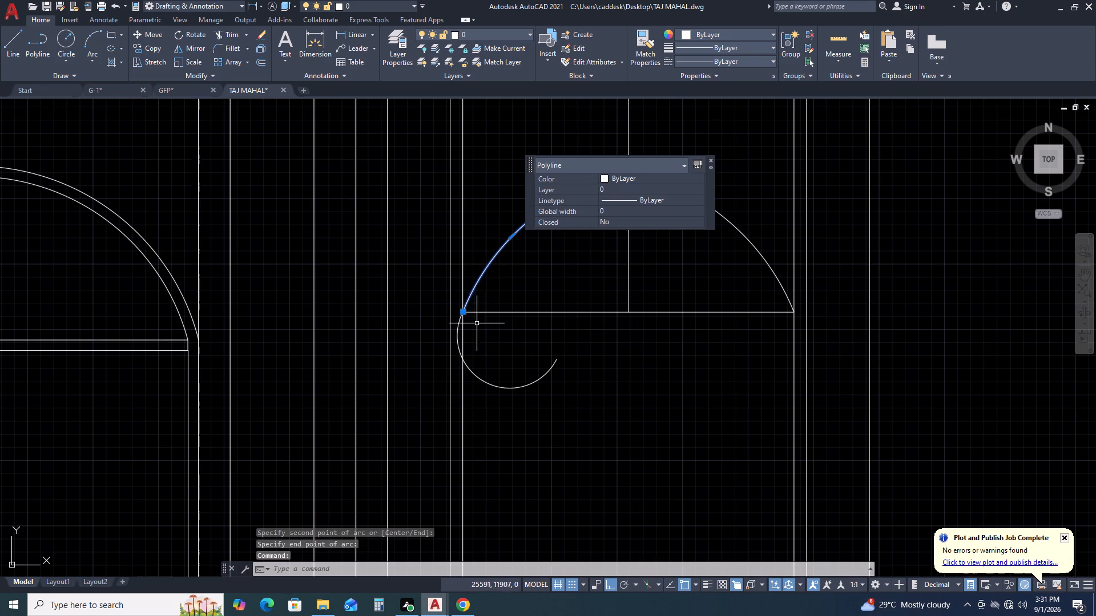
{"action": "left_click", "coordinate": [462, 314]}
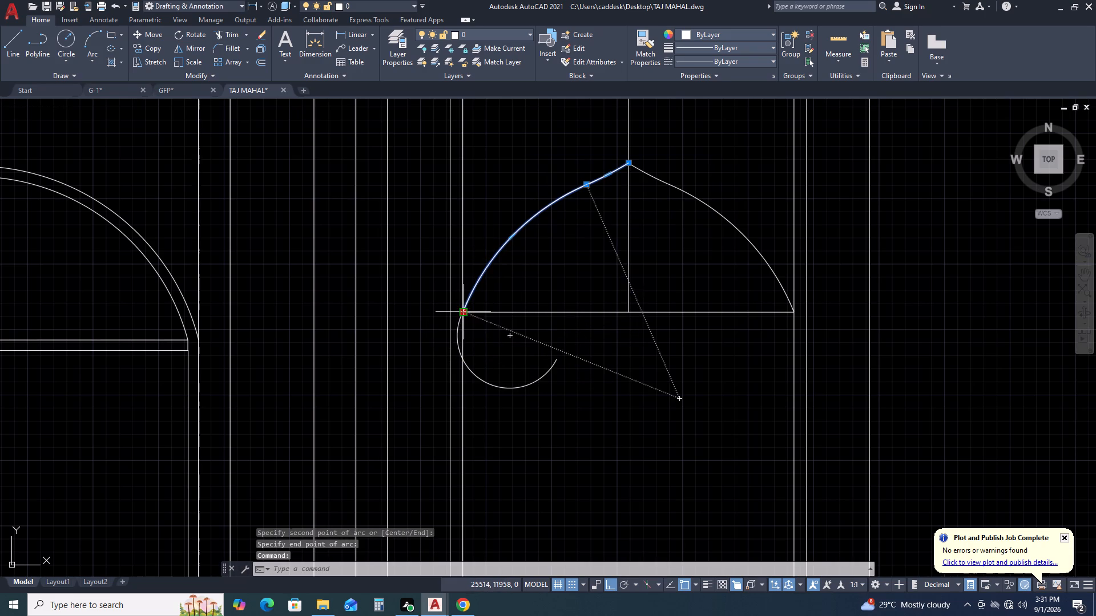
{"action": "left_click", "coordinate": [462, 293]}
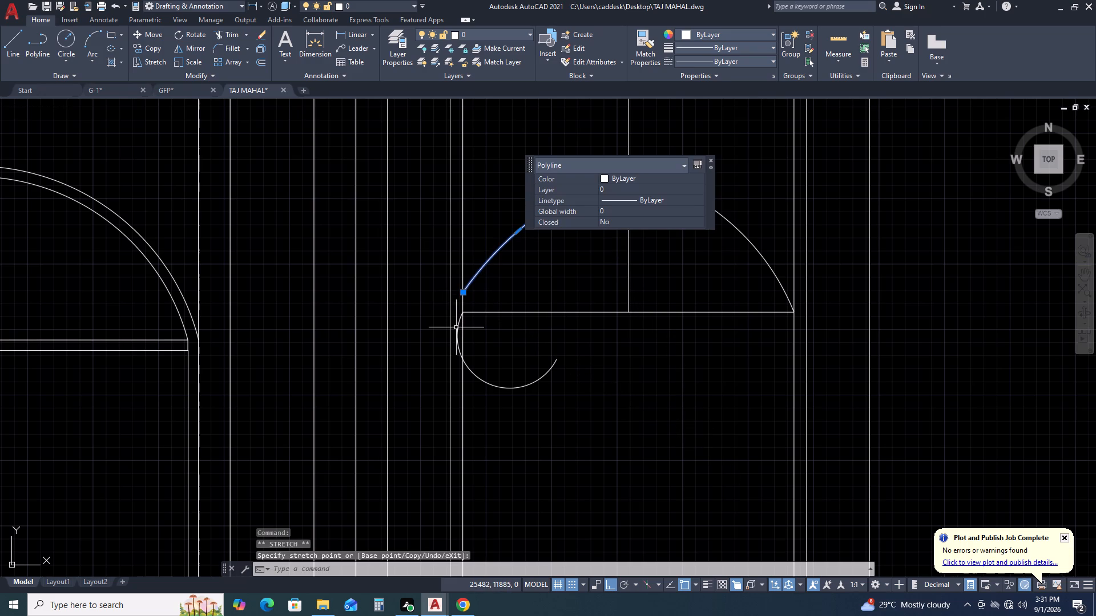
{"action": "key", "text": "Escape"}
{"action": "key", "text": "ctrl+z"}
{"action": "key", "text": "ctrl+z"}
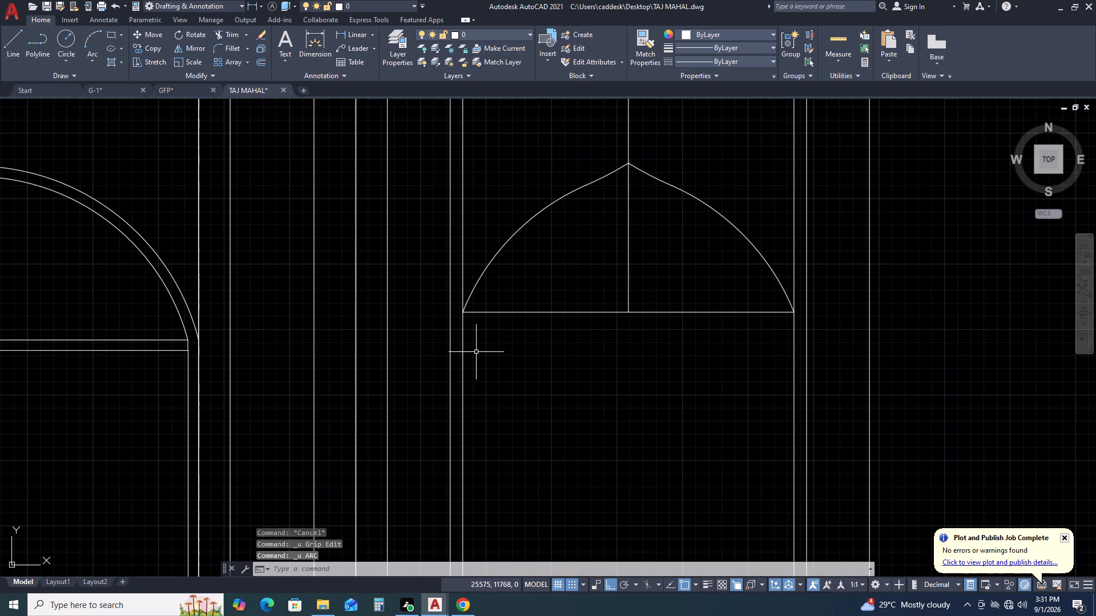
Stretch the vertex between the left half arch's two arcs horizontally about 250 units away from the centre line.
{"action": "scroll", "coordinate": [557, 295], "scroll_direction": "down", "scroll_amount": 1}
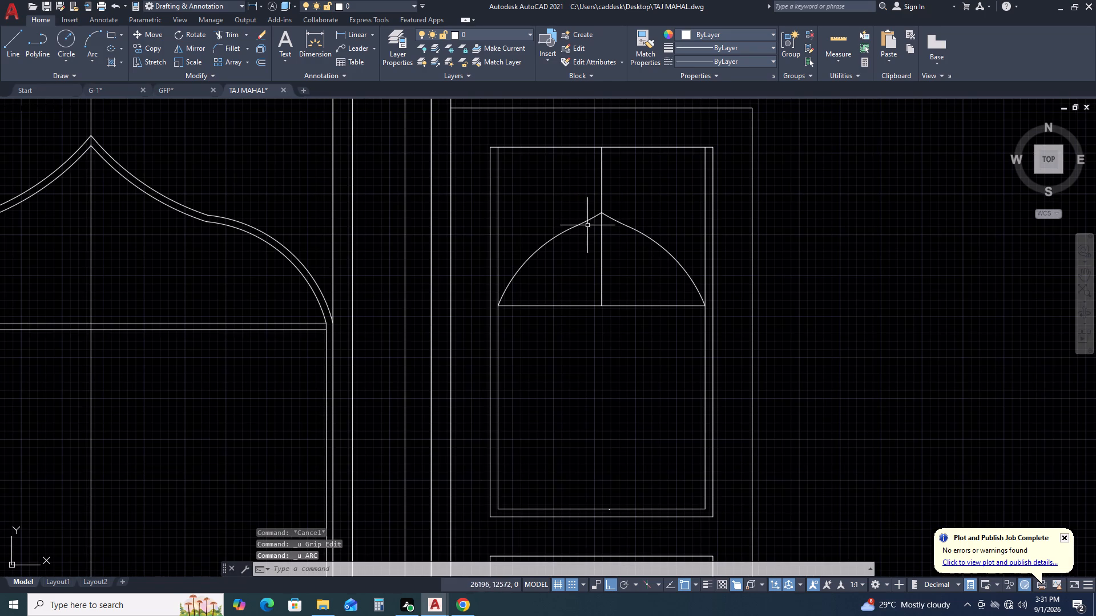
{"action": "left_click", "coordinate": [578, 223]}
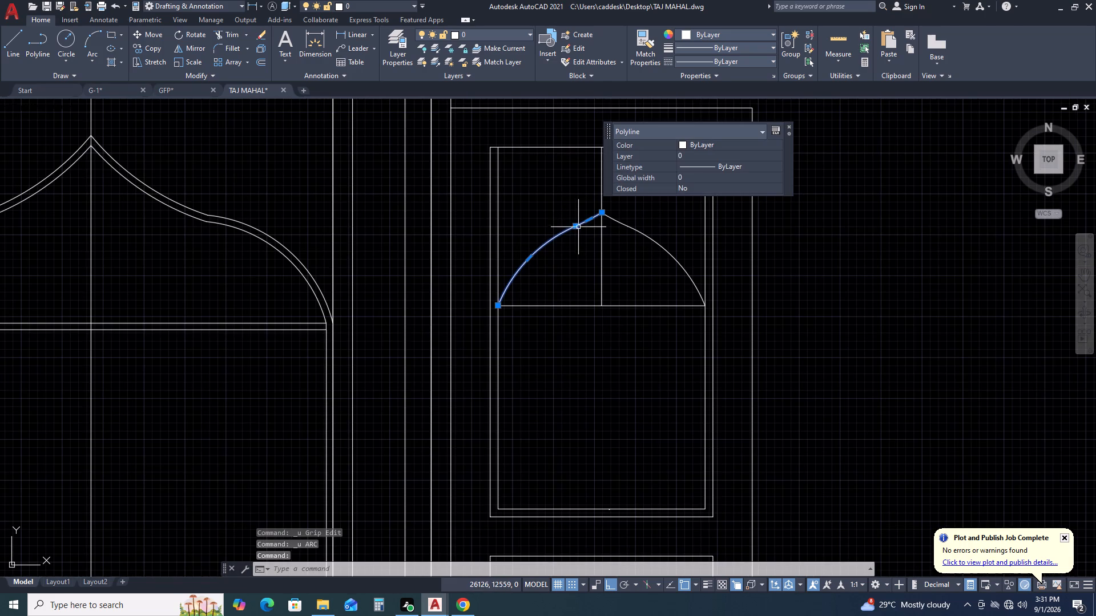
{"action": "left_click", "coordinate": [575, 226]}
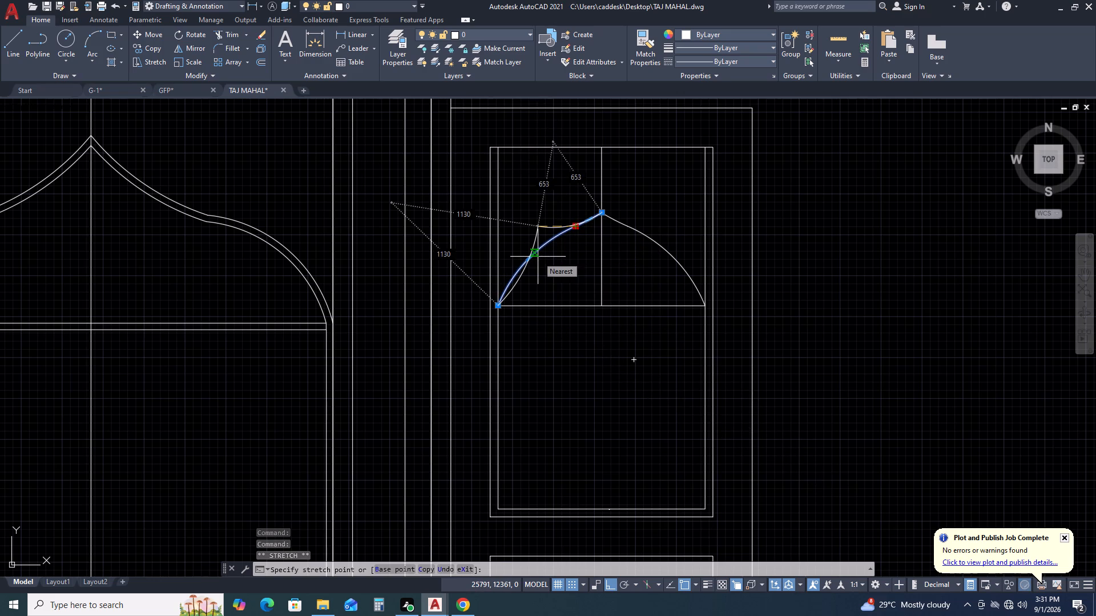
{"action": "key", "text": "Escape"}
{"action": "left_click", "coordinate": [574, 224]}
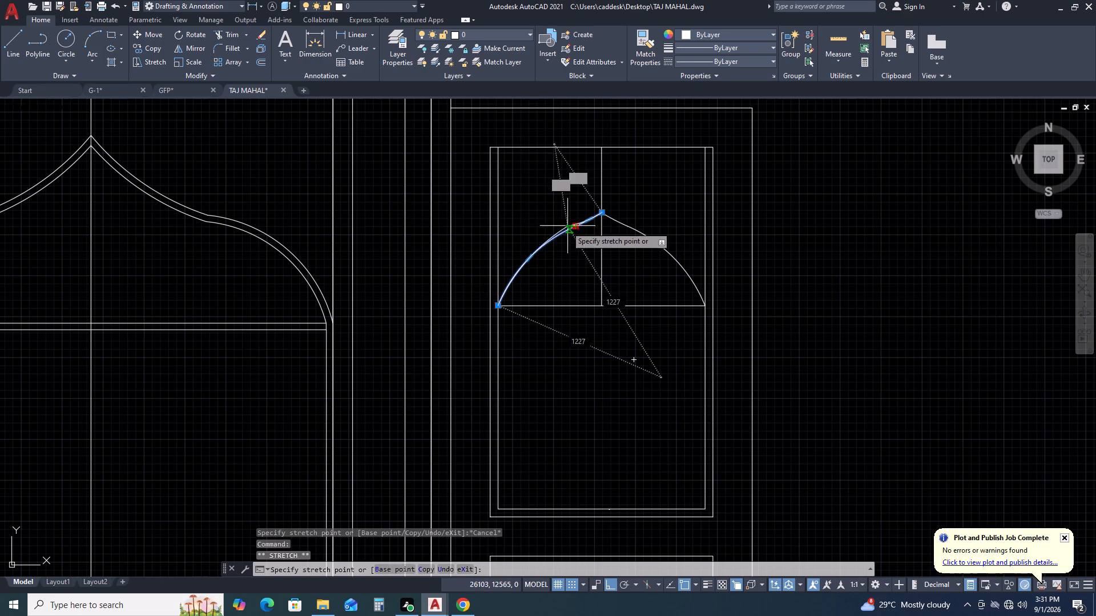
{"action": "left_click", "coordinate": [543, 258]}
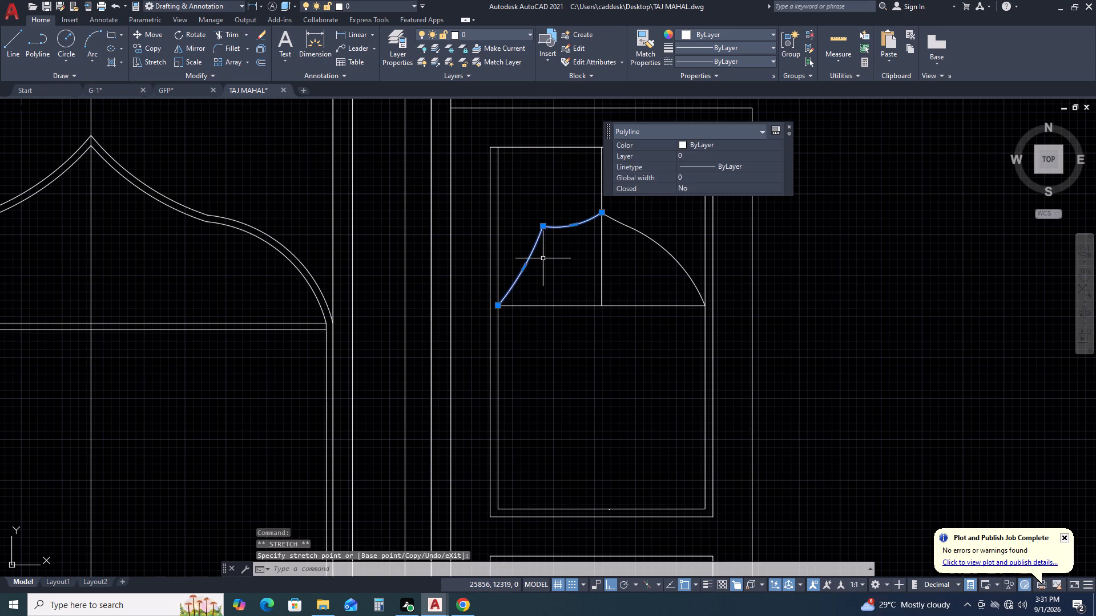
Stretch the same vertex of the left half arch straight down about 240 units.
{"action": "scroll", "coordinate": [538, 223], "scroll_direction": "up", "scroll_amount": 2}
{"action": "left_click", "coordinate": [543, 229]}
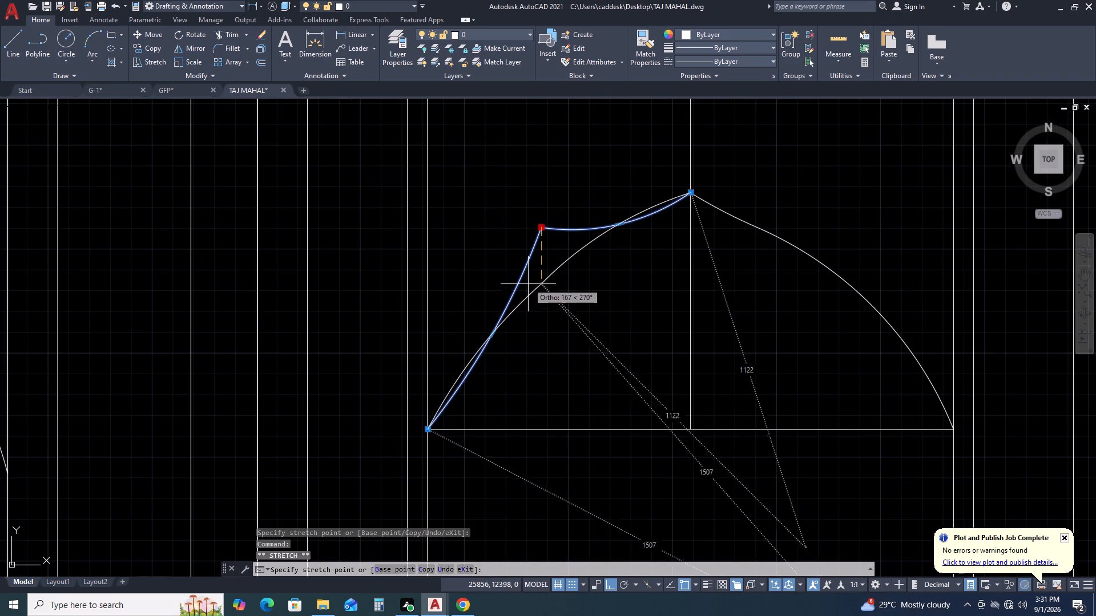
{"action": "left_click", "coordinate": [547, 307]}
{"action": "key", "text": "Escape"}
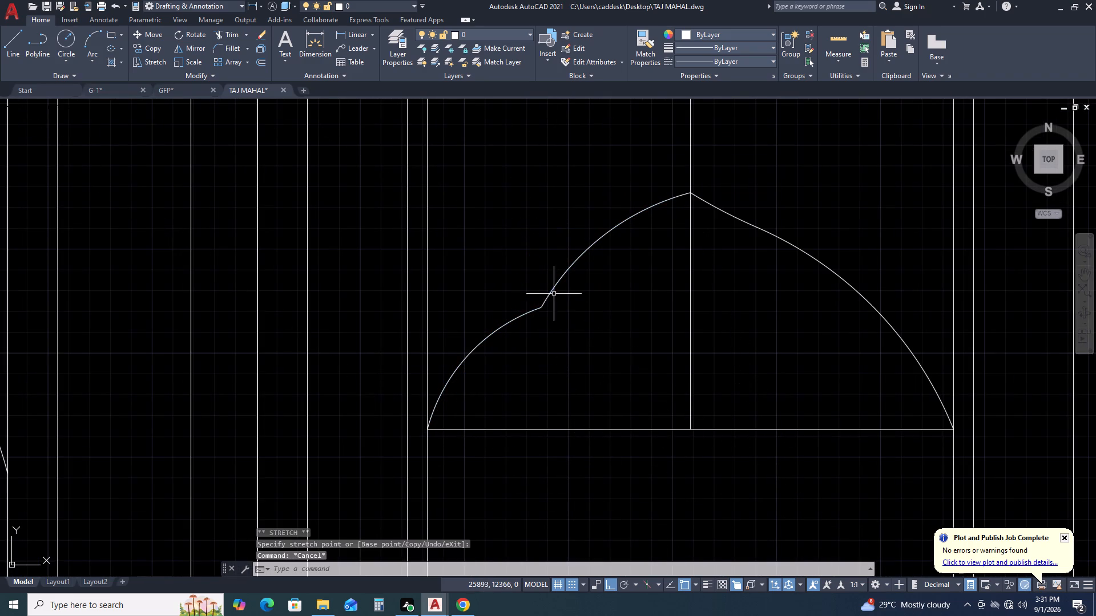
Stretch the left half arch's middle vertex straight up about 110 units to soften the notch between its arcs.
{"action": "middle_click_drag", "start_coordinate": [601, 286], "coordinate": [620, 321]}
{"action": "left_click", "coordinate": [565, 339]}
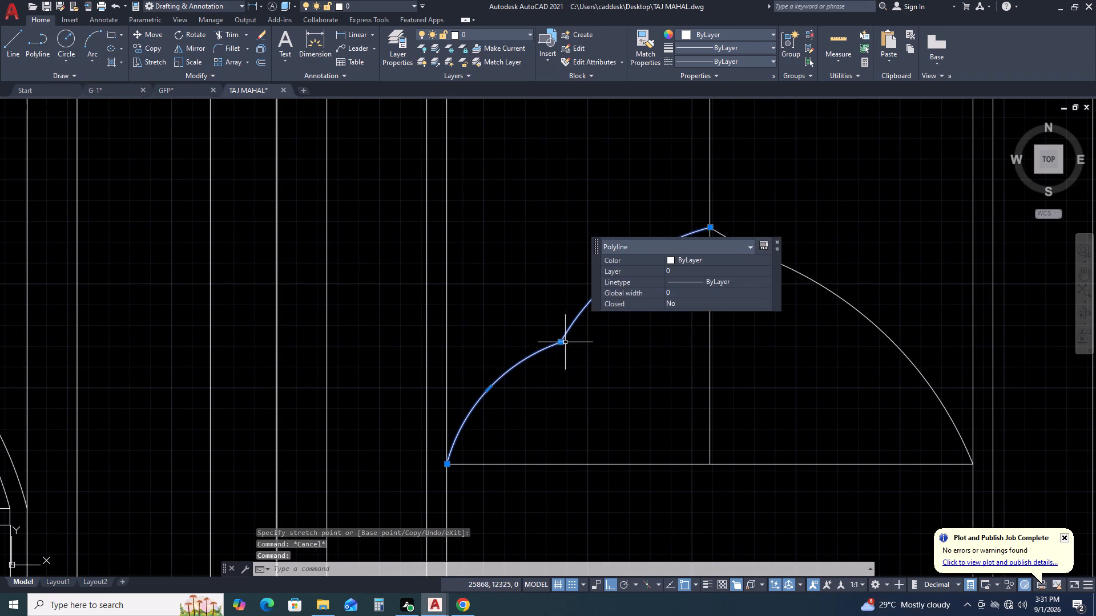
{"action": "middle_click_drag", "start_coordinate": [560, 309], "coordinate": [393, 294]}
{"action": "scroll", "coordinate": [385, 290], "scroll_direction": "down", "scroll_amount": 1}
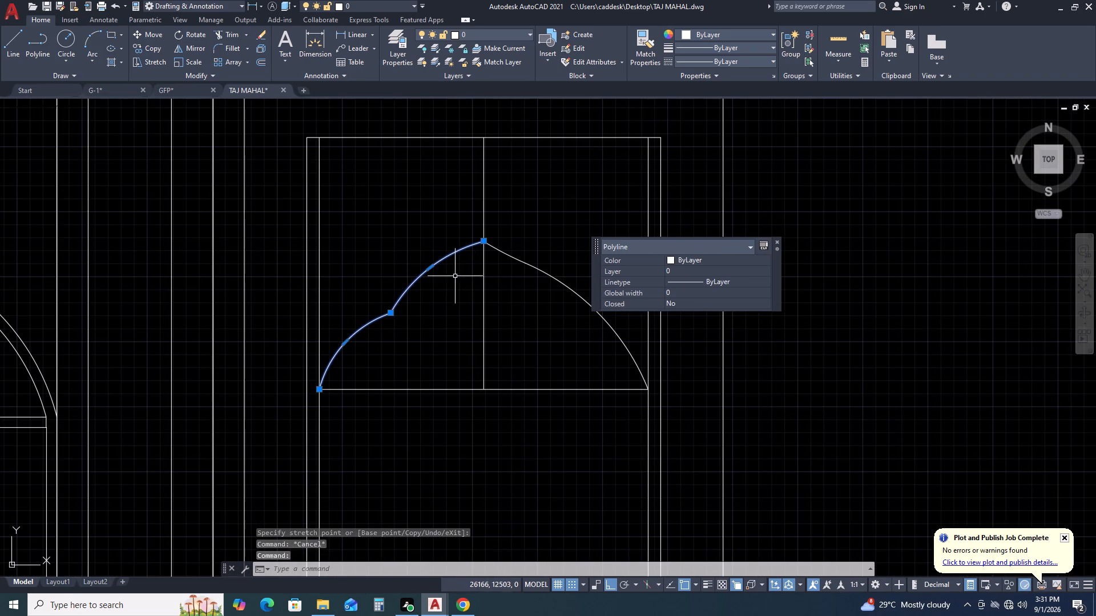
{"action": "left_click", "coordinate": [392, 313]}
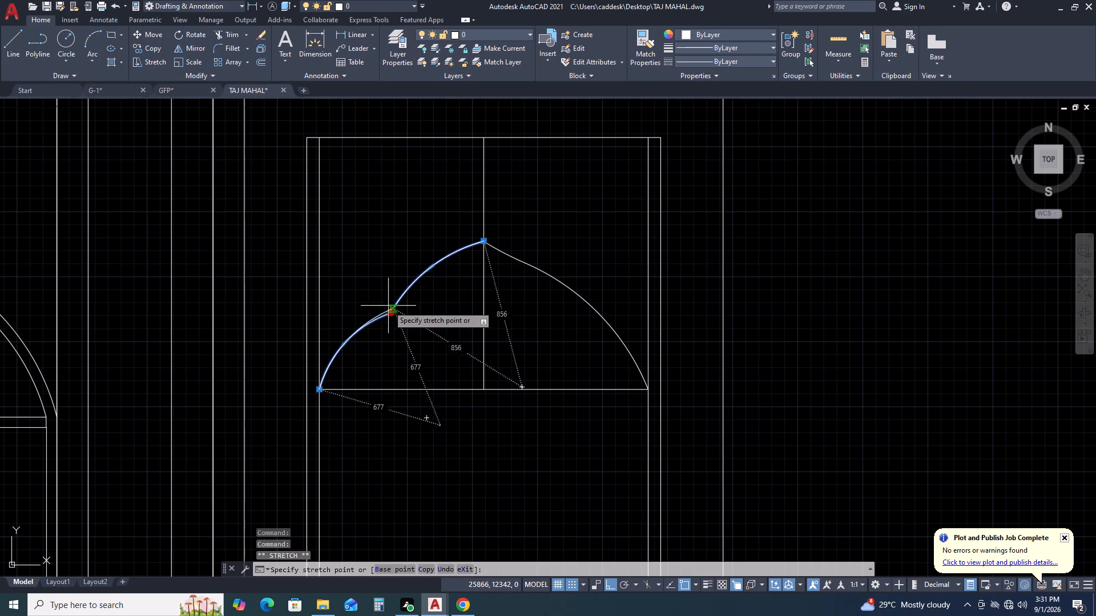
{"action": "left_click", "coordinate": [383, 290]}
{"action": "key", "text": "Escape"}
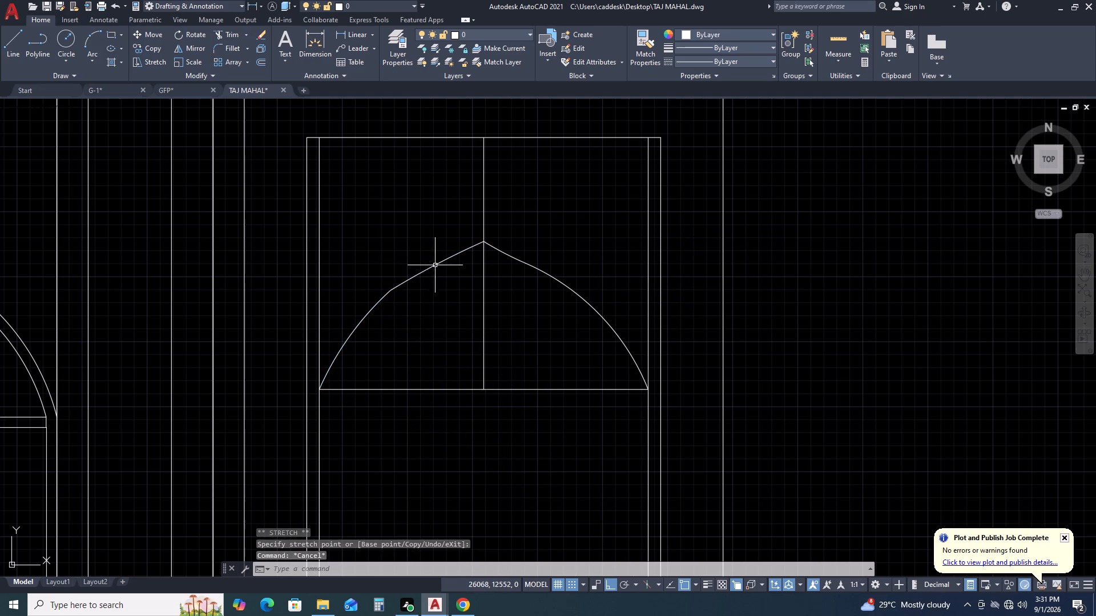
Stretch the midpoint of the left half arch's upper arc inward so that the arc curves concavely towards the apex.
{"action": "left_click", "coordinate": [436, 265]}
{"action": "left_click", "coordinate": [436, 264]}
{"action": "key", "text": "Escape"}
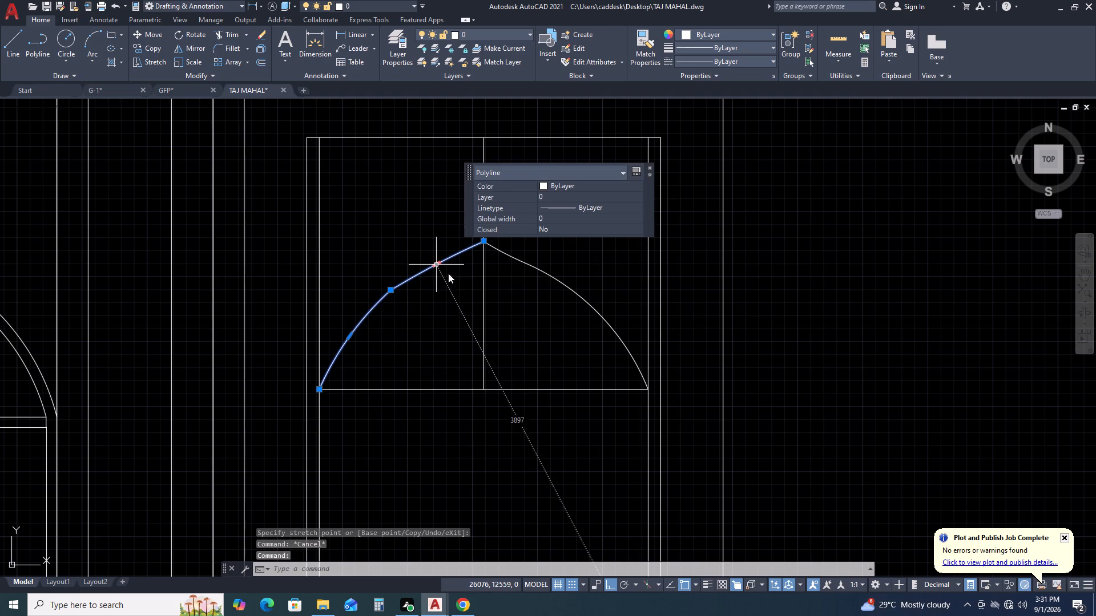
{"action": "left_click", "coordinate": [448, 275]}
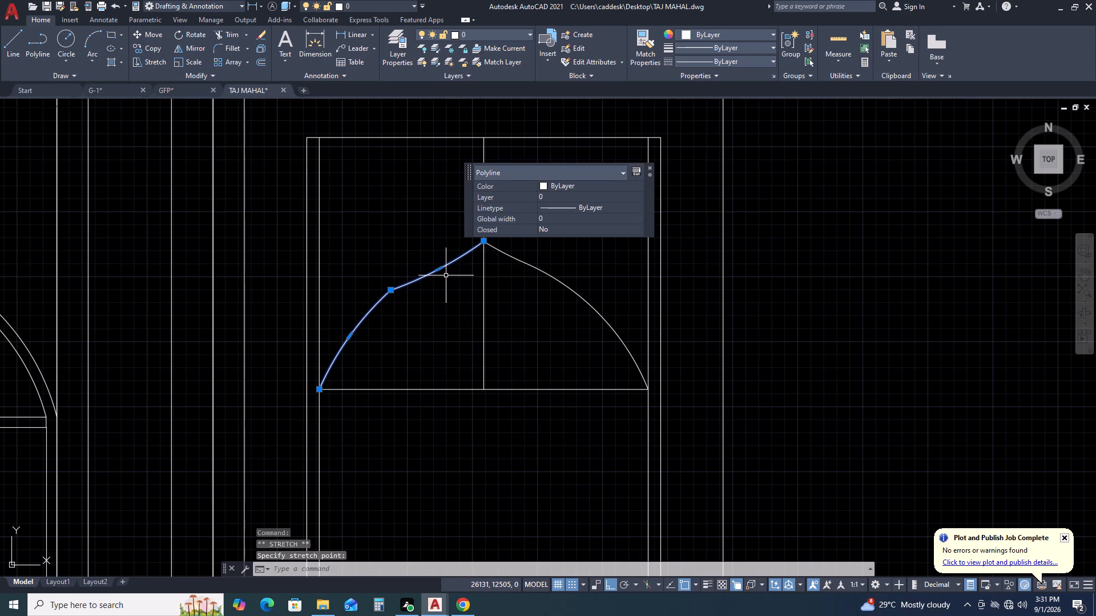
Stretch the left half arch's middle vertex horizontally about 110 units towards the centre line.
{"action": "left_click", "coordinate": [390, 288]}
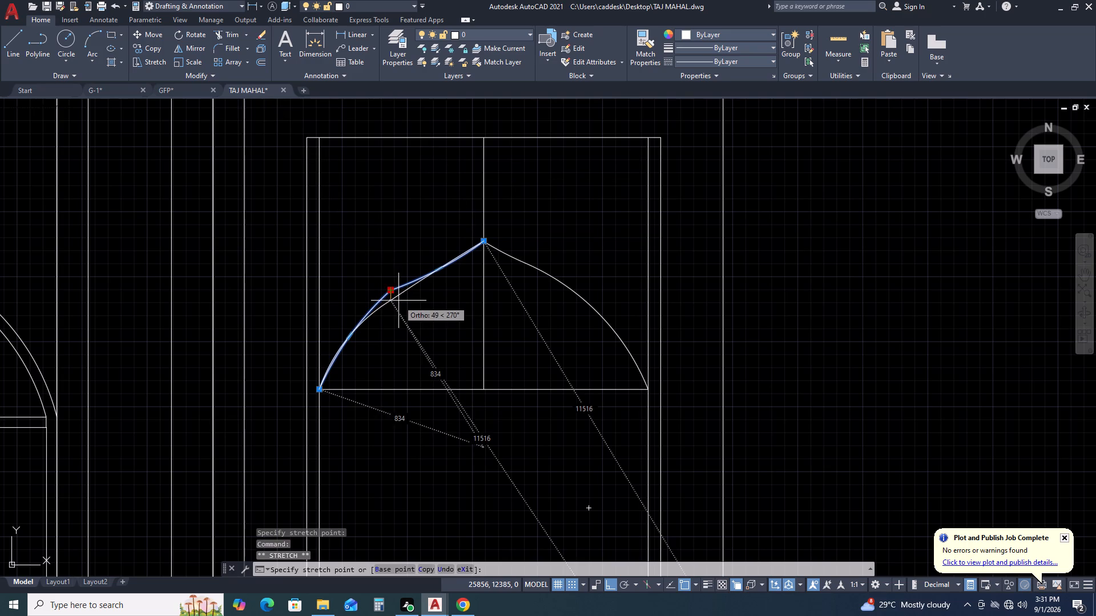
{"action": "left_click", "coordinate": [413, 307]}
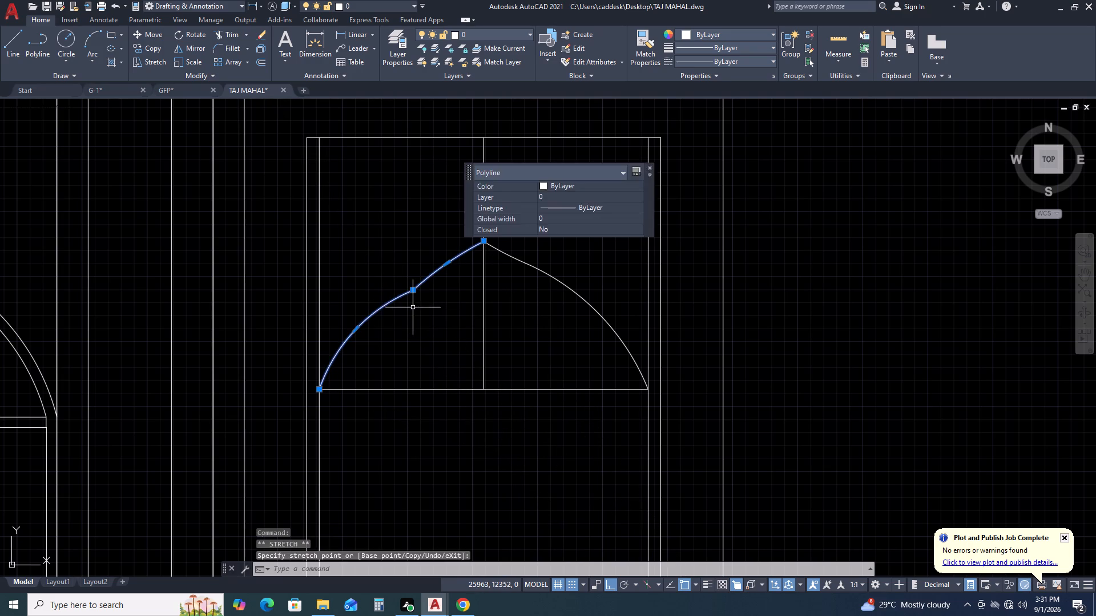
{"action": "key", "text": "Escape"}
Undo the recent grip edits on the left half arch back to its smooth shape mirroring the right half.
{"action": "scroll", "coordinate": [502, 265], "scroll_direction": "down", "scroll_amount": 1}
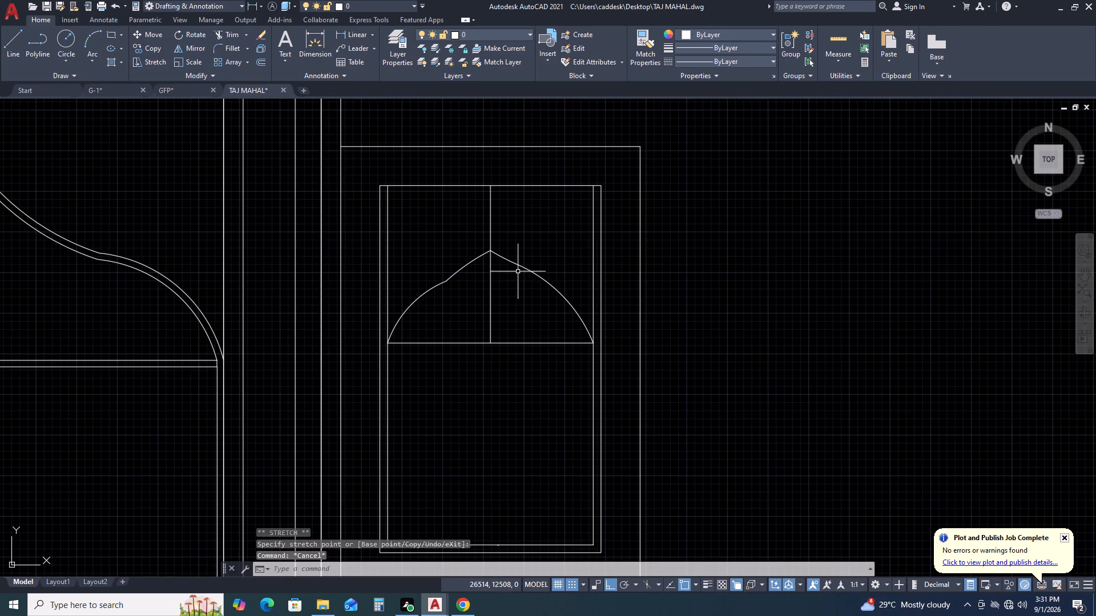
{"action": "key", "text": "ctrl+z"}
{"action": "key", "text": "ctrl+z"}
{"action": "key", "text": "ctrl+z"}
{"action": "key", "text": "ctrl+z"}
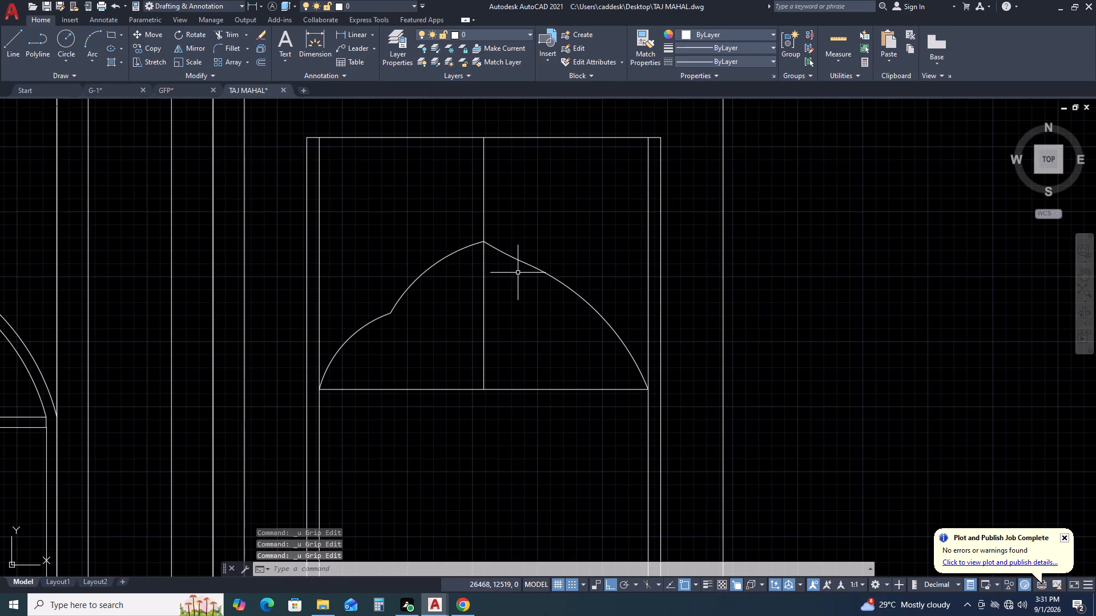
{"action": "key", "text": "z"}
{"action": "key", "text": "ctrl+z"}
{"action": "key", "text": "Escape"}
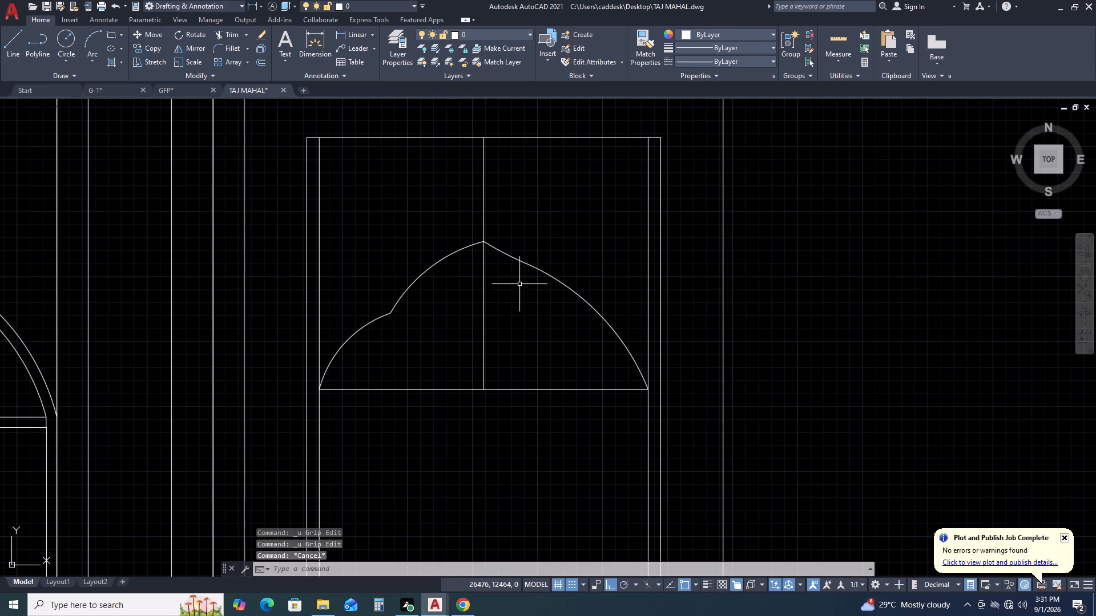
{"action": "key", "text": "ctrl+z"}
{"action": "type", "text": "ZZ"}
{"action": "key", "text": "z"}
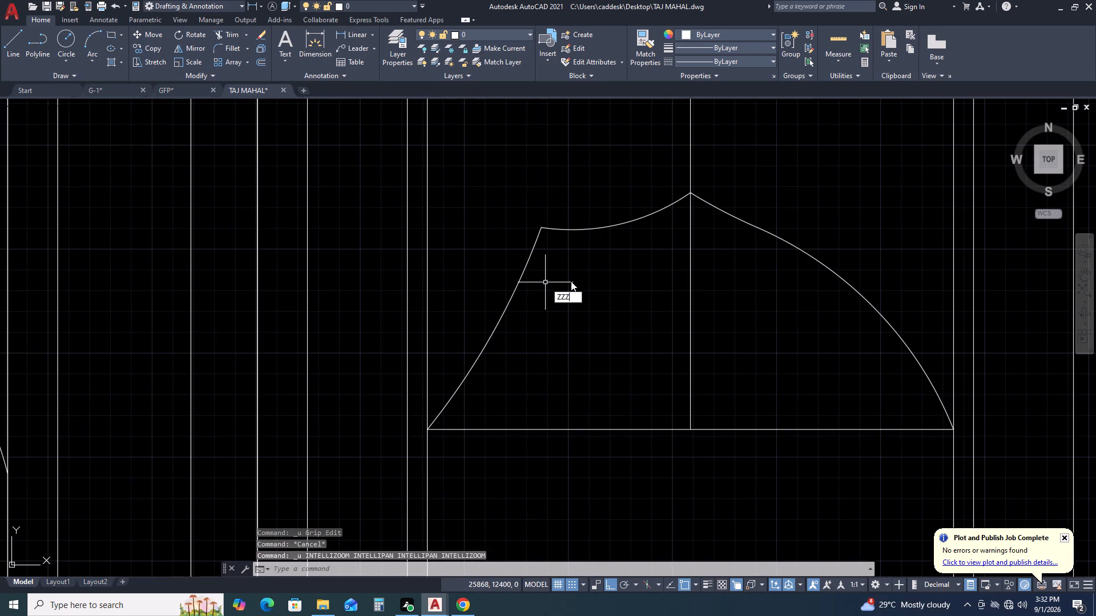
{"action": "key", "text": "Escape"}
{"action": "key", "text": "ctrl+z"}
{"action": "key", "text": "ctrl+z"}
{"action": "key", "text": "ctrl+z"}
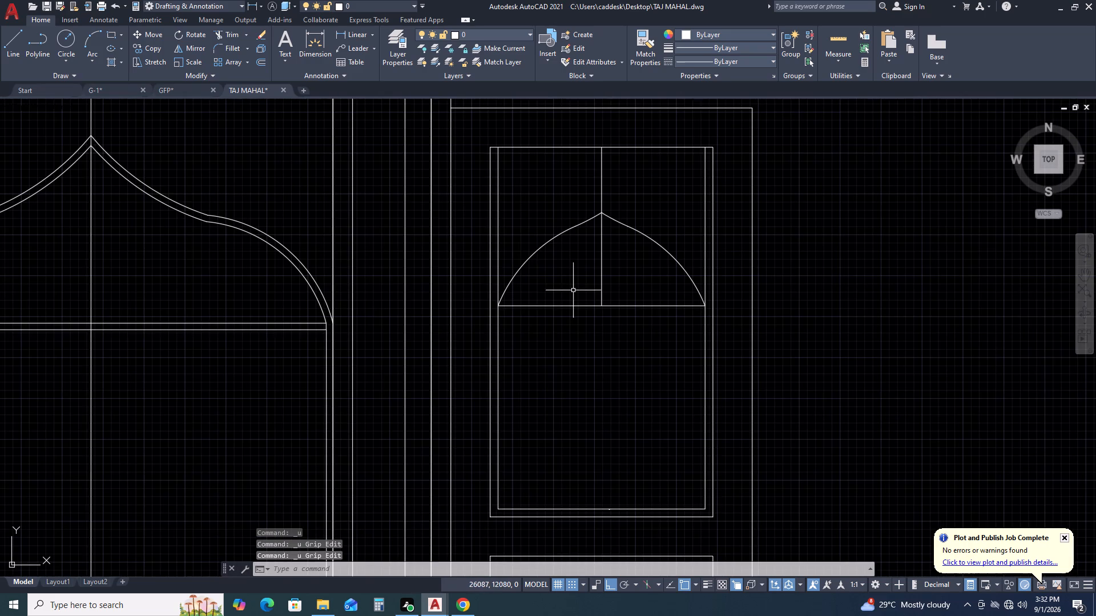
{"action": "key", "text": "ctrl+z"}
Draw a three-point arc from the arch's lower left corner through a point about 385 units straight below, ending level with it at the centre line.
{"action": "middle_click_drag", "start_coordinate": [633, 228], "coordinate": [591, 258]}
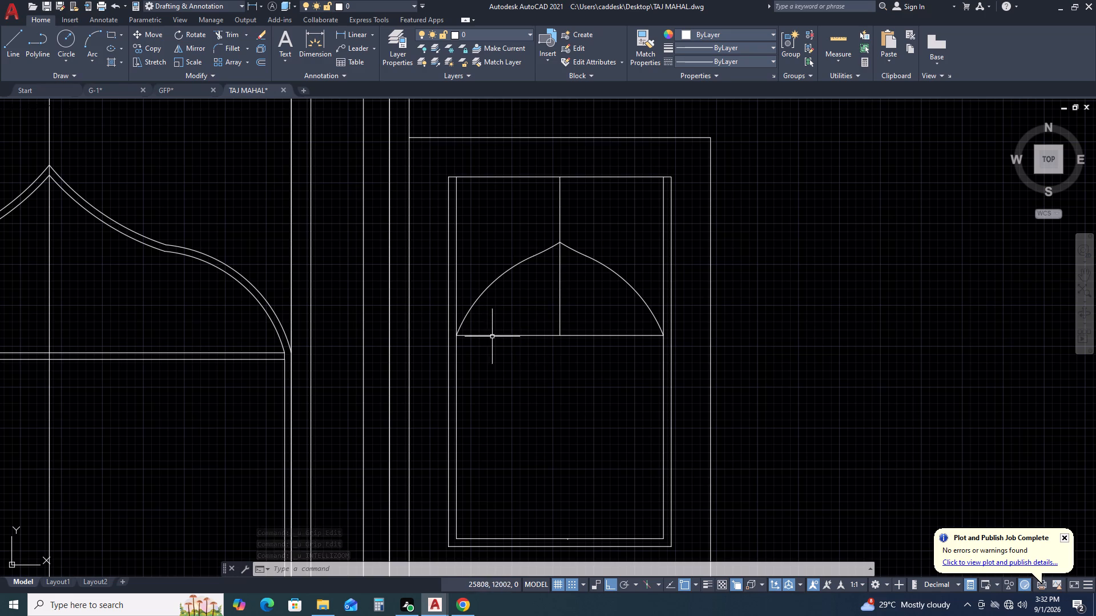
{"action": "middle_click_drag", "start_coordinate": [499, 329], "coordinate": [518, 313]}
{"action": "middle_click_drag", "start_coordinate": [544, 287], "coordinate": [550, 277]}
{"action": "middle_click", "coordinate": [550, 276]}
{"action": "scroll", "coordinate": [543, 282], "scroll_direction": "down", "scroll_amount": 1}
{"action": "key", "text": "a"}
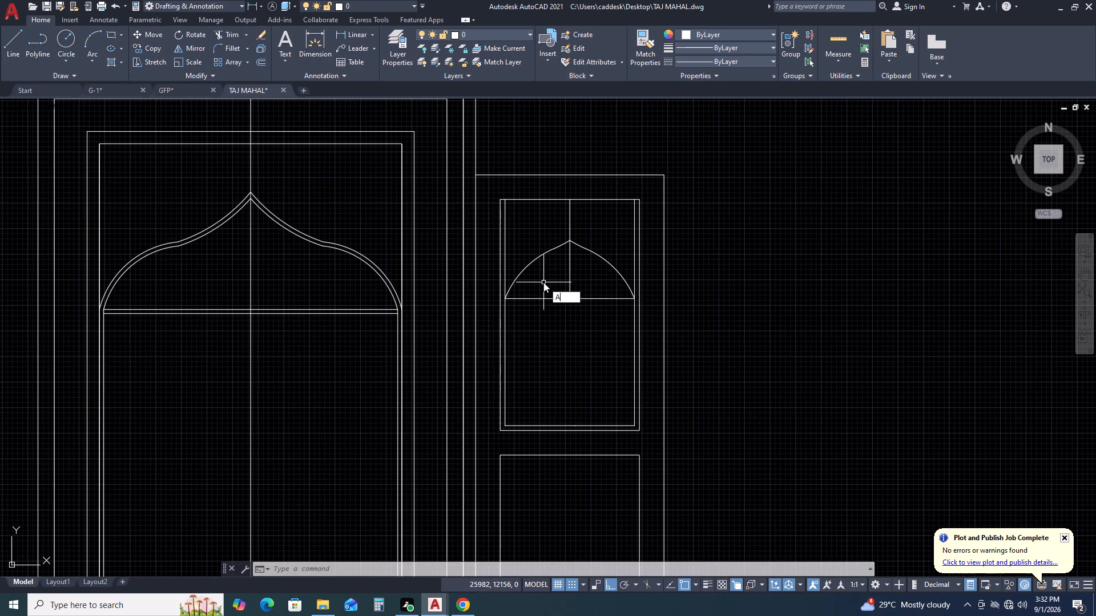
{"action": "key", "text": "space"}
{"action": "scroll", "coordinate": [506, 305], "scroll_direction": "up", "scroll_amount": 1}
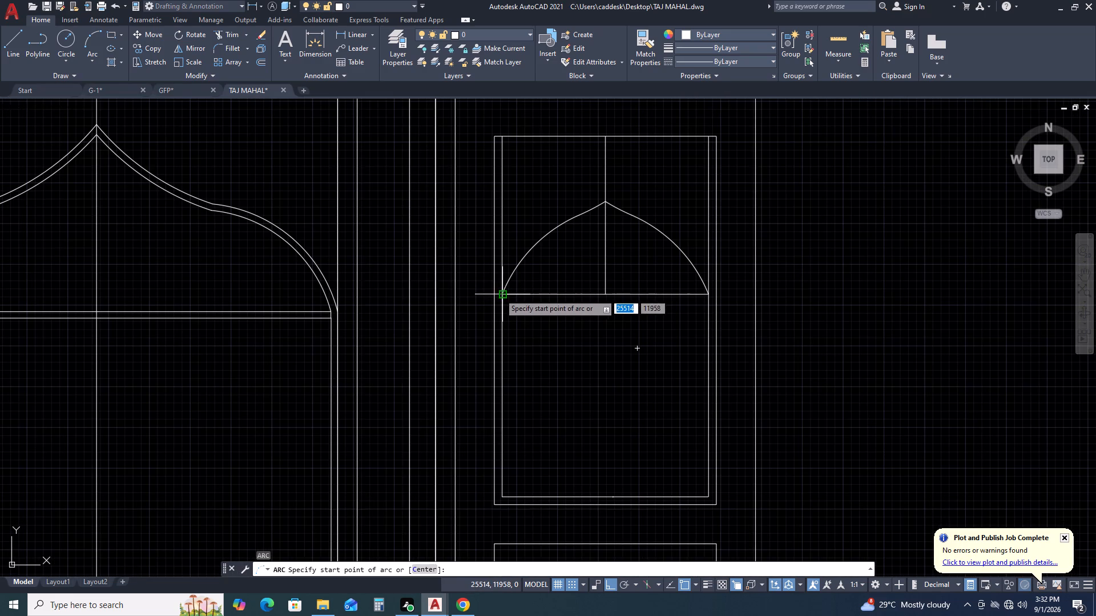
{"action": "left_click", "coordinate": [499, 294]}
{"action": "left_click", "coordinate": [502, 345]}
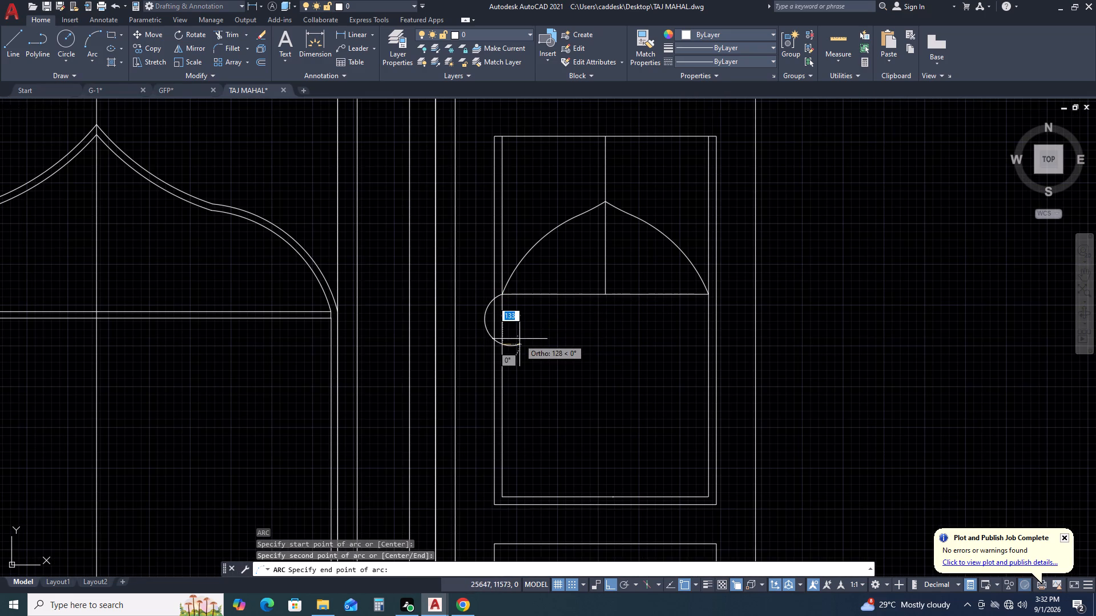
{"action": "left_click", "coordinate": [604, 306]}
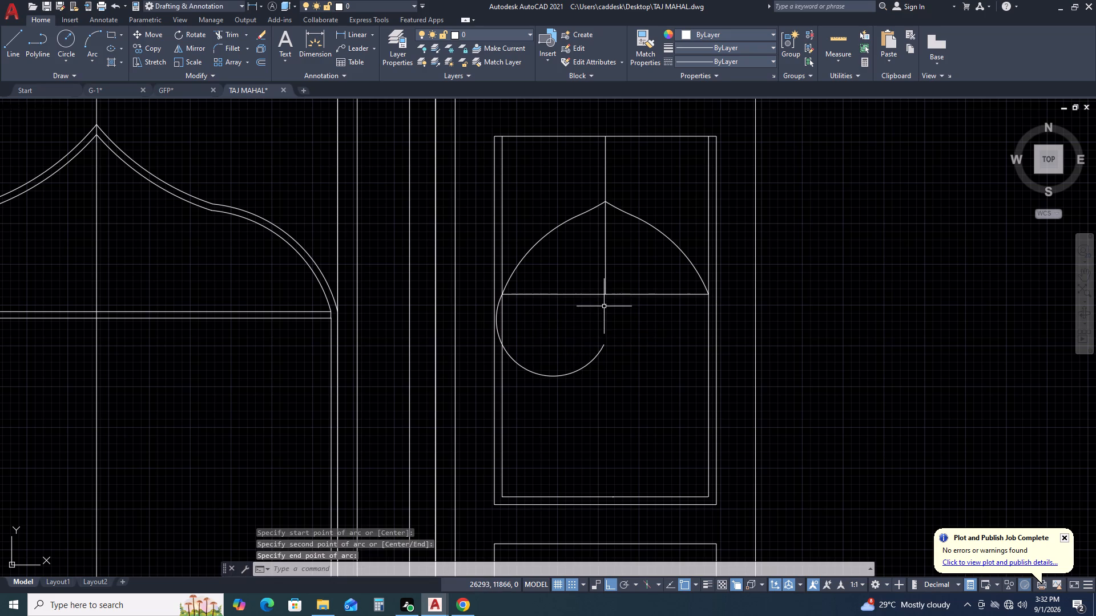
Trim the new arc's portion inside the inner frame line, keeping only the small bulge outside it.
{"action": "type", "text": "TR"}
{"action": "key", "text": "space"}
{"action": "left_click", "coordinate": [563, 330]}
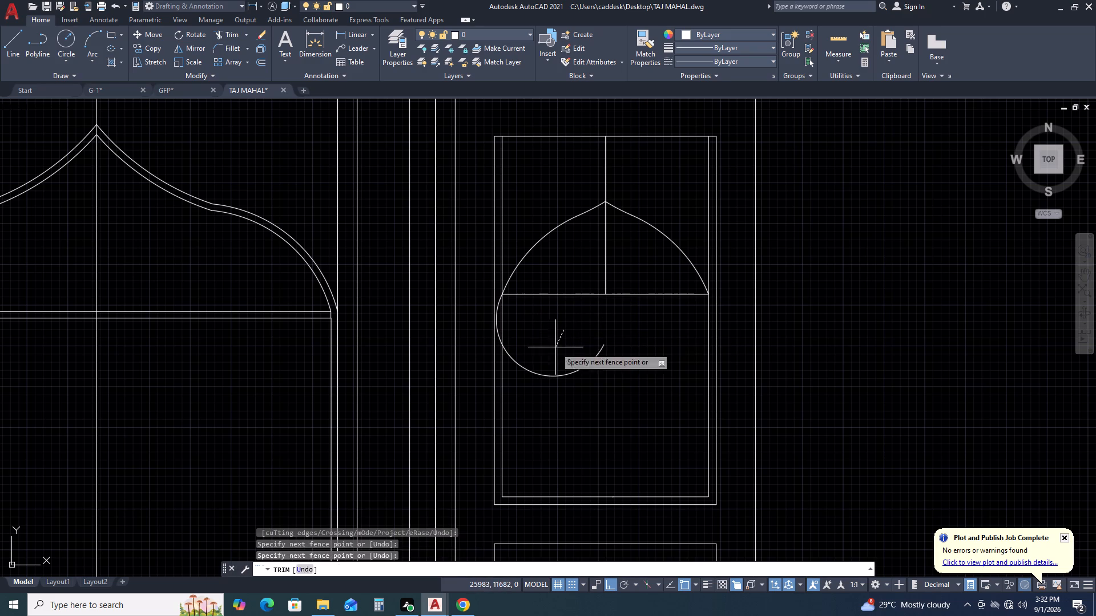
{"action": "left_click", "coordinate": [529, 406]}
{"action": "key", "text": "Escape"}
Move both half arches and the small arc straight up so the small arc's lower end meets the base line's left end.
{"action": "scroll", "coordinate": [506, 325], "scroll_direction": "up", "scroll_amount": 3}
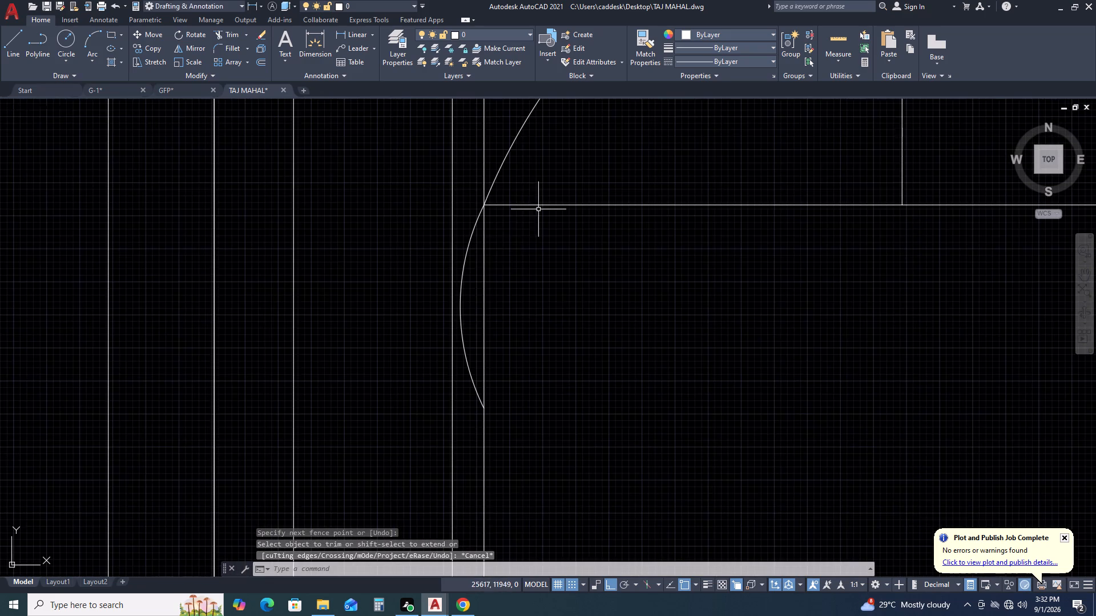
{"action": "middle_click_drag", "start_coordinate": [543, 215], "coordinate": [549, 325]}
{"action": "scroll", "coordinate": [551, 314], "scroll_direction": "down", "scroll_amount": 2}
{"action": "scroll", "coordinate": [540, 286], "scroll_direction": "up", "scroll_amount": 2}
{"action": "left_click_drag", "start_coordinate": [577, 306], "coordinate": [574, 294]}
{"action": "left_click", "coordinate": [550, 241]}
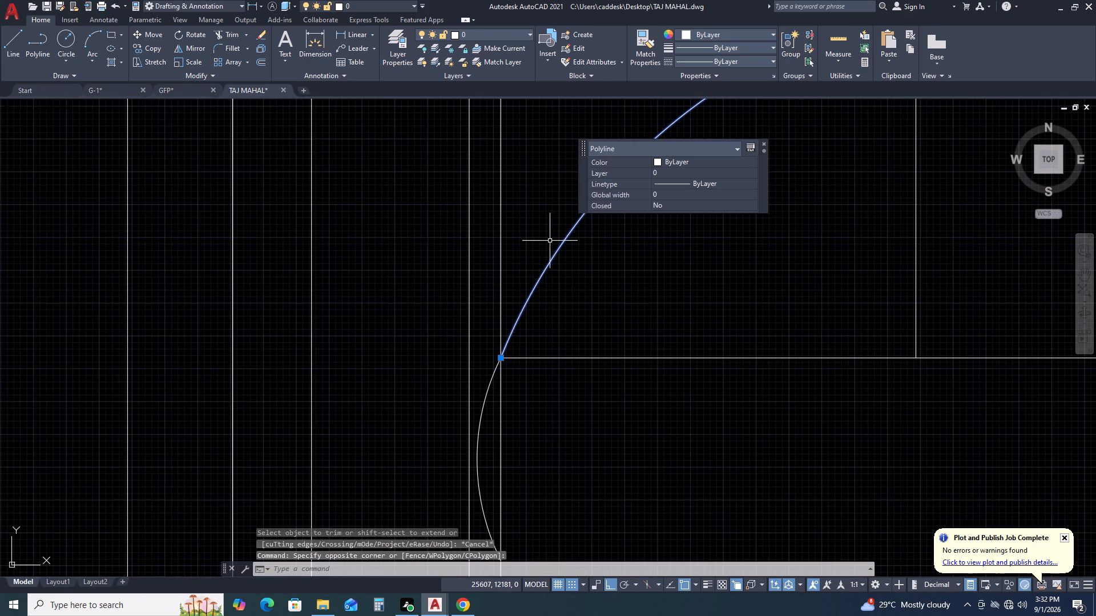
{"action": "left_click", "coordinate": [488, 400]}
{"action": "left_click", "coordinate": [485, 378]}
{"action": "scroll", "coordinate": [522, 350], "scroll_direction": "down", "scroll_amount": 1}
{"action": "middle_click_drag", "start_coordinate": [564, 390], "coordinate": [456, 374]}
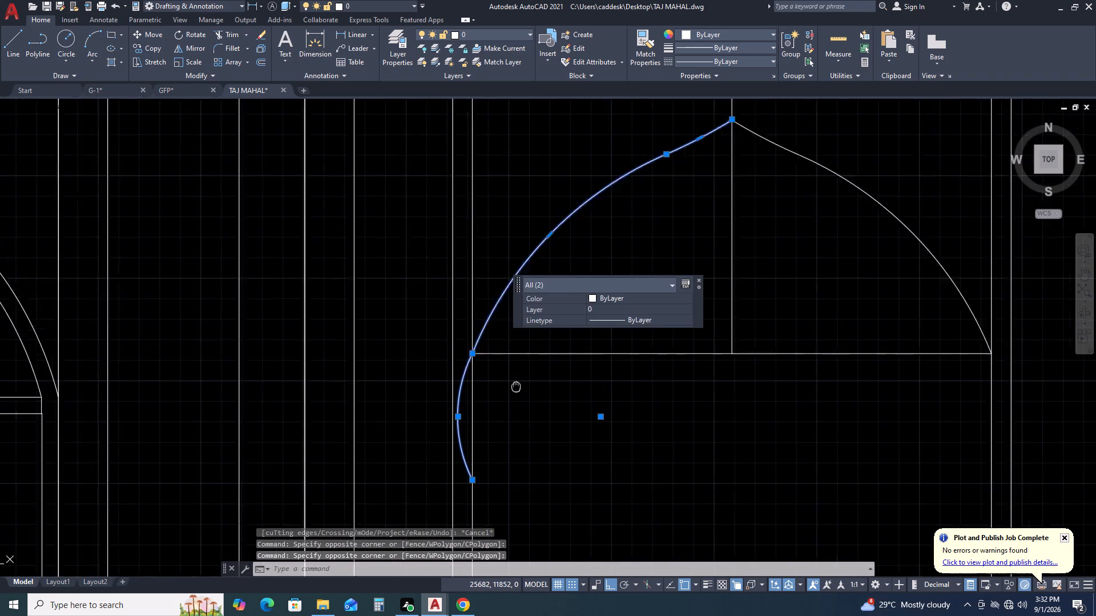
{"action": "middle_click_drag", "start_coordinate": [456, 374], "coordinate": [445, 370]}
{"action": "scroll", "coordinate": [515, 334], "scroll_direction": "down", "scroll_amount": 1}
{"action": "left_click", "coordinate": [698, 213]}
{"action": "left_click_drag", "start_coordinate": [667, 216], "coordinate": [656, 221]}
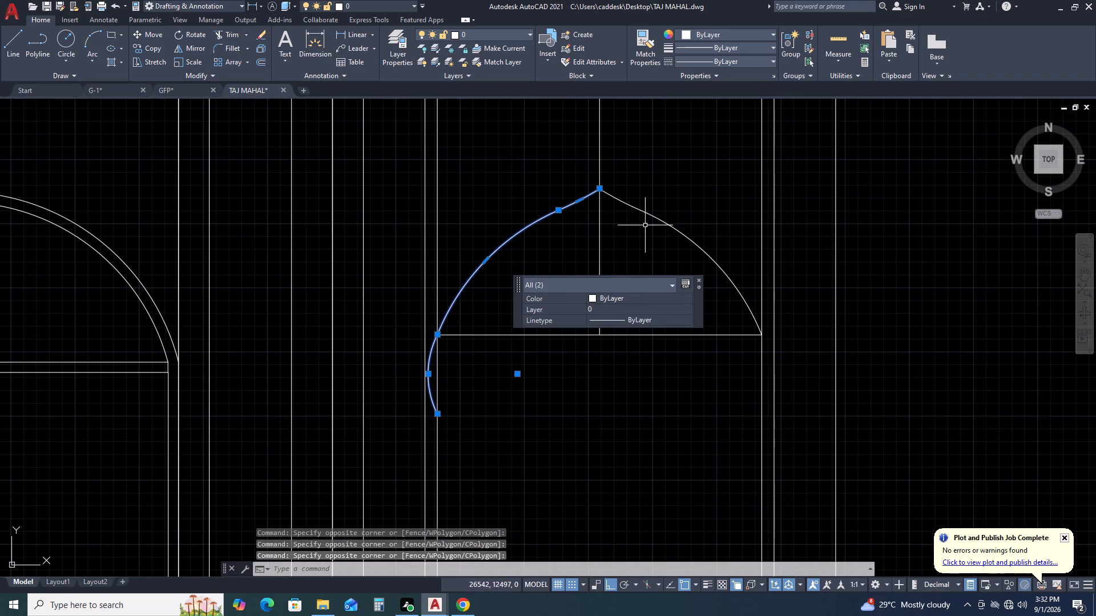
{"action": "left_click", "coordinate": [640, 200]}
{"action": "left_click", "coordinate": [622, 193]}
{"action": "left_click", "coordinate": [616, 200]}
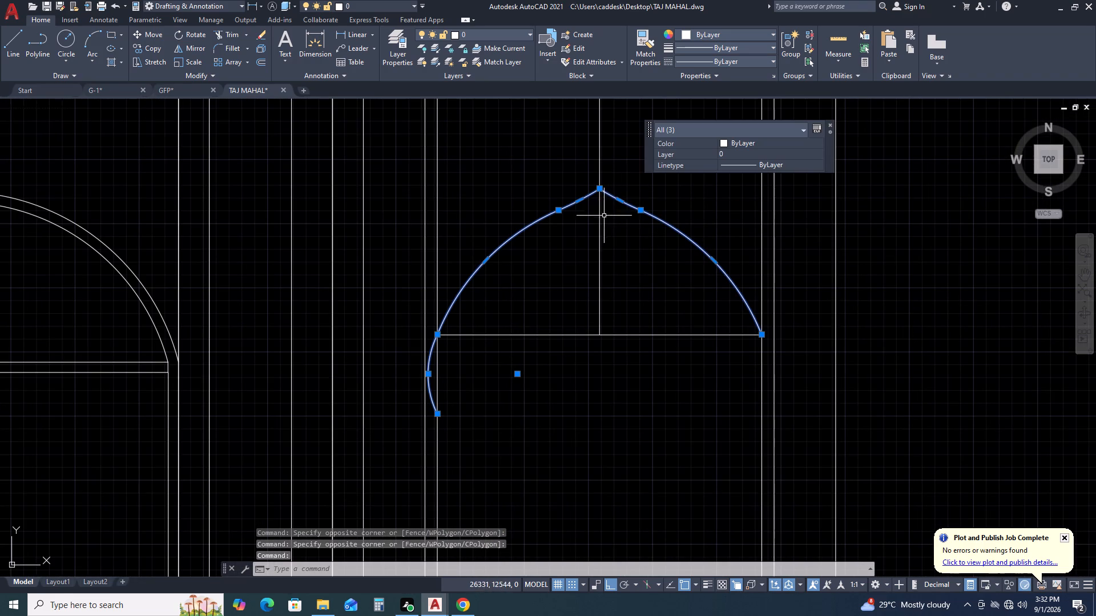
{"action": "key", "text": "m"}
{"action": "key", "text": "space"}
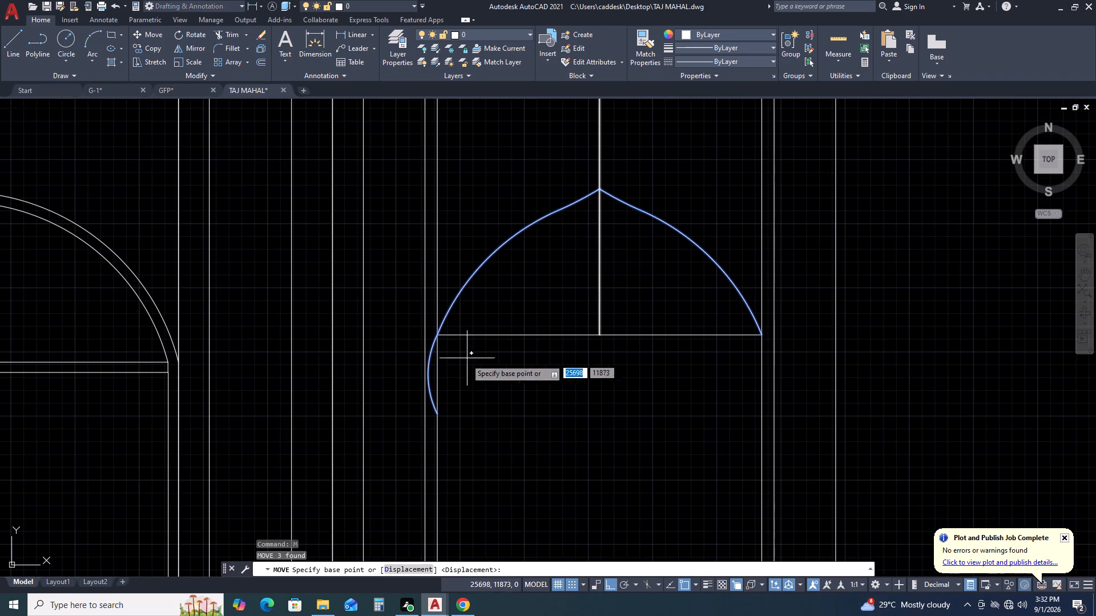
{"action": "left_click", "coordinate": [435, 416]}
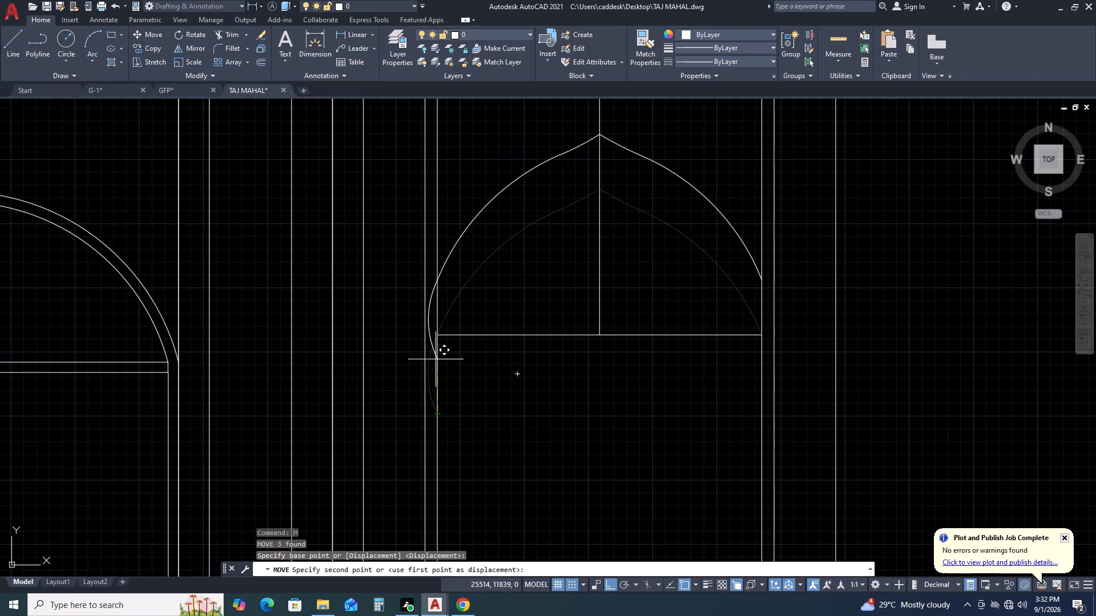
{"action": "left_click", "coordinate": [435, 337]}
Flatten the small left arc to radius 688 by stretching its midpoint about 18 units towards the arch's centre.
{"action": "scroll", "coordinate": [586, 350], "scroll_direction": "down", "scroll_amount": 2}
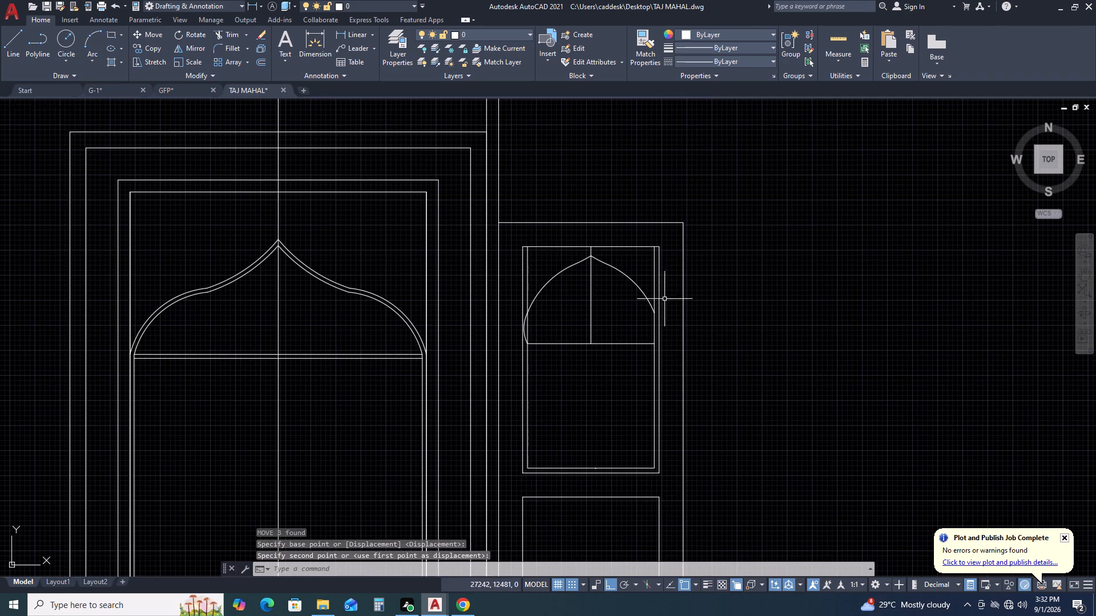
{"action": "middle_click_drag", "start_coordinate": [663, 294], "coordinate": [678, 335]}
{"action": "scroll", "coordinate": [525, 360], "scroll_direction": "up", "scroll_amount": 4}
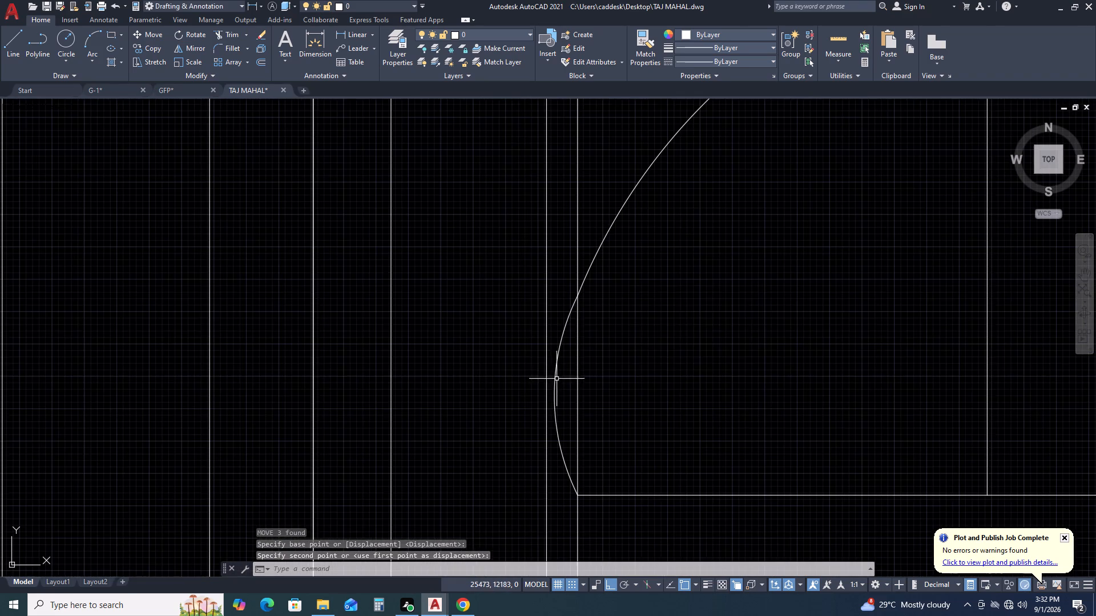
{"action": "left_click", "coordinate": [554, 368]}
{"action": "left_click", "coordinate": [554, 394]}
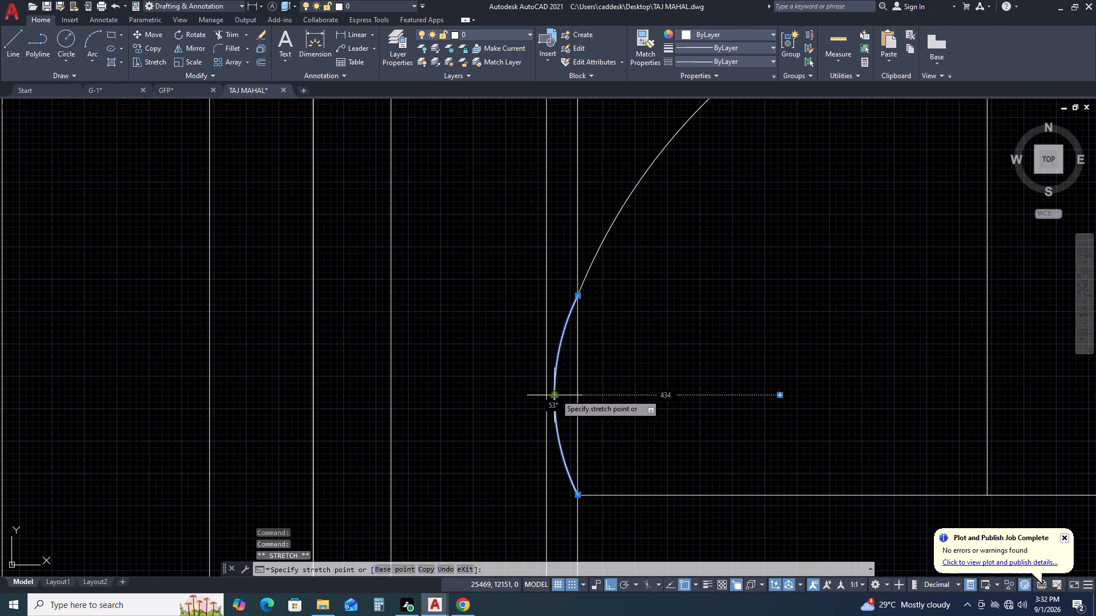
{"action": "left_click", "coordinate": [563, 394]}
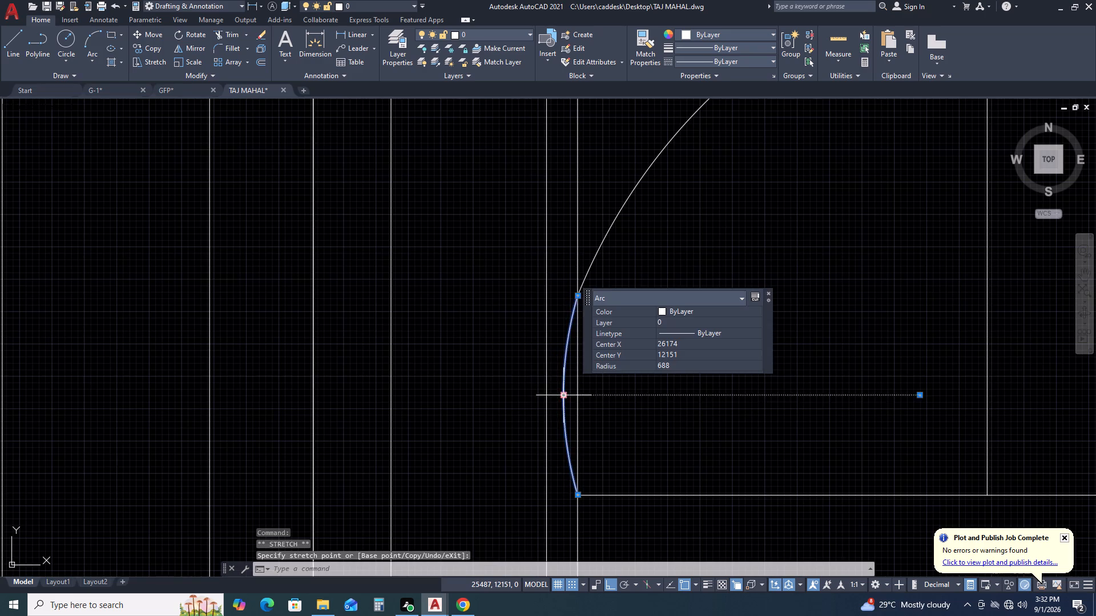
Mirror the small left arc about the arch's vertical centre line, keeping the source arc.
{"action": "scroll", "coordinate": [563, 393], "scroll_direction": "down", "scroll_amount": 2}
{"action": "middle_click_drag", "start_coordinate": [779, 317], "coordinate": [704, 351]}
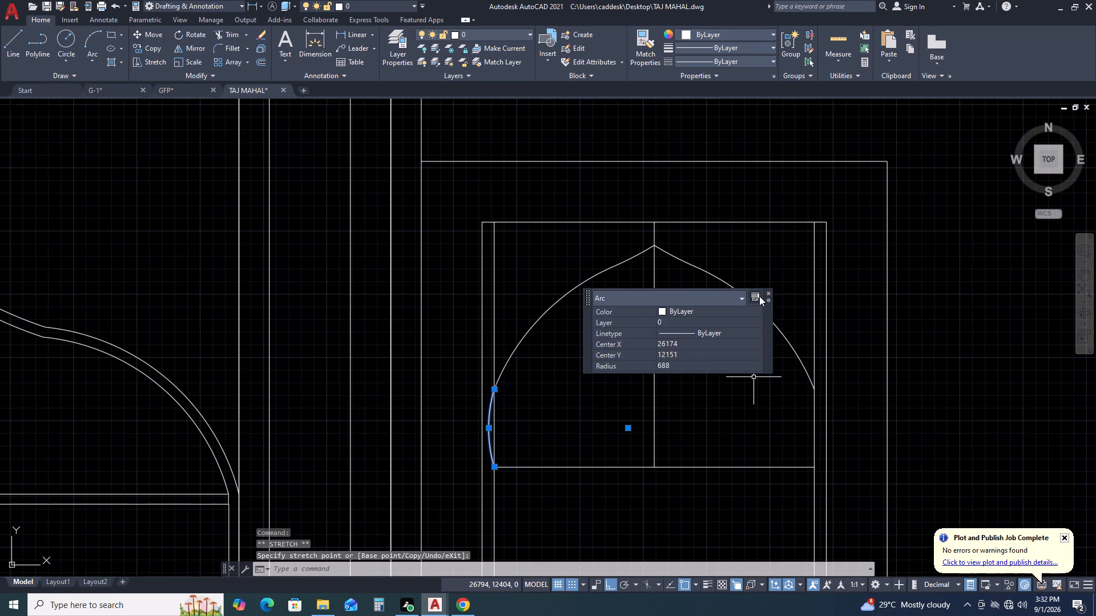
{"action": "middle_click_drag", "start_coordinate": [760, 296], "coordinate": [749, 344]}
{"action": "key", "text": "Escape"}
{"action": "key", "text": "Escape"}
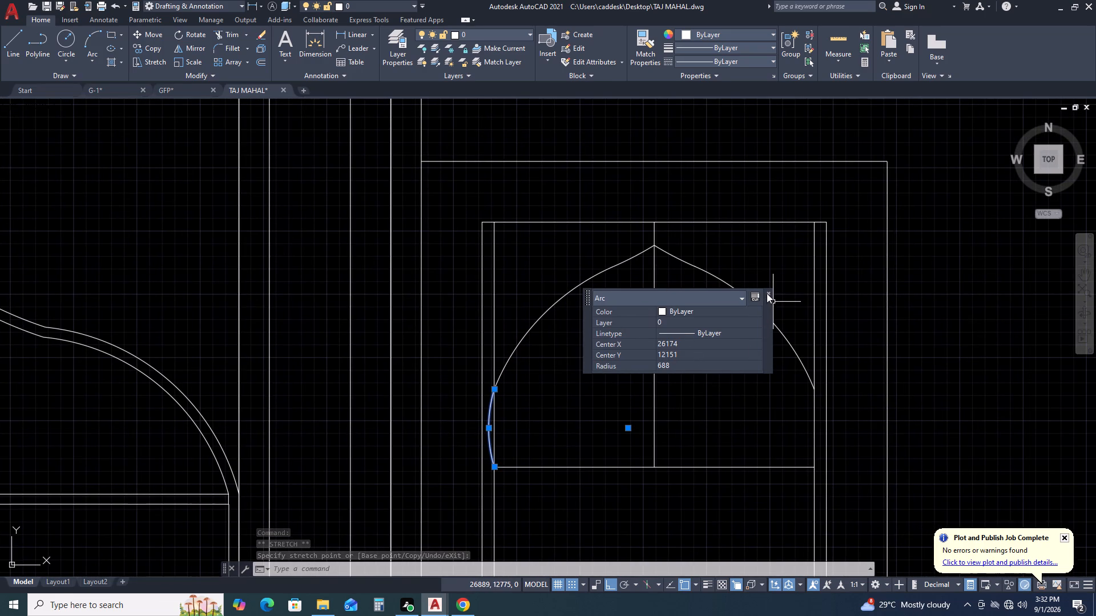
{"action": "left_click", "coordinate": [767, 293]}
{"action": "key", "text": "m"}
{"action": "key", "text": "i"}
{"action": "key", "text": "space"}
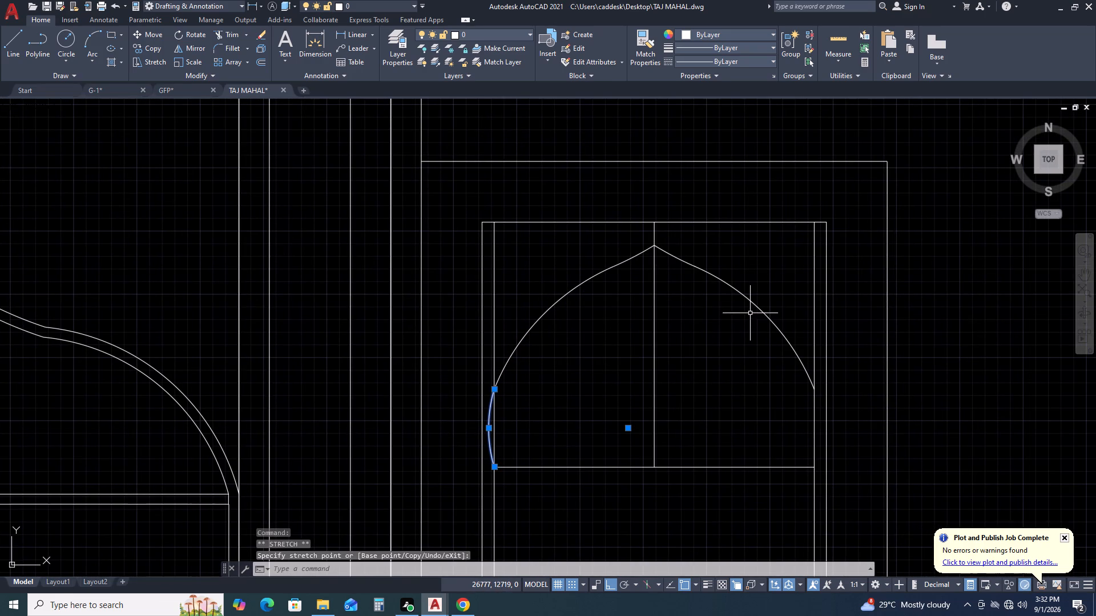
{"action": "left_click", "coordinate": [658, 468]}
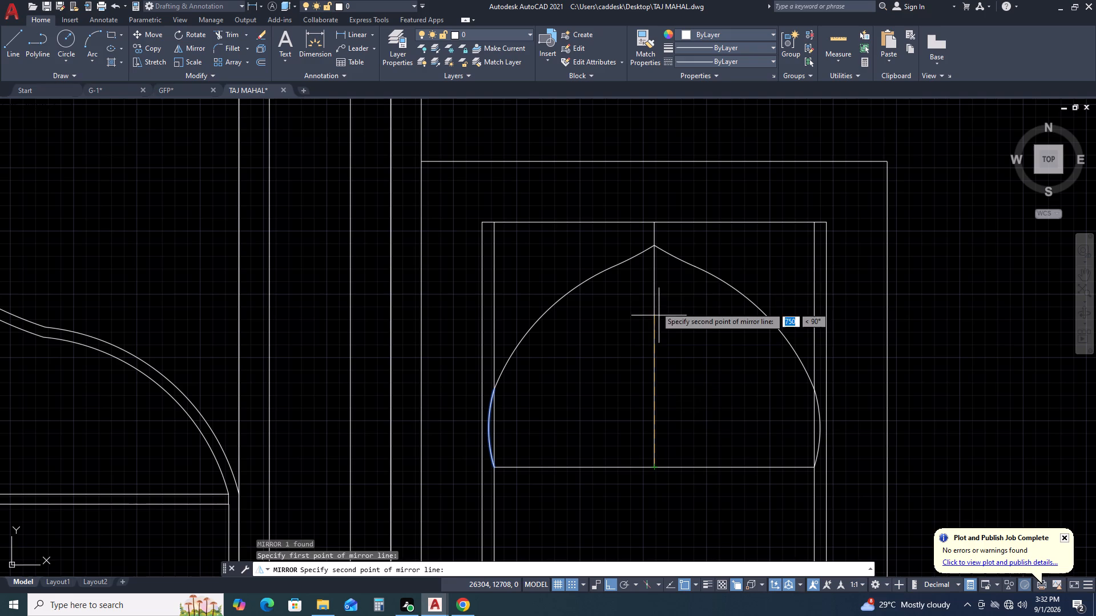
{"action": "left_click", "coordinate": [652, 244]}
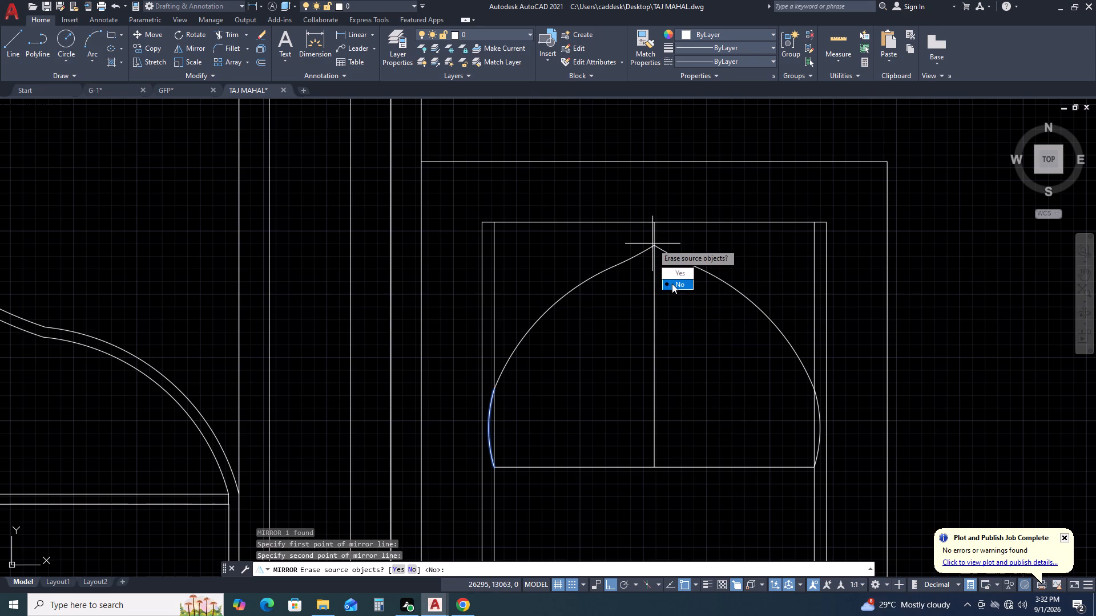
{"action": "left_click_drag", "start_coordinate": [672, 283], "coordinate": [652, 244]}
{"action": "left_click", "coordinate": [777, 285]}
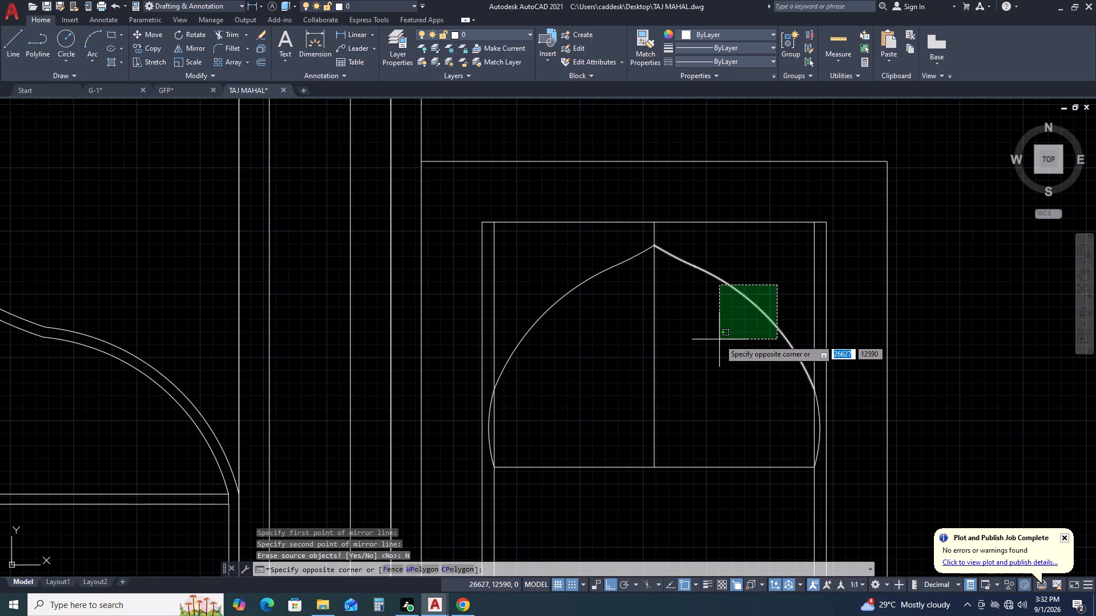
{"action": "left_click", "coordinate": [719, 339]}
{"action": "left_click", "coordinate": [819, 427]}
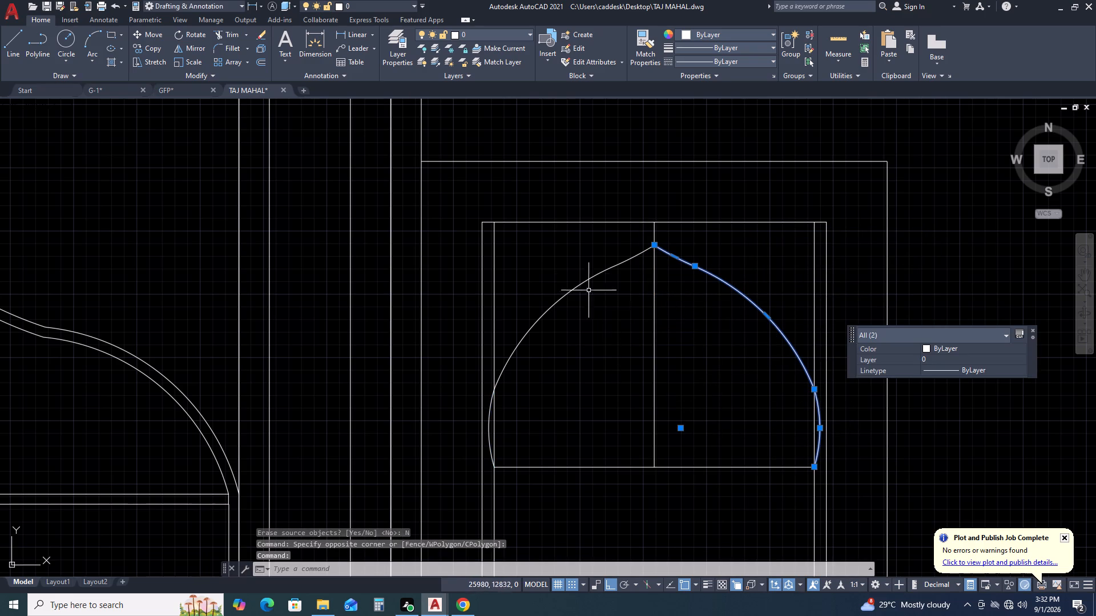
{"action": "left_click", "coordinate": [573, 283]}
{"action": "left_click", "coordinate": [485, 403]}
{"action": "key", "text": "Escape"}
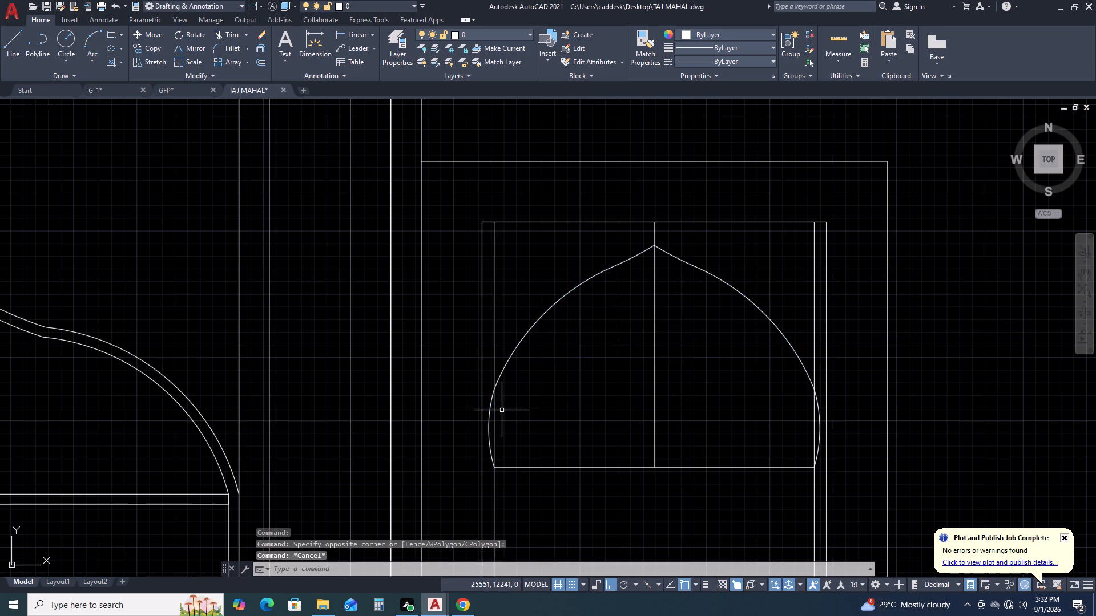
Scale all four arch curves by reference about the base line's midpoint, shrinking them until the bulging sides touch the inner frame lines.
{"action": "scroll", "coordinate": [496, 437], "scroll_direction": "up", "scroll_amount": 2}
{"action": "left_click", "coordinate": [477, 409]}
{"action": "left_click", "coordinate": [464, 386]}
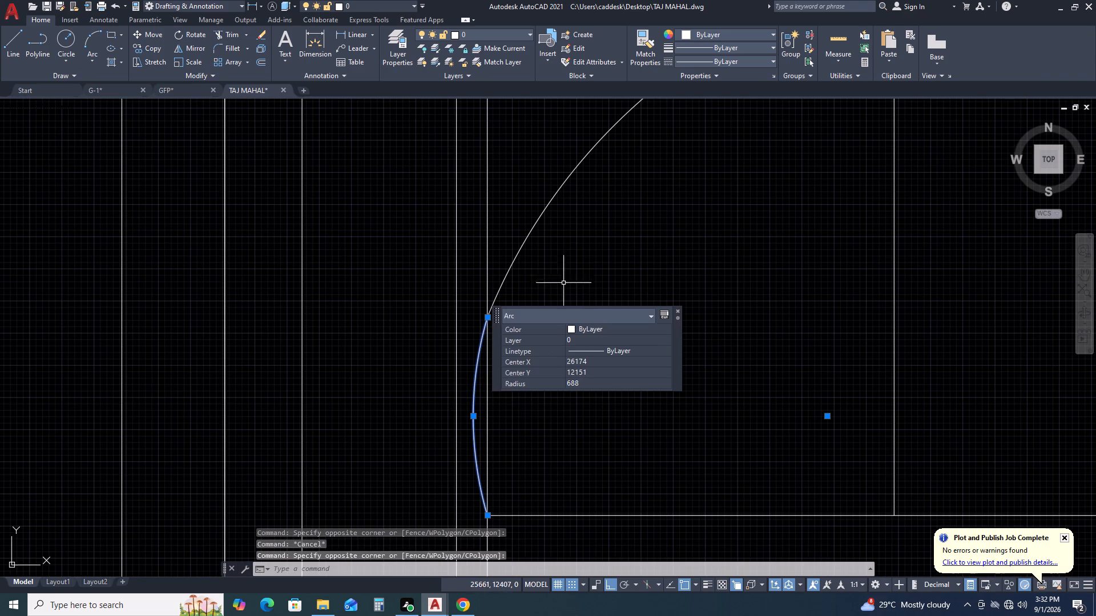
{"action": "left_click_drag", "start_coordinate": [566, 276], "coordinate": [557, 261]}
{"action": "left_click", "coordinate": [529, 188]}
{"action": "scroll", "coordinate": [551, 241], "scroll_direction": "down", "scroll_amount": 2}
{"action": "middle_click_drag", "start_coordinate": [622, 263], "coordinate": [400, 383]}
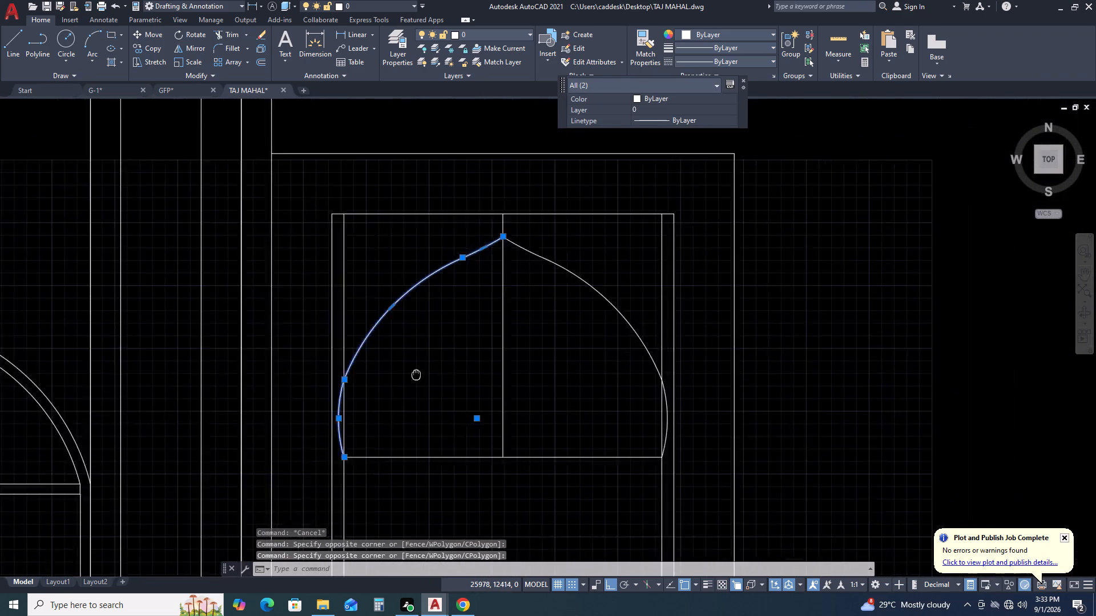
{"action": "middle_click_drag", "start_coordinate": [400, 383], "coordinate": [396, 384]}
{"action": "scroll", "coordinate": [565, 331], "scroll_direction": "up", "scroll_amount": 3}
{"action": "left_click_drag", "start_coordinate": [639, 242], "coordinate": [569, 317]}
{"action": "left_click", "coordinate": [497, 368]}
{"action": "scroll", "coordinate": [500, 367], "scroll_direction": "down", "scroll_amount": 3}
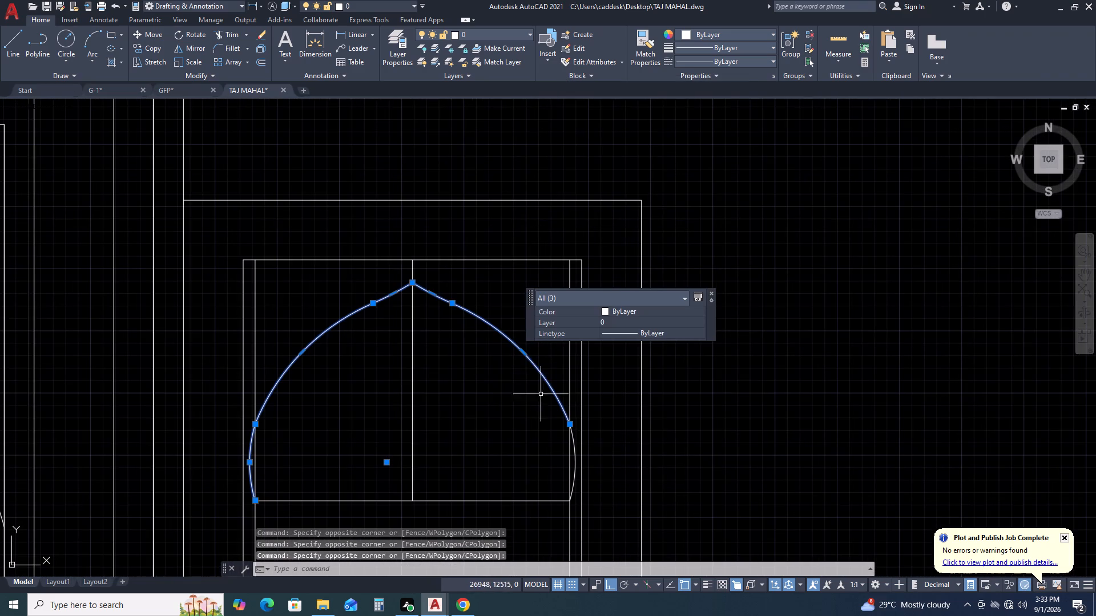
{"action": "scroll", "coordinate": [578, 471], "scroll_direction": "up", "scroll_amount": 2}
{"action": "left_click", "coordinate": [569, 407]}
{"action": "left_click", "coordinate": [555, 390]}
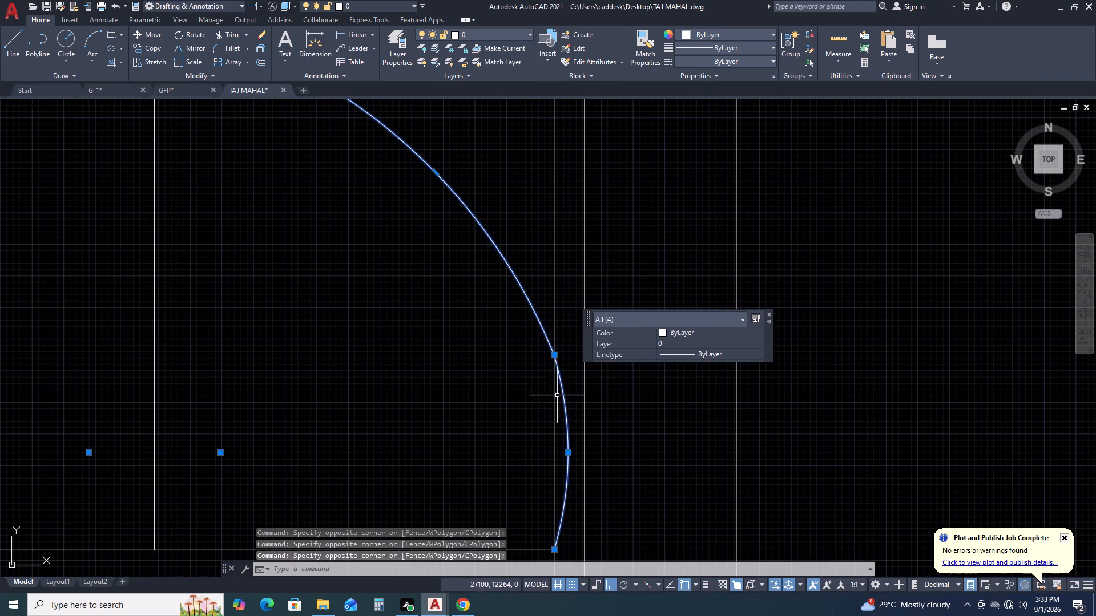
{"action": "scroll", "coordinate": [603, 415], "scroll_direction": "down", "scroll_amount": 2}
{"action": "middle_click_drag", "start_coordinate": [405, 480], "coordinate": [542, 480]}
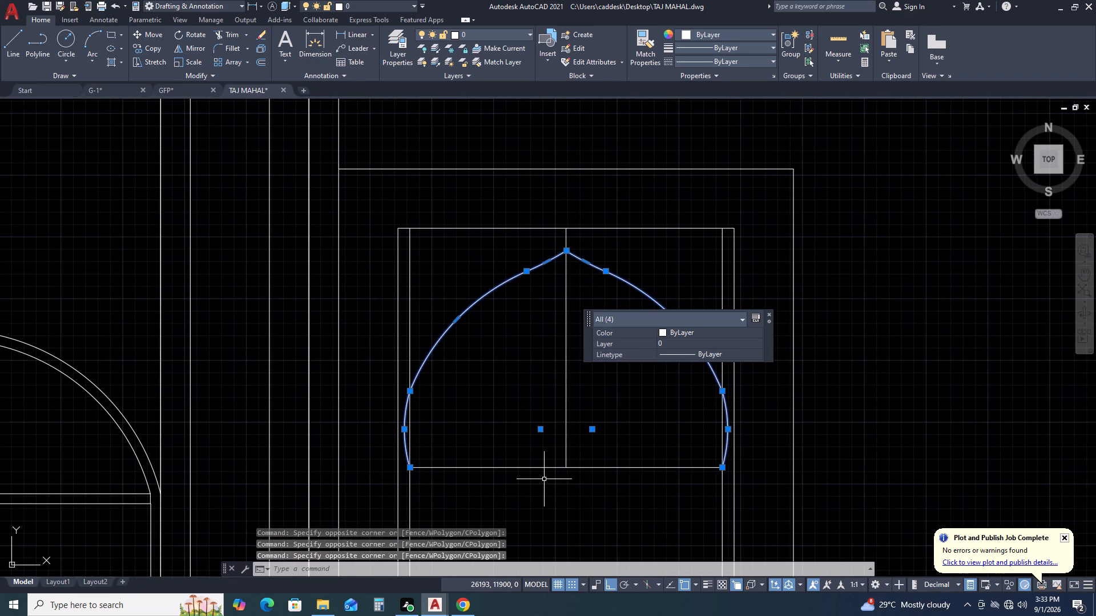
{"action": "type", "text": "SC"}
{"action": "key", "text": "space"}
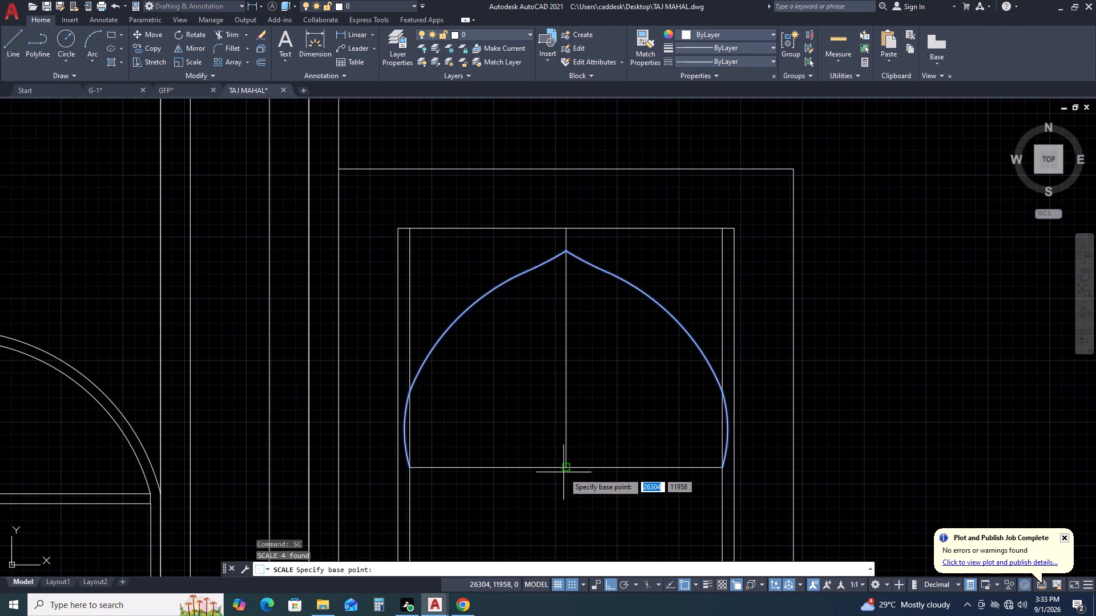
{"action": "left_click", "coordinate": [564, 471]}
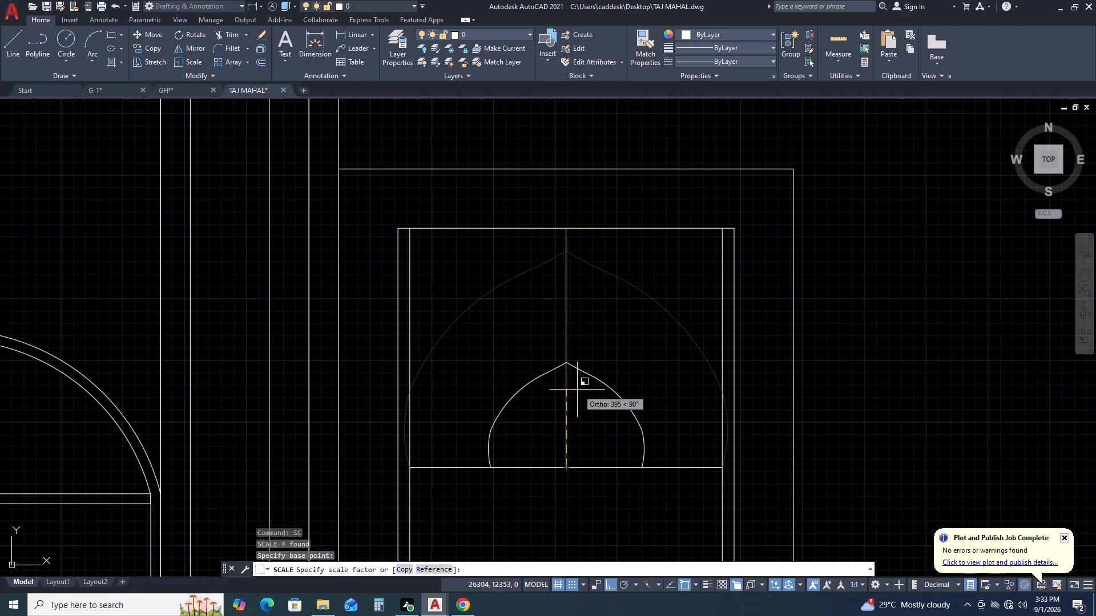
{"action": "type", "text": "R"}
{"action": "key", "text": "space"}
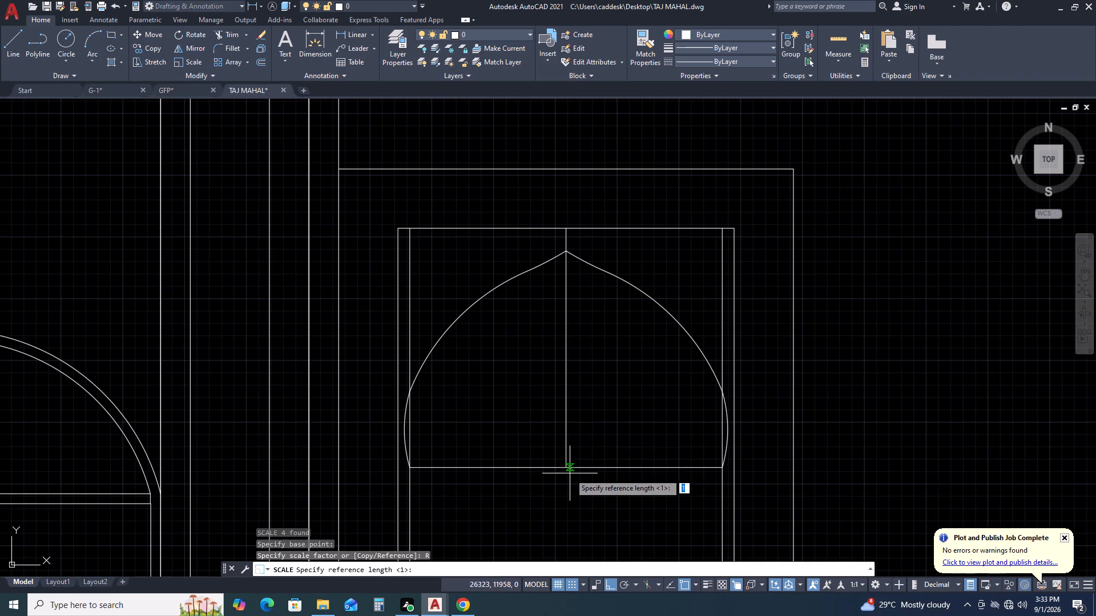
{"action": "left_click", "coordinate": [564, 464]}
{"action": "scroll", "coordinate": [718, 466], "scroll_direction": "up", "scroll_amount": 5}
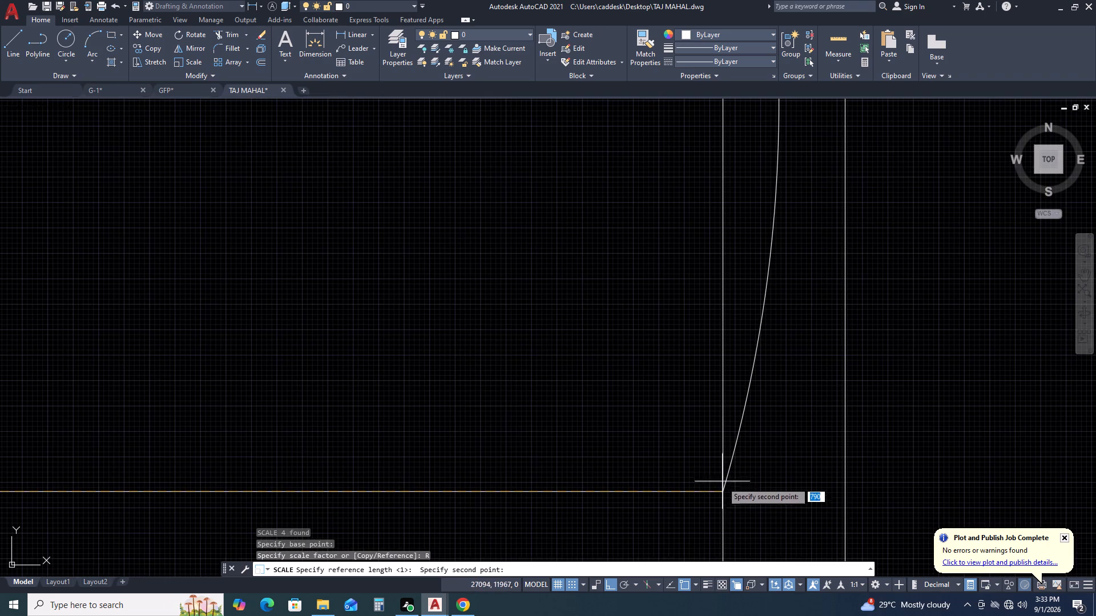
{"action": "left_click", "coordinate": [724, 492]}
{"action": "scroll", "coordinate": [718, 489], "scroll_direction": "down", "scroll_amount": 2}
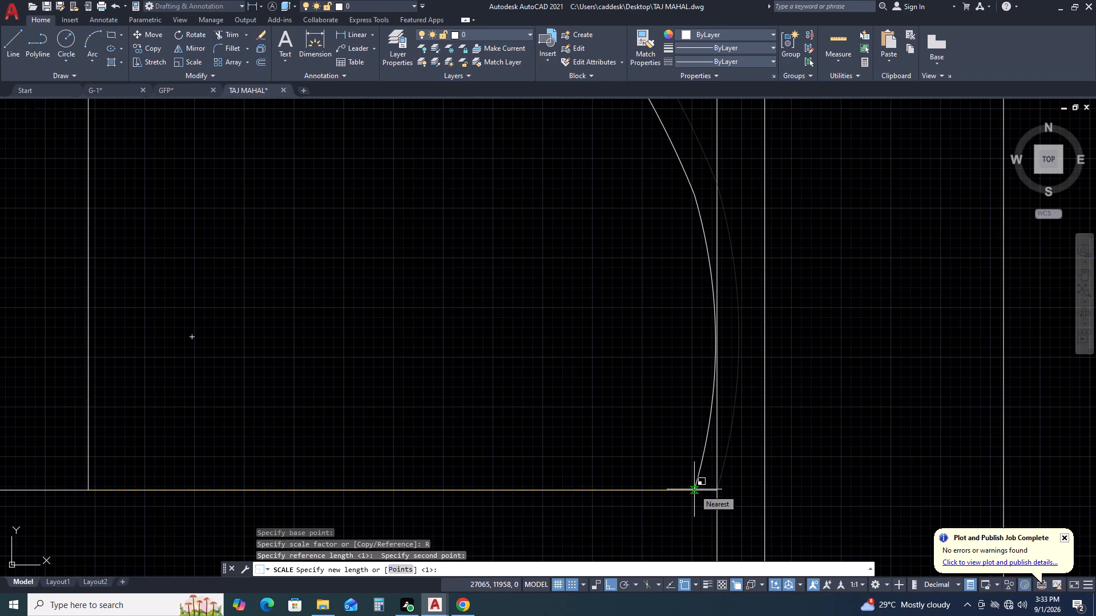
{"action": "left_click", "coordinate": [694, 489]}
{"action": "scroll", "coordinate": [695, 461], "scroll_direction": "down", "scroll_amount": 4}
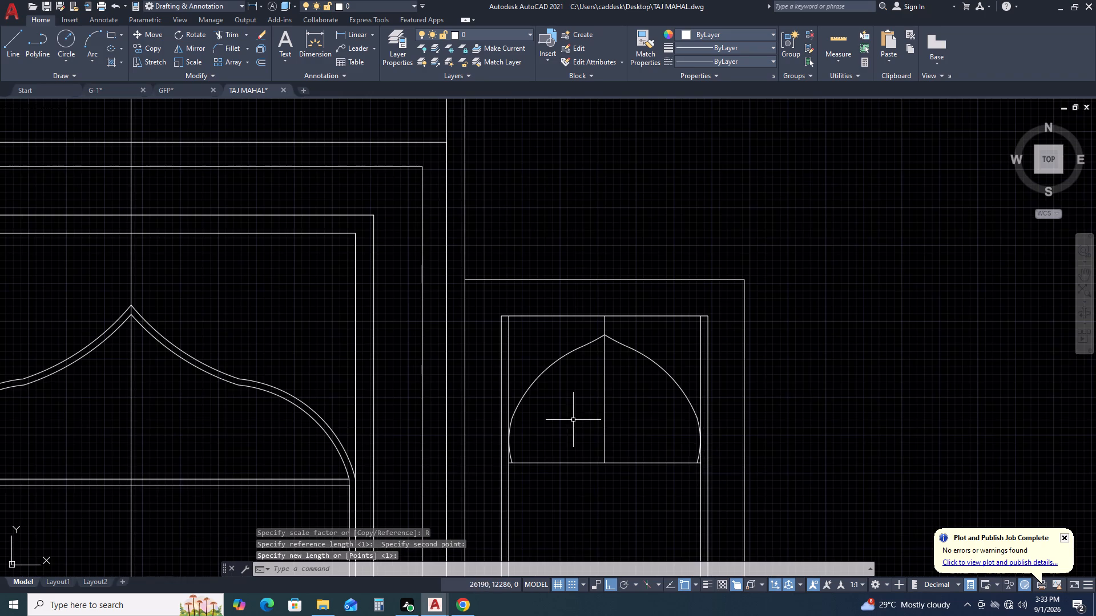
{"action": "scroll", "coordinate": [529, 440], "scroll_direction": "up", "scroll_amount": 2}
{"action": "scroll", "coordinate": [616, 403], "scroll_direction": "down", "scroll_amount": 1}
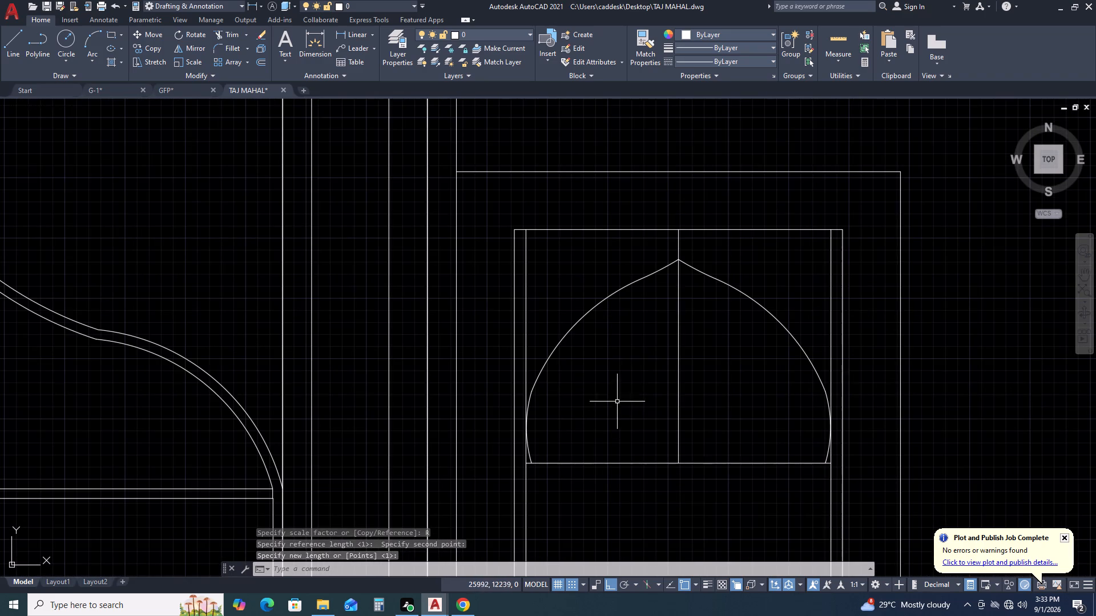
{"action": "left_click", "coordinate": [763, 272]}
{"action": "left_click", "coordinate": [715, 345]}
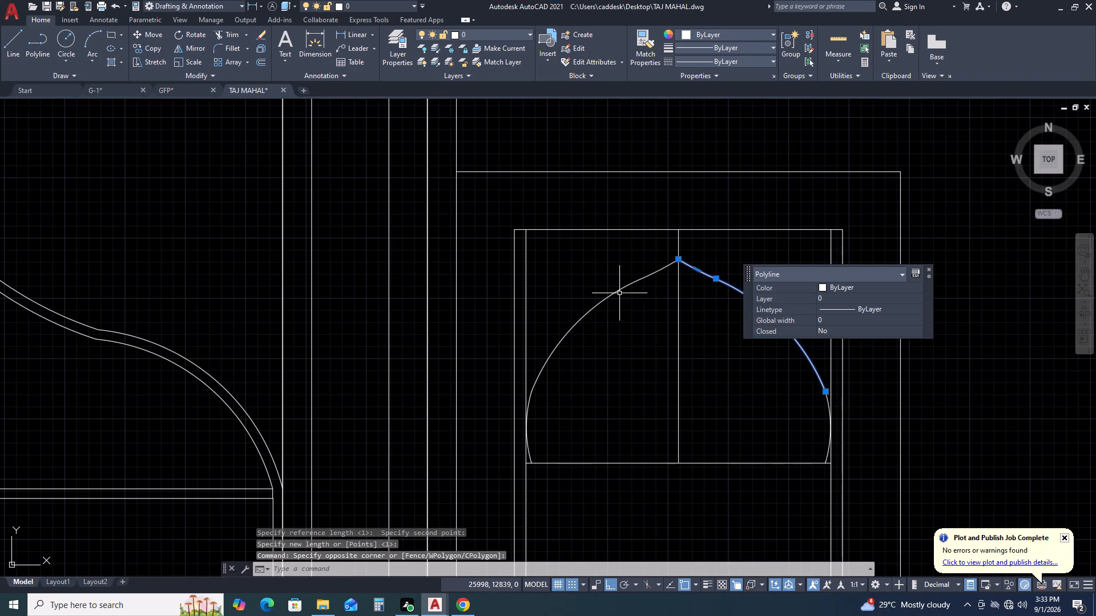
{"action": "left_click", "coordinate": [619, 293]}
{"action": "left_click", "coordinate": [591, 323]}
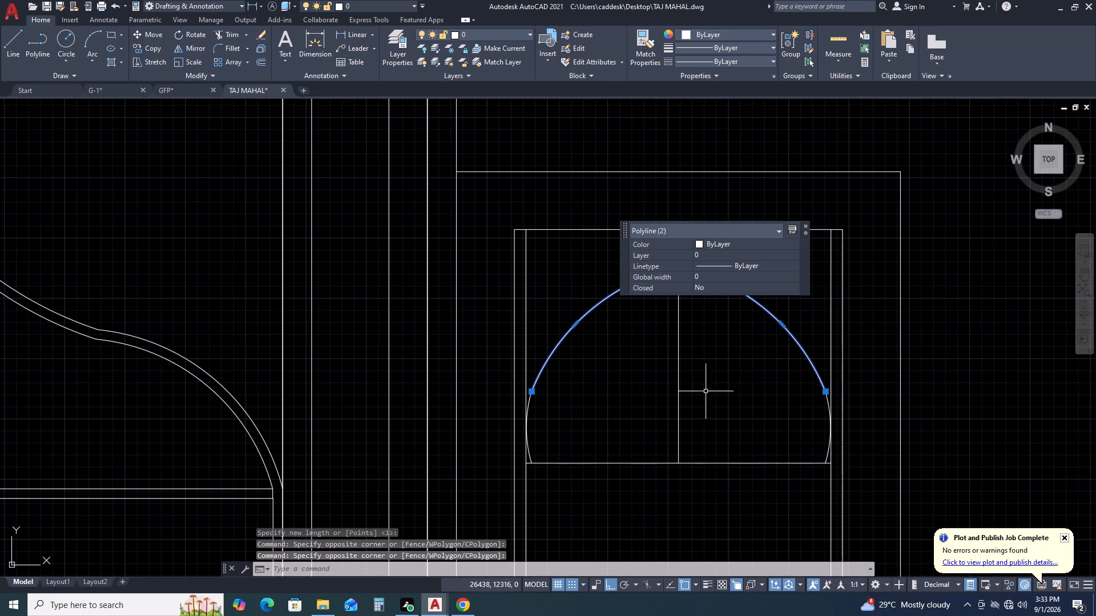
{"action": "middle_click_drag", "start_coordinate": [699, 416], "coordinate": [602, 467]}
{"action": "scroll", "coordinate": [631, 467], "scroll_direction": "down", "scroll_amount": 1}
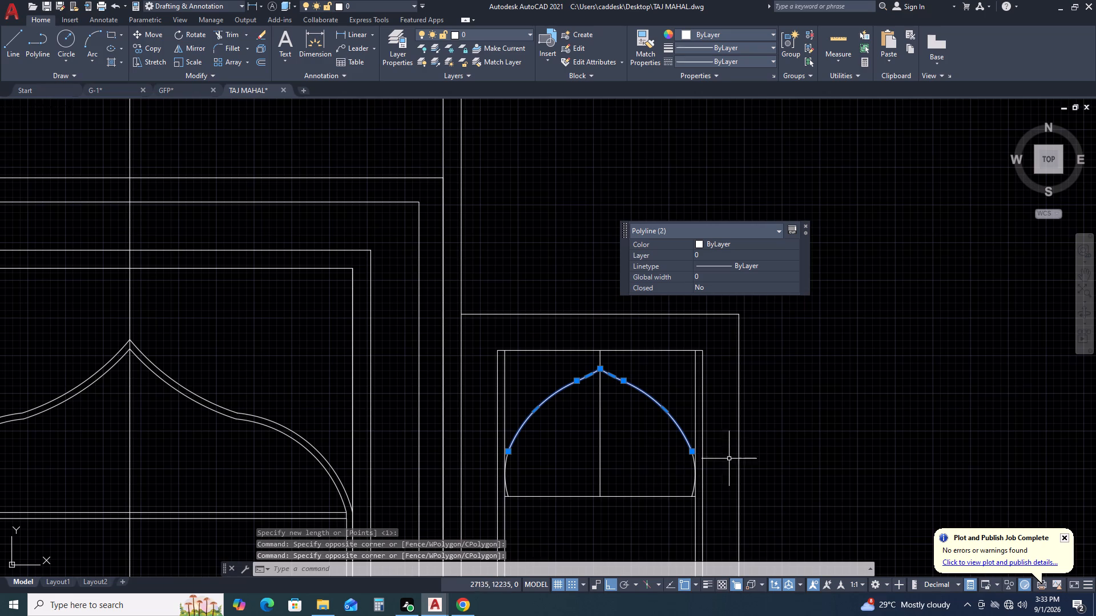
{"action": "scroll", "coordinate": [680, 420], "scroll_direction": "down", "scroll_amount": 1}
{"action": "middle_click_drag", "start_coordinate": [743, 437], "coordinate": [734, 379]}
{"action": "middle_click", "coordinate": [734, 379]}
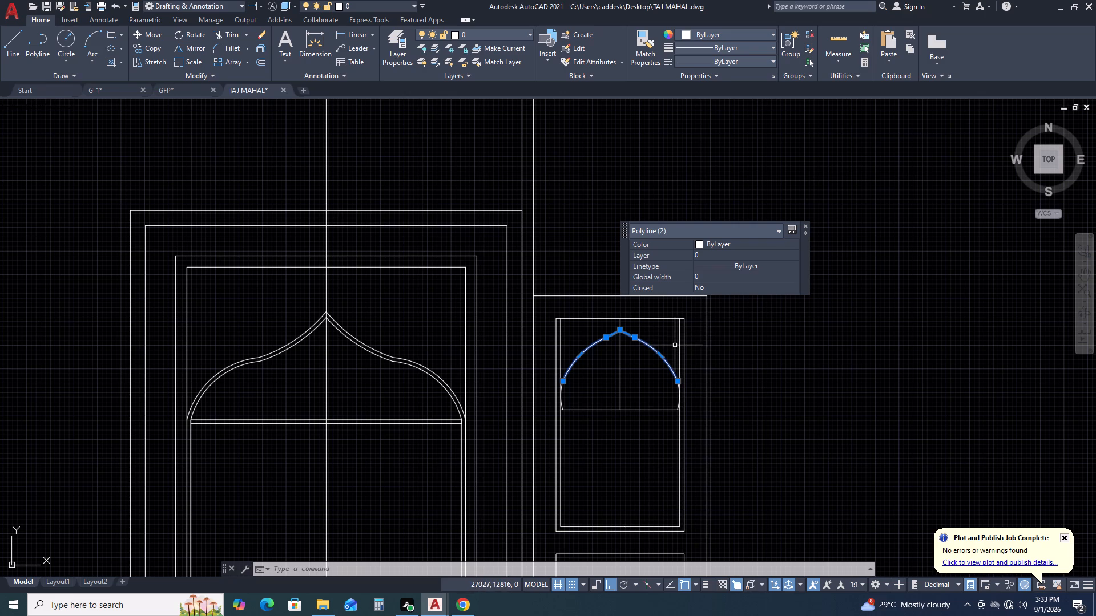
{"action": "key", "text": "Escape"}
Trim both inner vertical frame lines above the arch's base line.
{"action": "key", "text": "t"}
{"action": "key", "text": "r"}
{"action": "key", "text": "space"}
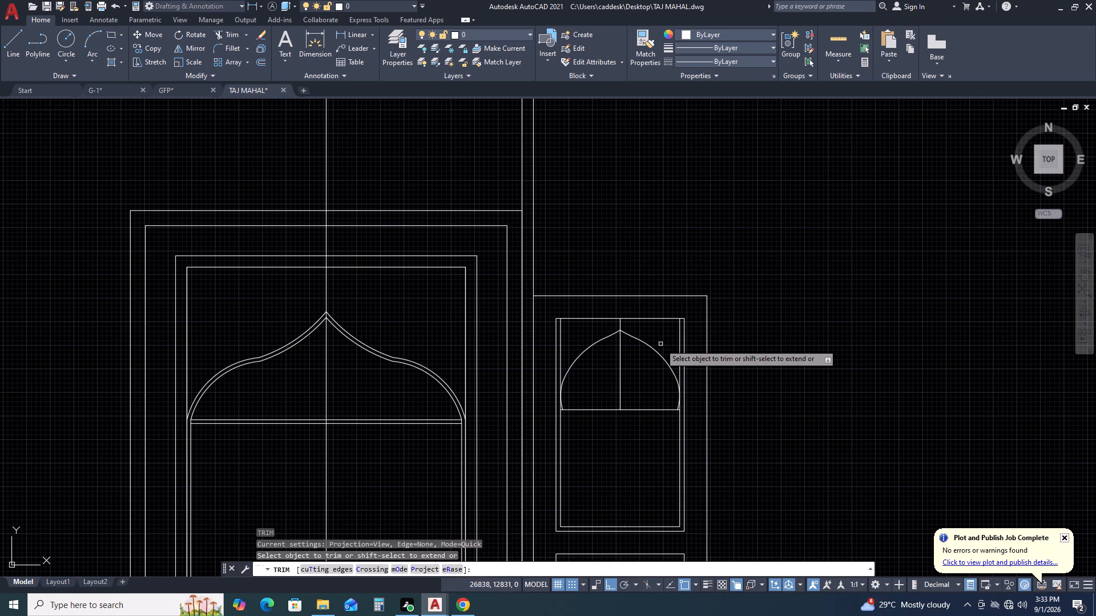
{"action": "left_click", "coordinate": [678, 339]}
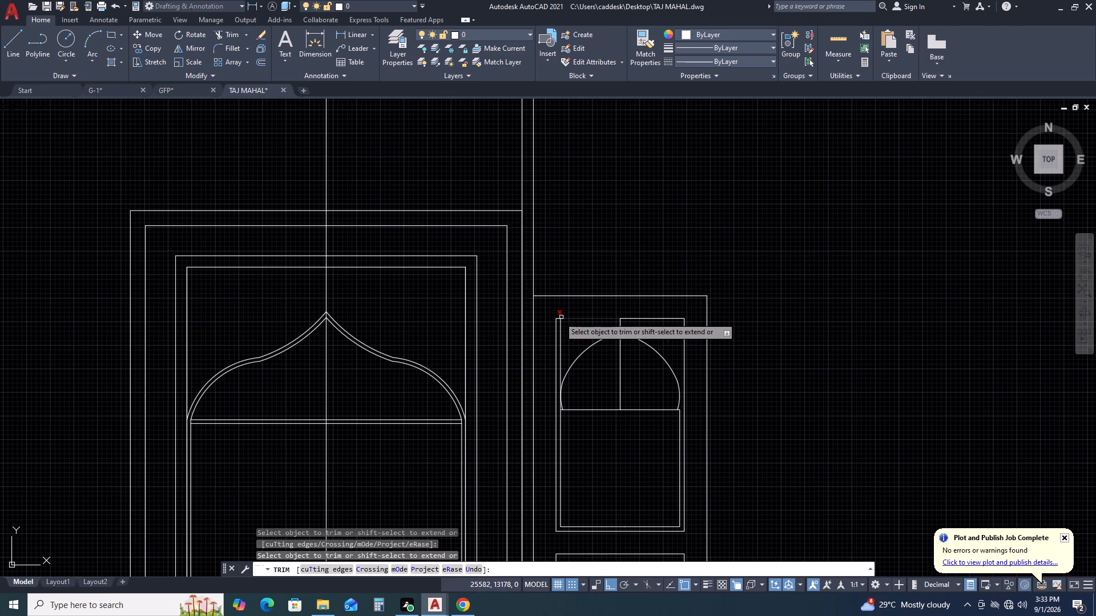
{"action": "left_click", "coordinate": [559, 331]}
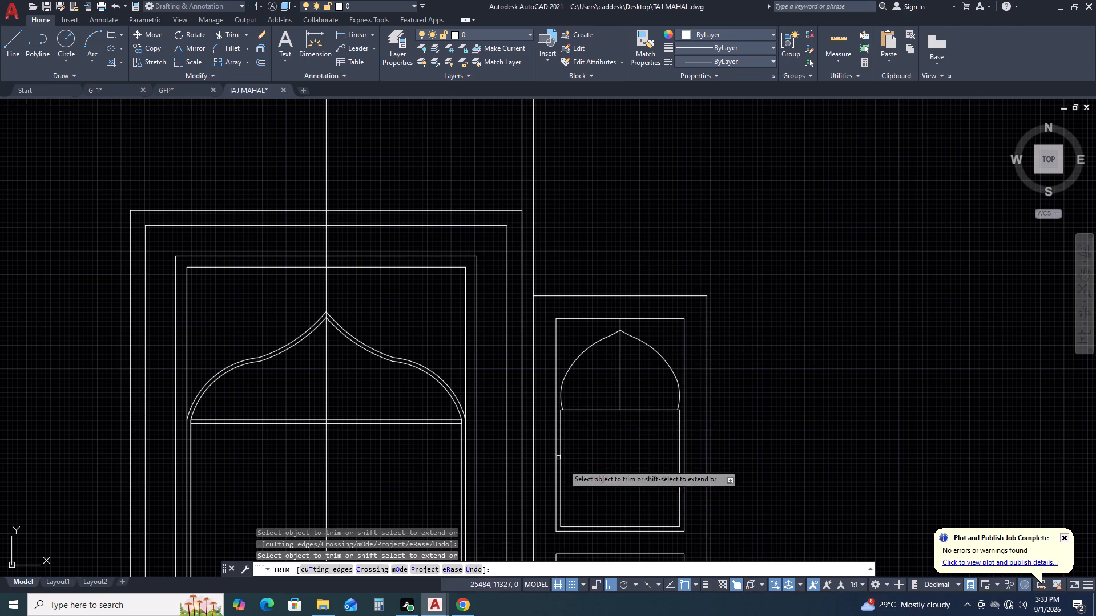
{"action": "key", "text": "Escape"}
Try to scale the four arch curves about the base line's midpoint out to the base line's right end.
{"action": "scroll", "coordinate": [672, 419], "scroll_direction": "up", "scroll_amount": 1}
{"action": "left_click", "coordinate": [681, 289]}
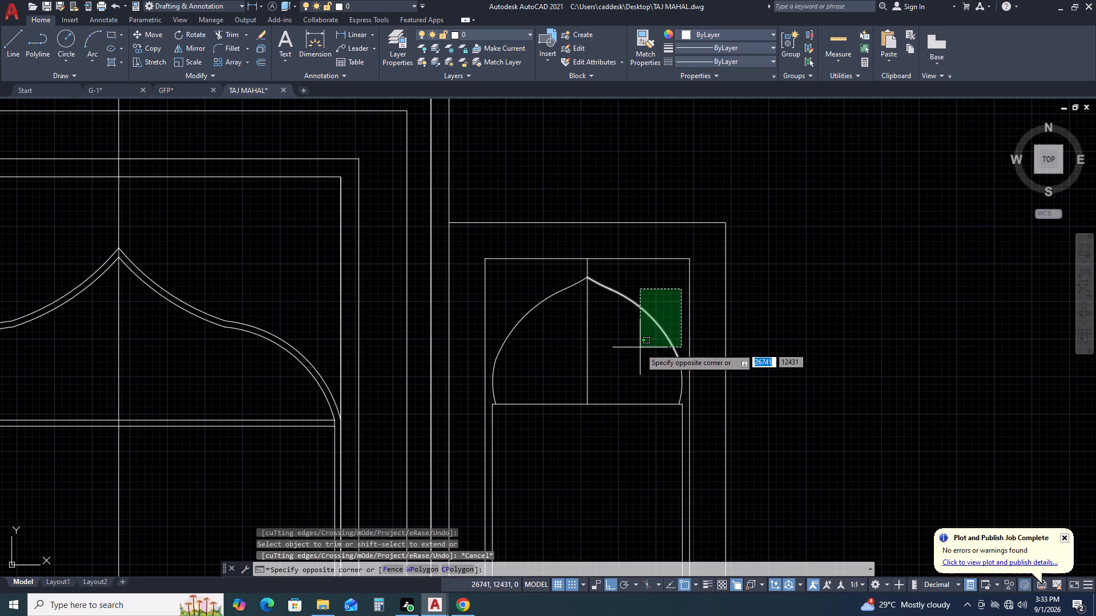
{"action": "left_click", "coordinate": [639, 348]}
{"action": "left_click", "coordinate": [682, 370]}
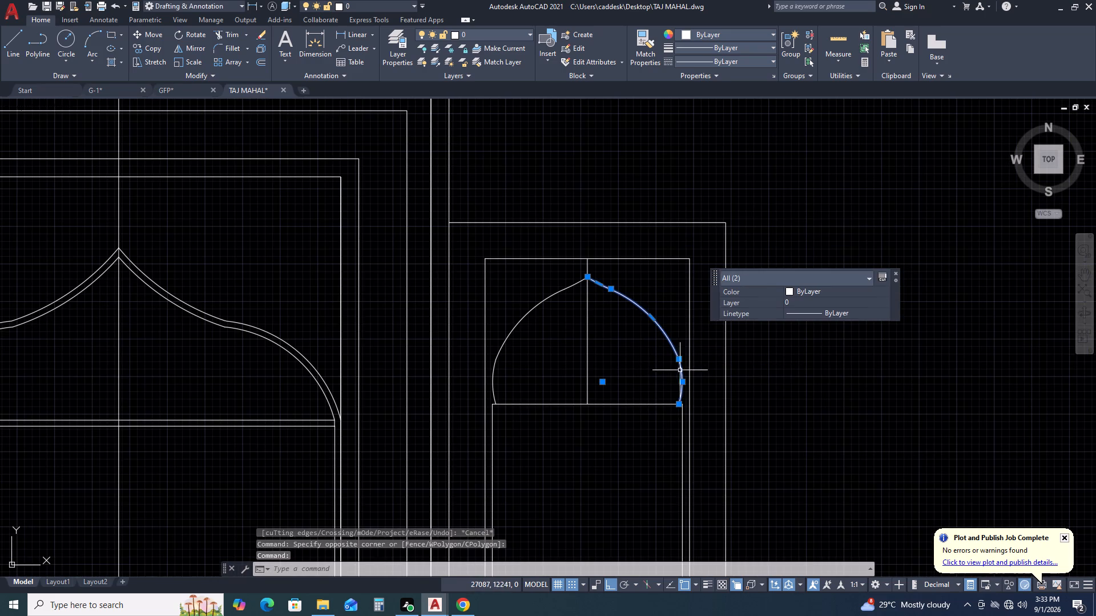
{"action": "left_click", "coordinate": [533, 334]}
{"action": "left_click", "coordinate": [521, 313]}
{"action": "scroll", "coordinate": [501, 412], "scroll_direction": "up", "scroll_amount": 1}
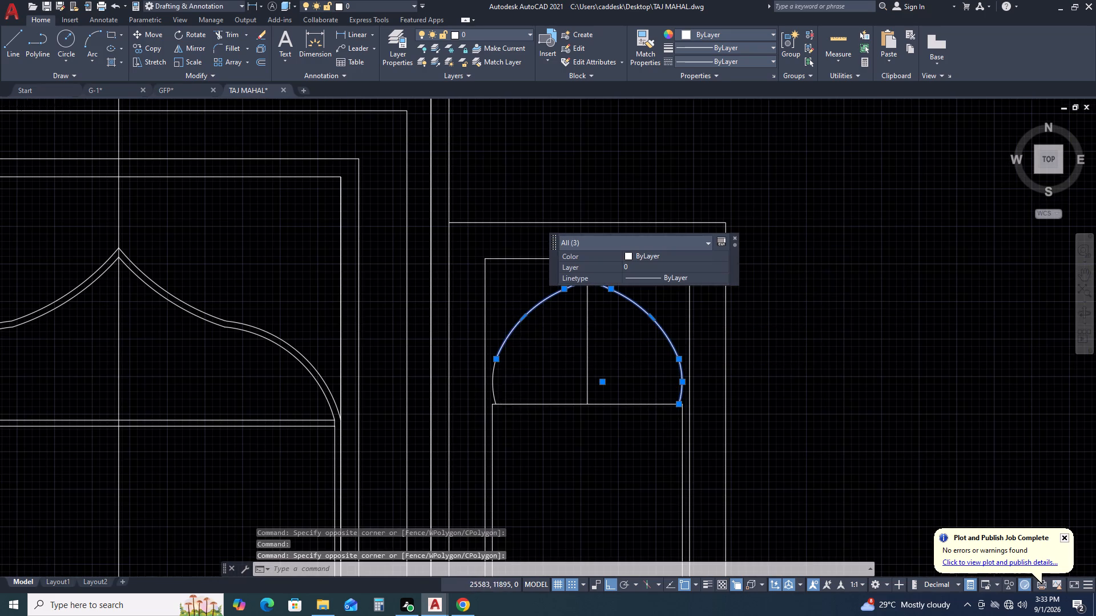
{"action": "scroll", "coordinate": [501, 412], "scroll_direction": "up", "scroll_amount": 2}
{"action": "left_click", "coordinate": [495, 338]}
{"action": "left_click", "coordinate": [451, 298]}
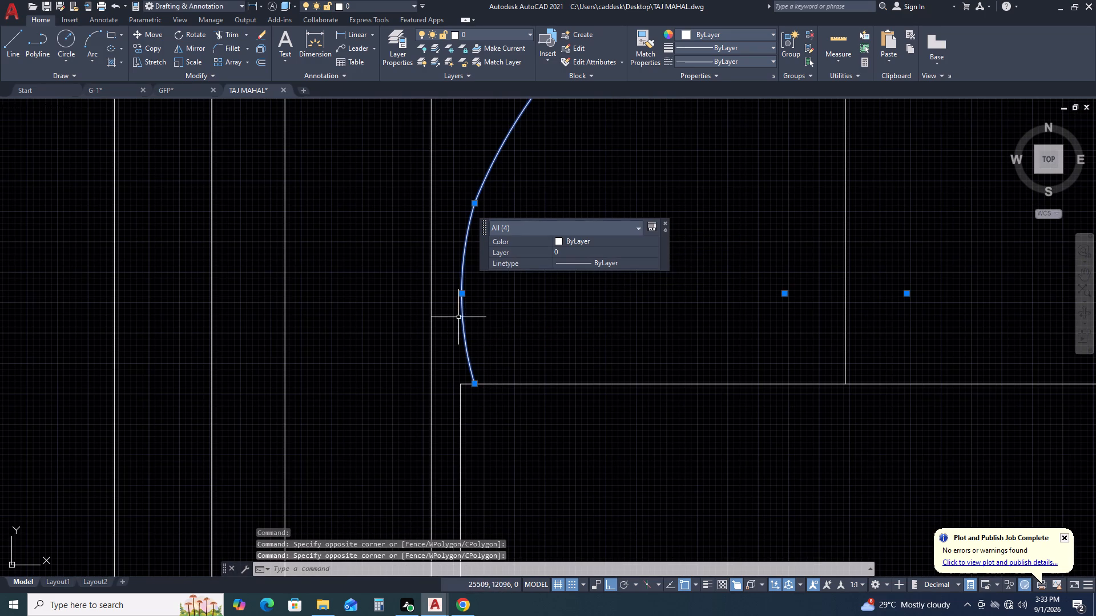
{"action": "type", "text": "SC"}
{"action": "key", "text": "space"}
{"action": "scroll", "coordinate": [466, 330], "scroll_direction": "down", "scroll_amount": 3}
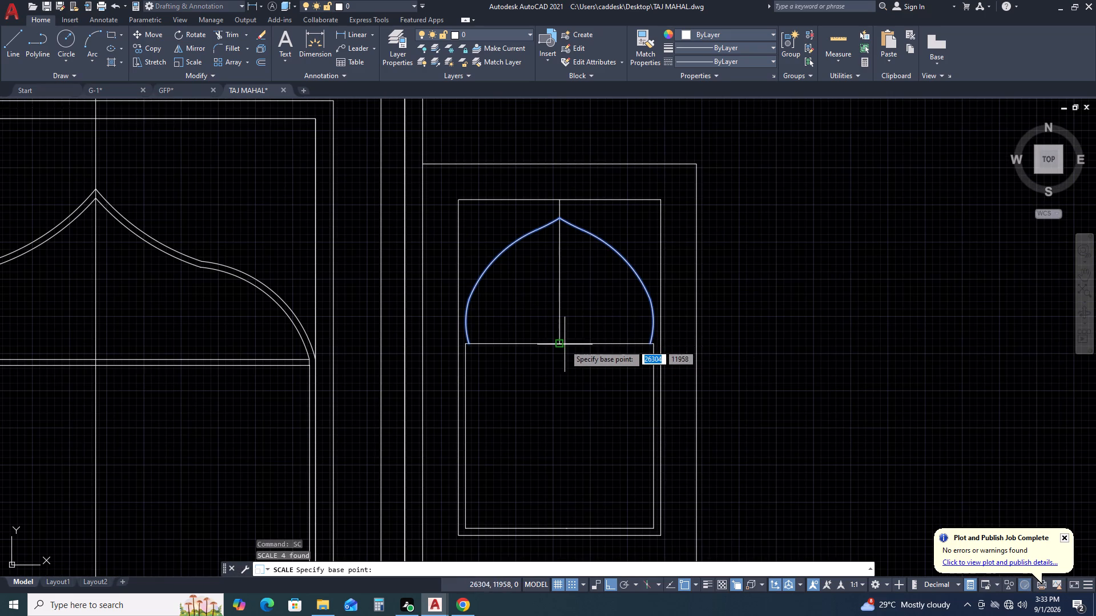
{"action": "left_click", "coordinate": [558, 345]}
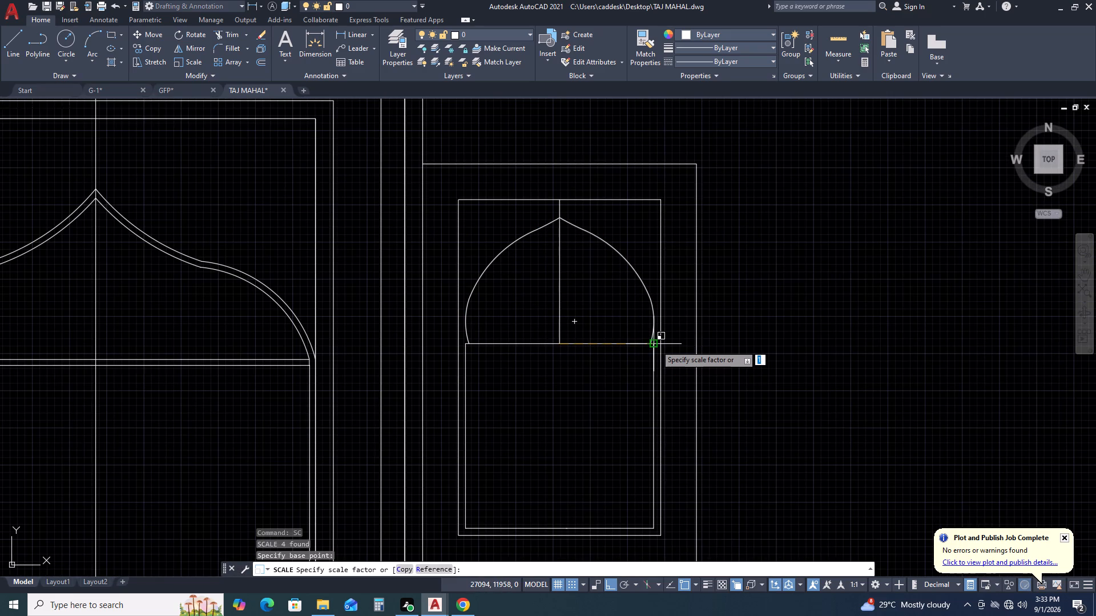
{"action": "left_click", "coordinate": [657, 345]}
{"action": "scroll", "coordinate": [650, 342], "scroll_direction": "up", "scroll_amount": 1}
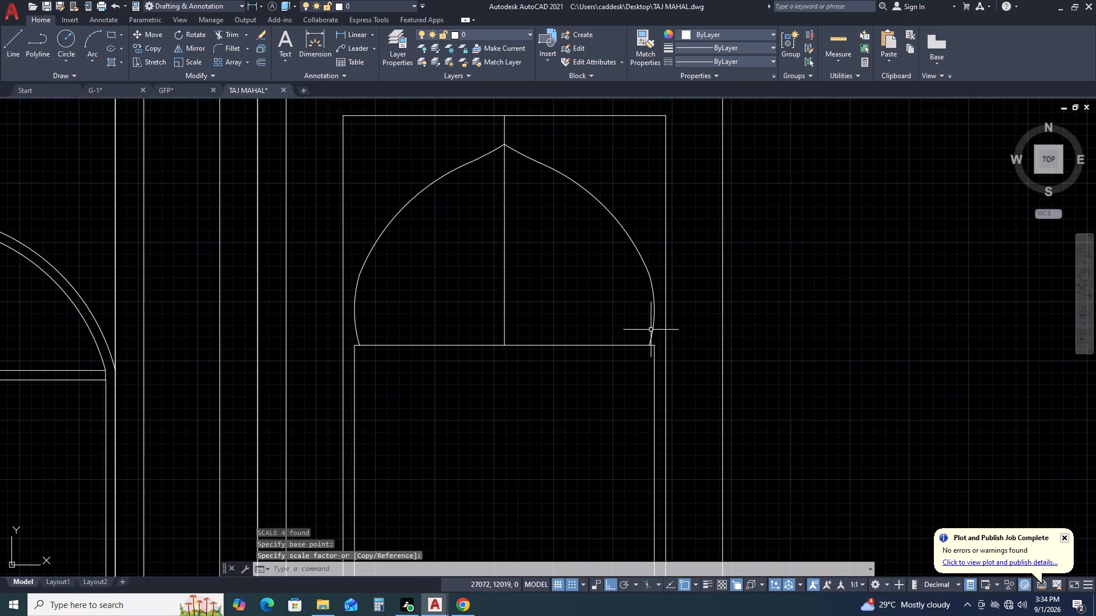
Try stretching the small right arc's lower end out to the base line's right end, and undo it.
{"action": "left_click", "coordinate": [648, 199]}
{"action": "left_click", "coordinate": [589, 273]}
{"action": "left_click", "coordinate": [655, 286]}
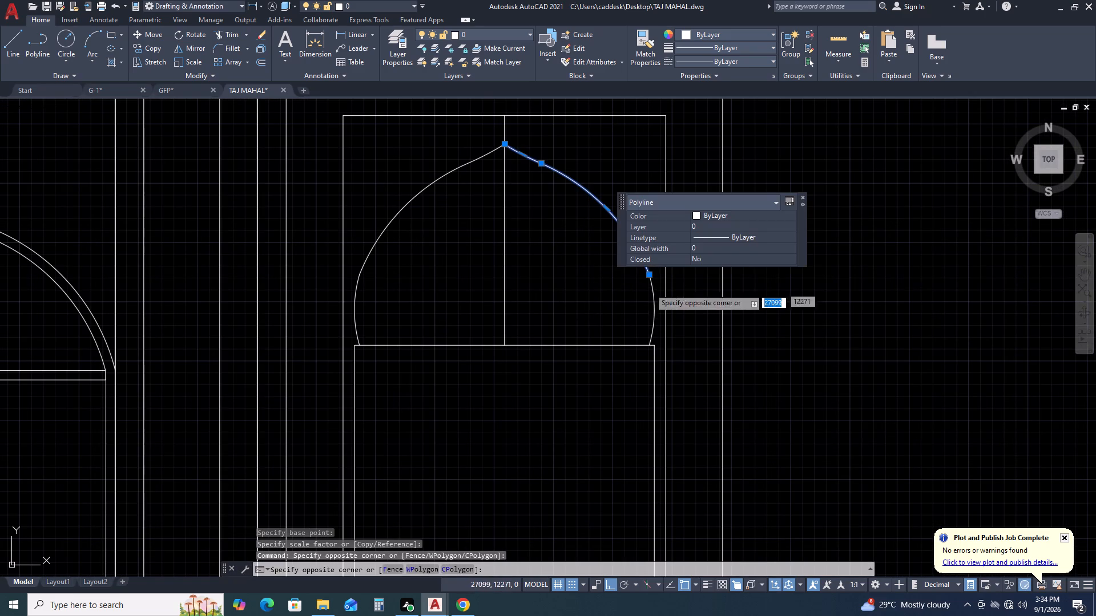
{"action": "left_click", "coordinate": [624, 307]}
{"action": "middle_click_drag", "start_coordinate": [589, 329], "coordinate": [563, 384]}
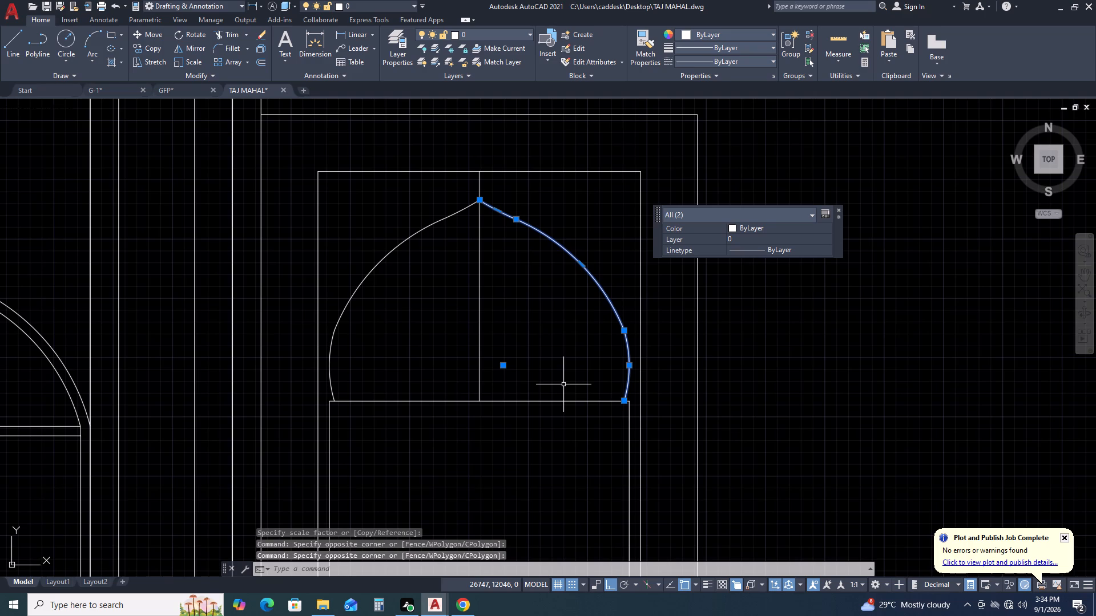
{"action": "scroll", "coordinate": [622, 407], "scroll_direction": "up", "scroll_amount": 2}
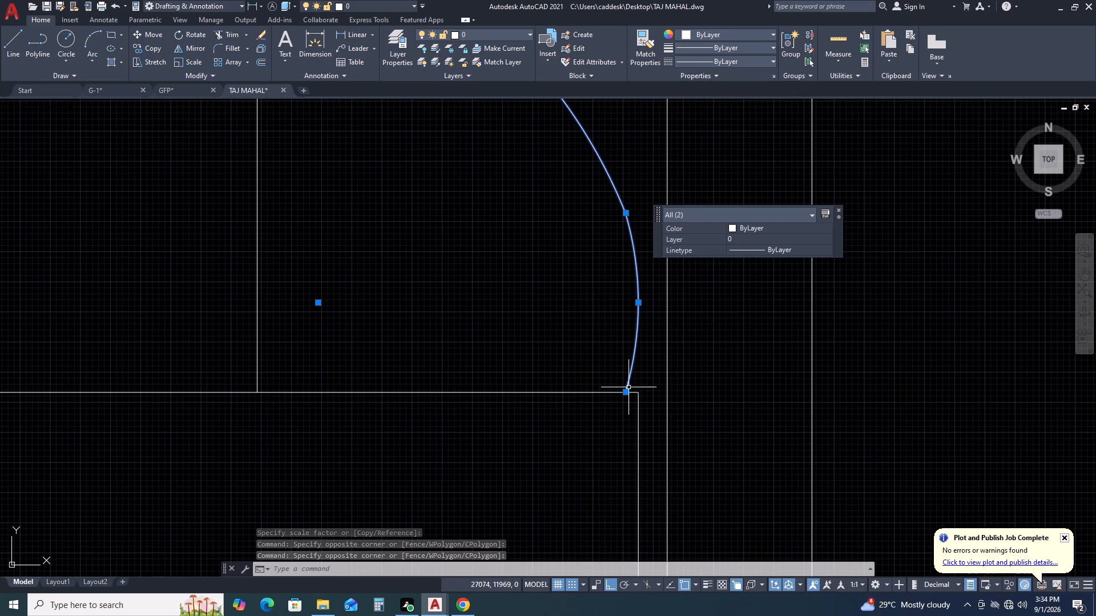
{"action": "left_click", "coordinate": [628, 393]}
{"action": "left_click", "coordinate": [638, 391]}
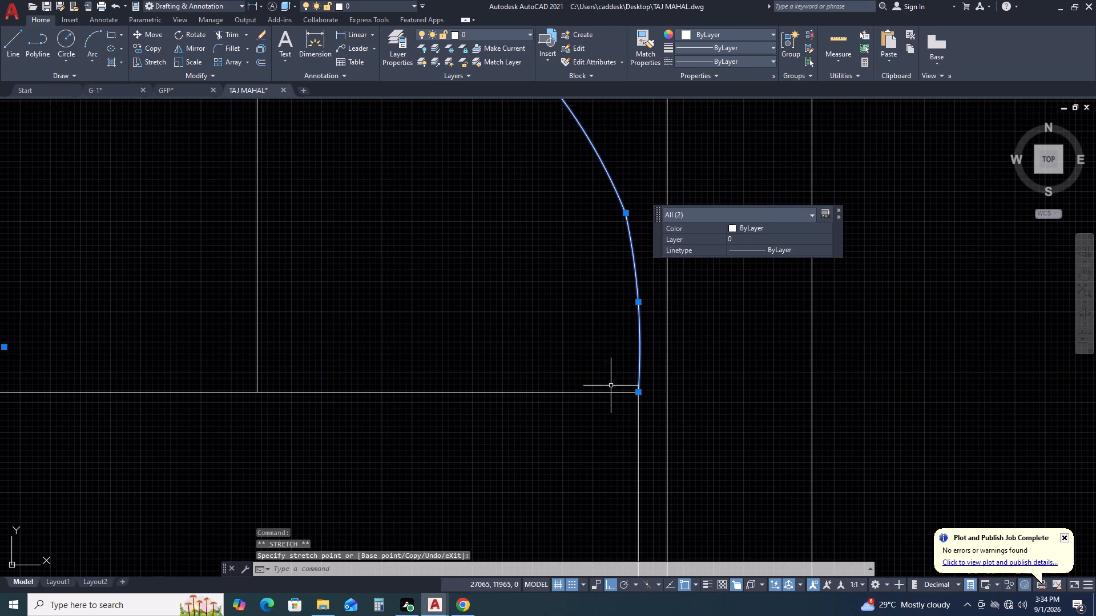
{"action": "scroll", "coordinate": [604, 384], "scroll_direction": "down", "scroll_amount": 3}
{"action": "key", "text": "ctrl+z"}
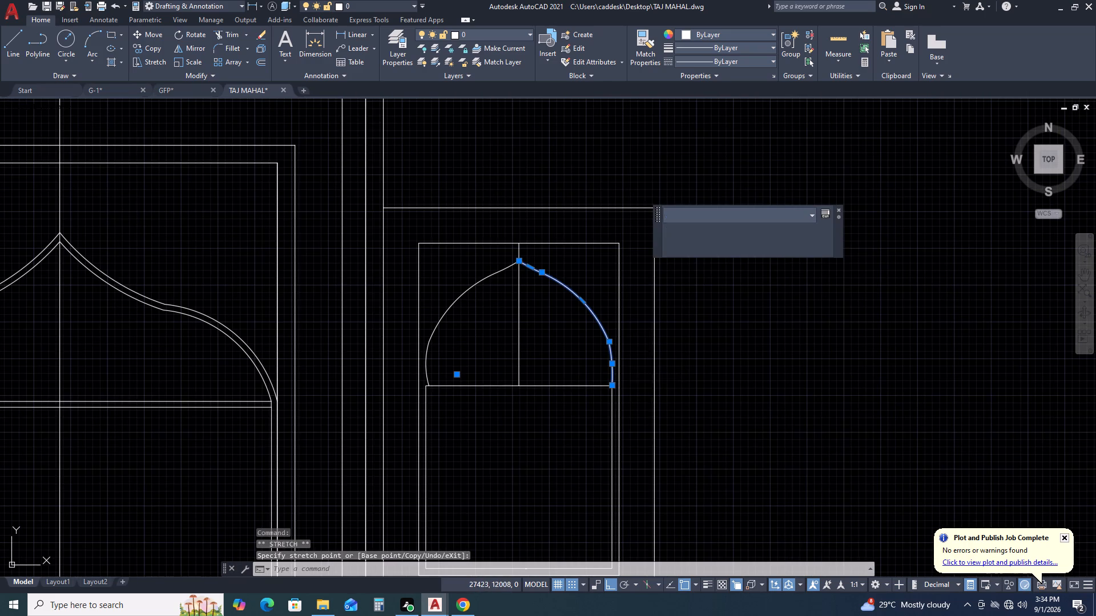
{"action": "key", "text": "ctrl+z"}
Move the right inner frame line inward so its top end meets the arch's right foot on the base line.
{"action": "scroll", "coordinate": [650, 384], "scroll_direction": "down", "scroll_amount": 2}
{"action": "middle_click_drag", "start_coordinate": [519, 349], "coordinate": [568, 374]}
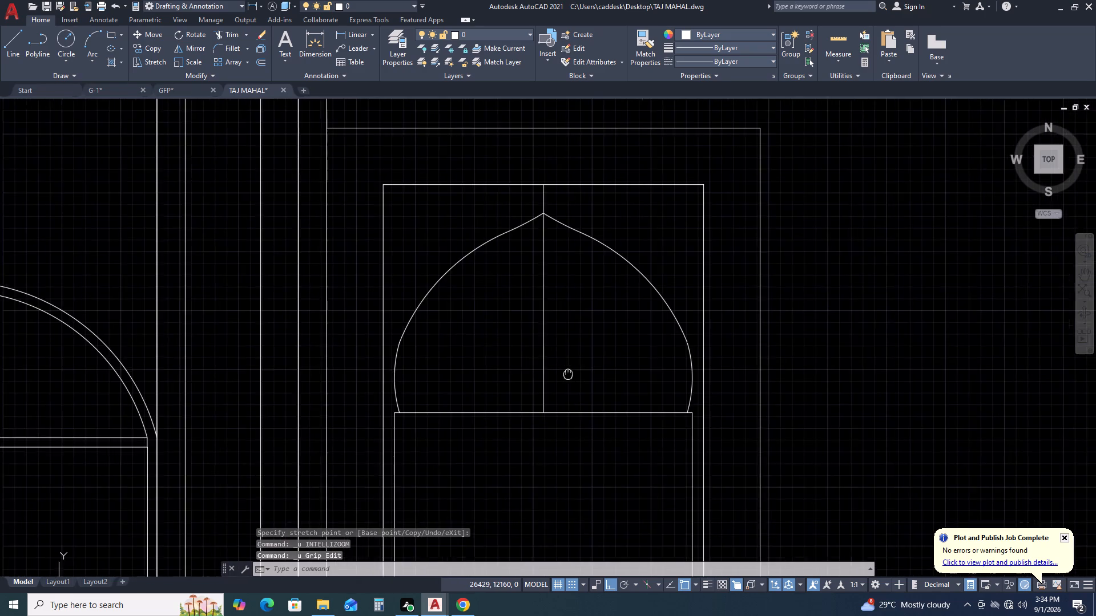
{"action": "scroll", "coordinate": [610, 373], "scroll_direction": "down", "scroll_amount": 2}
{"action": "middle_click_drag", "start_coordinate": [643, 409], "coordinate": [658, 319]}
{"action": "scroll", "coordinate": [667, 341], "scroll_direction": "up", "scroll_amount": 2}
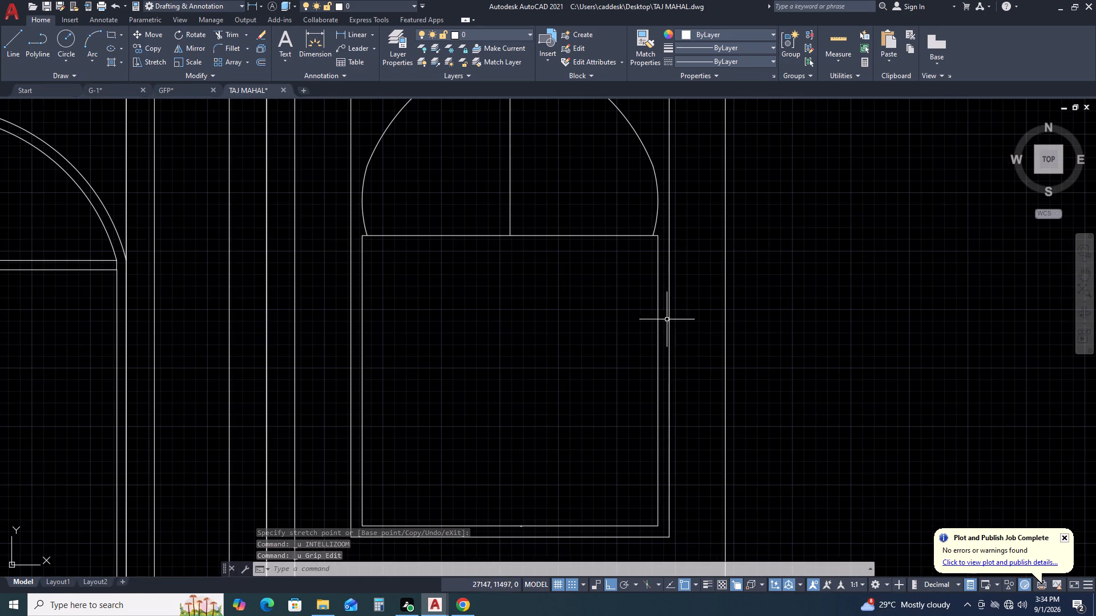
{"action": "left_click", "coordinate": [663, 298]}
{"action": "left_click", "coordinate": [642, 275]}
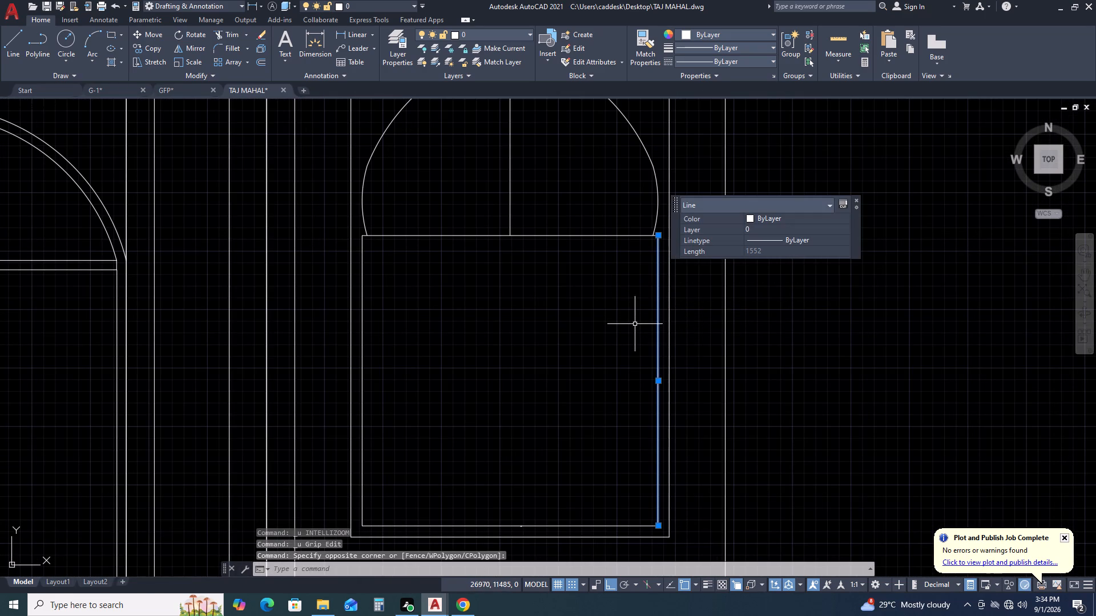
{"action": "type", "text": "M"}
{"action": "key", "text": "space"}
{"action": "scroll", "coordinate": [667, 212], "scroll_direction": "up", "scroll_amount": 1}
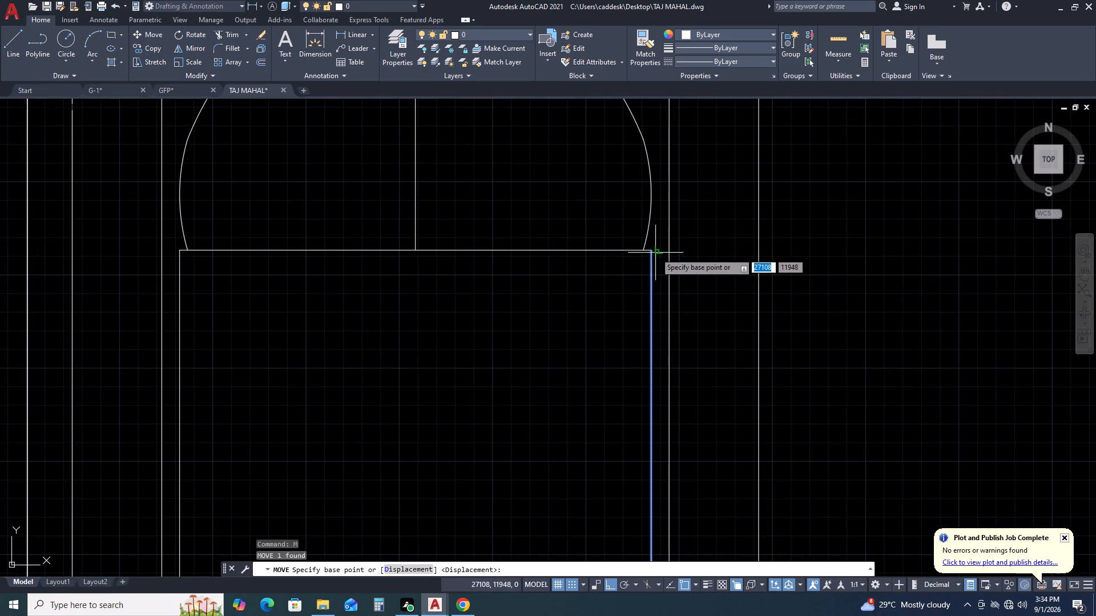
{"action": "left_click", "coordinate": [650, 252]}
{"action": "left_click", "coordinate": [644, 252]}
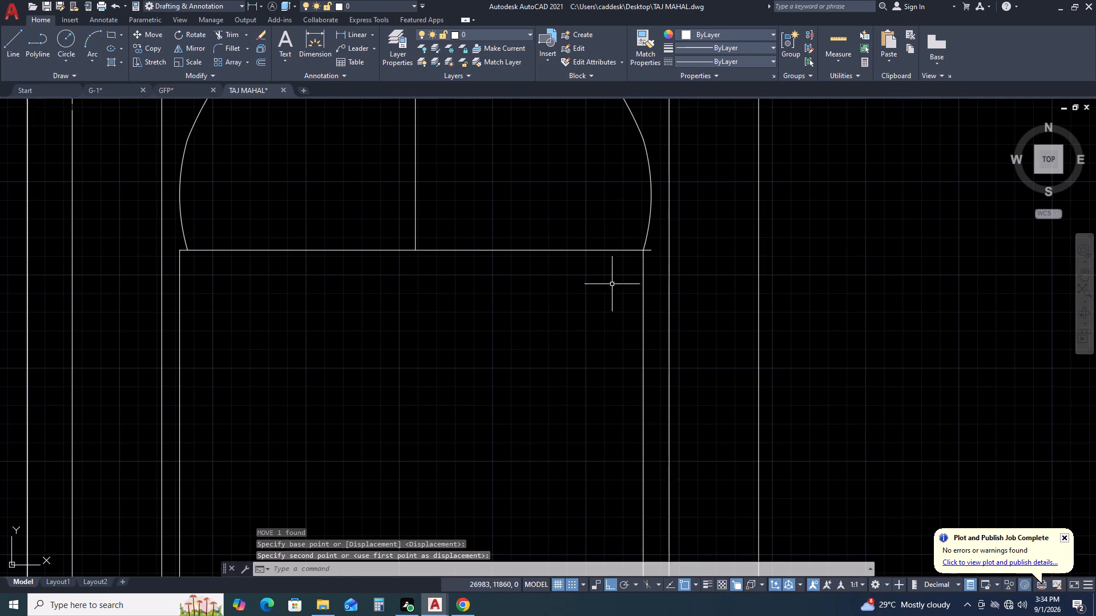
Move the left inner frame line inward so its top end meets the arch's left foot on the base line.
{"action": "scroll", "coordinate": [615, 306], "scroll_direction": "down", "scroll_amount": 2}
{"action": "middle_click_drag", "start_coordinate": [631, 313], "coordinate": [682, 321]}
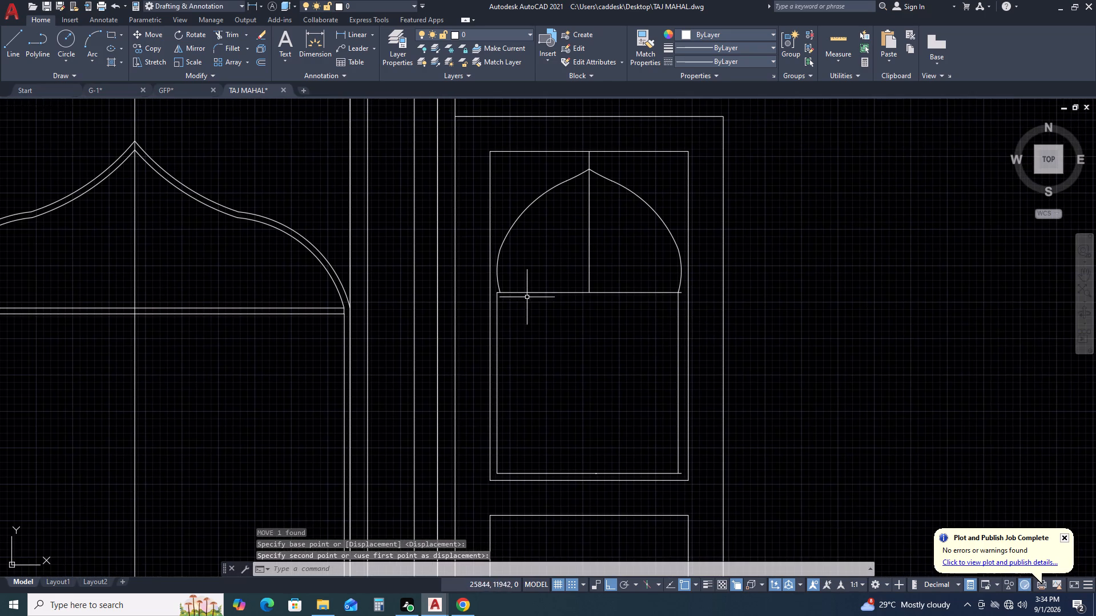
{"action": "scroll", "coordinate": [481, 315], "scroll_direction": "up", "scroll_amount": 2}
{"action": "left_click", "coordinate": [518, 308]}
{"action": "key", "text": "m"}
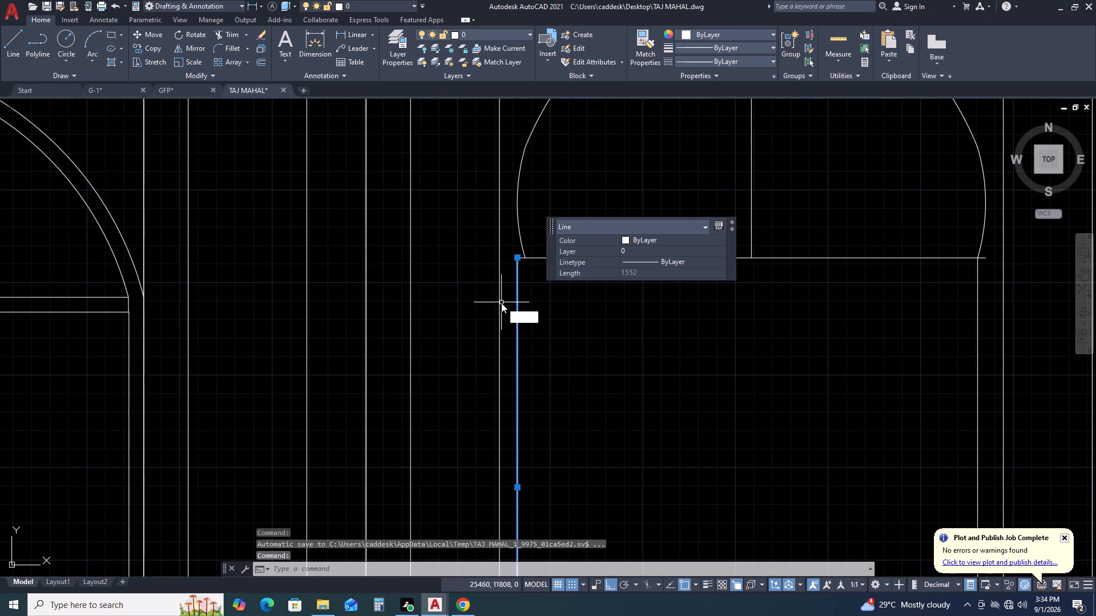
{"action": "key", "text": "space"}
{"action": "left_click", "coordinate": [516, 258]}
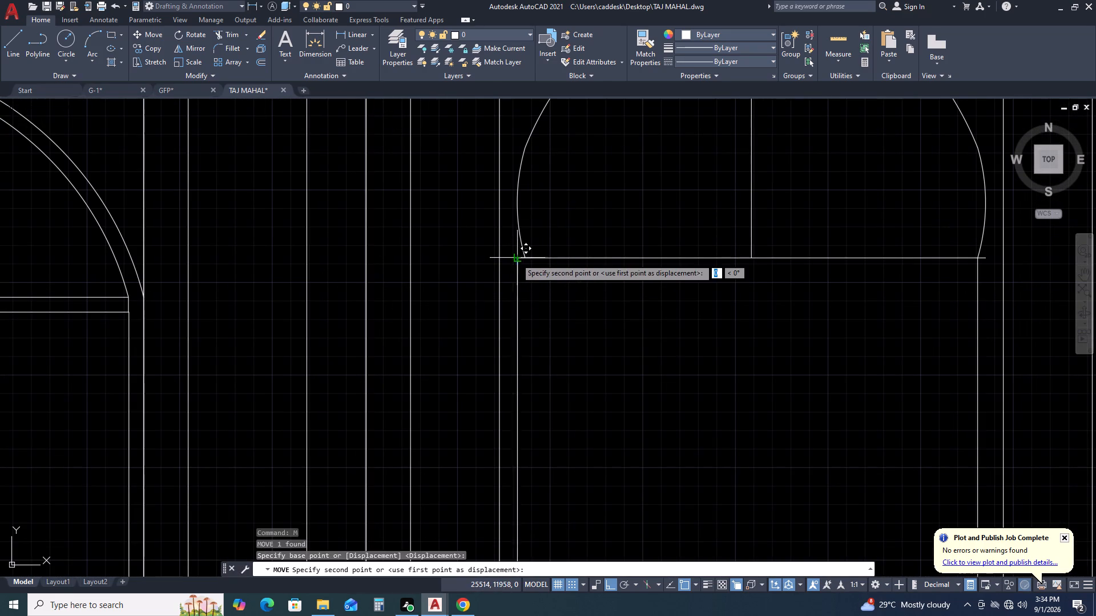
{"action": "left_click", "coordinate": [528, 261]}
Trim both ends of the arch's base line that overhang the moved inner frame lines.
{"action": "scroll", "coordinate": [558, 286], "scroll_direction": "down", "scroll_amount": 2}
{"action": "middle_click_drag", "start_coordinate": [598, 231], "coordinate": [533, 280]}
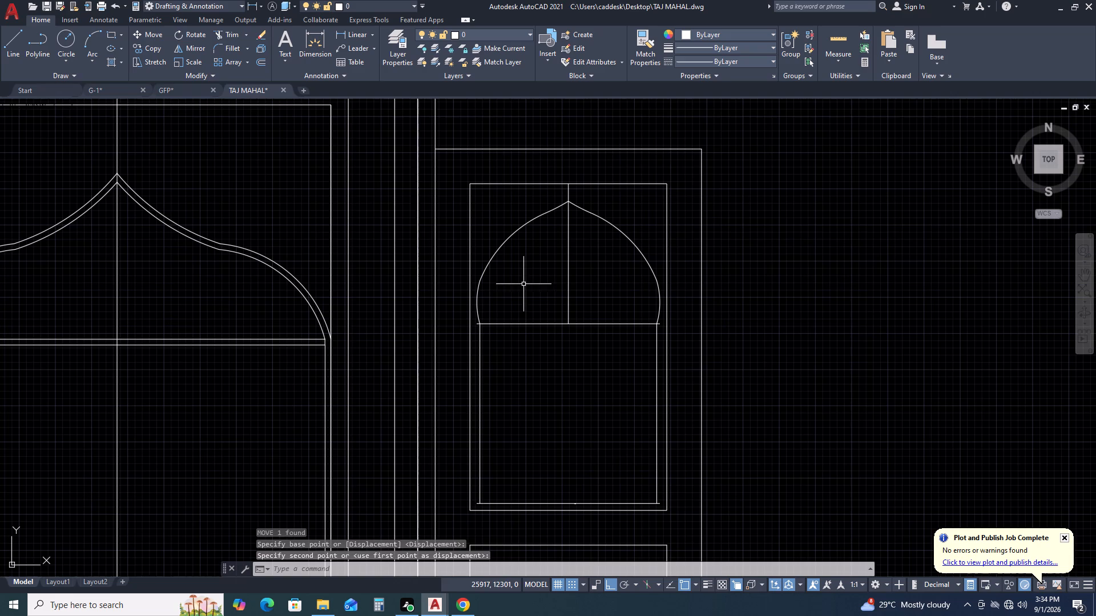
{"action": "key", "text": "t"}
{"action": "key", "text": "r"}
{"action": "key", "text": "space"}
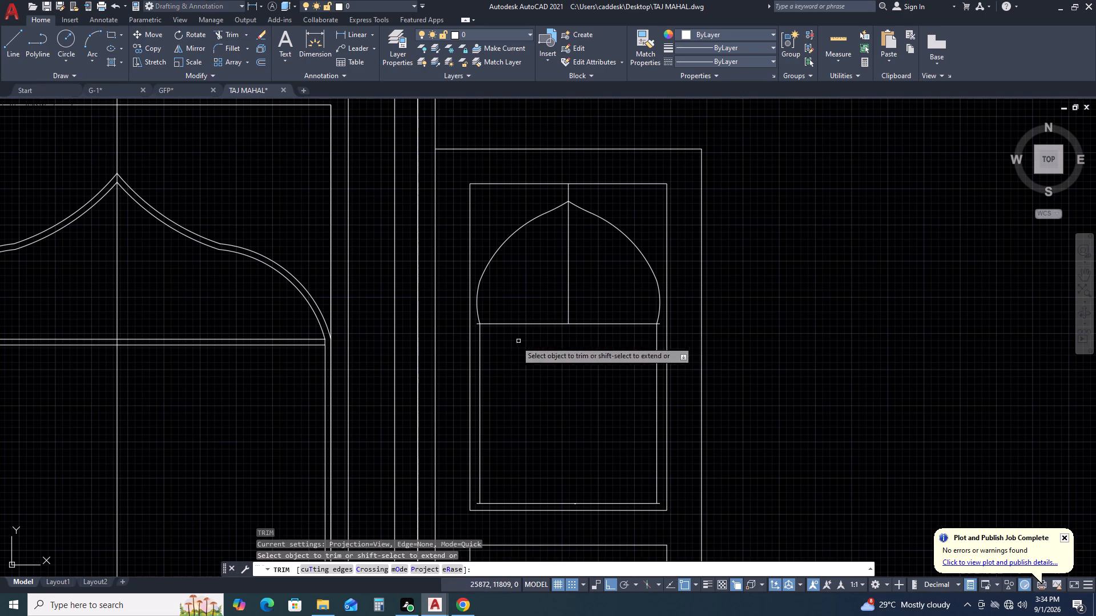
{"action": "scroll", "coordinate": [469, 322], "scroll_direction": "up", "scroll_amount": 2}
{"action": "left_click", "coordinate": [485, 326]}
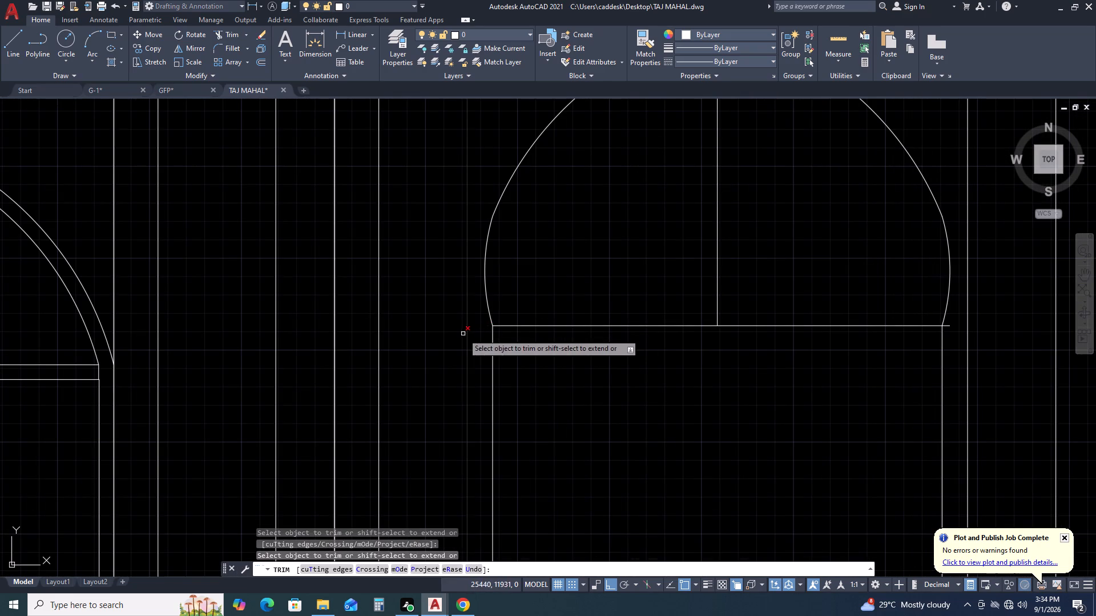
{"action": "left_click", "coordinate": [946, 325]}
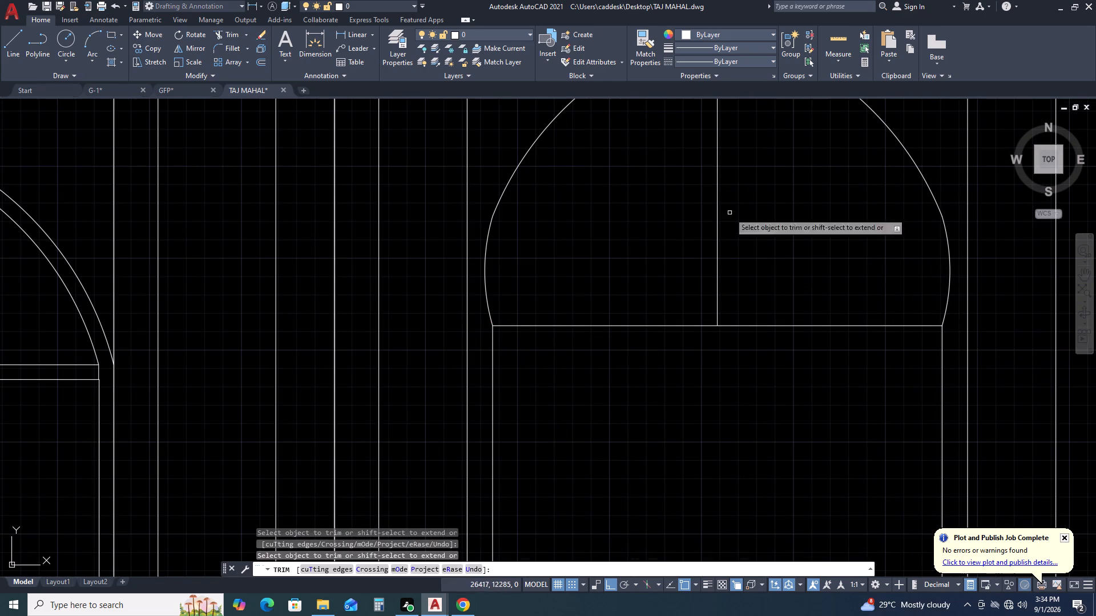
Trim both overhanging ends of the inner frame's bottom line back to the inner vertical lines.
{"action": "scroll", "coordinate": [702, 165], "scroll_direction": "down", "scroll_amount": 3}
{"action": "scroll", "coordinate": [751, 317], "scroll_direction": "up", "scroll_amount": 4}
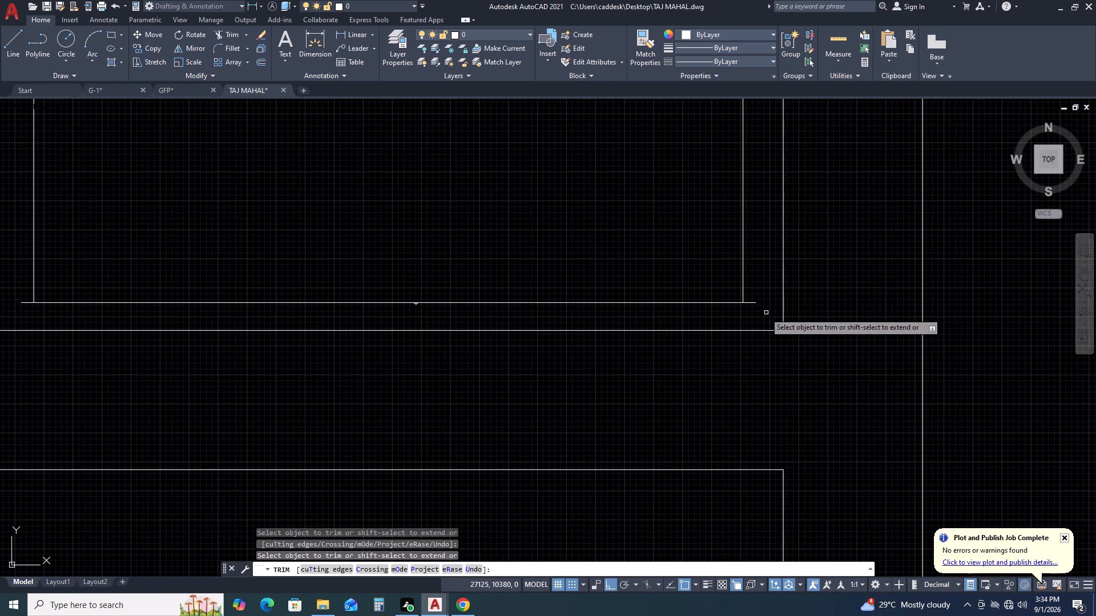
{"action": "left_click", "coordinate": [753, 303]}
{"action": "scroll", "coordinate": [765, 305], "scroll_direction": "down", "scroll_amount": 2}
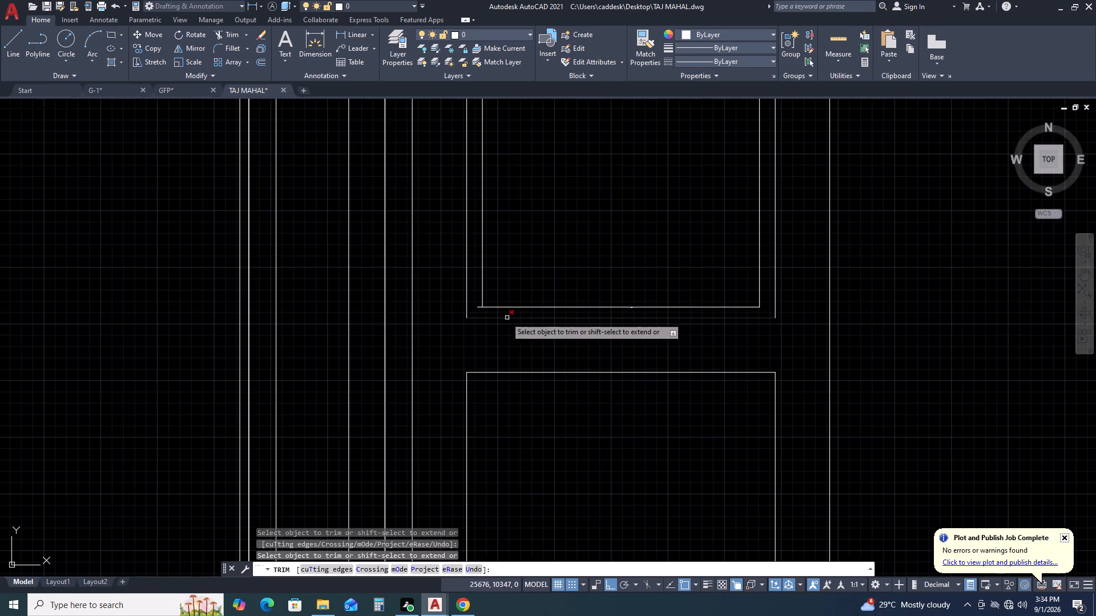
{"action": "scroll", "coordinate": [478, 310], "scroll_direction": "up", "scroll_amount": 2}
{"action": "left_click", "coordinate": [482, 302]}
{"action": "scroll", "coordinate": [718, 364], "scroll_direction": "down", "scroll_amount": 4}
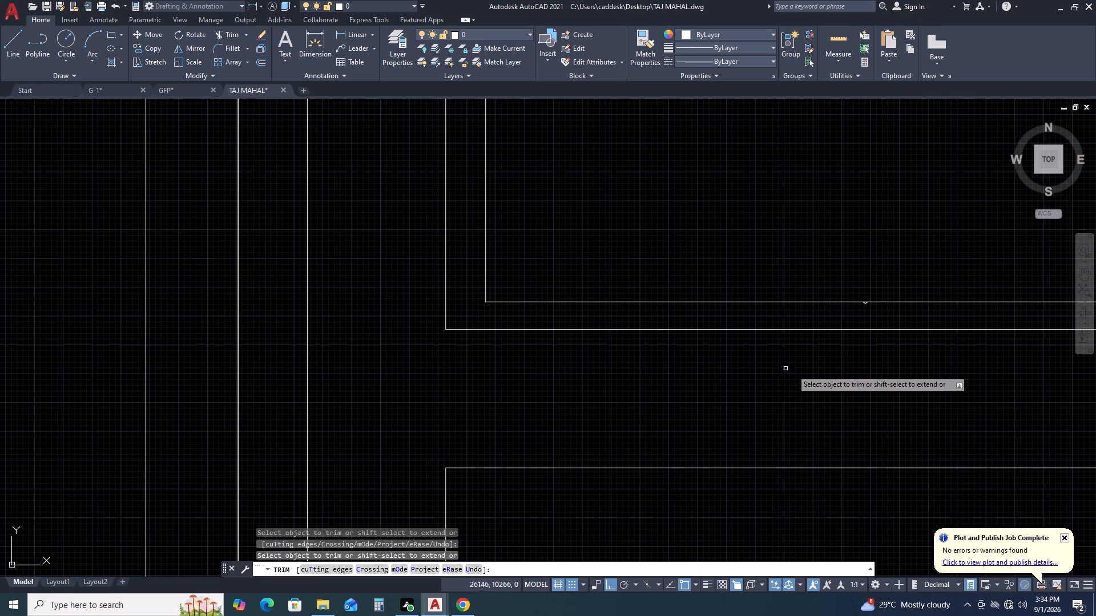
Trim away the tiny leftover mark near the middle of the inner frame's bottom line.
{"action": "scroll", "coordinate": [868, 304], "scroll_direction": "up", "scroll_amount": 4}
{"action": "left_click", "coordinate": [869, 287]}
{"action": "left_click", "coordinate": [827, 290]}
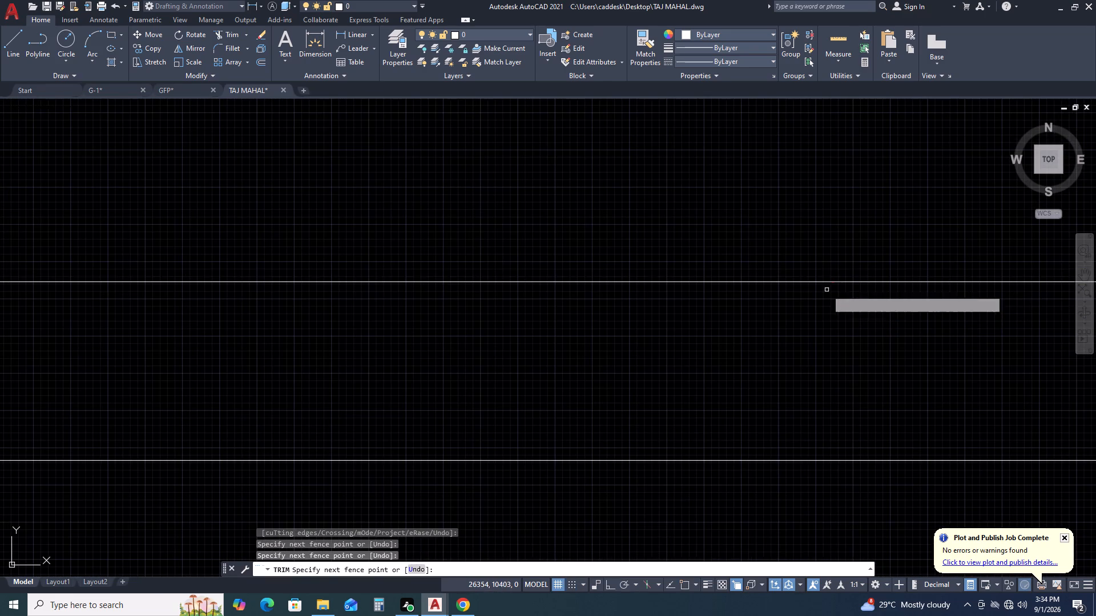
{"action": "scroll", "coordinate": [642, 355], "scroll_direction": "down", "scroll_amount": 5}
{"action": "scroll", "coordinate": [658, 354], "scroll_direction": "up", "scroll_amount": 1}
{"action": "scroll", "coordinate": [658, 354], "scroll_direction": "down", "scroll_amount": 1}
{"action": "scroll", "coordinate": [659, 354], "scroll_direction": "up", "scroll_amount": 1}
{"action": "scroll", "coordinate": [668, 354], "scroll_direction": "down", "scroll_amount": 6}
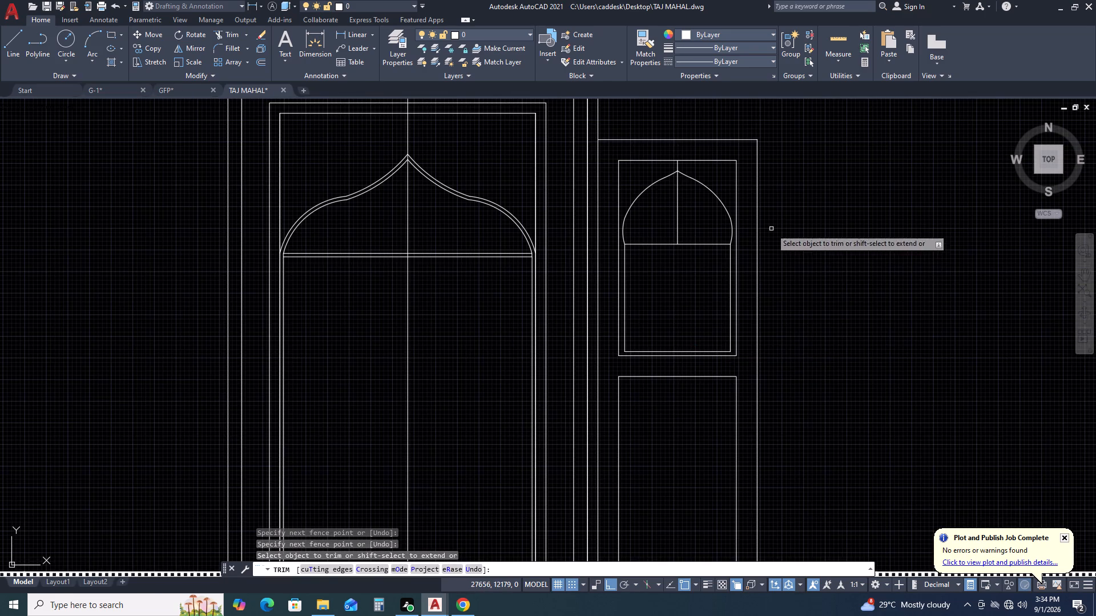
{"action": "middle_click_drag", "start_coordinate": [771, 229], "coordinate": [782, 339]}
{"action": "key", "text": "Escape"}
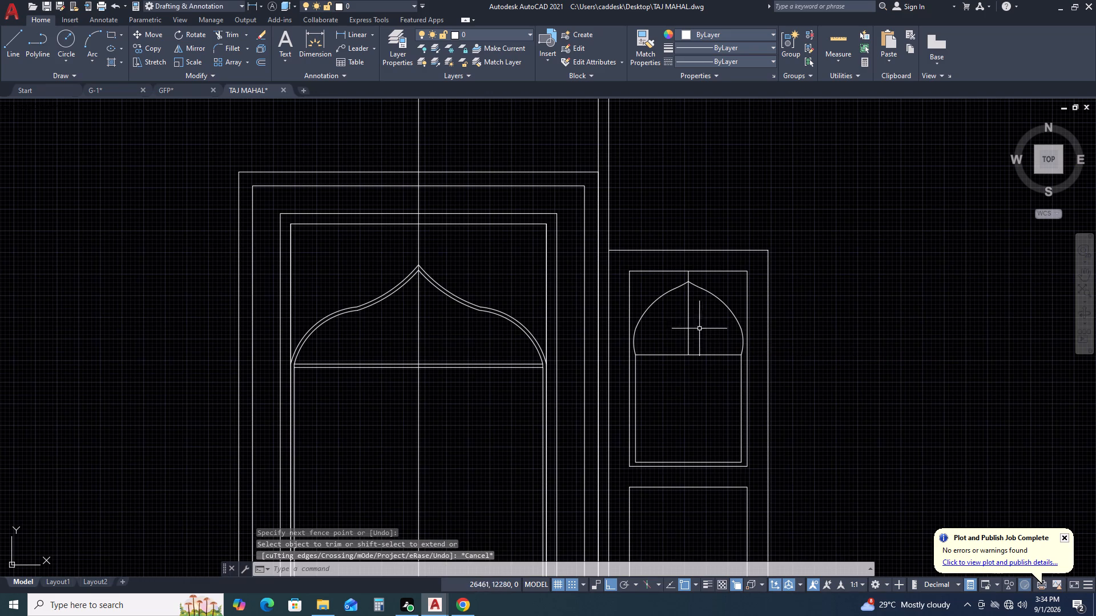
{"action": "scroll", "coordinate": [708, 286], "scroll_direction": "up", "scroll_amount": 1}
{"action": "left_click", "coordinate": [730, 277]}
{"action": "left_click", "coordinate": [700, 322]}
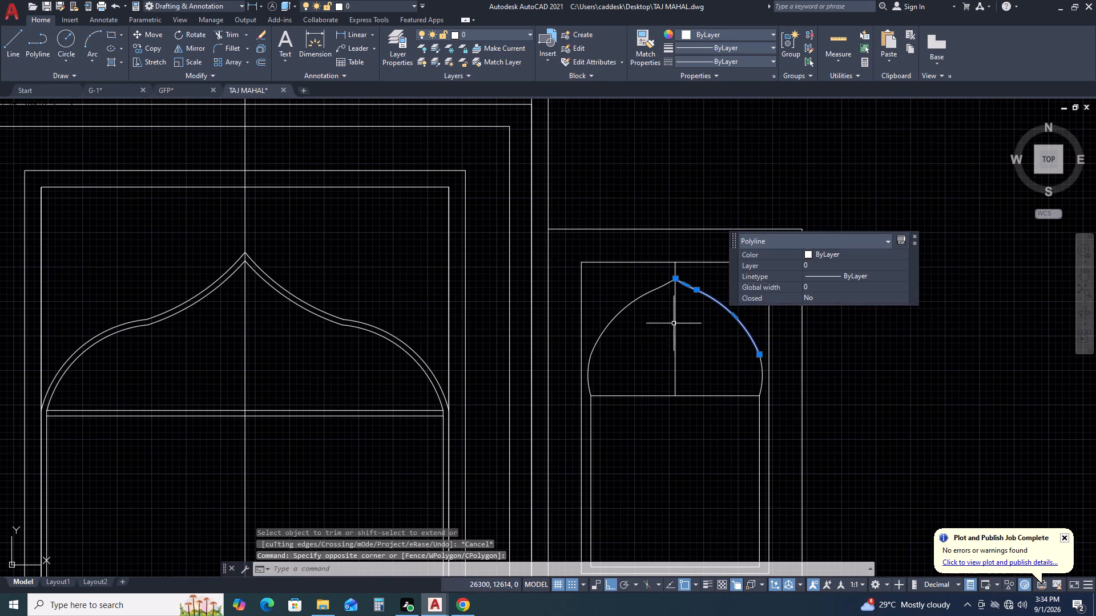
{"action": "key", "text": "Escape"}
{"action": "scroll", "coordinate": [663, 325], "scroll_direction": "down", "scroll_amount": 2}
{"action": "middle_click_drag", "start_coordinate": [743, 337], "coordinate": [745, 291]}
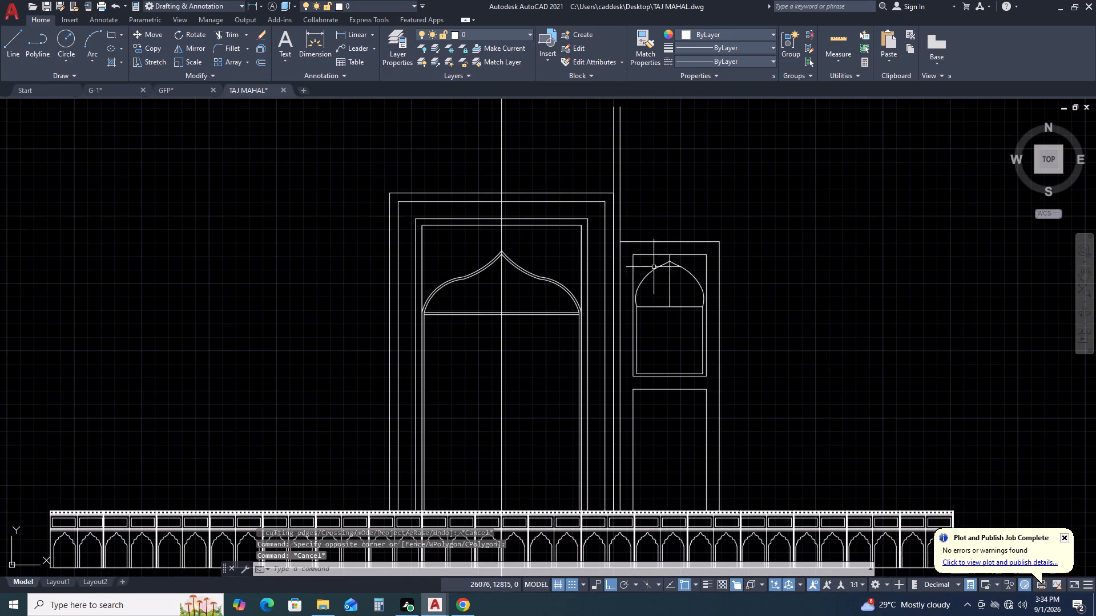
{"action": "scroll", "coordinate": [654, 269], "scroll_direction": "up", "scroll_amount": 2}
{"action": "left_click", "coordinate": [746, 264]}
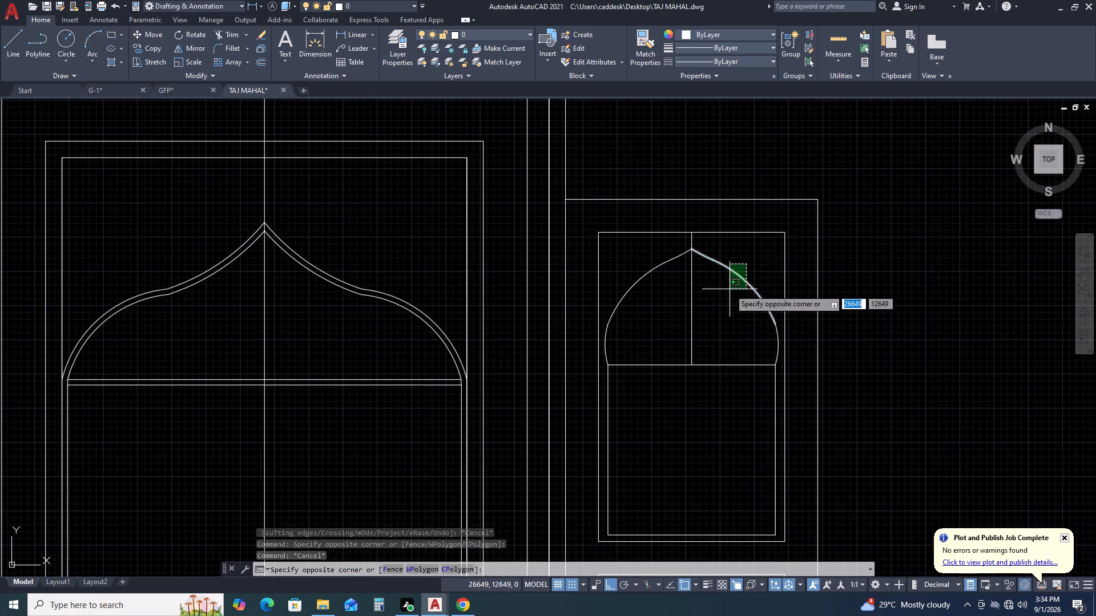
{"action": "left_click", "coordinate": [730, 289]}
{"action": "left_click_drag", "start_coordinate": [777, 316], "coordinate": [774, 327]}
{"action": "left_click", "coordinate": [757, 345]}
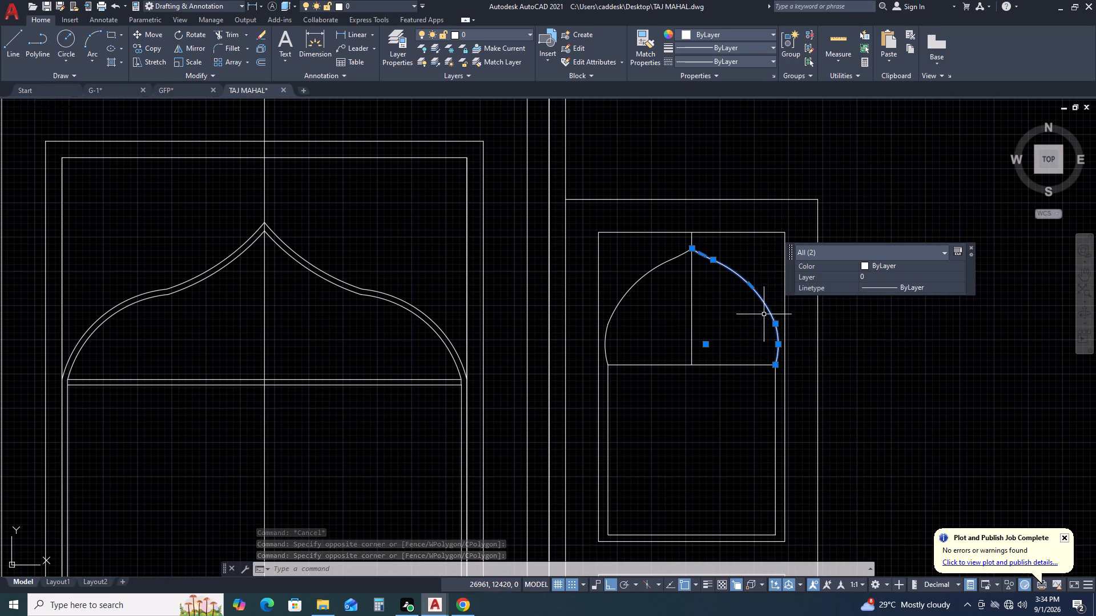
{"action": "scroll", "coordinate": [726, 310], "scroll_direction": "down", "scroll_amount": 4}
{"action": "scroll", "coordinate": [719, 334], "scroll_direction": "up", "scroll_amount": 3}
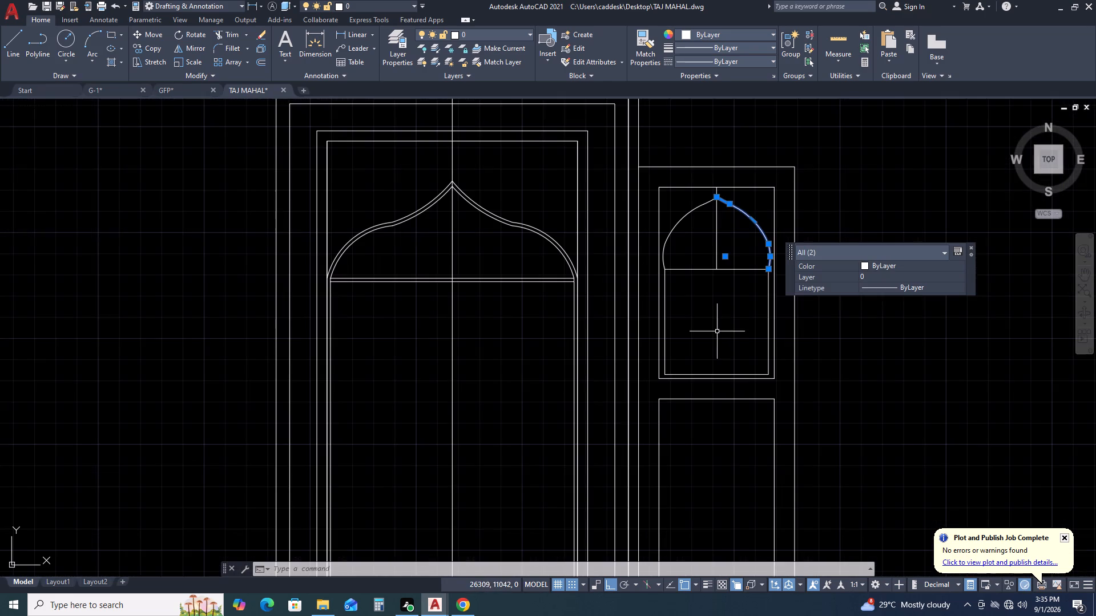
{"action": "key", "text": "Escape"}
Scale all four arch curves down freehand about the base line's midpoint, leaving the arch feet inside the inner frame lines.
{"action": "scroll", "coordinate": [718, 226], "scroll_direction": "up", "scroll_amount": 1}
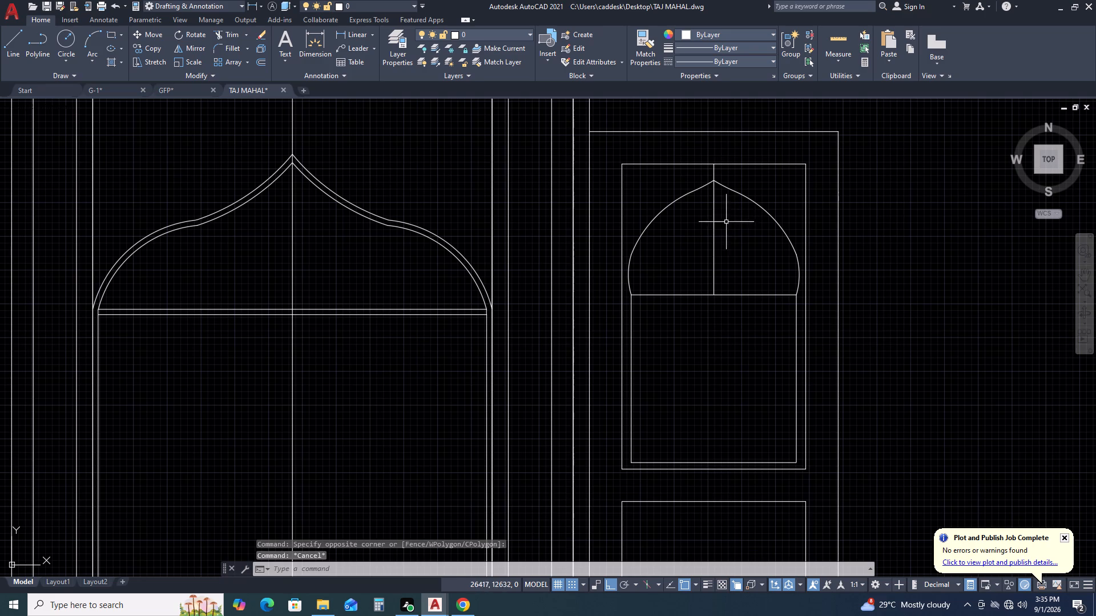
{"action": "left_click", "coordinate": [788, 200]}
{"action": "left_click", "coordinate": [746, 276]}
{"action": "middle_click_drag", "start_coordinate": [757, 271], "coordinate": [595, 271]}
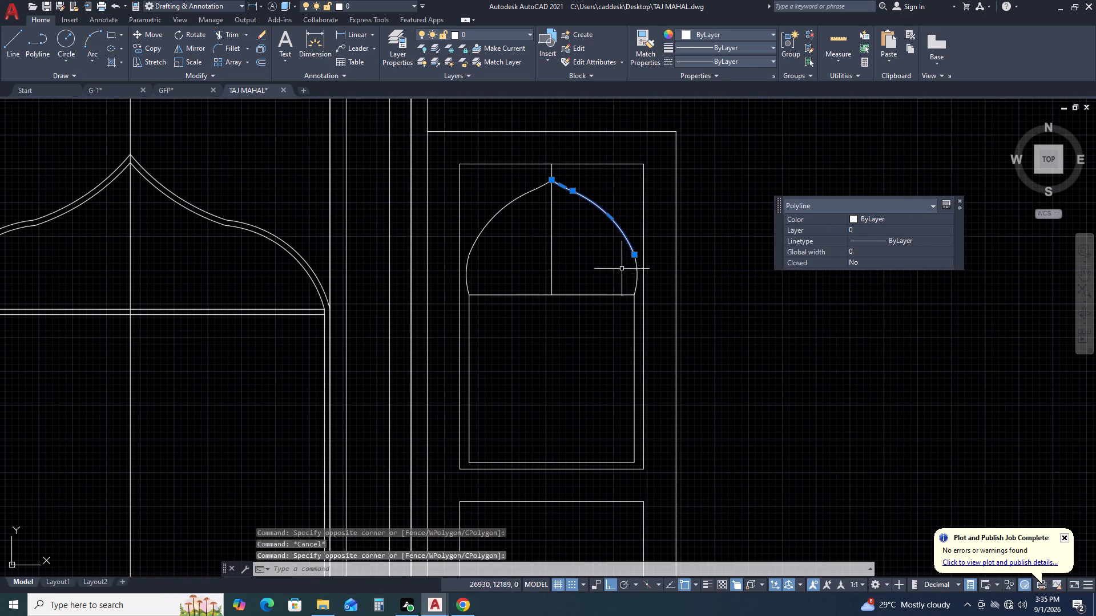
{"action": "left_click", "coordinate": [637, 266]}
{"action": "left_click", "coordinate": [522, 217]}
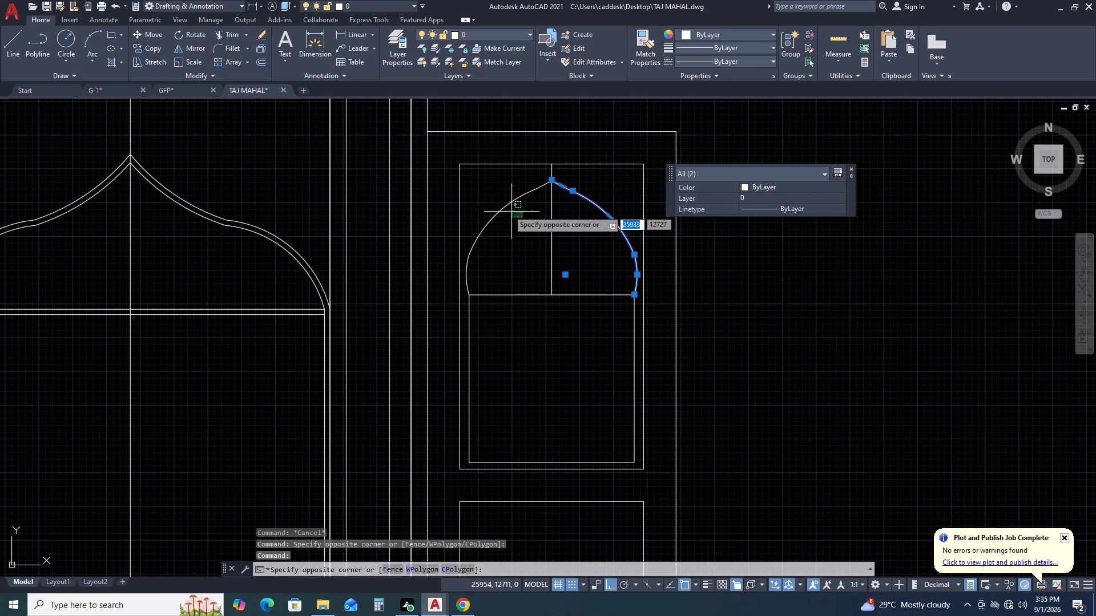
{"action": "left_click", "coordinate": [494, 196]}
{"action": "left_click", "coordinate": [492, 262]}
{"action": "left_click", "coordinate": [462, 282]}
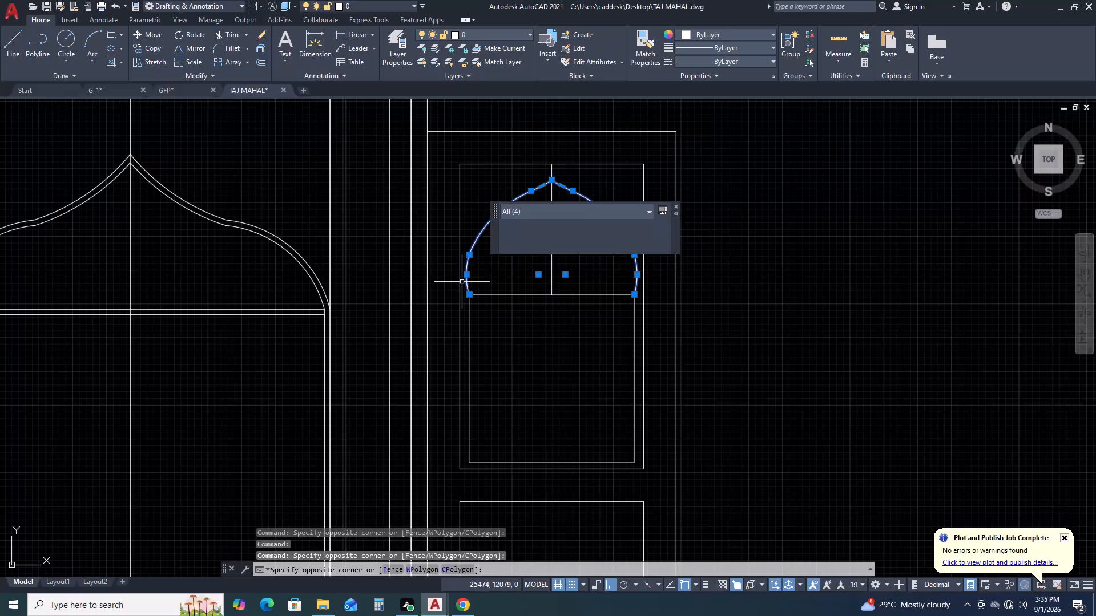
{"action": "key", "text": "s"}
{"action": "key", "text": "c"}
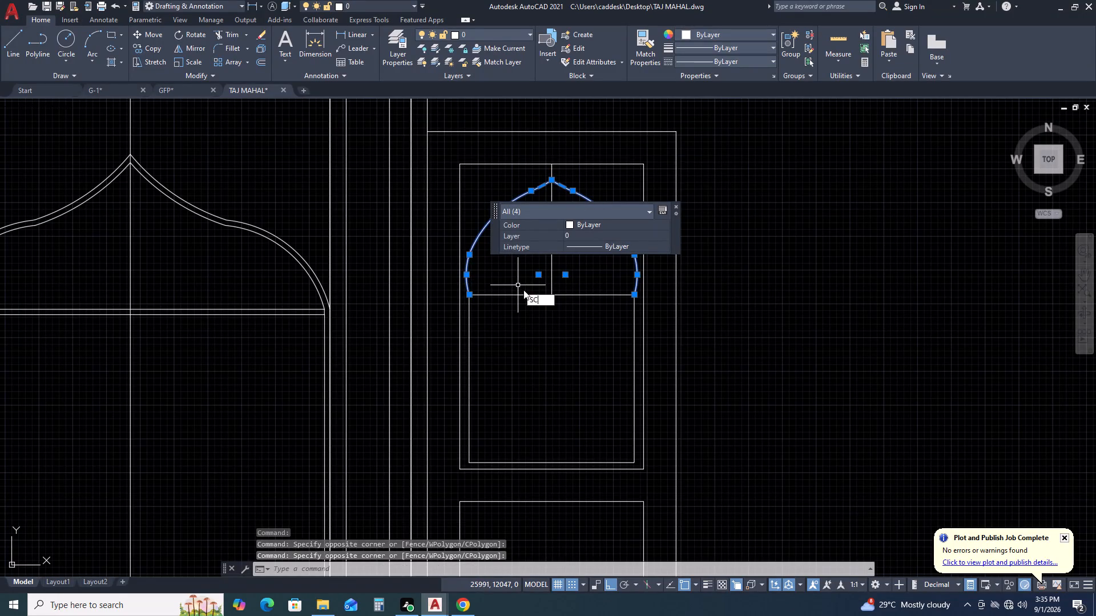
{"action": "key", "text": "space"}
{"action": "left_click", "coordinate": [551, 297]}
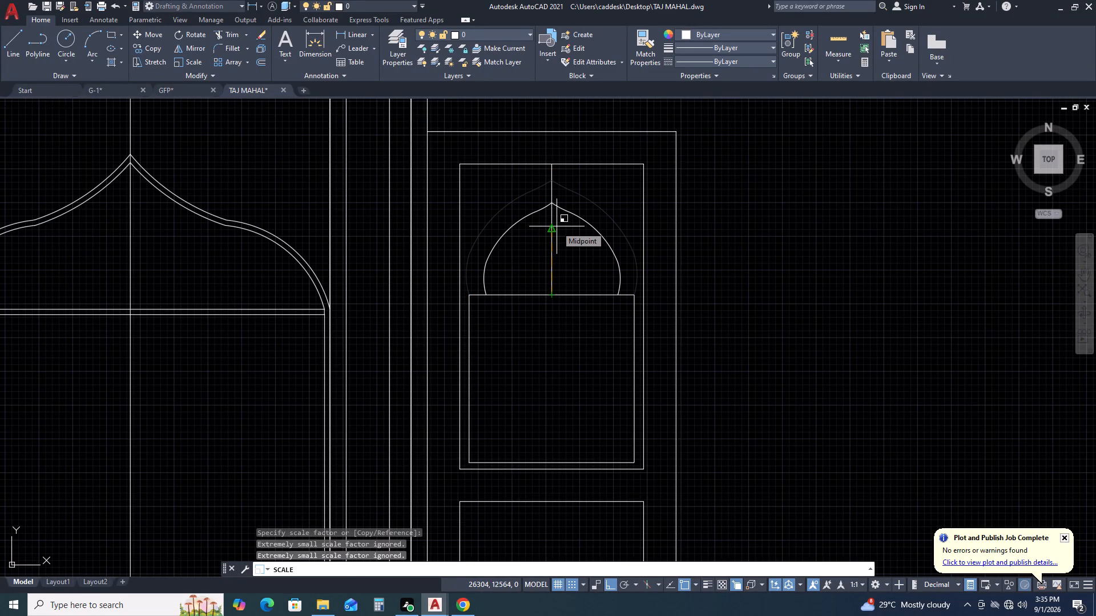
{"action": "left_click", "coordinate": [557, 226]}
Stretch the small right arc's lower end to the base line's right end and pull its midpoint outward into a convex curve.
{"action": "scroll", "coordinate": [622, 266], "scroll_direction": "up", "scroll_amount": 2}
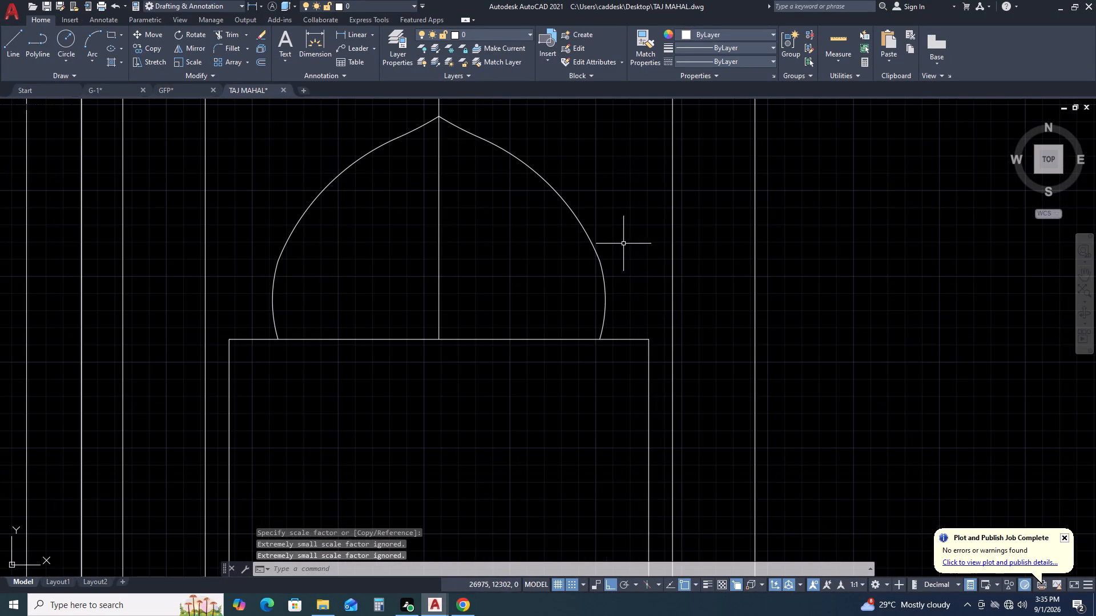
{"action": "left_click", "coordinate": [625, 240]}
{"action": "left_click", "coordinate": [529, 305]}
{"action": "middle_click_drag", "start_coordinate": [581, 347], "coordinate": [449, 378]}
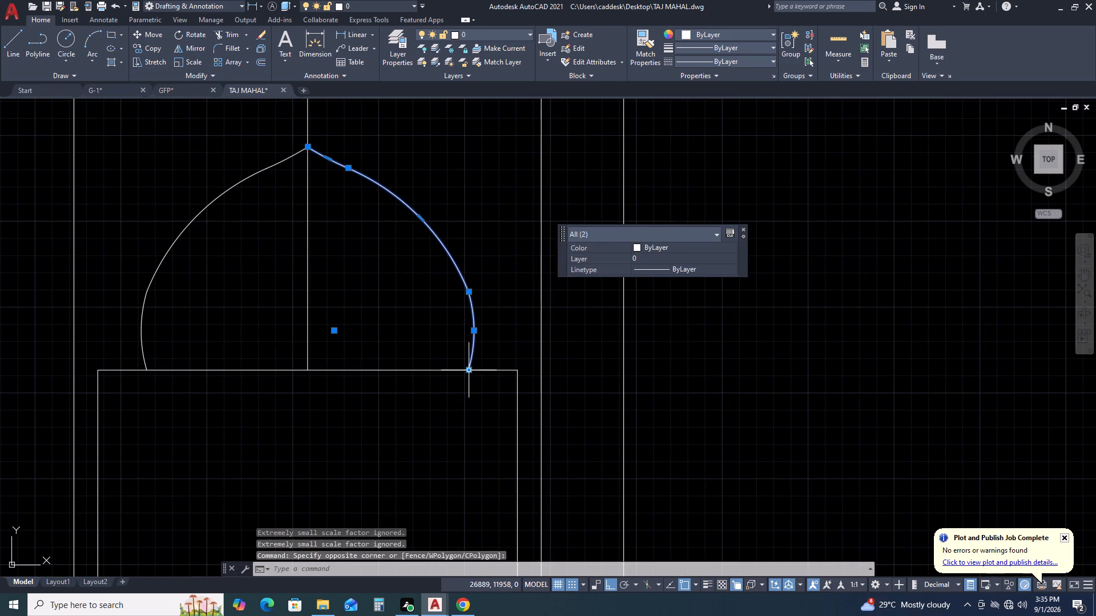
{"action": "left_click", "coordinate": [469, 369]}
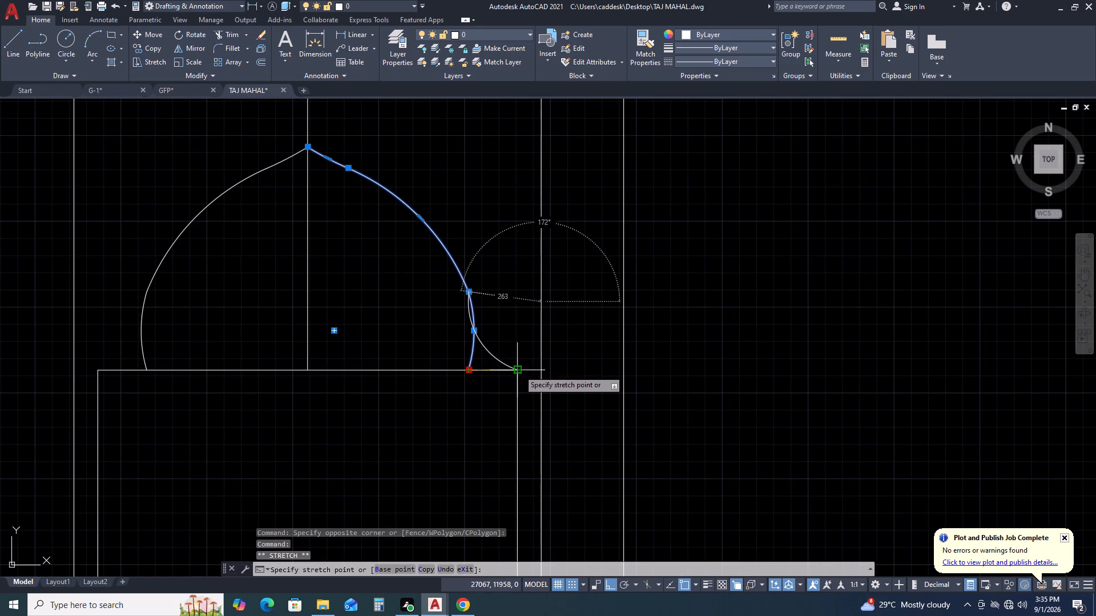
{"action": "left_click", "coordinate": [519, 370]}
{"action": "left_click", "coordinate": [476, 341]}
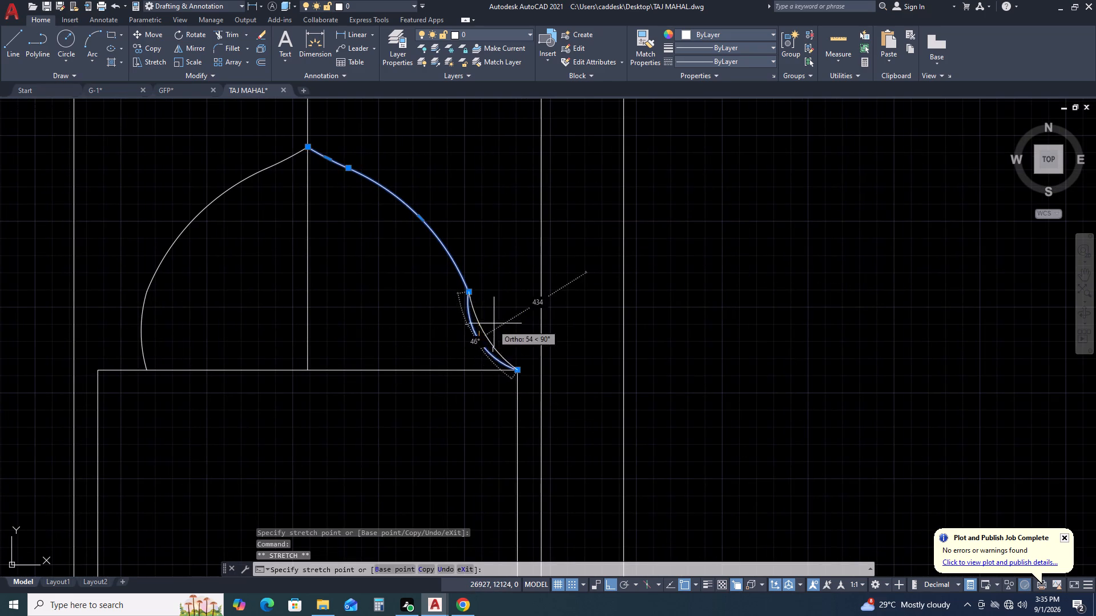
{"action": "left_click", "coordinate": [514, 309]}
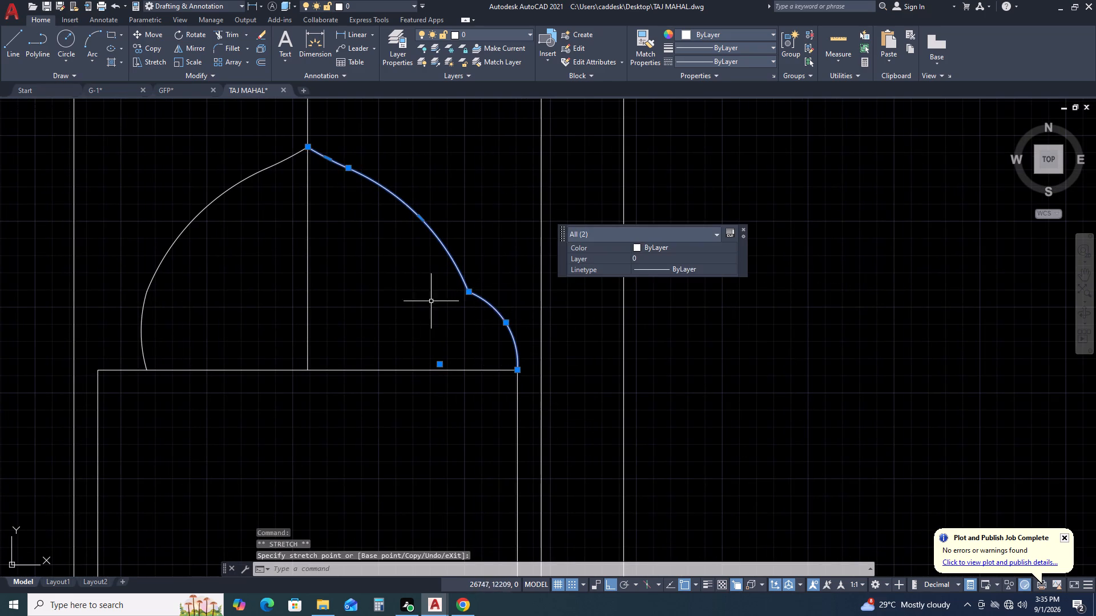
{"action": "middle_click_drag", "start_coordinate": [448, 307], "coordinate": [508, 427]}
{"action": "key", "text": "Escape"}
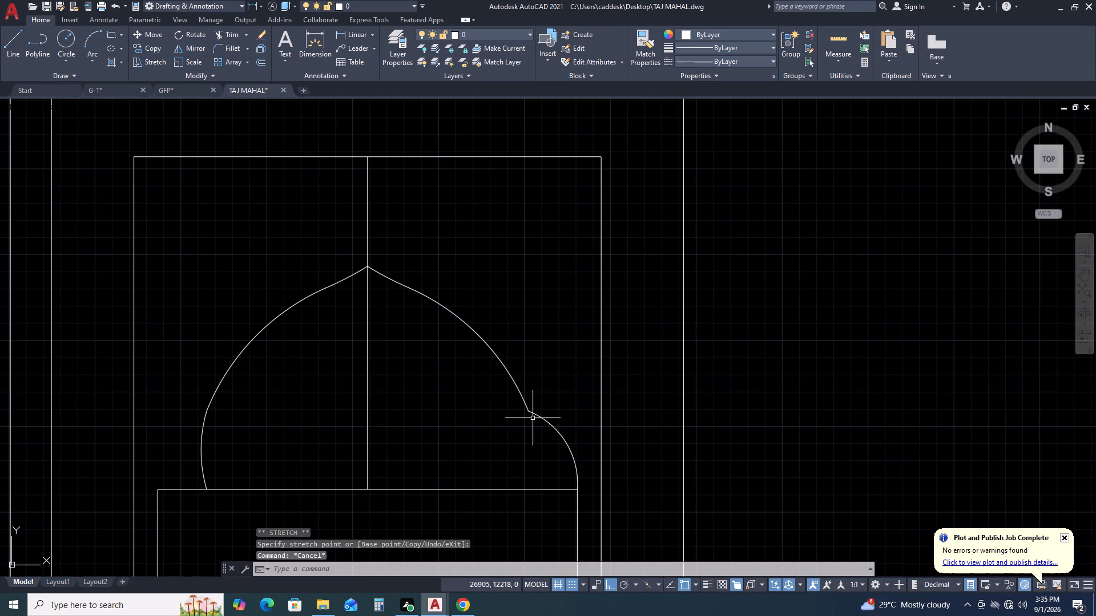
Undo the right arc's grip edits and the preceding scaling of the four side bay arch curves.
{"action": "key", "text": "ctrl+z"}
{"action": "key", "text": "ctrl+z"}
{"action": "key", "text": "ctrl+z"}
{"action": "key", "text": "ctrl+z"}
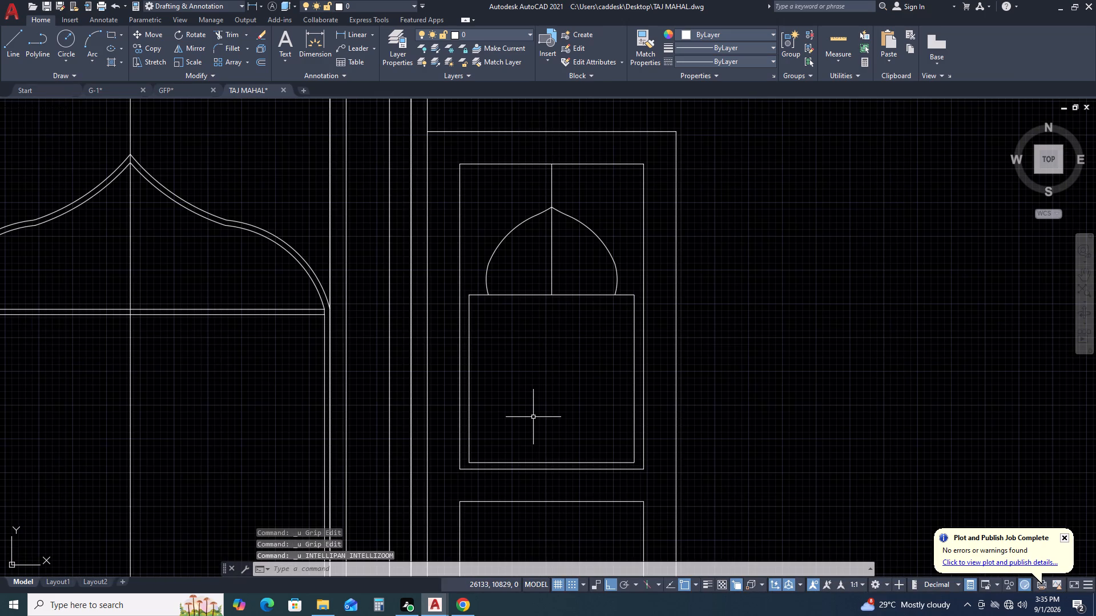
{"action": "key", "text": "ctrl+z"}
Move all four side bay arch curves straight down freehand so their feet sit on the inner frame's vertical lines.
{"action": "middle_click_drag", "start_coordinate": [534, 379], "coordinate": [545, 432]}
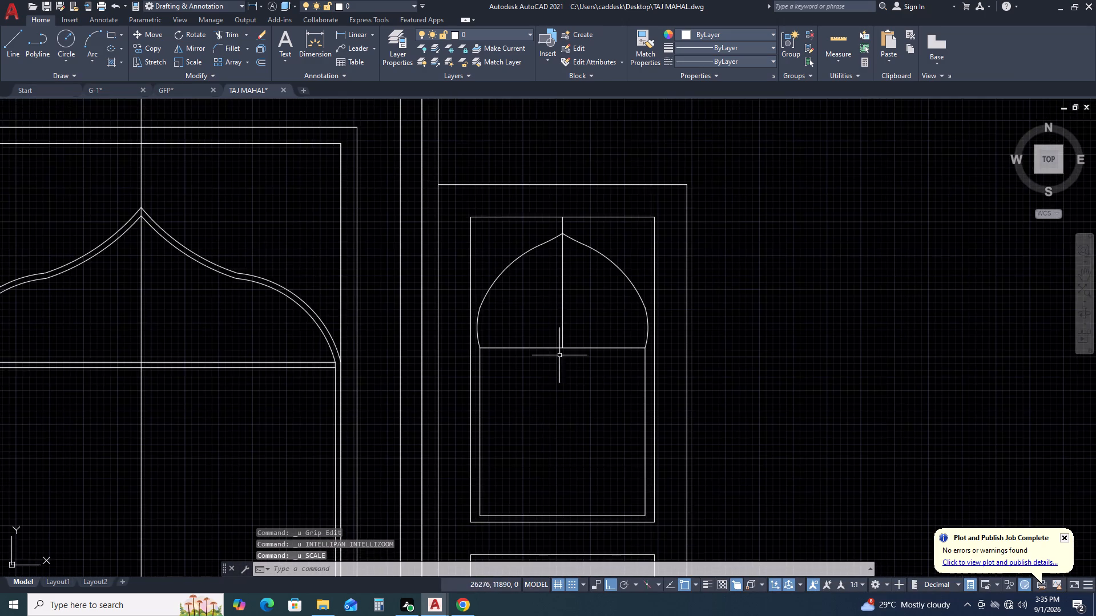
{"action": "scroll", "coordinate": [559, 355], "scroll_direction": "down", "scroll_amount": 2}
{"action": "middle_click_drag", "start_coordinate": [650, 422], "coordinate": [640, 311]}
{"action": "middle_click_drag", "start_coordinate": [639, 302], "coordinate": [638, 297]}
{"action": "middle_click", "coordinate": [637, 297]}
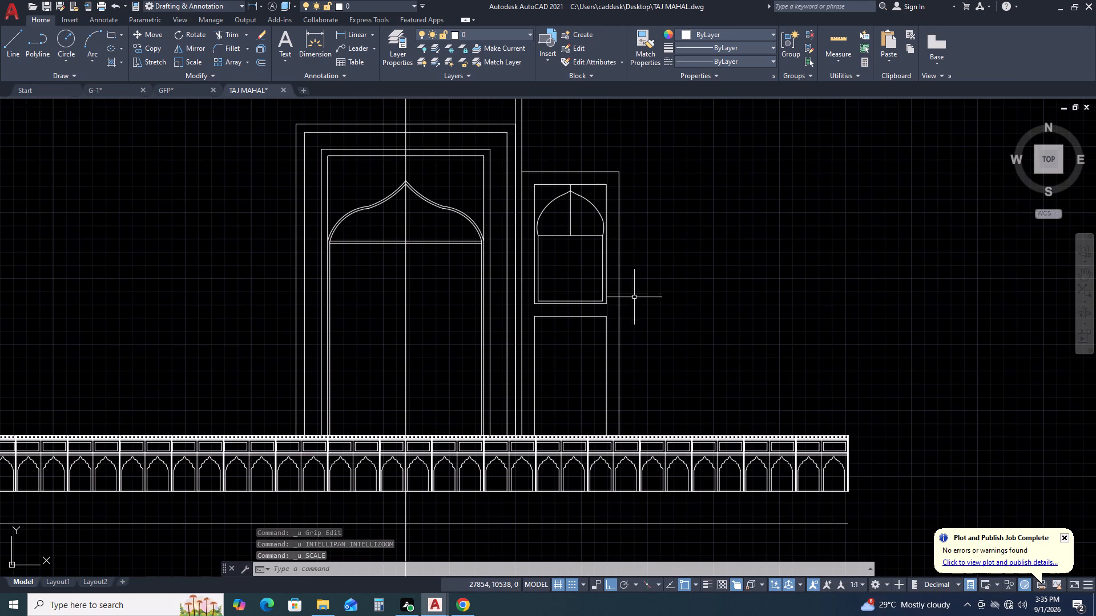
{"action": "middle_click_drag", "start_coordinate": [593, 233], "coordinate": [599, 274]}
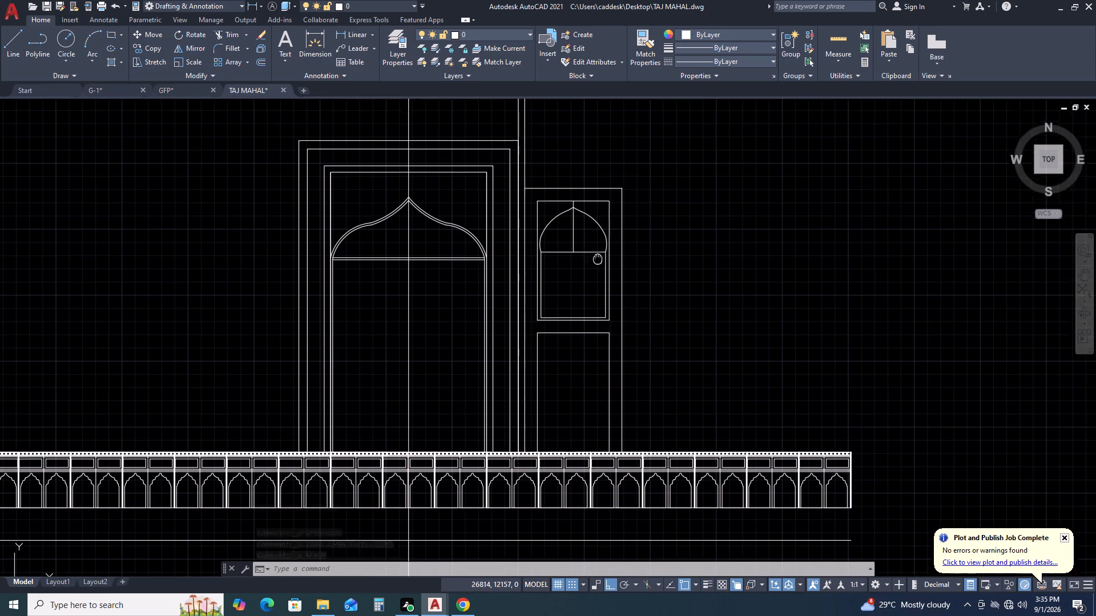
{"action": "middle_click_drag", "start_coordinate": [599, 274], "coordinate": [599, 279]}
{"action": "middle_click_drag", "start_coordinate": [667, 362], "coordinate": [650, 322]}
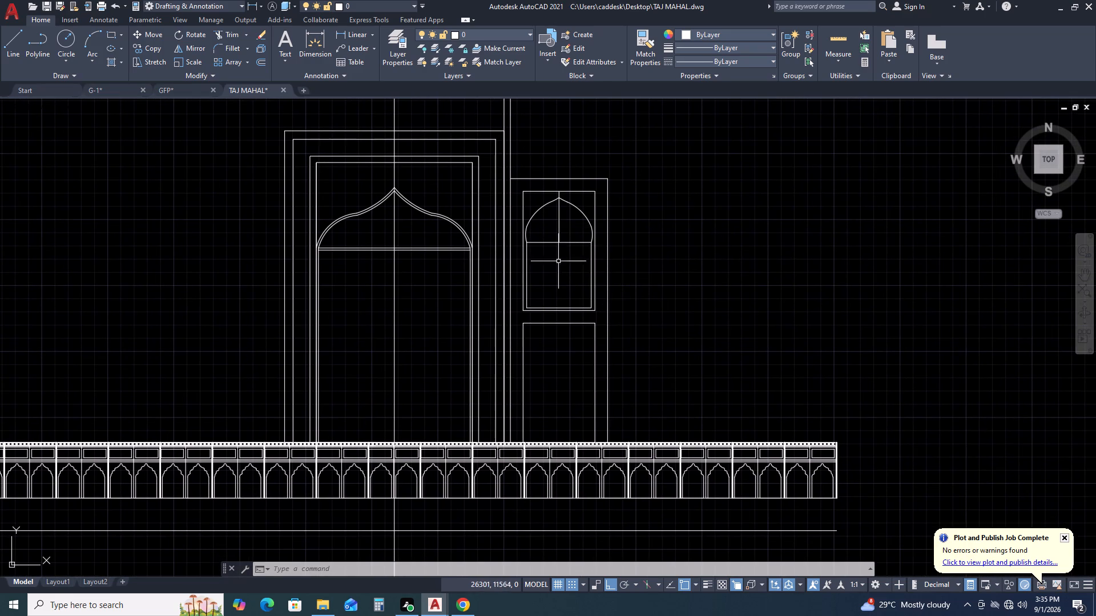
{"action": "scroll", "coordinate": [574, 218], "scroll_direction": "up", "scroll_amount": 2}
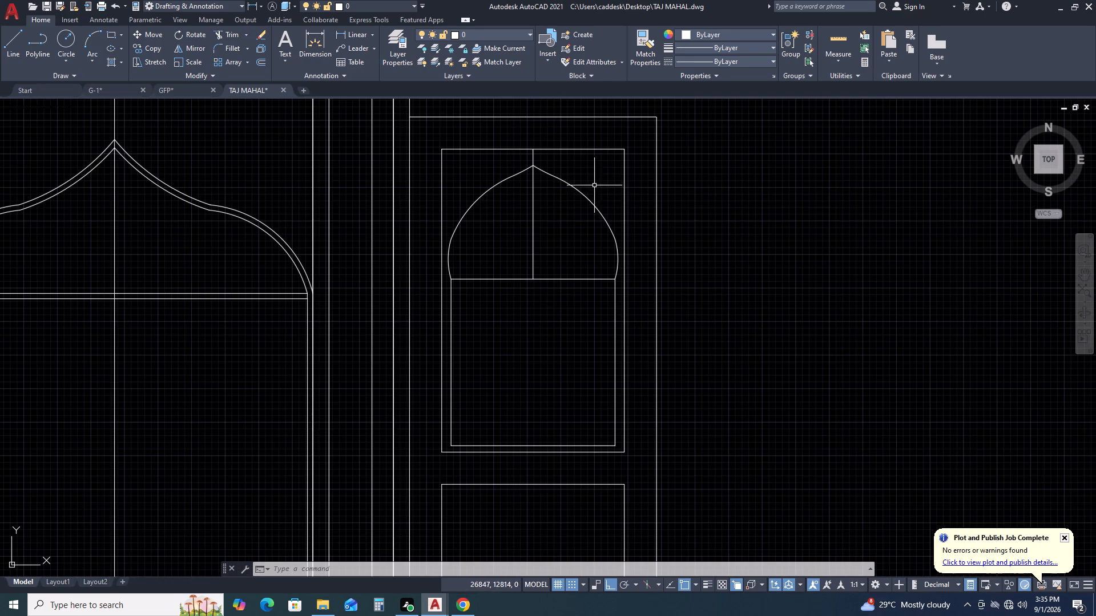
{"action": "left_click", "coordinate": [597, 183]}
{"action": "left_click", "coordinate": [566, 230]}
{"action": "left_click", "coordinate": [493, 255]}
{"action": "left_click", "coordinate": [468, 205]}
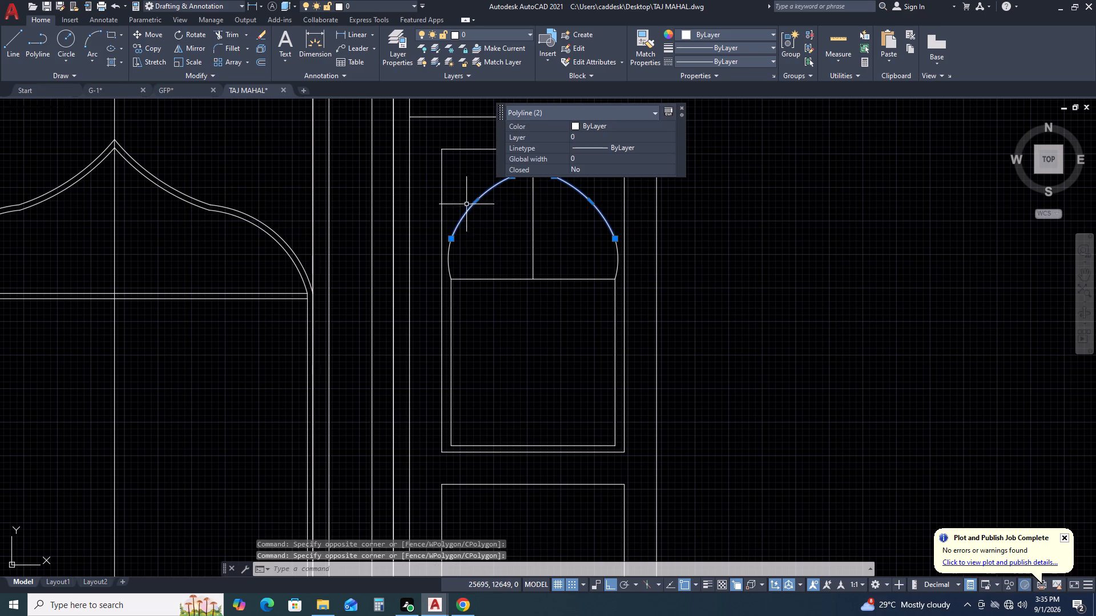
{"action": "left_click", "coordinate": [457, 252]}
{"action": "left_click", "coordinate": [446, 269]}
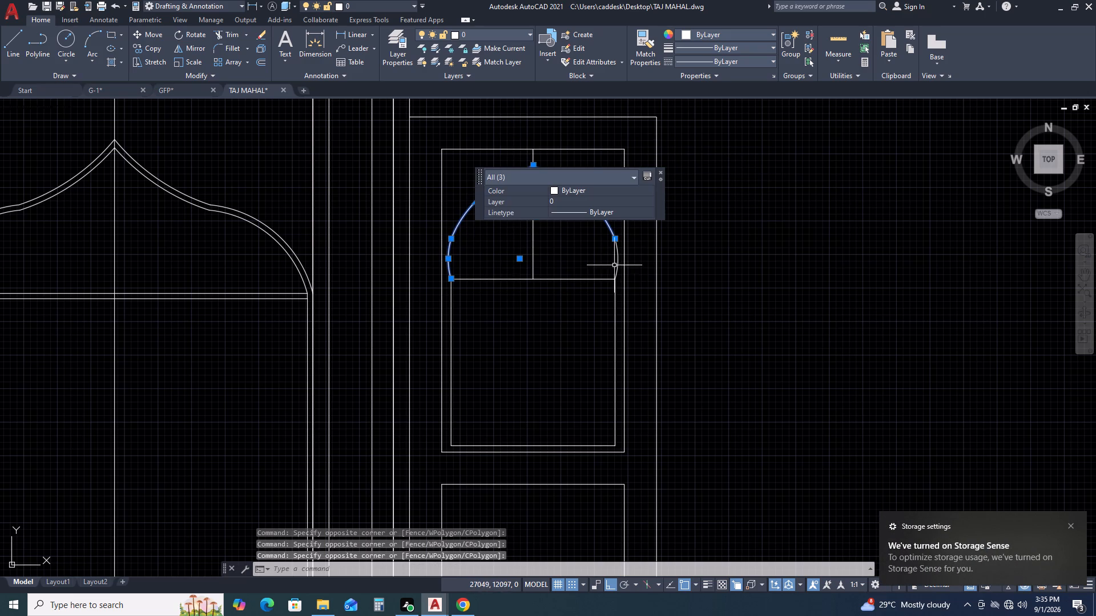
{"action": "left_click", "coordinate": [618, 271]}
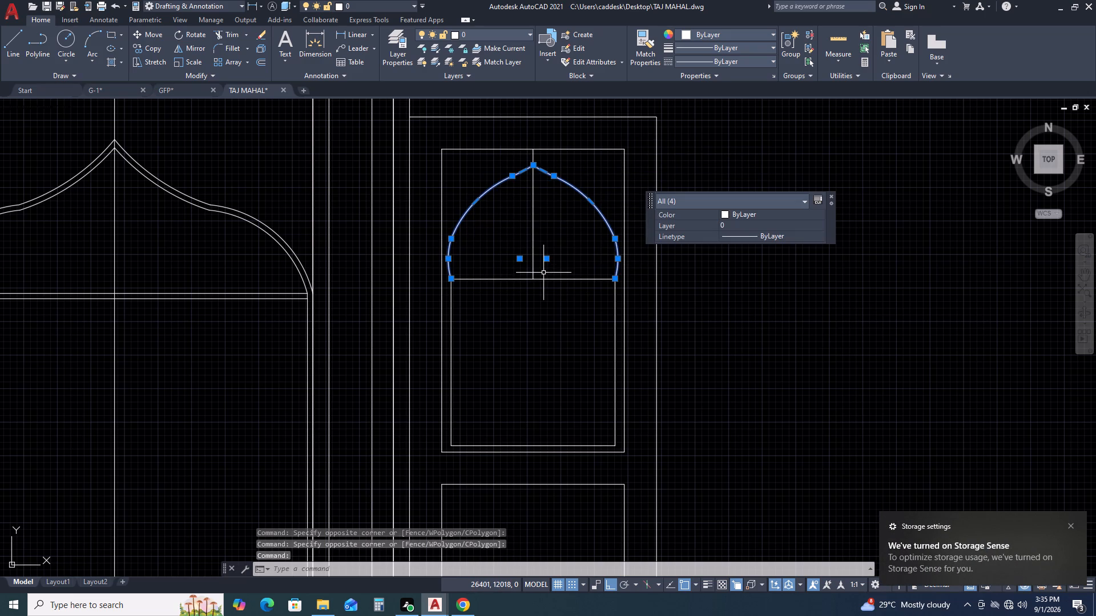
{"action": "type", "text": "M"}
{"action": "key", "text": "space"}
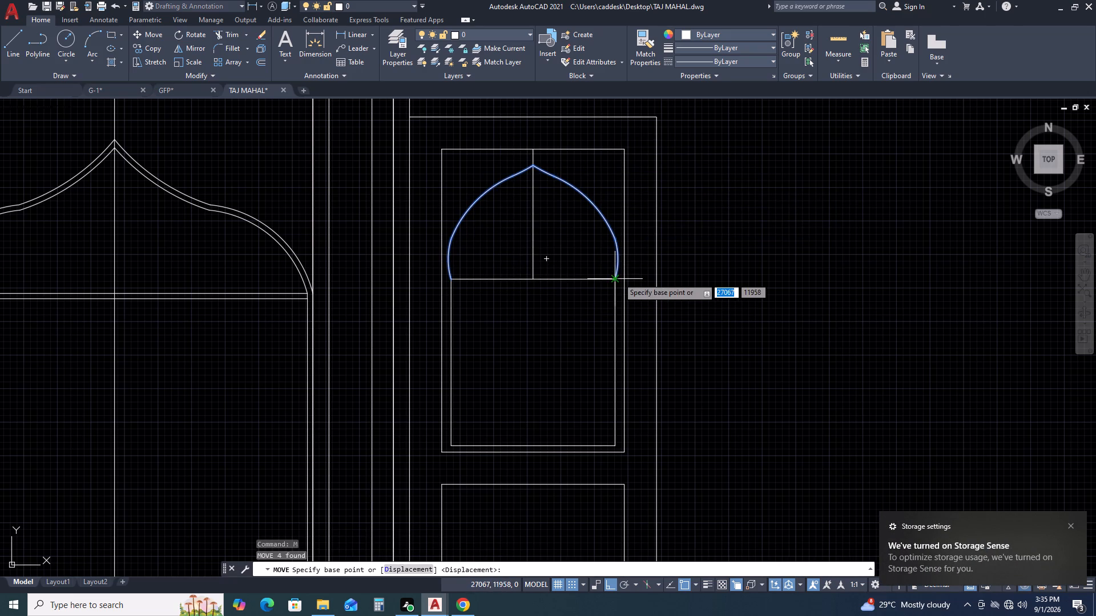
{"action": "left_click", "coordinate": [618, 278]}
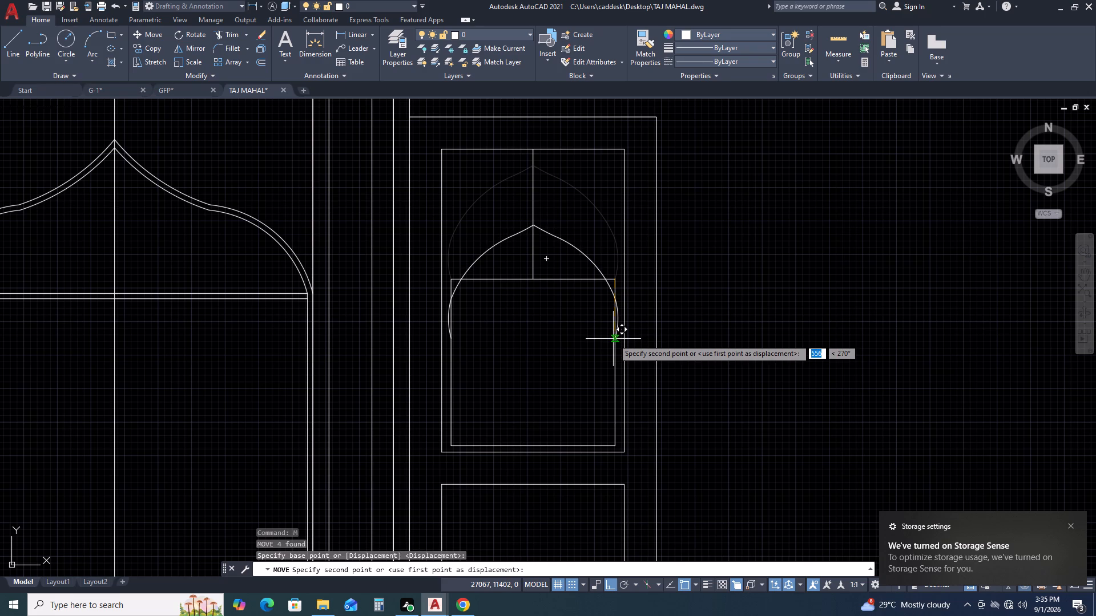
{"action": "left_click", "coordinate": [615, 329]}
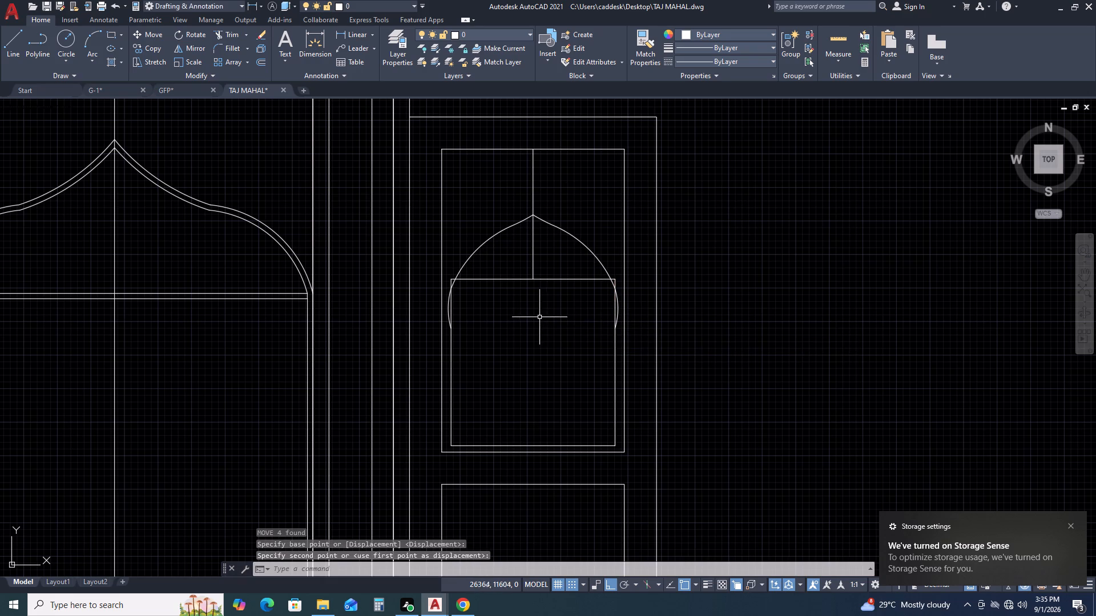
Trim away the inner frame's top line on both sides of the centre line inside the arch.
{"action": "middle_click_drag", "start_coordinate": [548, 317], "coordinate": [584, 375]}
{"action": "key", "text": "Escape"}
{"action": "type", "text": "TR"}
{"action": "key", "text": "space"}
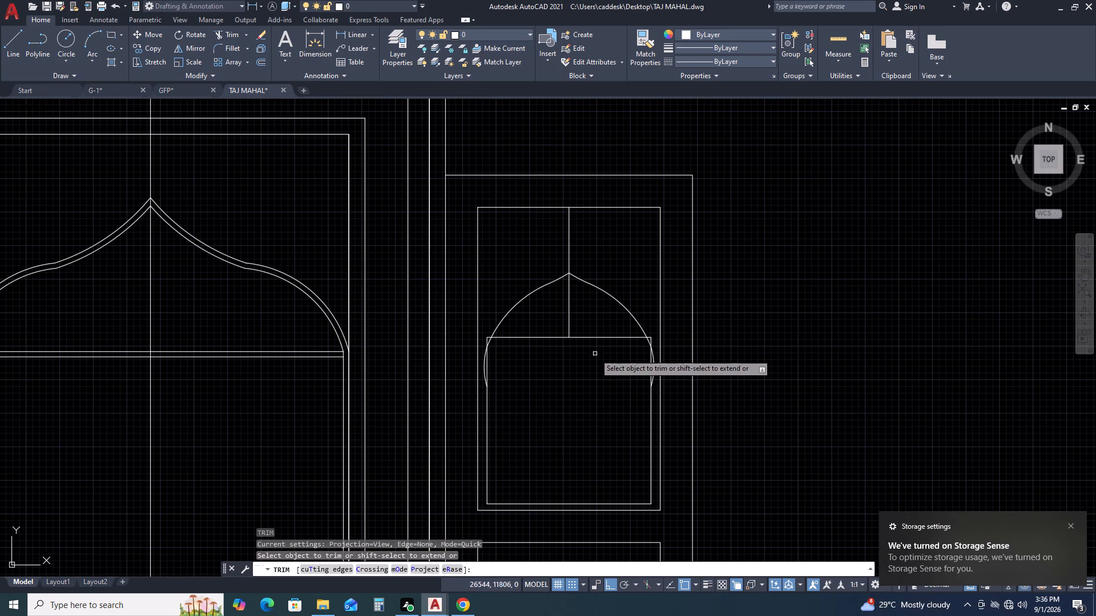
{"action": "left_click", "coordinate": [604, 334]}
{"action": "left_click", "coordinate": [591, 359]}
{"action": "left_click", "coordinate": [557, 335]}
{"action": "left_click", "coordinate": [550, 360]}
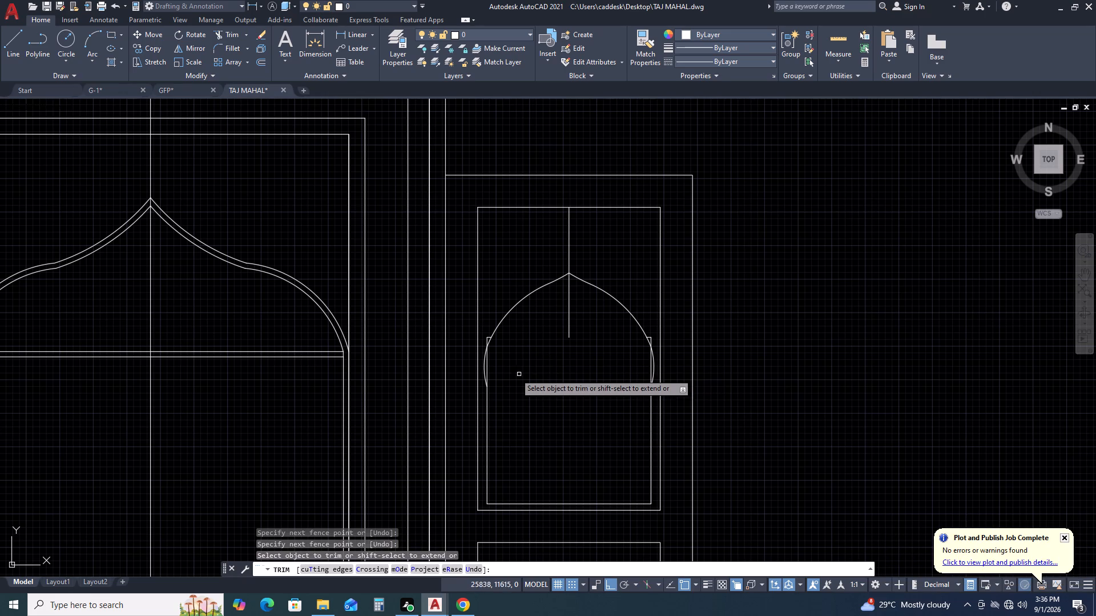
Trim the inner frame's leftover corners outside the arch and its vertical segments between the ends of both lower arcs.
{"action": "scroll", "coordinate": [486, 368], "scroll_direction": "up", "scroll_amount": 2}
{"action": "left_click", "coordinate": [486, 359]}
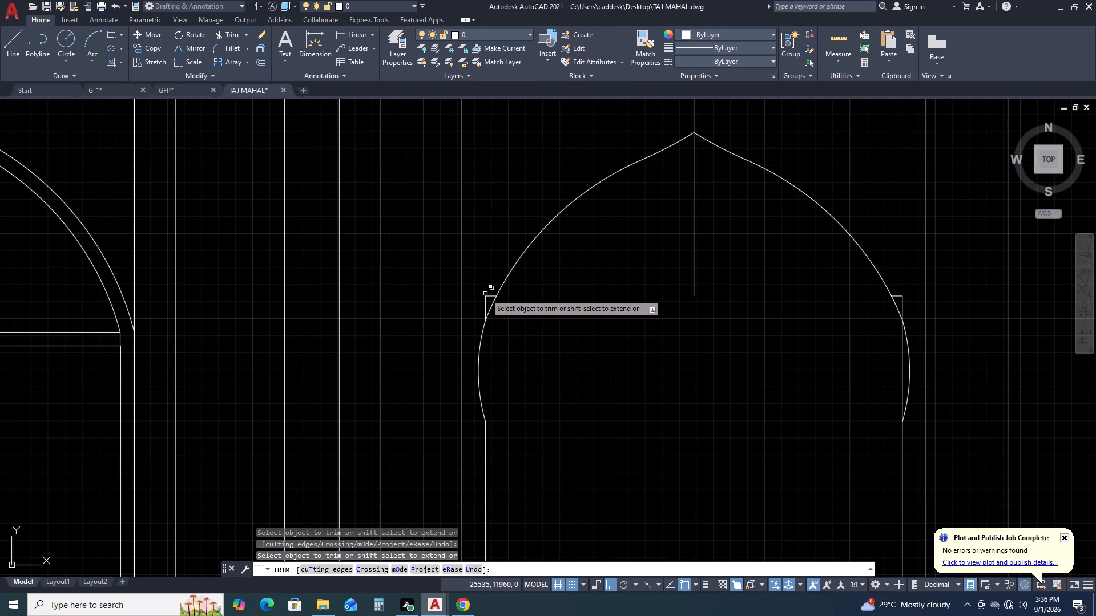
{"action": "left_click", "coordinate": [498, 287]}
{"action": "left_click", "coordinate": [477, 312]}
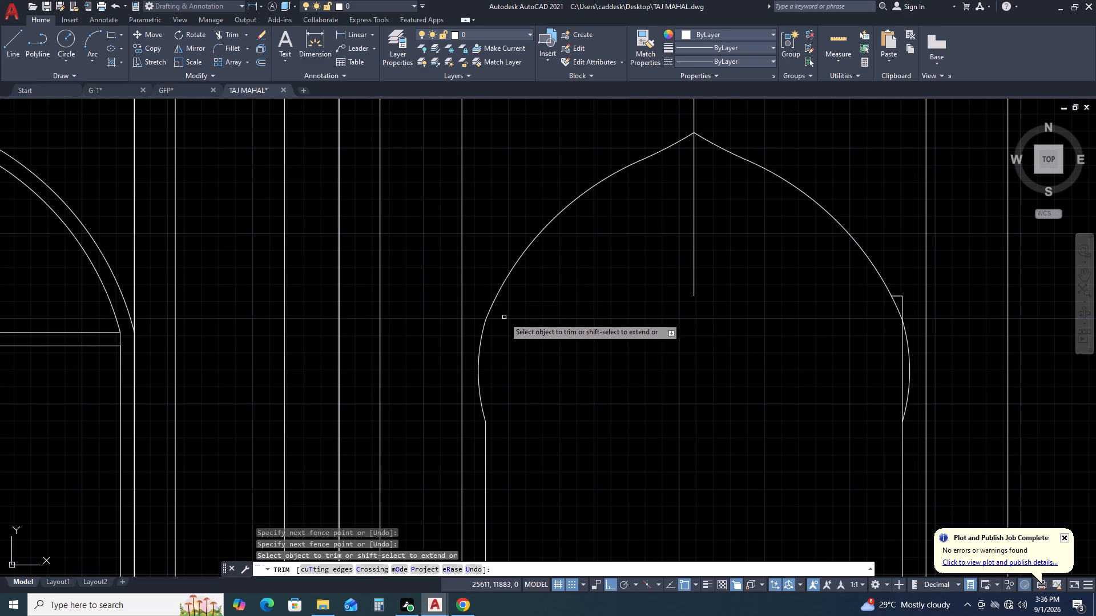
{"action": "scroll", "coordinate": [894, 307], "scroll_direction": "up", "scroll_amount": 1}
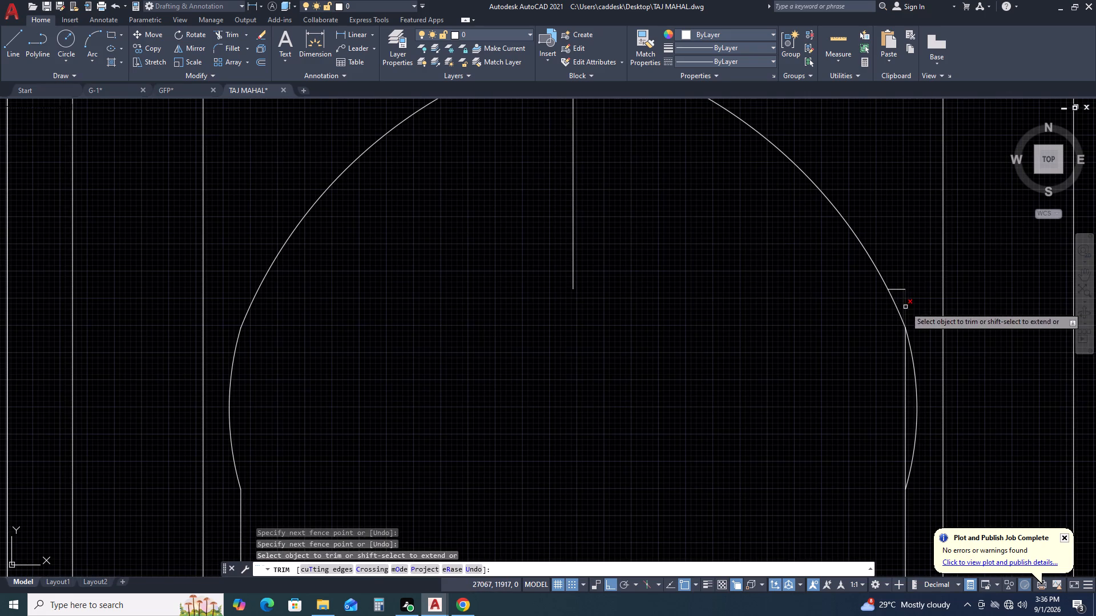
{"action": "left_click", "coordinate": [905, 307]}
{"action": "left_click", "coordinate": [892, 273]}
{"action": "left_click", "coordinate": [902, 305]}
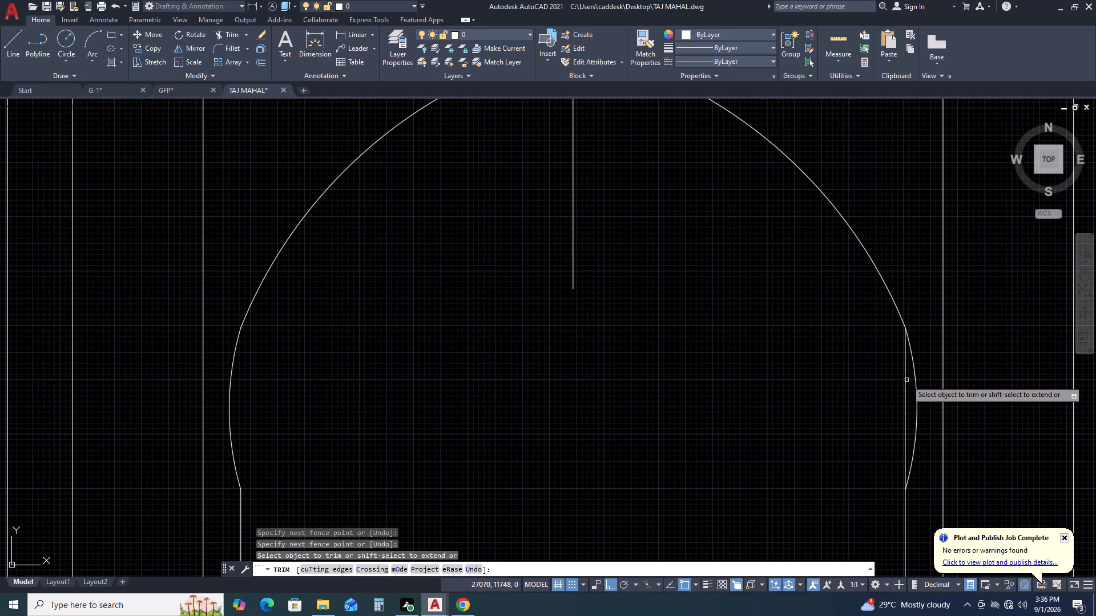
{"action": "left_click", "coordinate": [907, 380]}
{"action": "scroll", "coordinate": [775, 338], "scroll_direction": "down", "scroll_amount": 2}
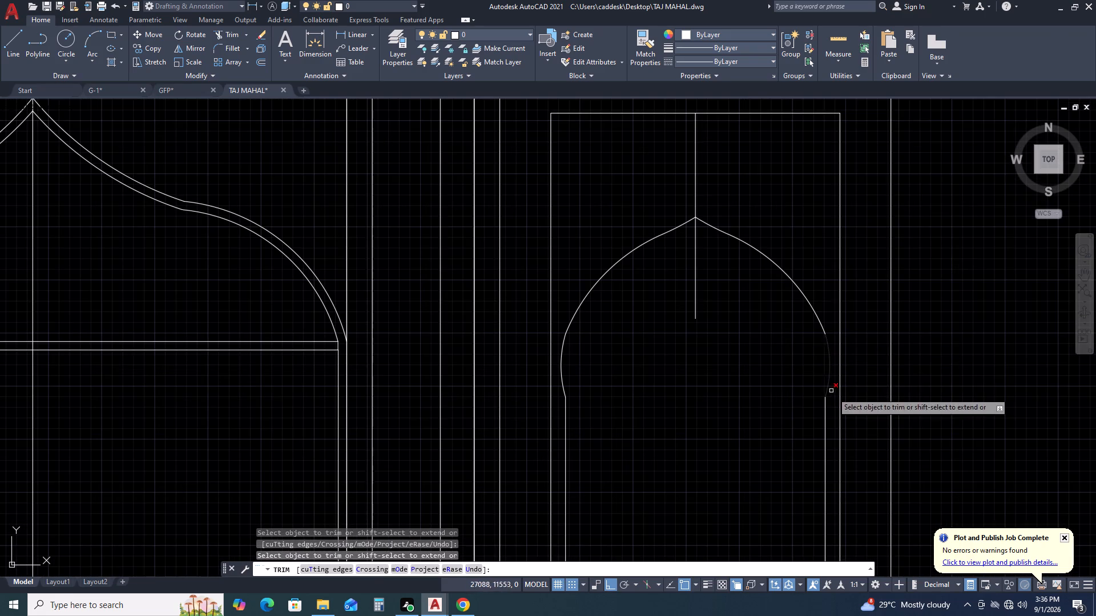
{"action": "middle_click_drag", "start_coordinate": [864, 359], "coordinate": [809, 344]}
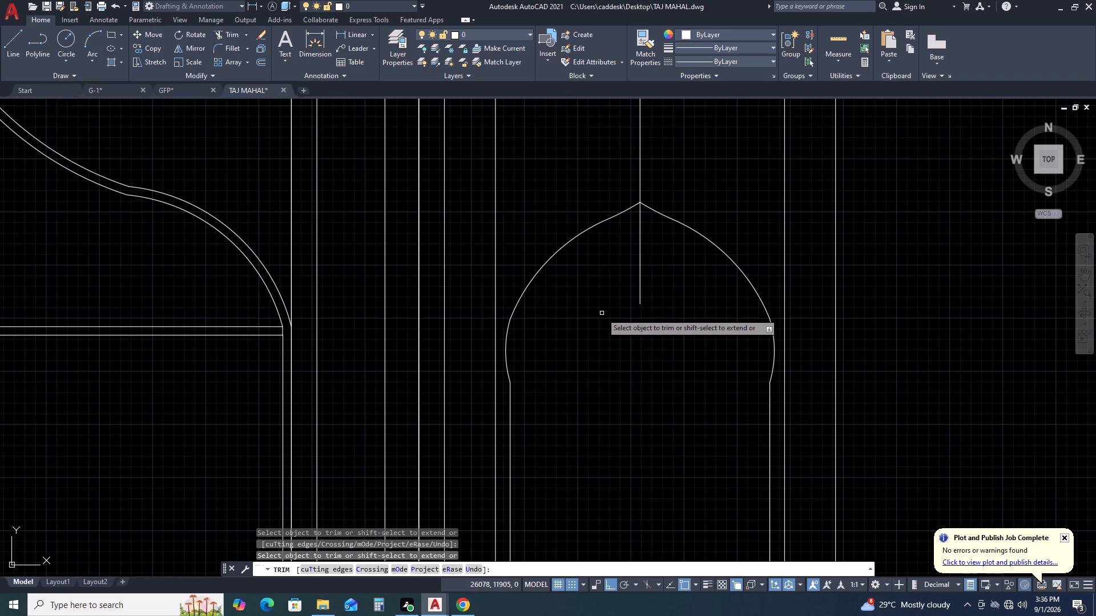
{"action": "key", "text": "Escape"}
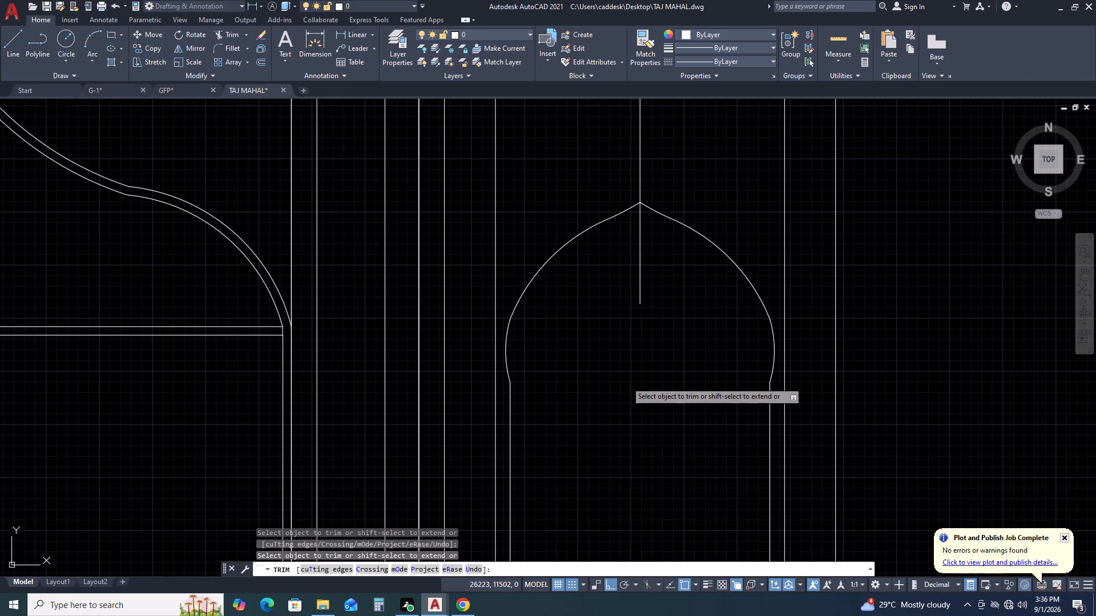
{"action": "key", "text": "Escape"}
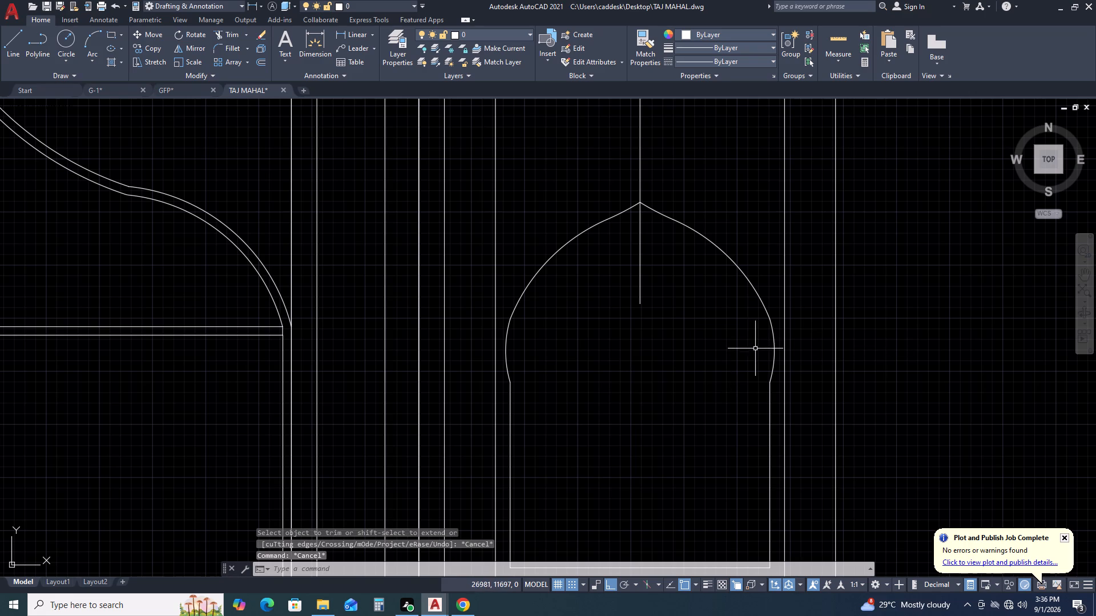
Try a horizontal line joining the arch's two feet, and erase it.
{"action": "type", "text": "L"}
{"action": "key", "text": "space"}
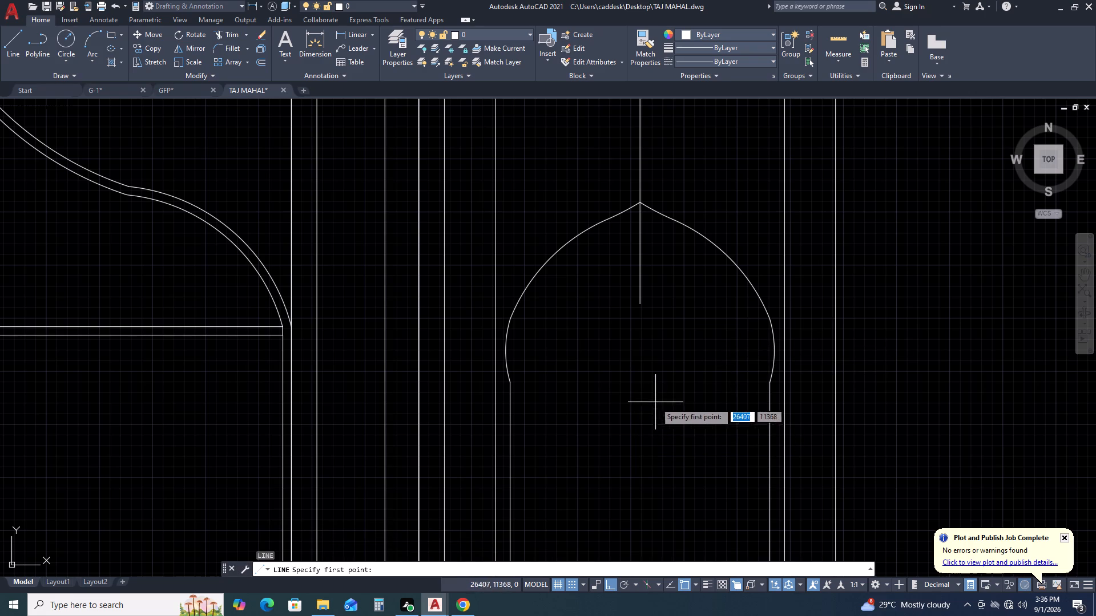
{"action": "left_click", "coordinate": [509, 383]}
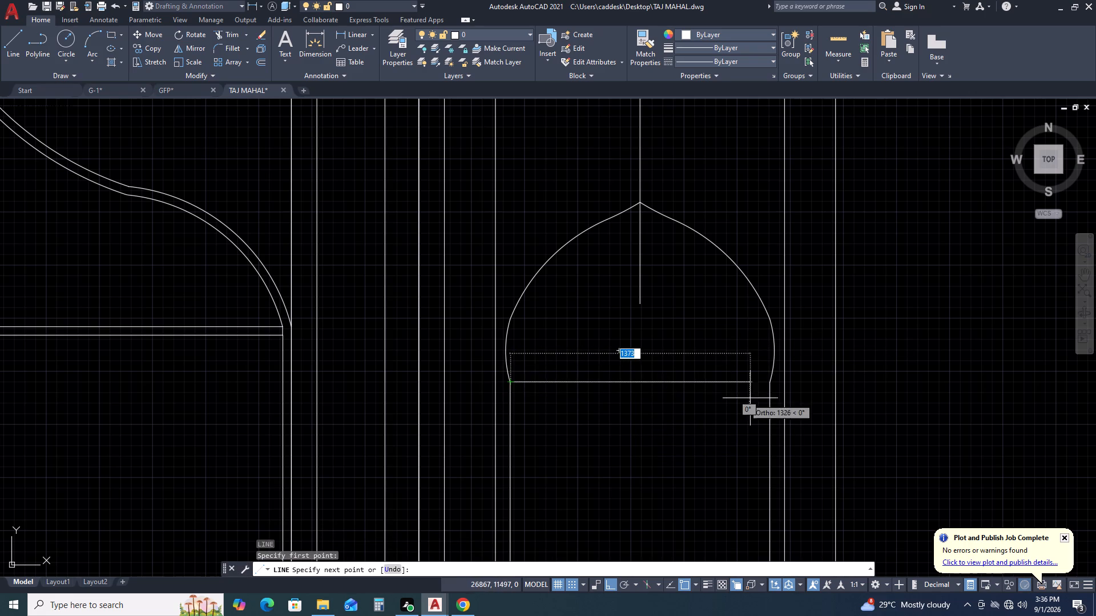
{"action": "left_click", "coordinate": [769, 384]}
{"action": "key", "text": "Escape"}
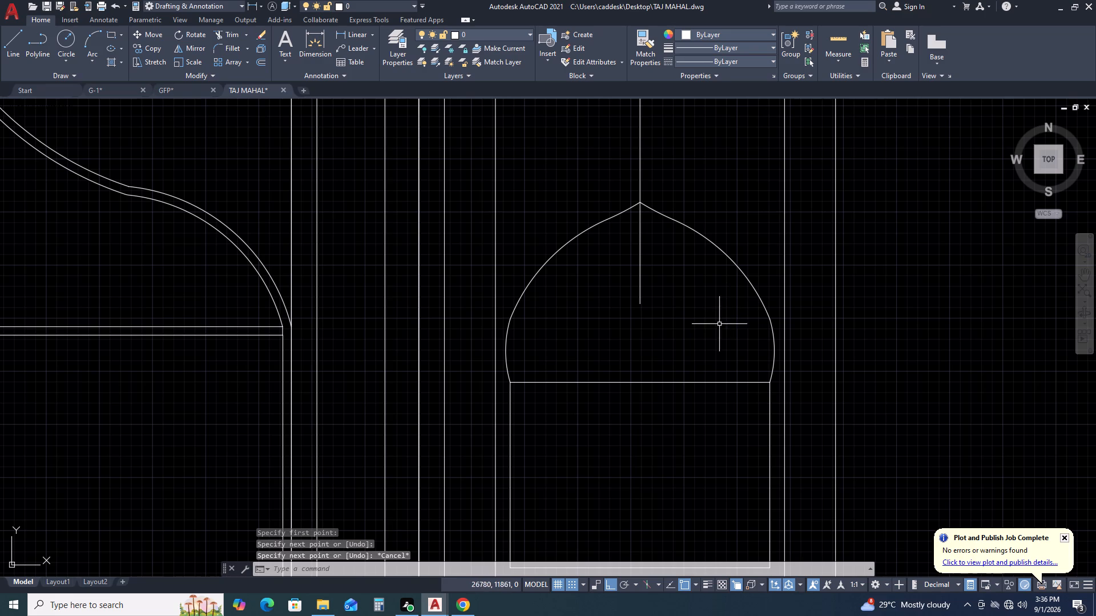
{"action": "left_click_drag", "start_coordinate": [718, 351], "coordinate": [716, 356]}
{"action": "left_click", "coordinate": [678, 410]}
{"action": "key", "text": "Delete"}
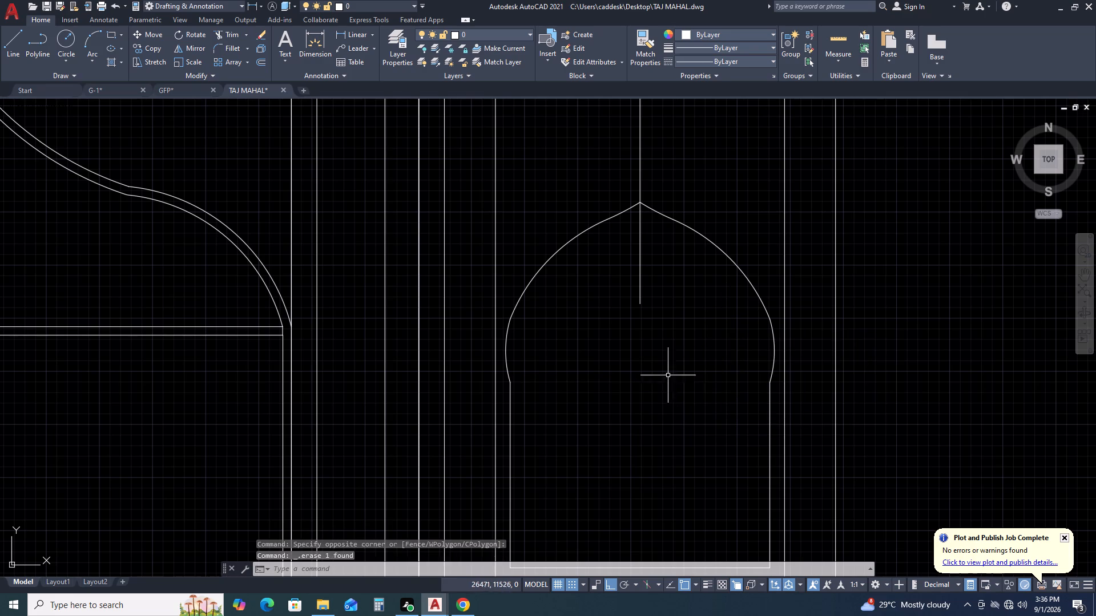
Erase the vertical centre line running through the side bay arch's apex.
{"action": "scroll", "coordinate": [668, 375], "scroll_direction": "down", "scroll_amount": 2}
{"action": "scroll", "coordinate": [671, 286], "scroll_direction": "up", "scroll_amount": 2}
{"action": "left_click", "coordinate": [679, 281]}
{"action": "left_click", "coordinate": [599, 269]}
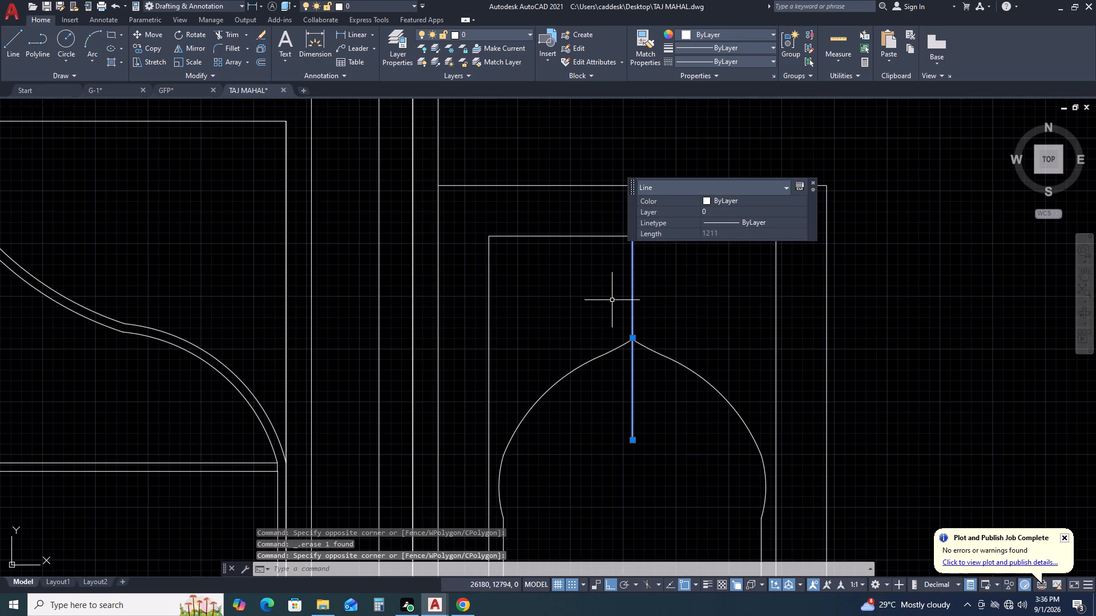
{"action": "key", "text": "Delete"}
Reshape the side bay arch's right half by moving the curve-arc junction inward about 48 units and flattening the lower arc at its midpoint.
{"action": "scroll", "coordinate": [682, 342], "scroll_direction": "down", "scroll_amount": 3}
{"action": "middle_click_drag", "start_coordinate": [707, 415], "coordinate": [703, 410]}
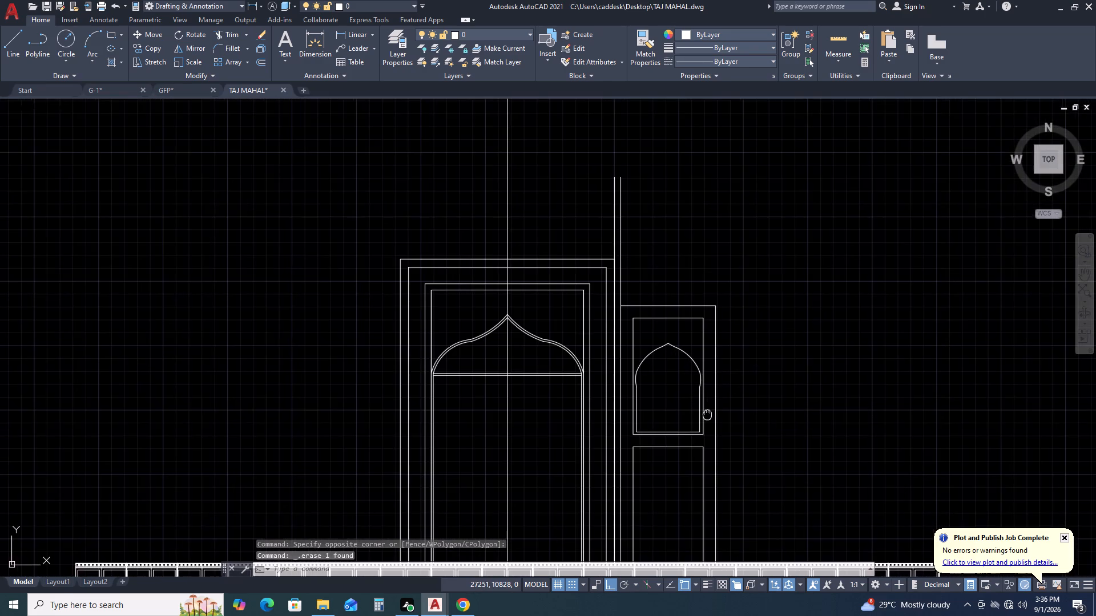
{"action": "middle_click_drag", "start_coordinate": [703, 410], "coordinate": [708, 319]}
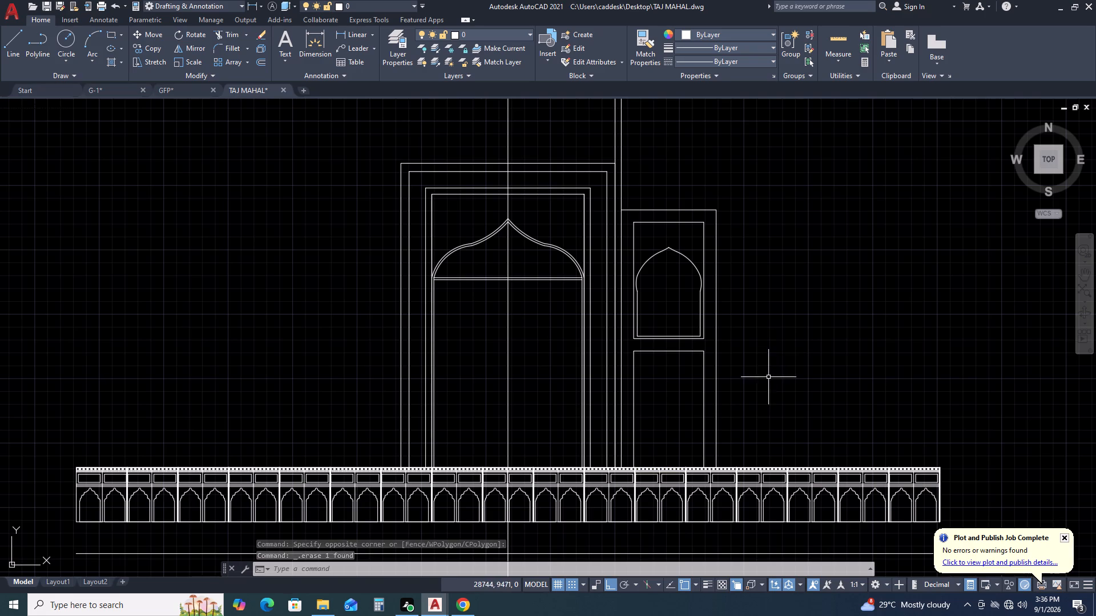
{"action": "middle_click_drag", "start_coordinate": [770, 356], "coordinate": [776, 325]}
{"action": "middle_click", "coordinate": [776, 323]}
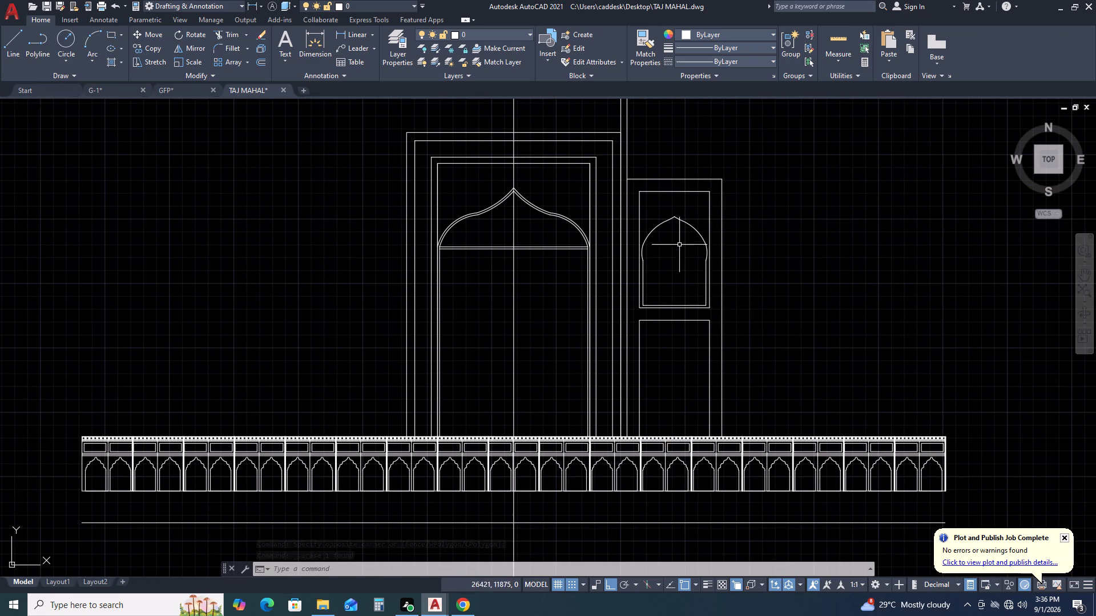
{"action": "scroll", "coordinate": [679, 245], "scroll_direction": "up", "scroll_amount": 3}
{"action": "left_click", "coordinate": [726, 247]}
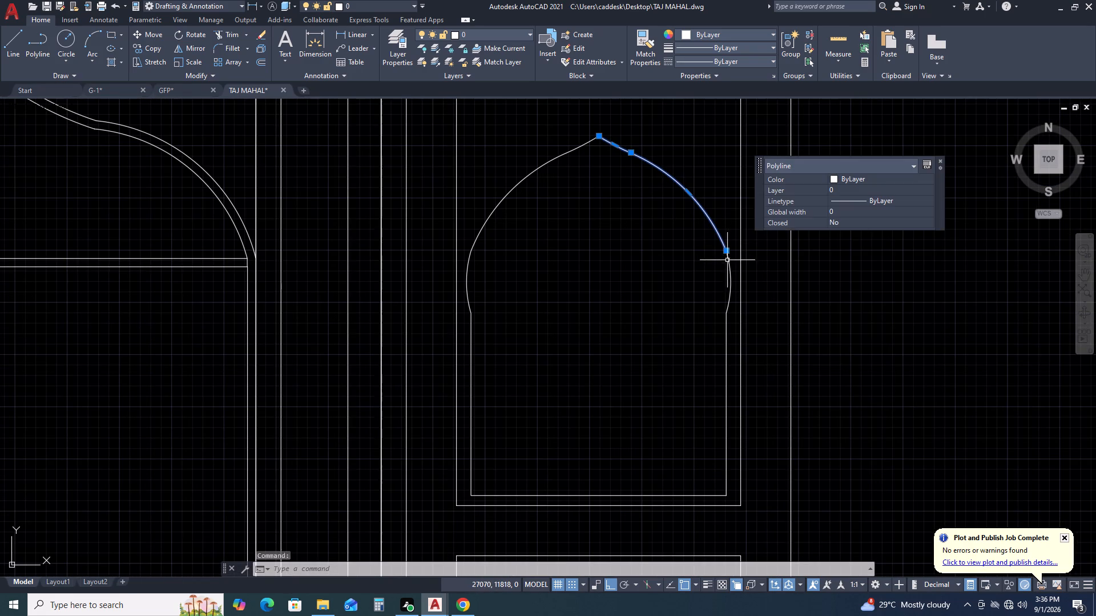
{"action": "left_click", "coordinate": [728, 261]}
{"action": "scroll", "coordinate": [729, 283], "scroll_direction": "up", "scroll_amount": 1}
{"action": "left_click", "coordinate": [731, 279]}
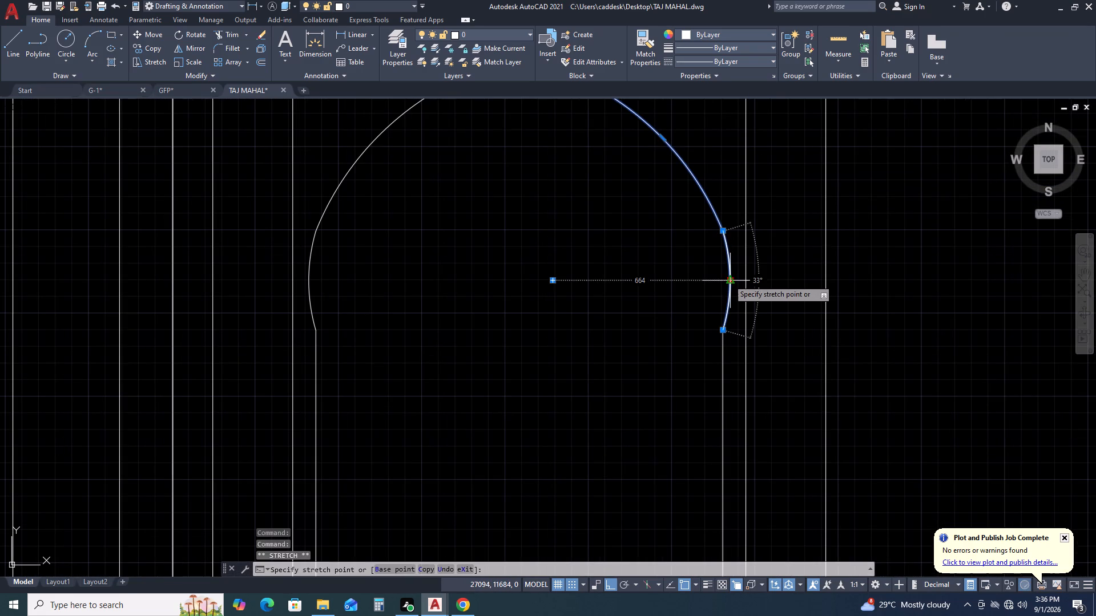
{"action": "left_click", "coordinate": [724, 280]}
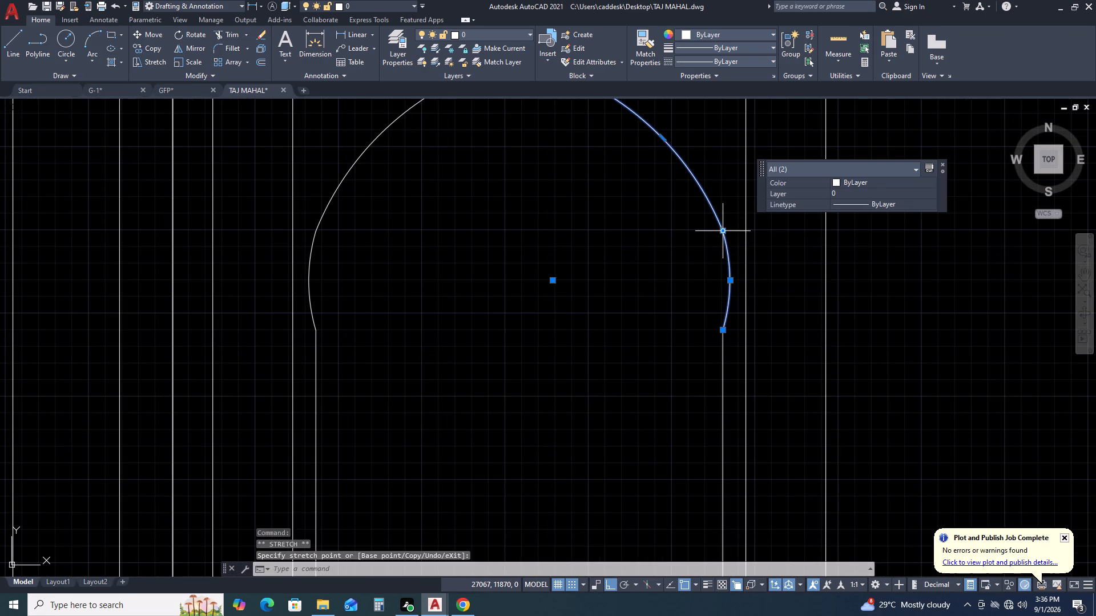
{"action": "left_click", "coordinate": [724, 233]}
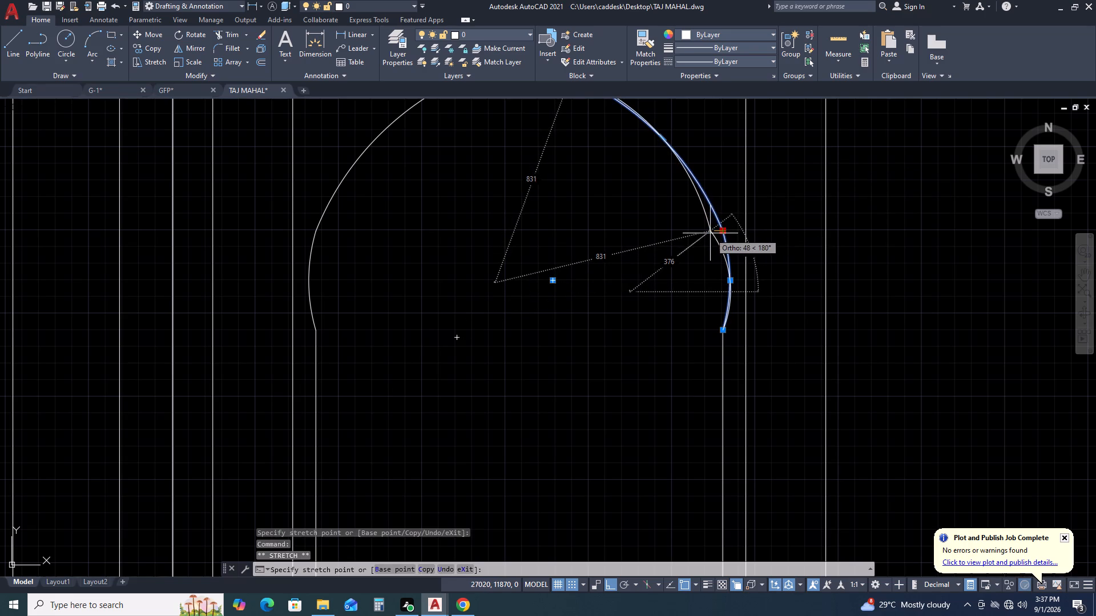
{"action": "left_click", "coordinate": [710, 233]}
{"action": "left_click", "coordinate": [732, 280]}
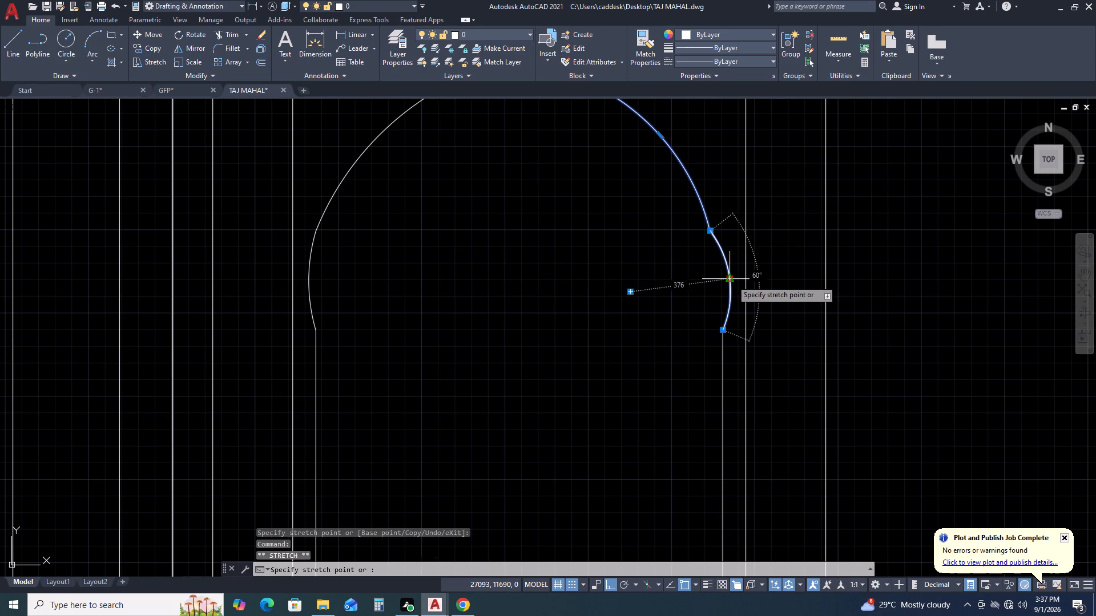
{"action": "left_click", "coordinate": [722, 280]}
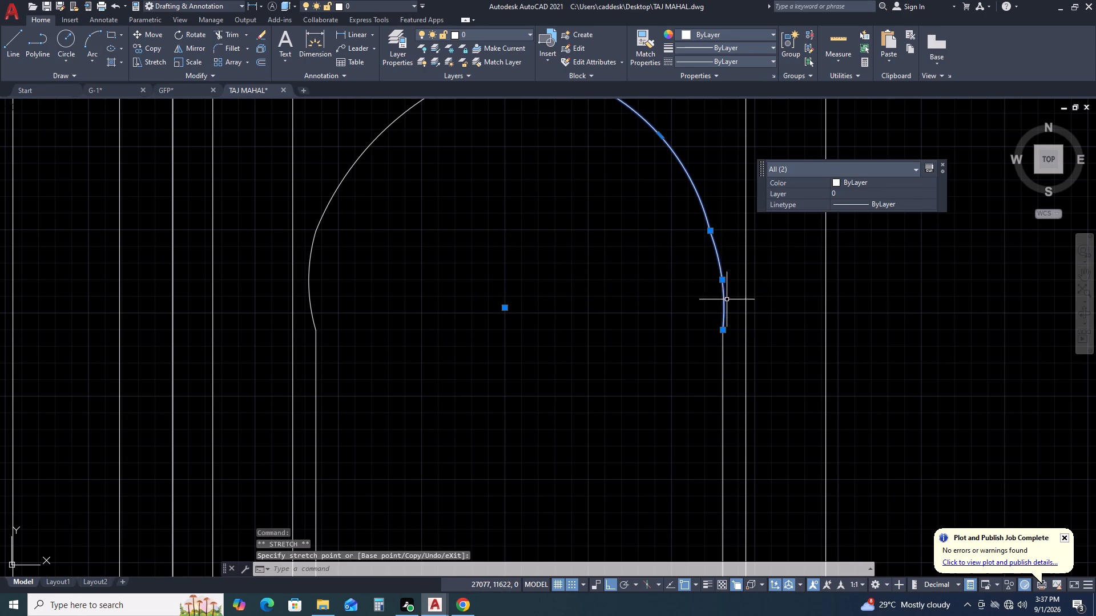
Flatten the arch's right upper curve by stretching its midpoint inward horizontally about 65 units.
{"action": "scroll", "coordinate": [724, 331], "scroll_direction": "up", "scroll_amount": 2}
{"action": "middle_click_drag", "start_coordinate": [722, 253], "coordinate": [766, 352]}
{"action": "scroll", "coordinate": [773, 358], "scroll_direction": "down", "scroll_amount": 3}
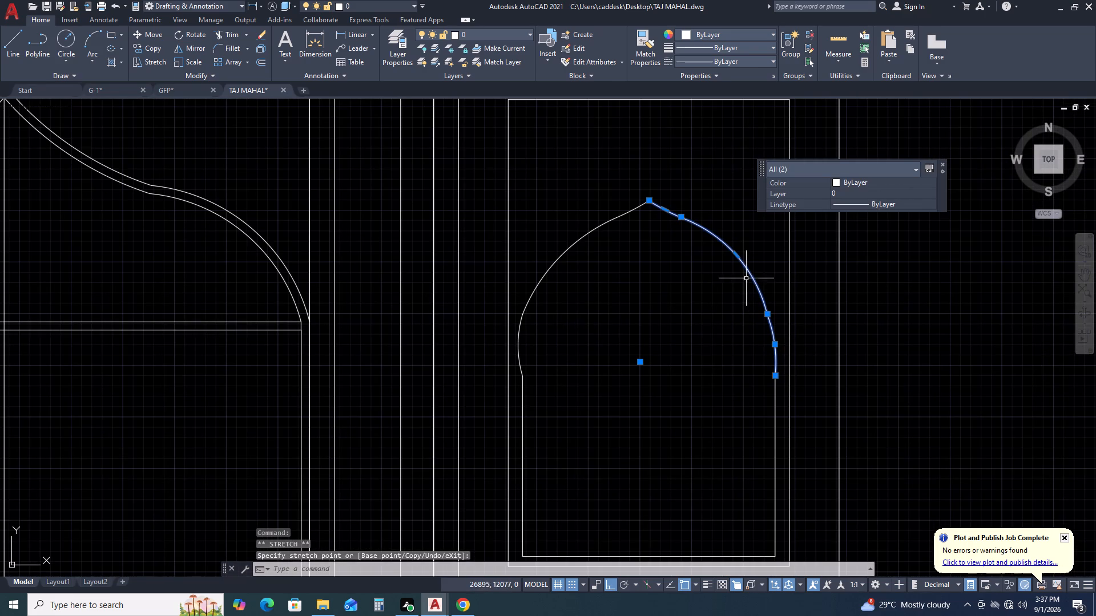
{"action": "left_click", "coordinate": [735, 254]}
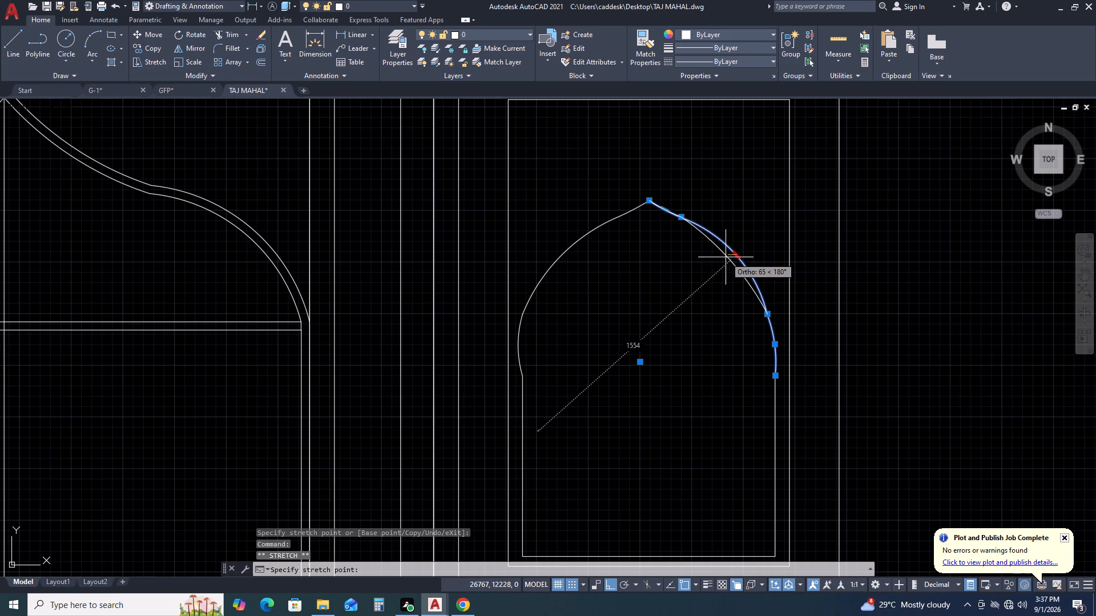
{"action": "left_click", "coordinate": [726, 257]}
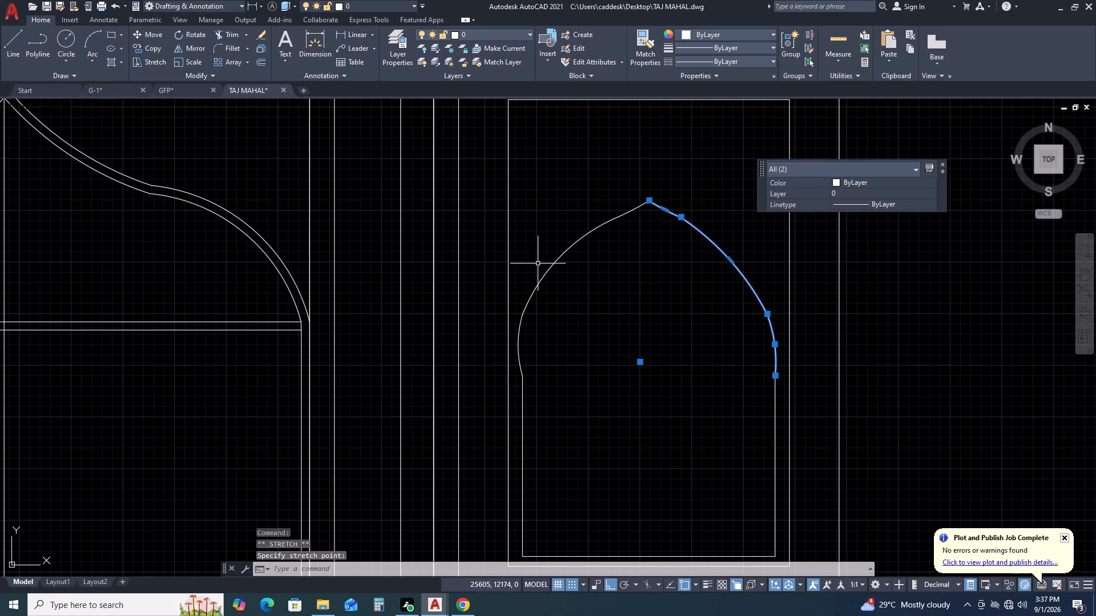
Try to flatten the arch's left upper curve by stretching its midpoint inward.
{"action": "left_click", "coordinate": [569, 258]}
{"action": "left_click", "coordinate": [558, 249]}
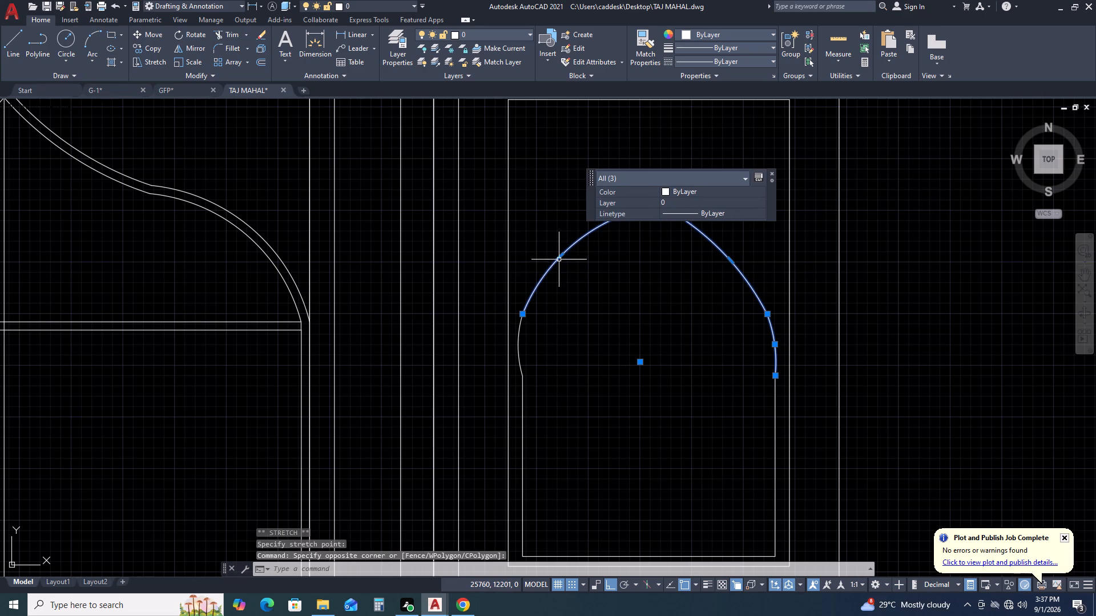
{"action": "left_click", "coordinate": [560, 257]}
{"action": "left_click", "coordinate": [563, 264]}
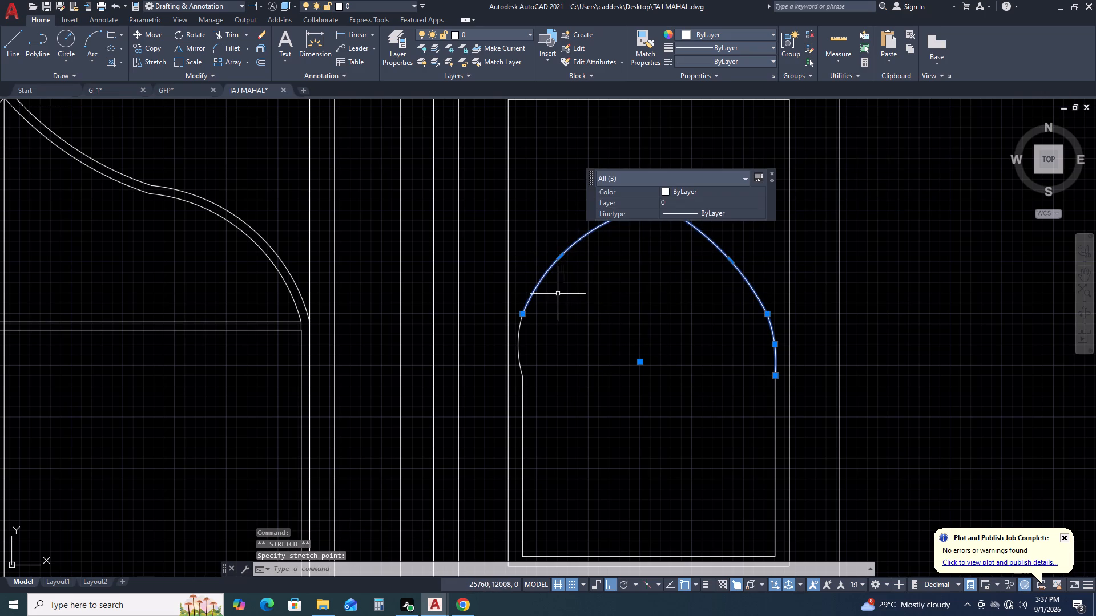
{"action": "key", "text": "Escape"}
Erase the arch's left upper curve and left lower arc.
{"action": "left_click", "coordinate": [602, 274]}
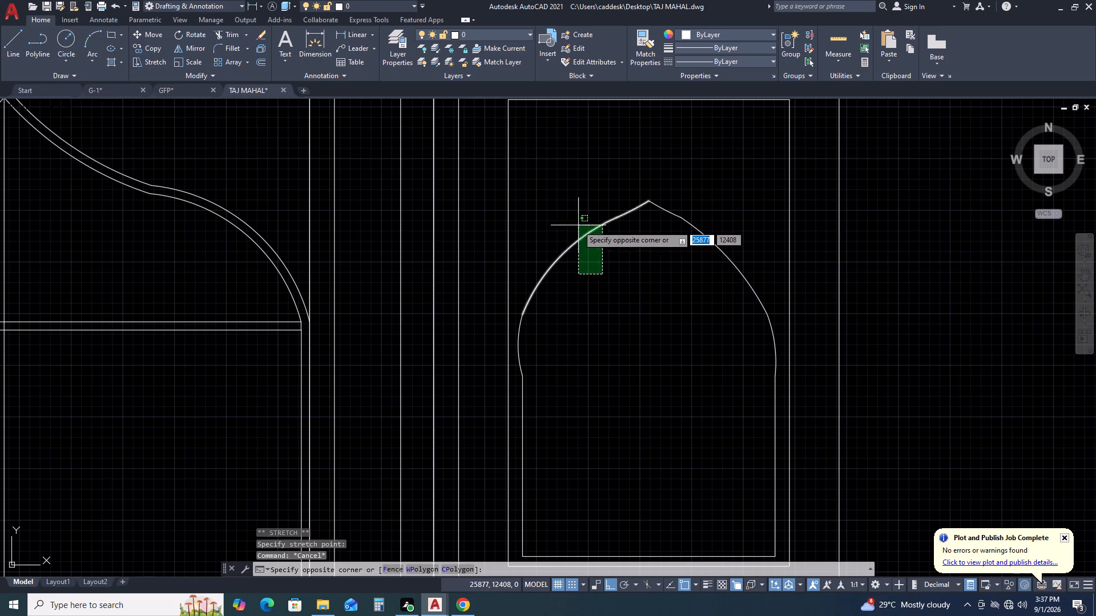
{"action": "left_click", "coordinate": [577, 221]}
{"action": "left_click", "coordinate": [561, 318]}
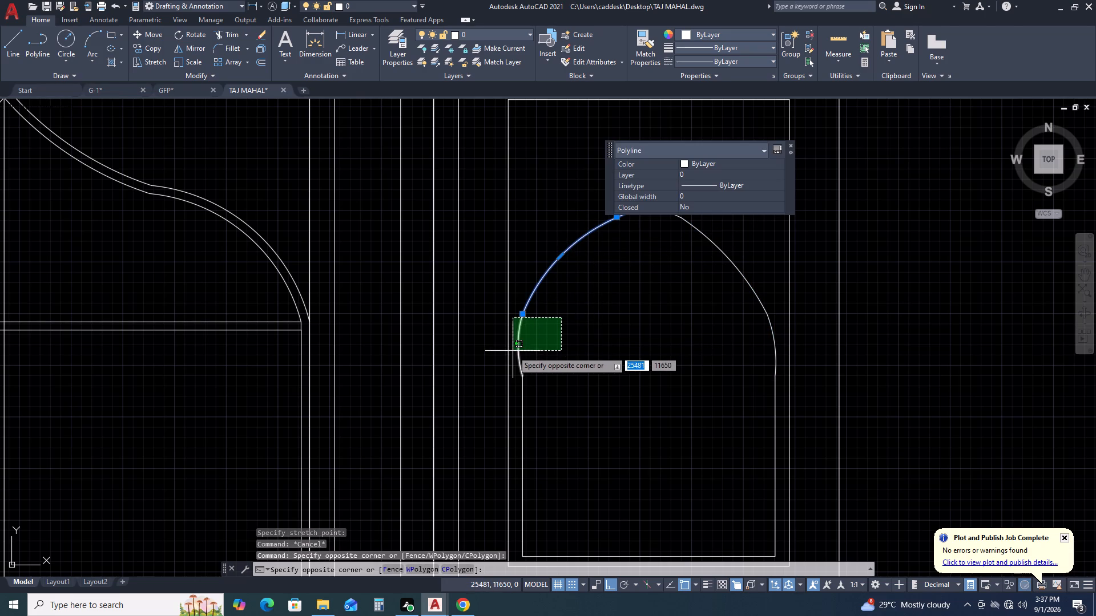
{"action": "left_click", "coordinate": [513, 351]}
{"action": "key", "text": "Delete"}
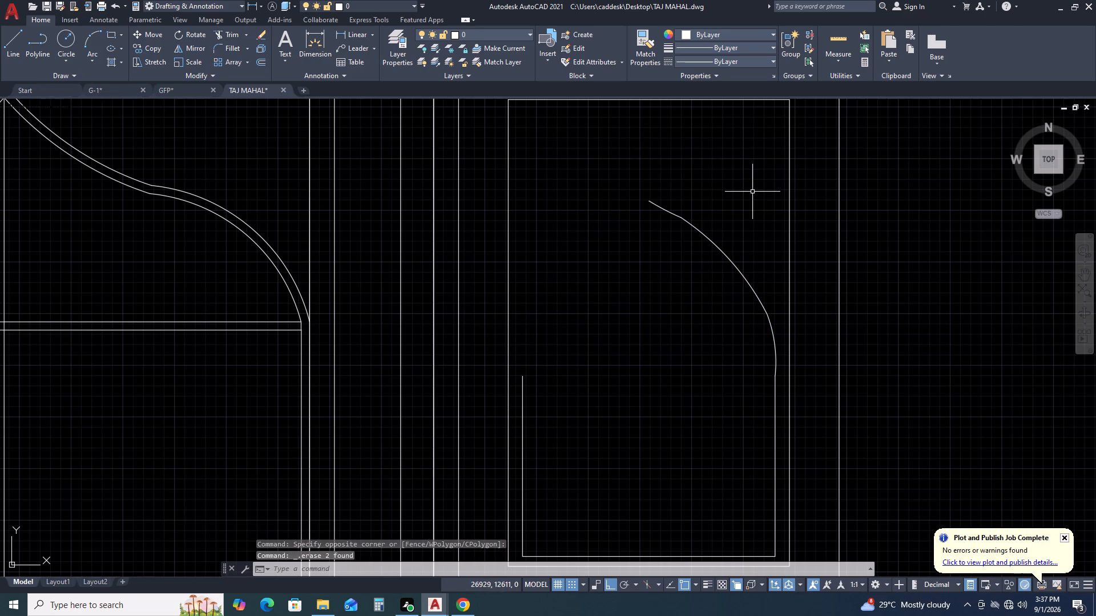
Mirror the right upper curve and lower arc about the vertical axis from the opening's base midpoint to the apex, keeping the originals.
{"action": "left_click_drag", "start_coordinate": [752, 192], "coordinate": [748, 203]}
{"action": "left_click", "coordinate": [649, 338]}
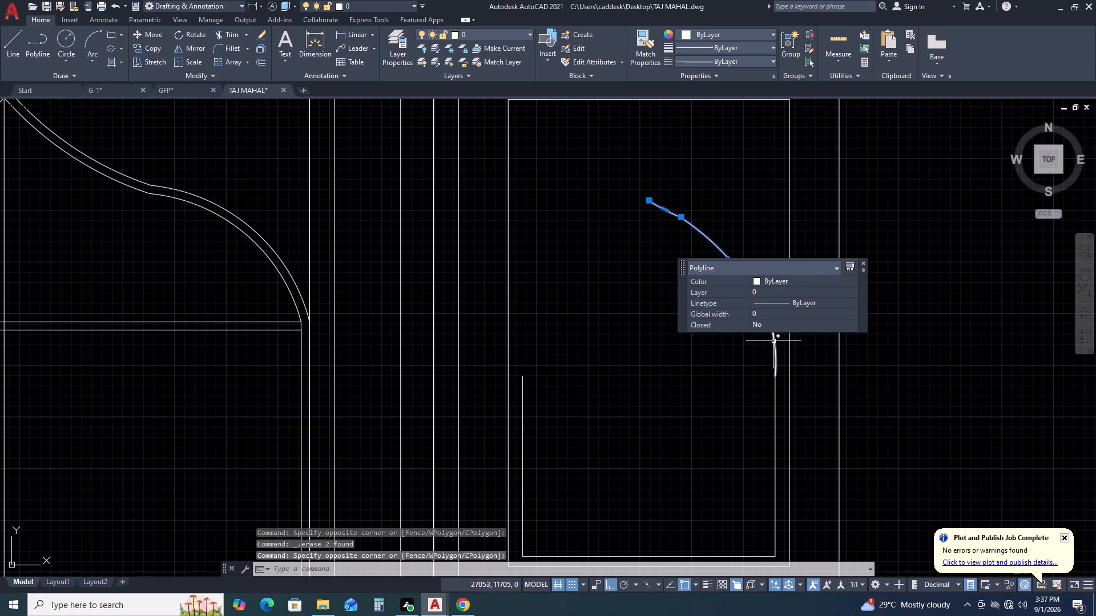
{"action": "left_click", "coordinate": [774, 341]}
{"action": "type", "text": "MI"}
{"action": "key", "text": "space"}
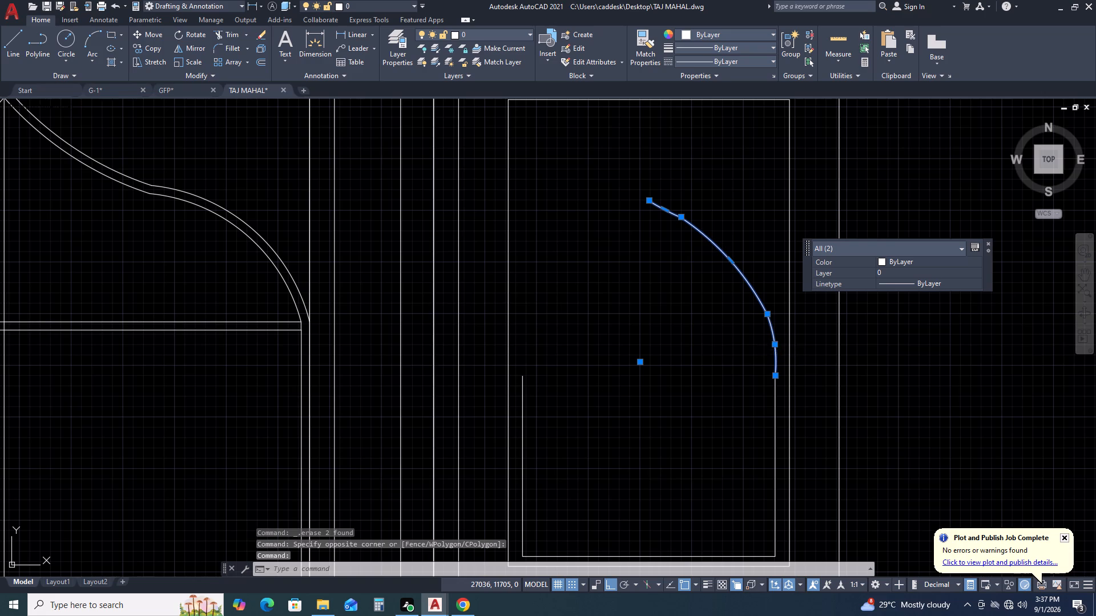
{"action": "scroll", "coordinate": [702, 286], "scroll_direction": "down", "scroll_amount": 3}
{"action": "scroll", "coordinate": [688, 358], "scroll_direction": "up", "scroll_amount": 2}
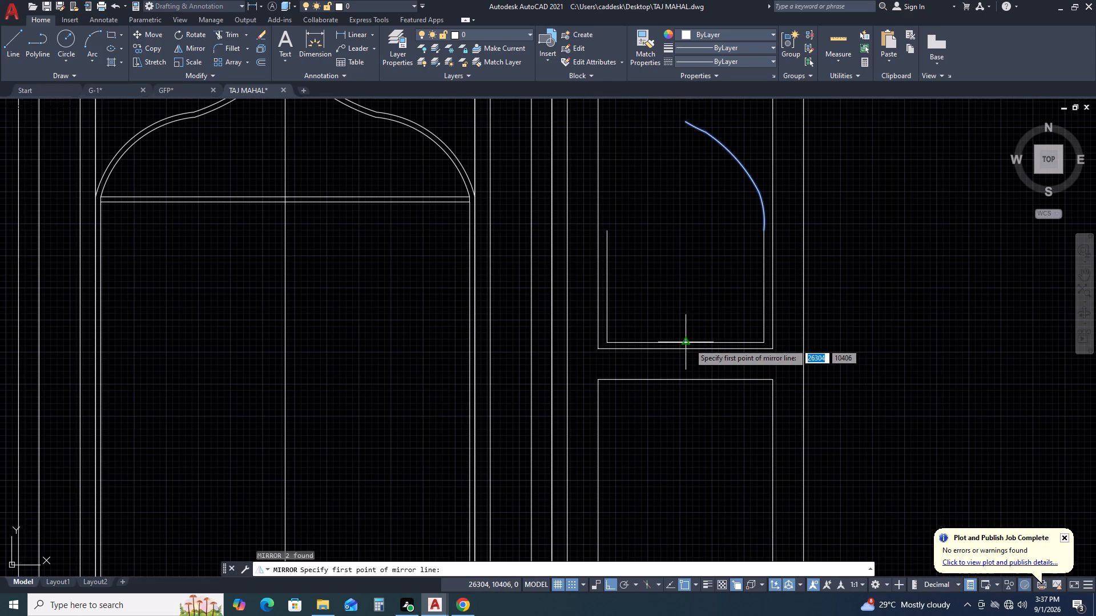
{"action": "left_click", "coordinate": [687, 343]}
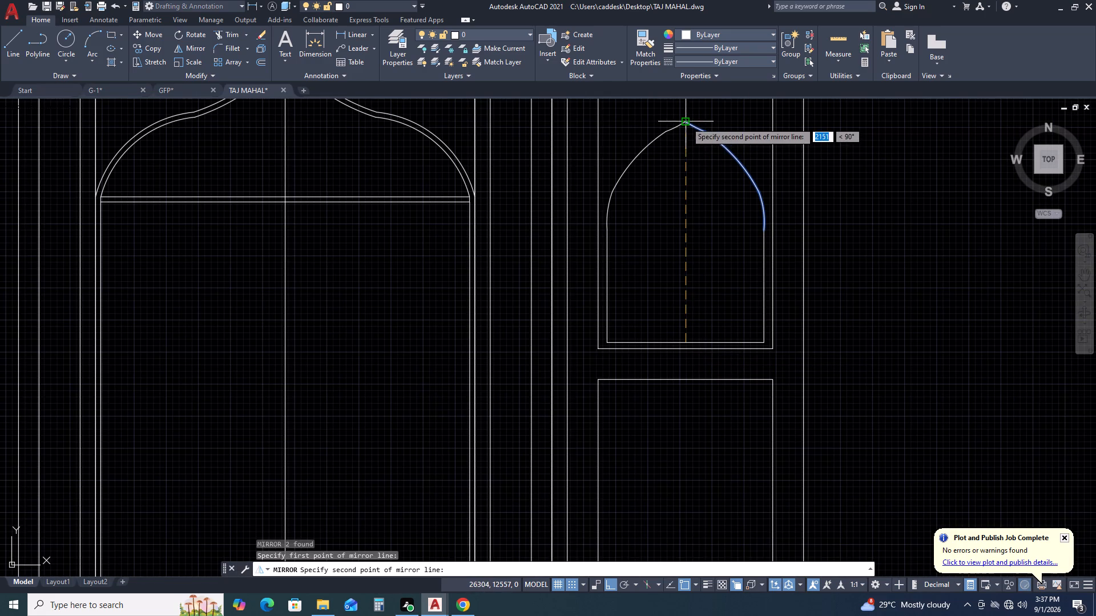
{"action": "left_click", "coordinate": [686, 122]}
{"action": "left_click", "coordinate": [712, 164]}
{"action": "scroll", "coordinate": [696, 238], "scroll_direction": "down", "scroll_amount": 1}
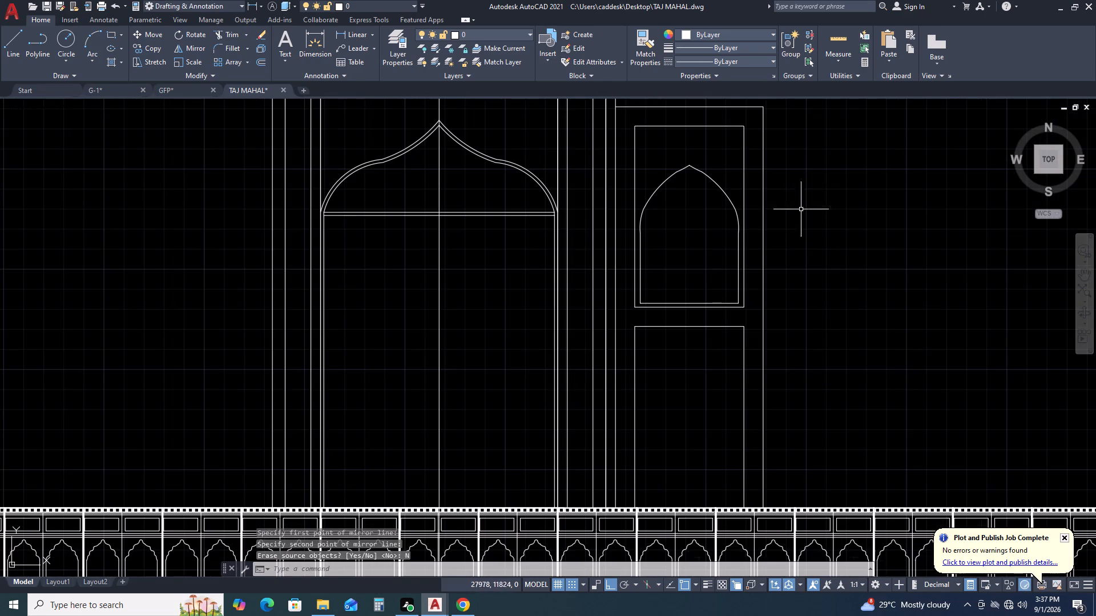
Copy the complete arched opening outline about 3100 units straight down from its bottom-right corner into the lower side bay panel, just above the railing.
{"action": "middle_click_drag", "start_coordinate": [855, 201], "coordinate": [775, 208]}
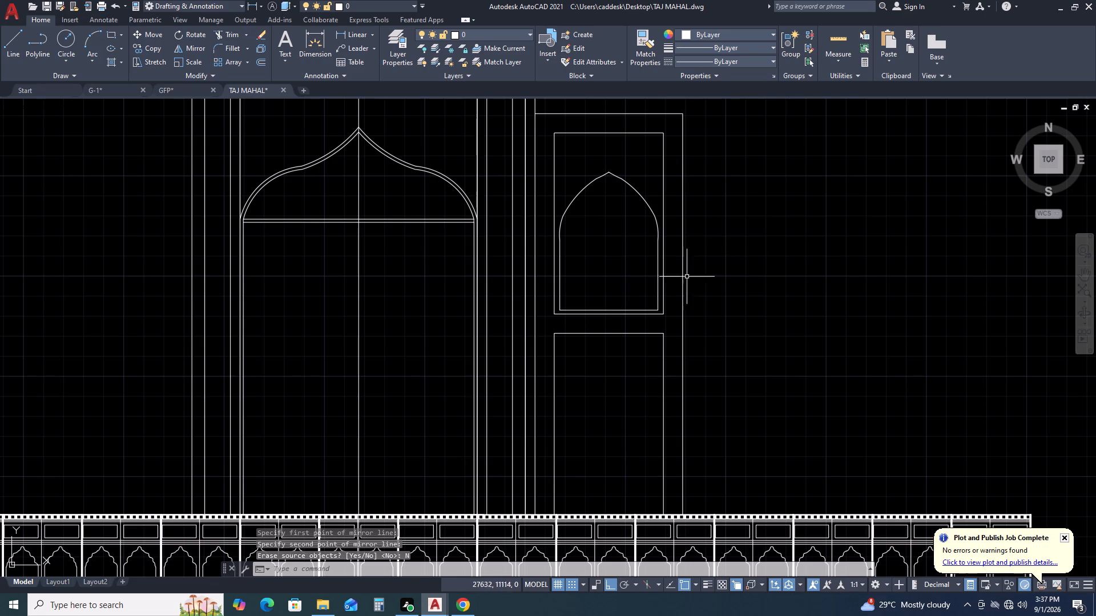
{"action": "middle_click_drag", "start_coordinate": [679, 294], "coordinate": [690, 244]}
{"action": "left_click", "coordinate": [656, 112]}
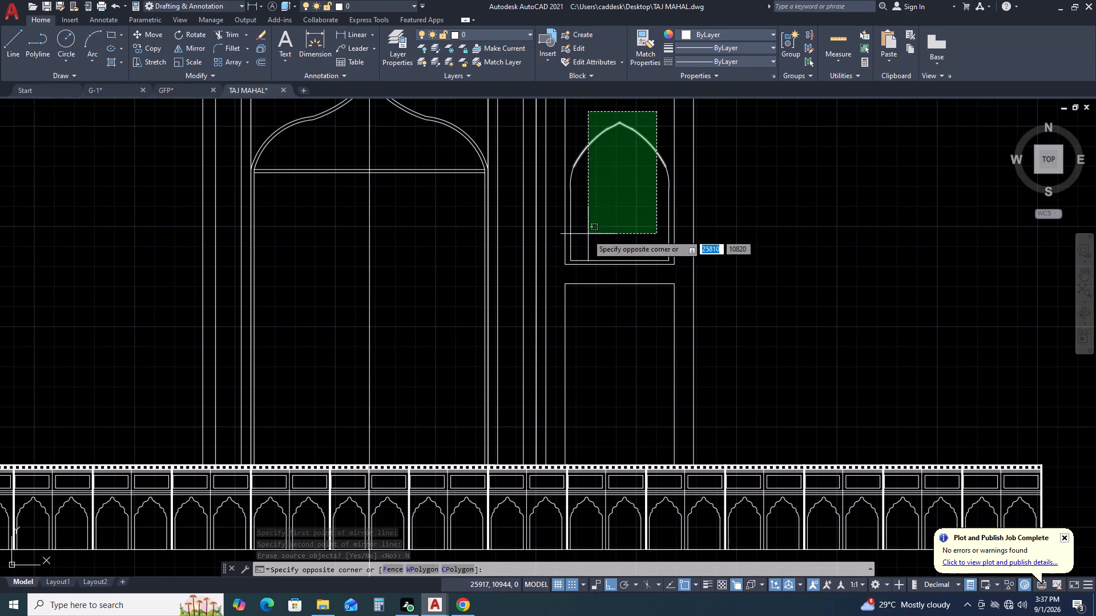
{"action": "left_click", "coordinate": [570, 241]}
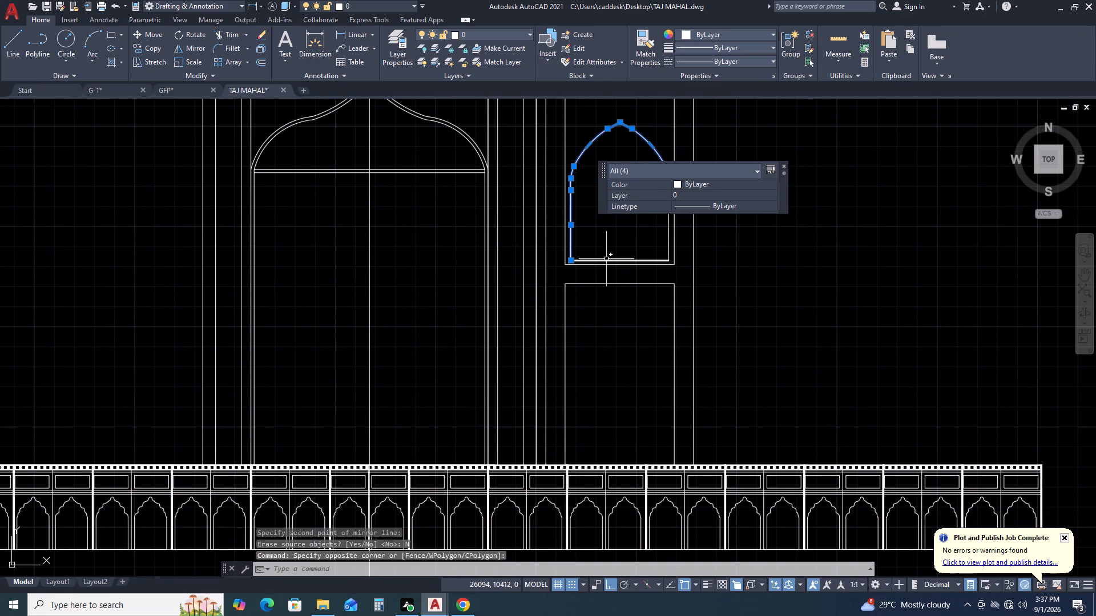
{"action": "left_click", "coordinate": [606, 259]}
{"action": "middle_click_drag", "start_coordinate": [558, 229], "coordinate": [539, 226]}
{"action": "middle_click_drag", "start_coordinate": [521, 224], "coordinate": [418, 216]}
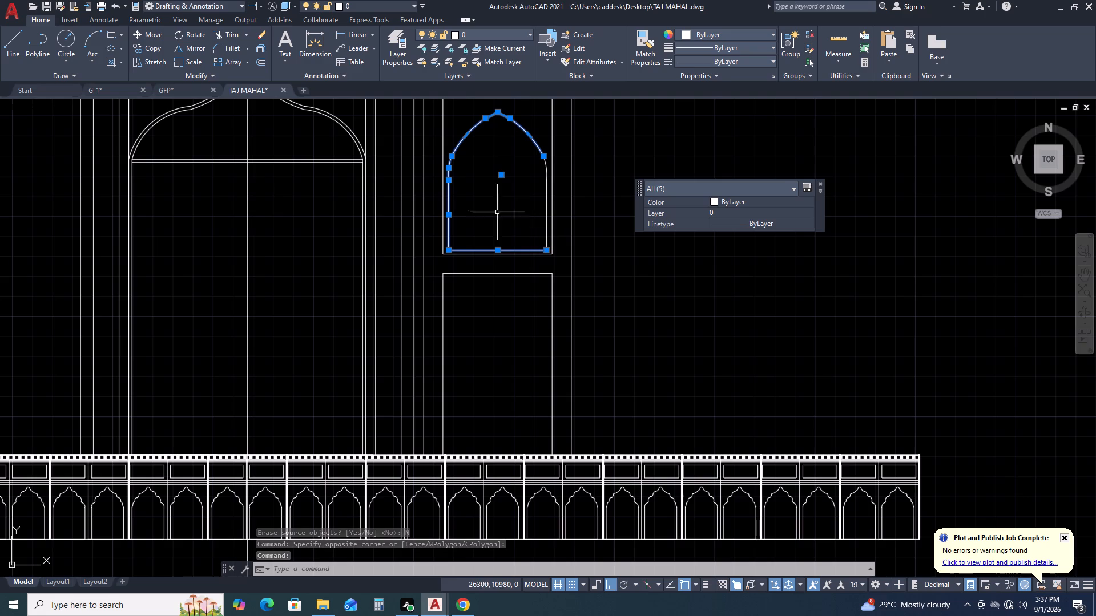
{"action": "scroll", "coordinate": [536, 181], "scroll_direction": "up", "scroll_amount": 2}
{"action": "left_click", "coordinate": [570, 156]}
{"action": "left_click", "coordinate": [529, 229]}
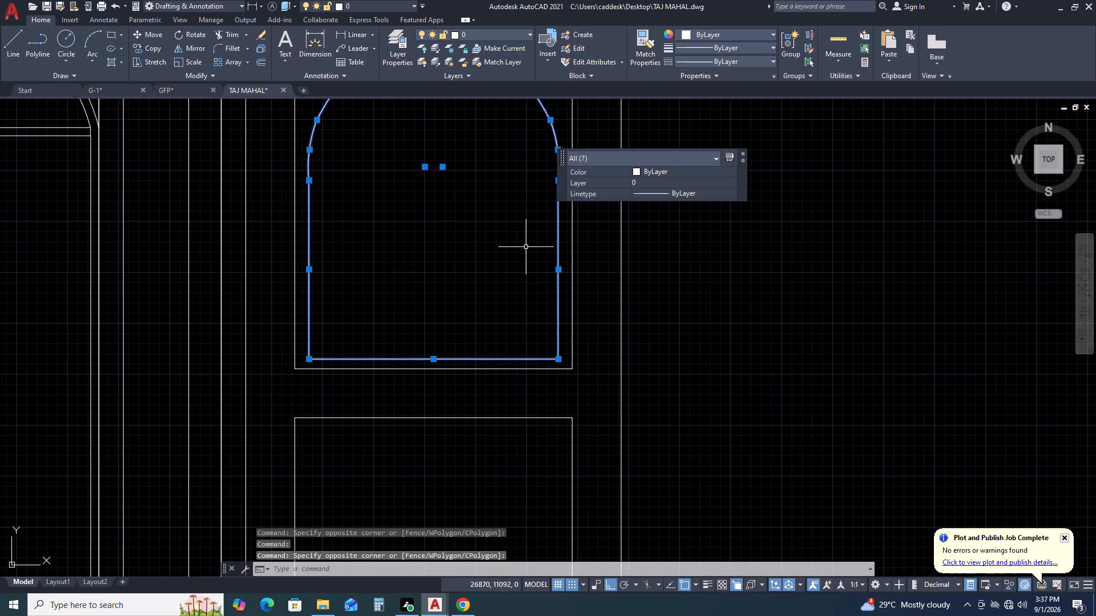
{"action": "key", "text": "c"}
{"action": "key", "text": "o"}
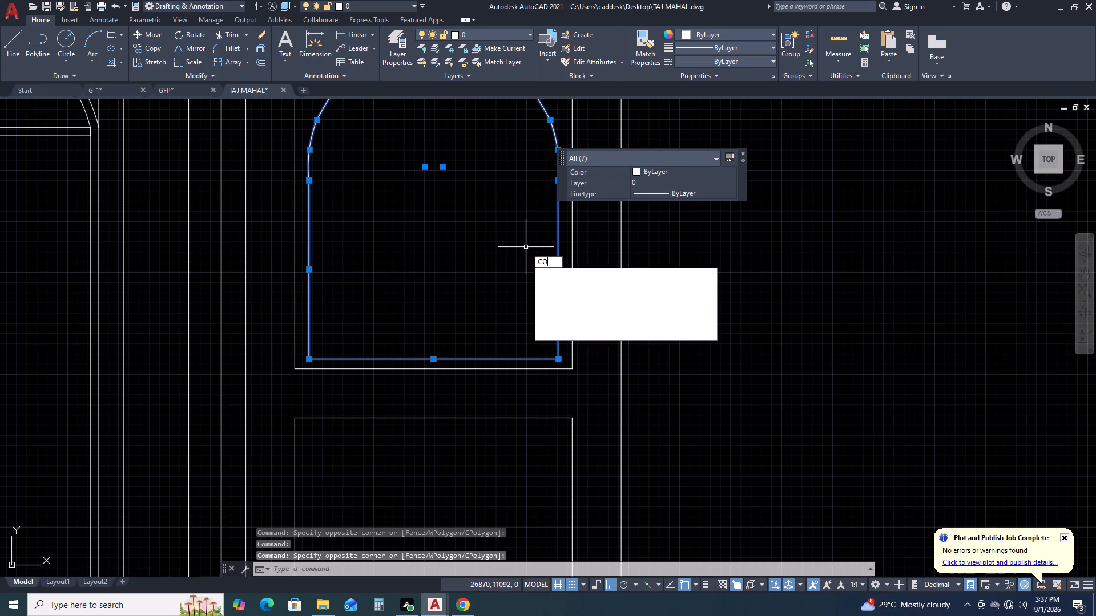
{"action": "key", "text": "space"}
{"action": "scroll", "coordinate": [571, 250], "scroll_direction": "down", "scroll_amount": 2}
{"action": "middle_click_drag", "start_coordinate": [592, 321], "coordinate": [615, 289]}
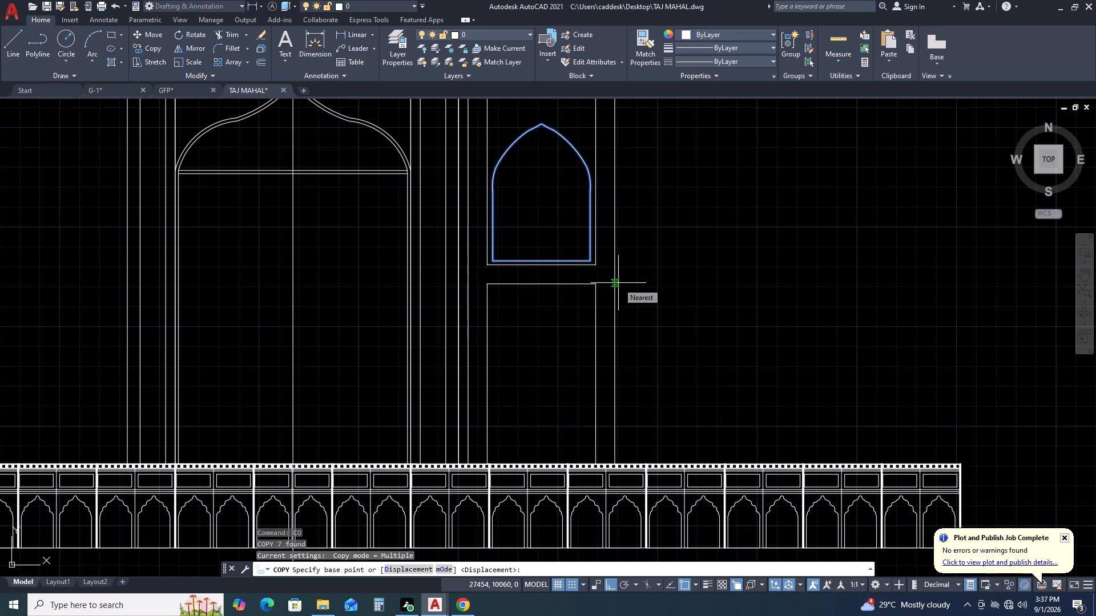
{"action": "scroll", "coordinate": [585, 266], "scroll_direction": "up", "scroll_amount": 2}
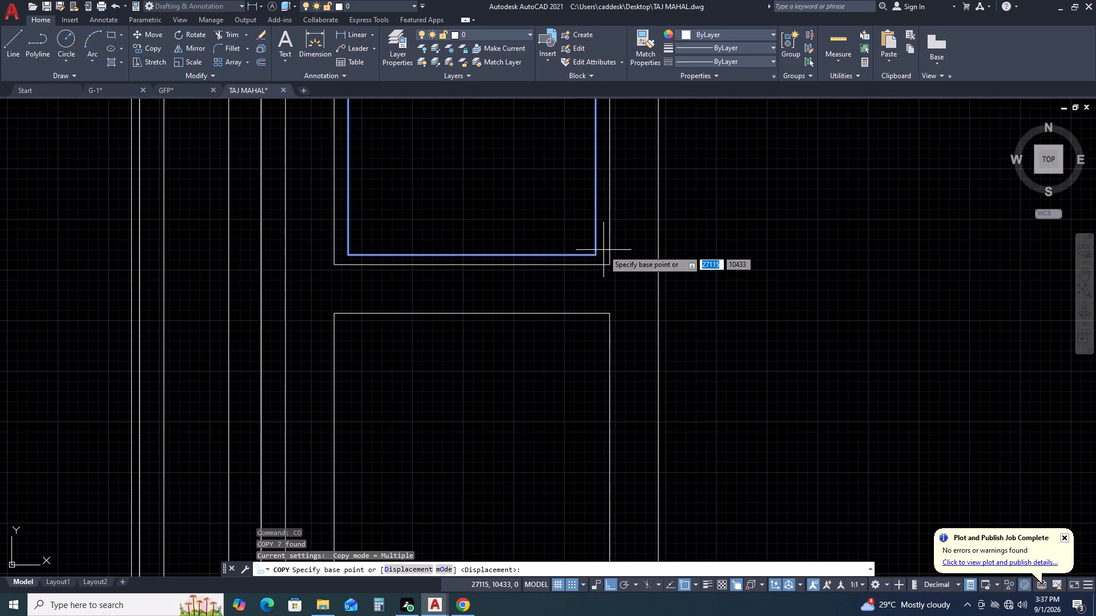
{"action": "left_click", "coordinate": [595, 254]}
{"action": "scroll", "coordinate": [595, 254], "scroll_direction": "down", "scroll_amount": 2}
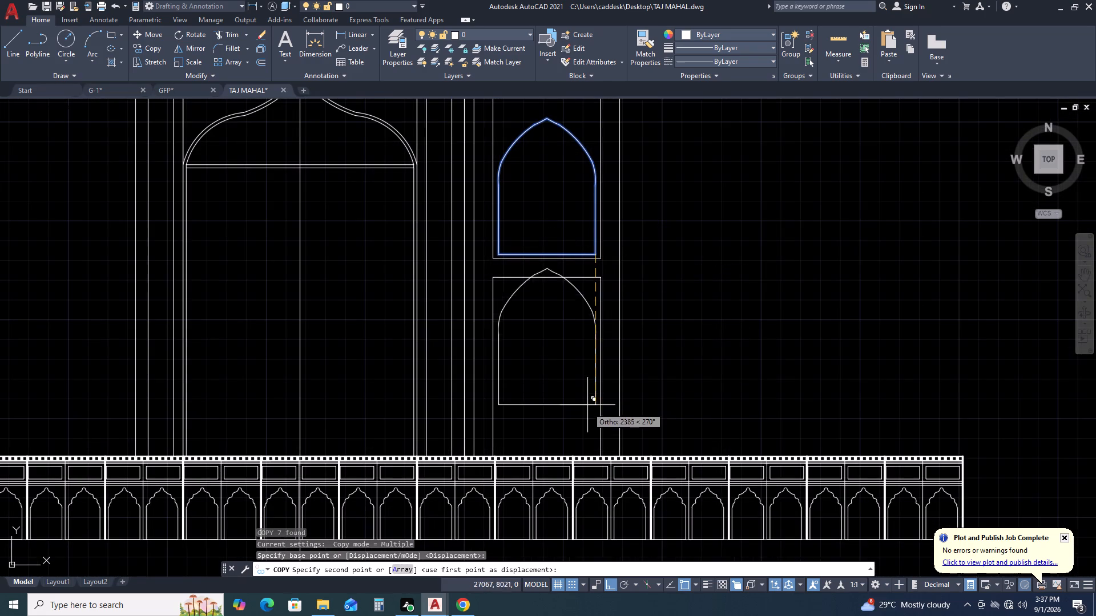
{"action": "middle_click_drag", "start_coordinate": [590, 402], "coordinate": [604, 318]}
{"action": "scroll", "coordinate": [607, 350], "scroll_direction": "up", "scroll_amount": 2}
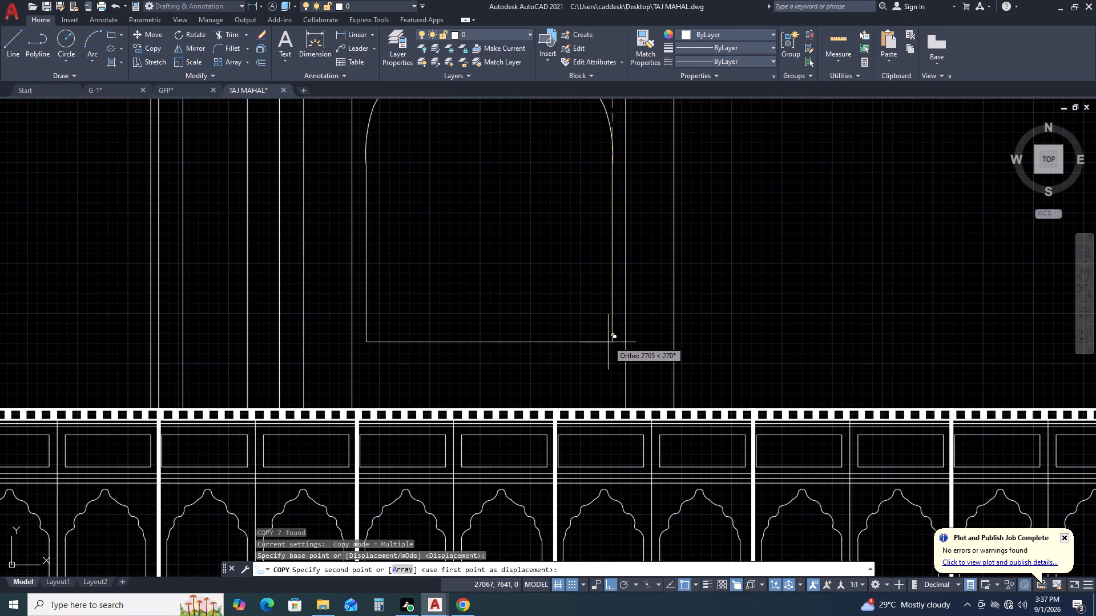
{"action": "scroll", "coordinate": [606, 381], "scroll_direction": "up", "scroll_amount": 2}
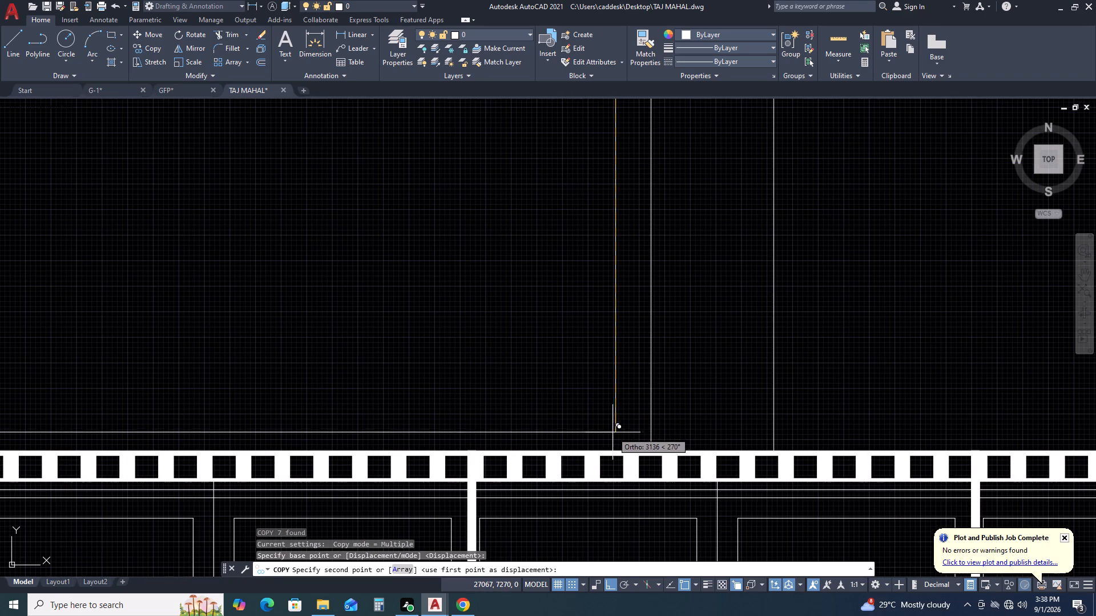
{"action": "left_click", "coordinate": [615, 414]}
{"action": "scroll", "coordinate": [689, 334], "scroll_direction": "down", "scroll_amount": 4}
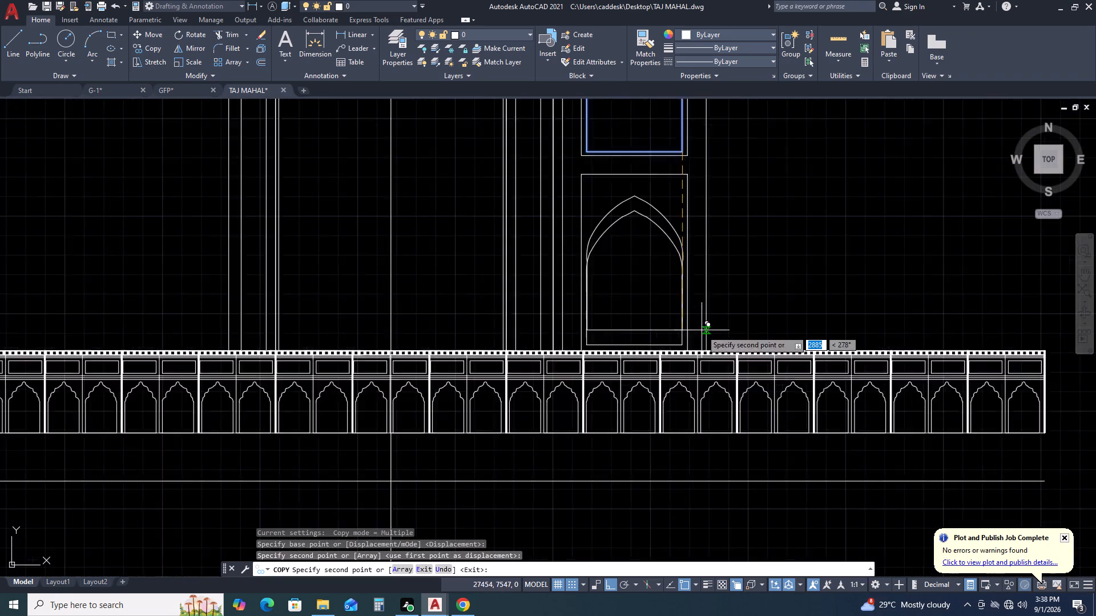
{"action": "scroll", "coordinate": [702, 330], "scroll_direction": "down", "scroll_amount": 1}
{"action": "middle_click_drag", "start_coordinate": [698, 177], "coordinate": [698, 221]}
{"action": "middle_click_drag", "start_coordinate": [697, 225], "coordinate": [691, 261]}
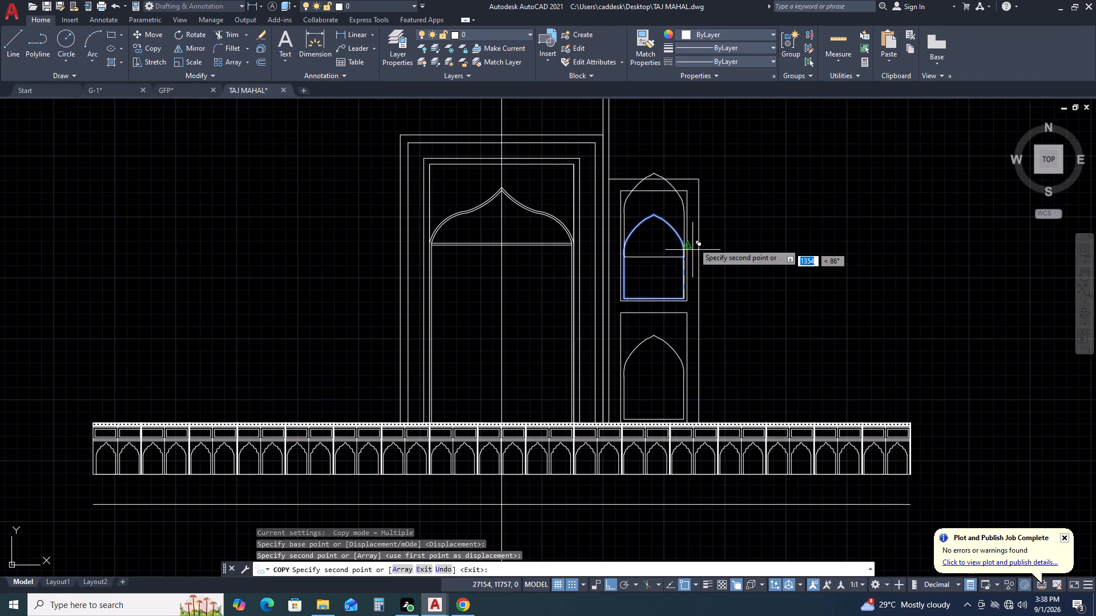
Move the lower side bay panel's complete arched opening down from its bottom-right corner onto the railing's top edge.
{"action": "middle_click_drag", "start_coordinate": [696, 173], "coordinate": [687, 236]}
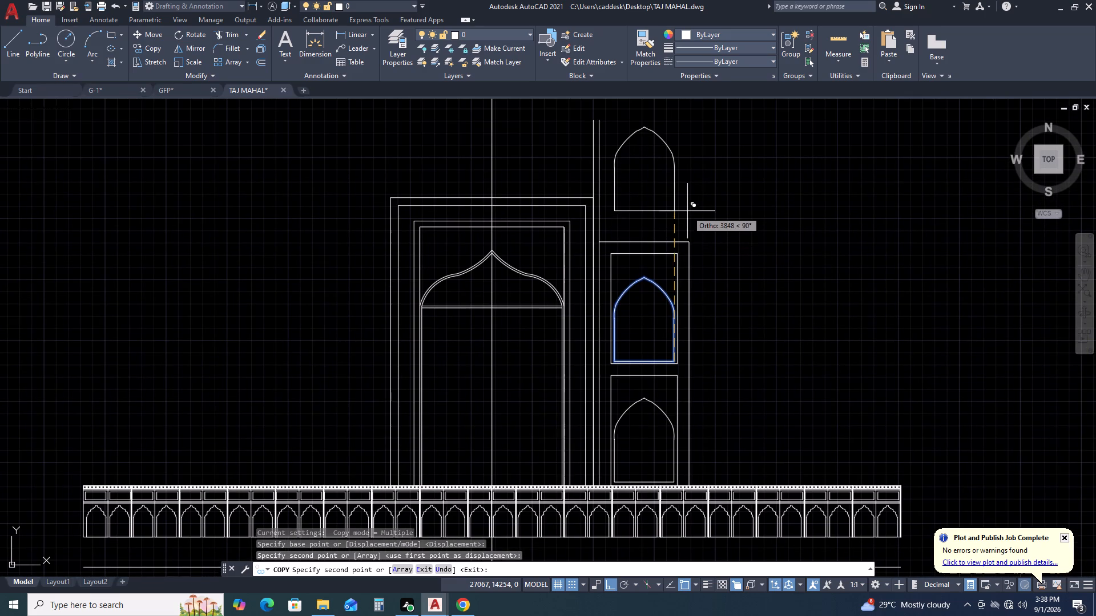
{"action": "key", "text": "Escape"}
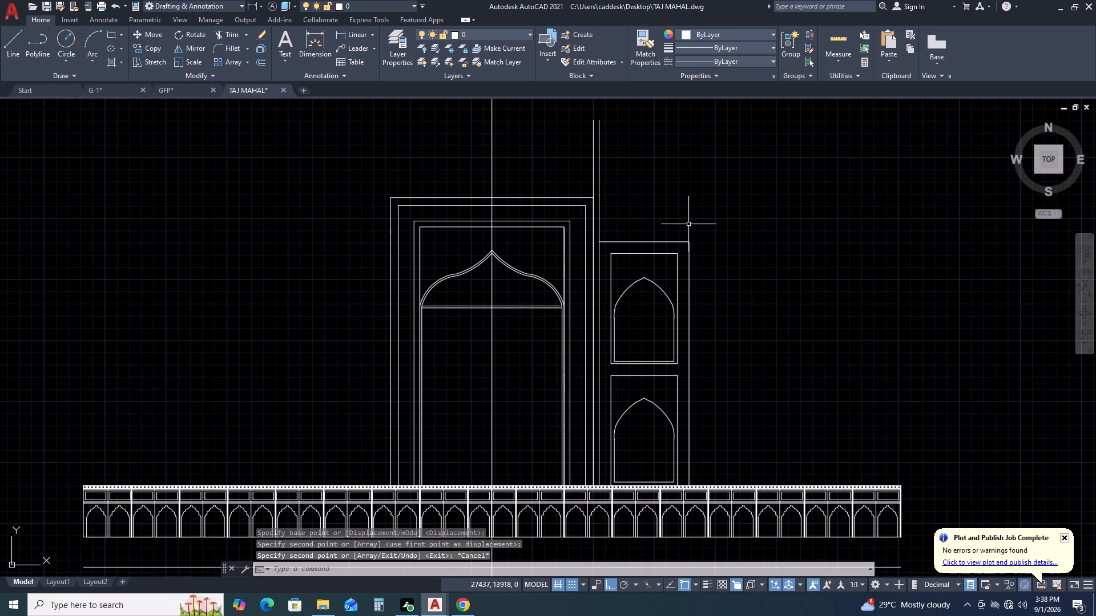
{"action": "middle_click", "coordinate": [797, 277]}
{"action": "middle_click_drag", "start_coordinate": [749, 258], "coordinate": [742, 249]}
{"action": "middle_click_drag", "start_coordinate": [695, 310], "coordinate": [703, 218]}
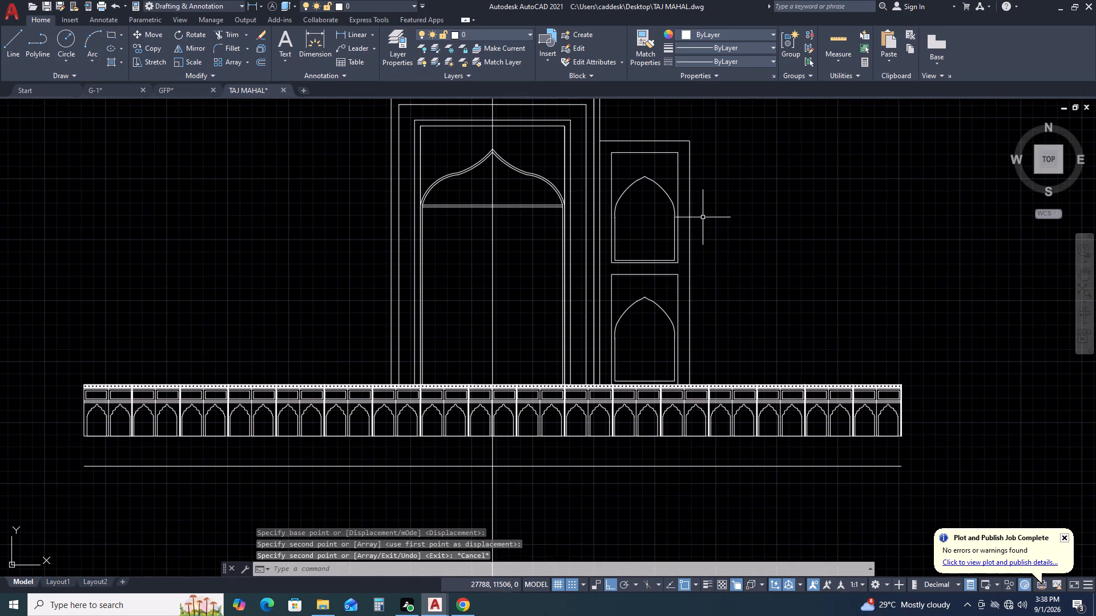
{"action": "middle_click_drag", "start_coordinate": [697, 298], "coordinate": [706, 236]}
{"action": "scroll", "coordinate": [676, 245], "scroll_direction": "up", "scroll_amount": 2}
{"action": "left_click", "coordinate": [672, 218]}
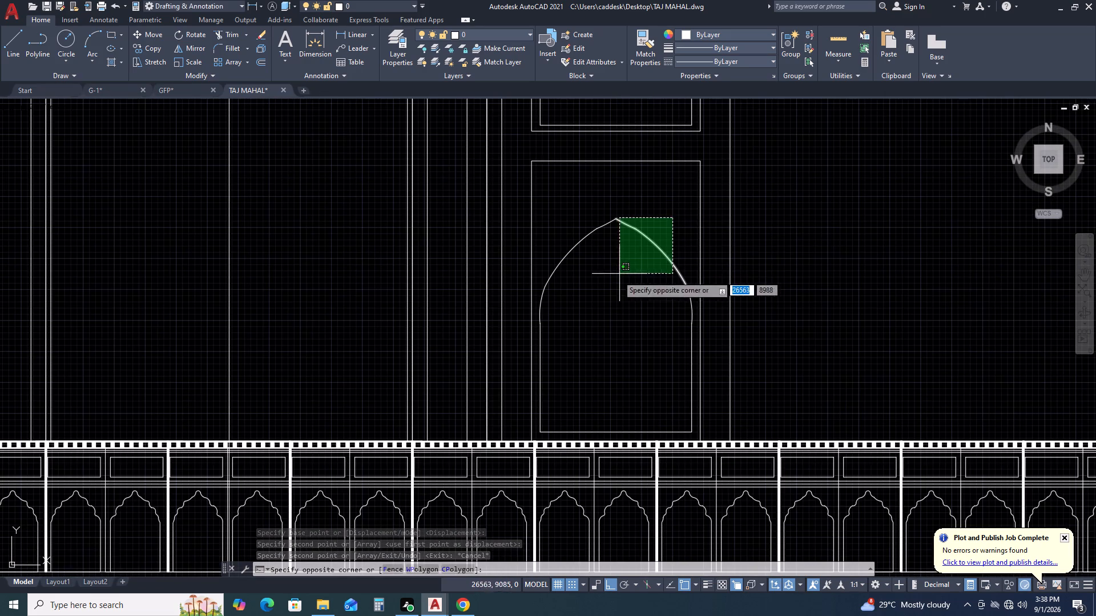
{"action": "left_click", "coordinate": [540, 305]}
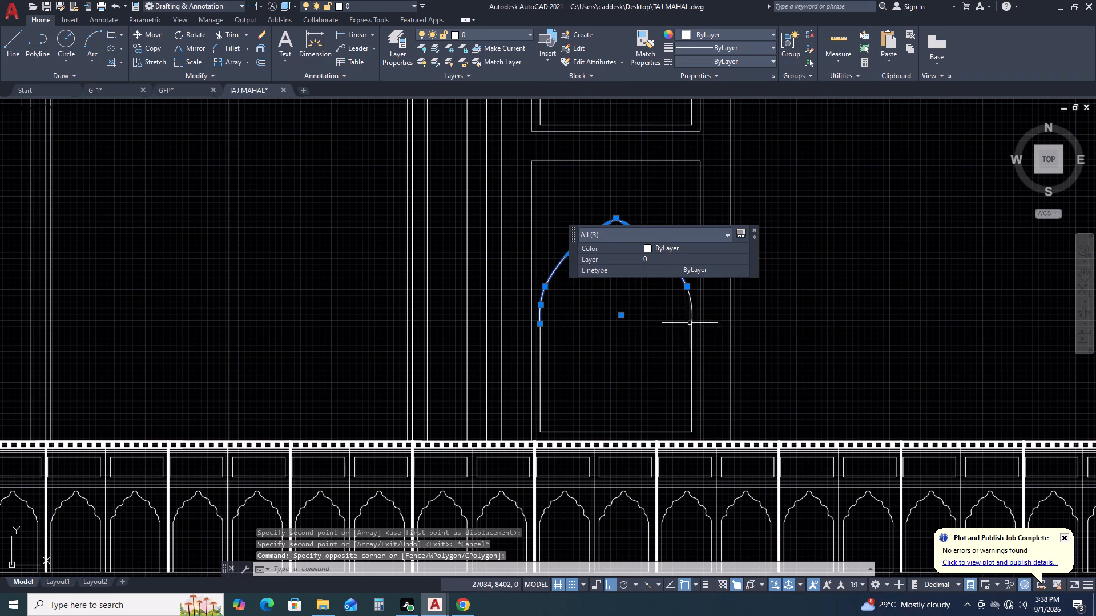
{"action": "left_click", "coordinate": [691, 315]}
{"action": "left_click", "coordinate": [697, 355]}
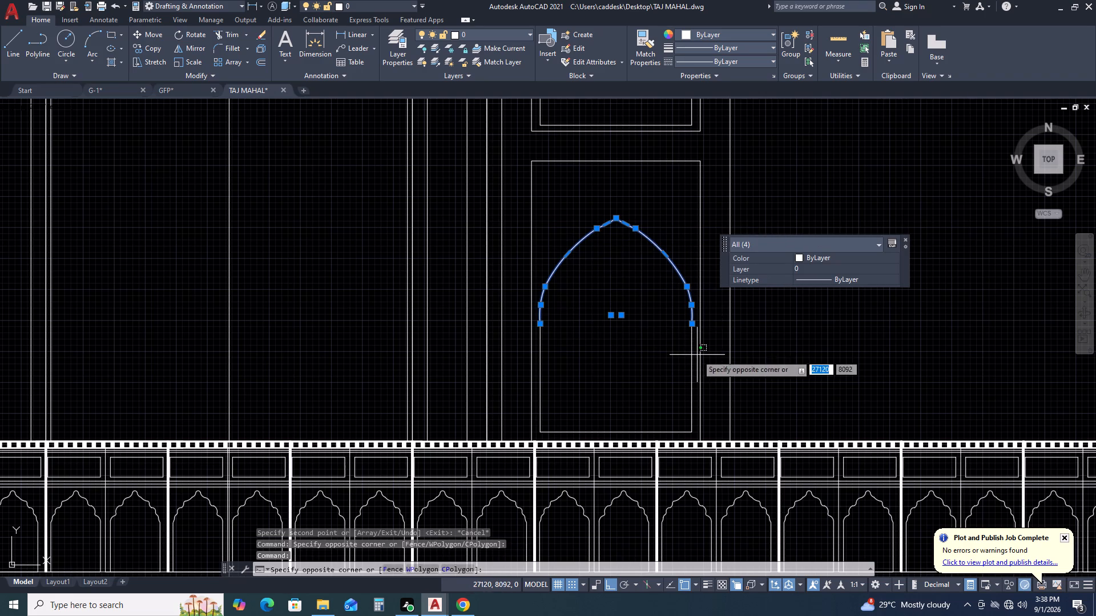
{"action": "left_click", "coordinate": [534, 404]}
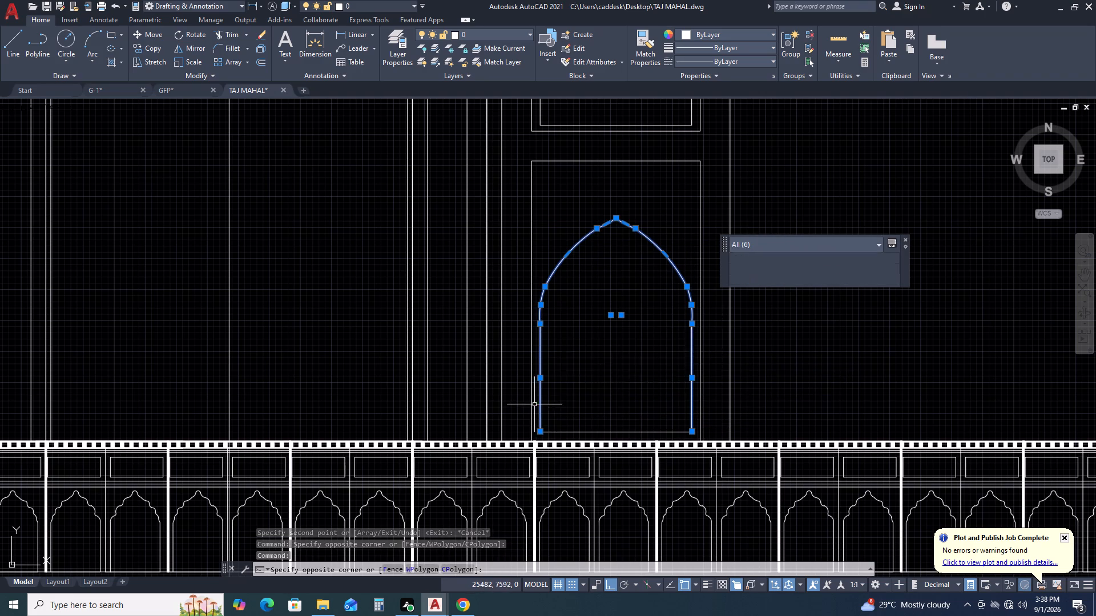
{"action": "left_click", "coordinate": [557, 428]}
{"action": "left_click", "coordinate": [554, 433]}
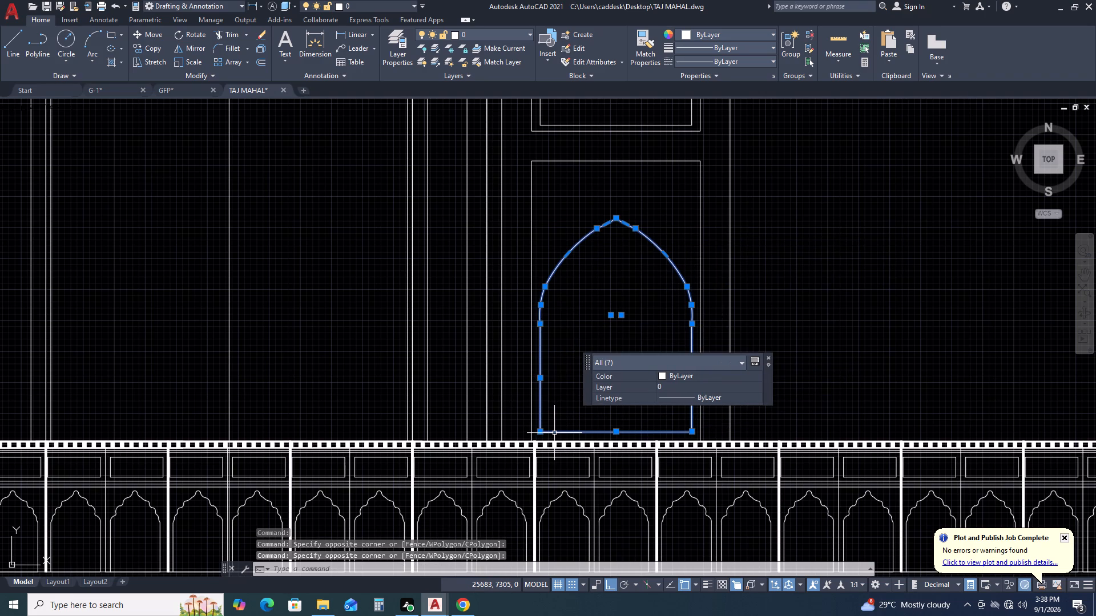
{"action": "key", "text": "m"}
{"action": "key", "text": "space"}
{"action": "scroll", "coordinate": [681, 434], "scroll_direction": "up", "scroll_amount": 1}
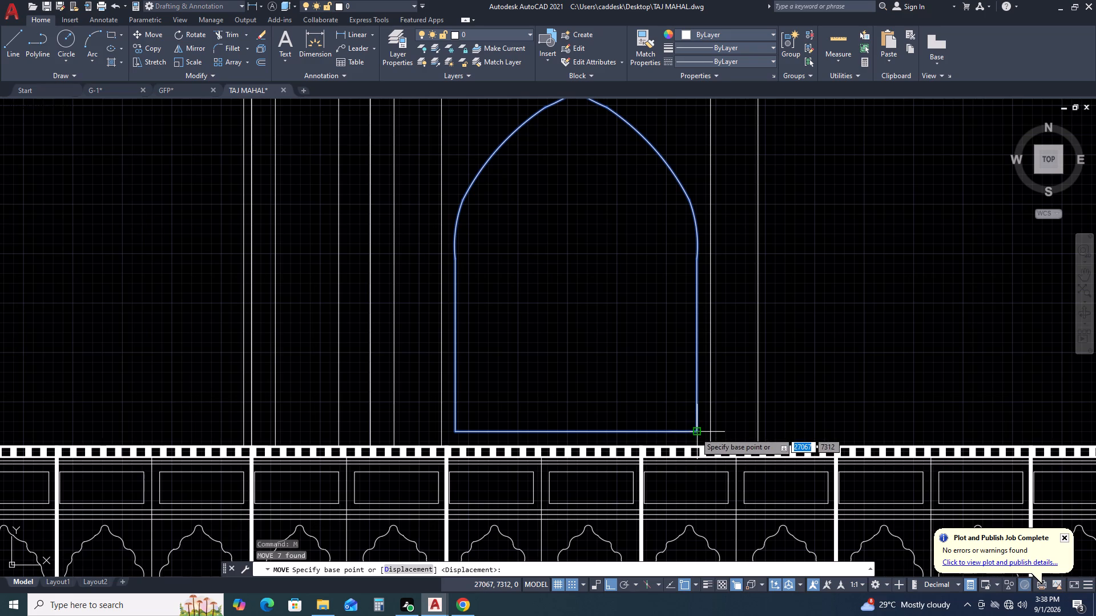
{"action": "left_click", "coordinate": [695, 432]}
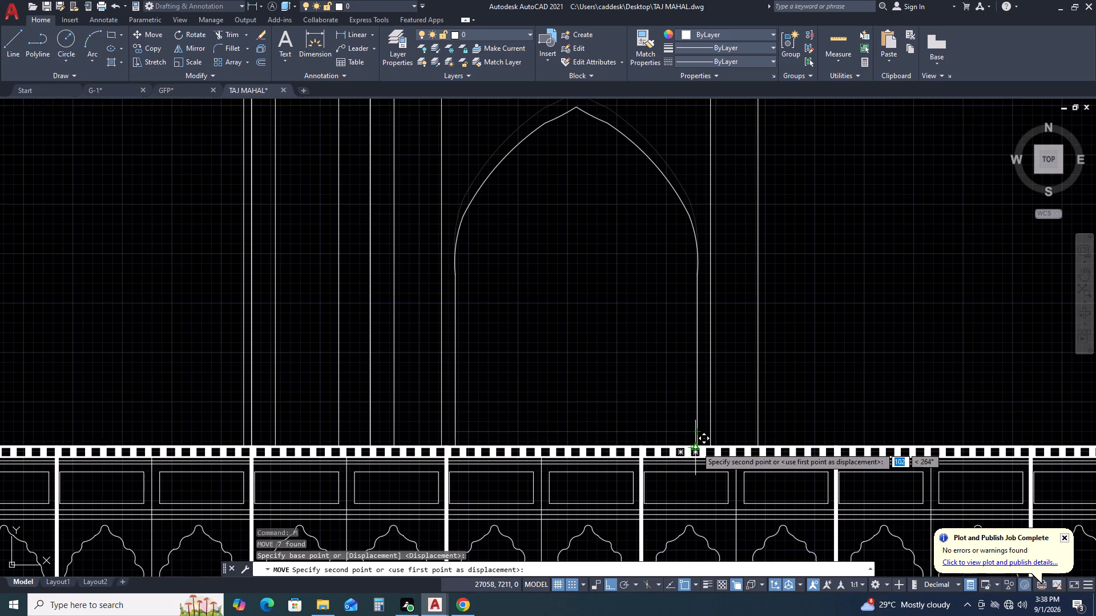
{"action": "left_click", "coordinate": [696, 447]}
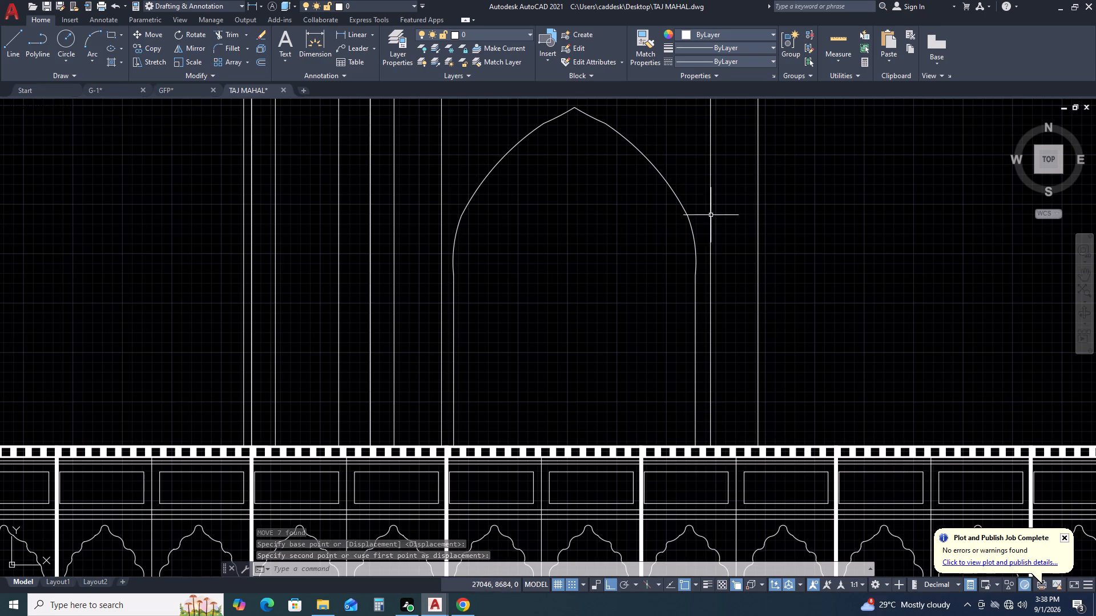
Copy the two tall vertical lines between portal and side bay 2450 units right, from the left line's foot to the side bay's outer edge.
{"action": "middle_click_drag", "start_coordinate": [777, 201], "coordinate": [709, 239]}
{"action": "scroll", "coordinate": [720, 245], "scroll_direction": "down", "scroll_amount": 2}
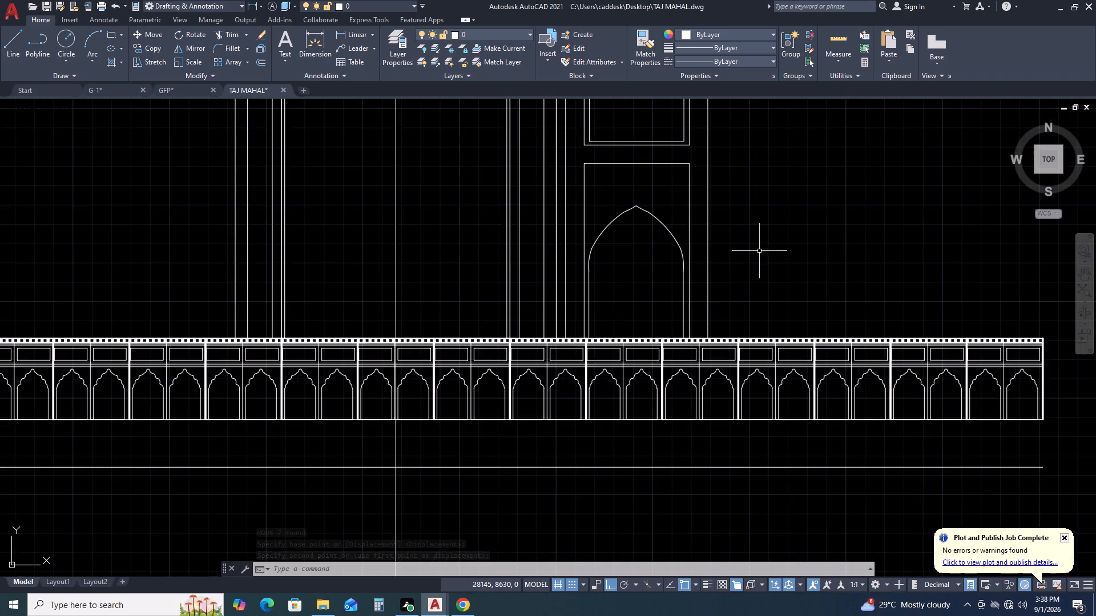
{"action": "scroll", "coordinate": [773, 241], "scroll_direction": "down", "scroll_amount": 1}
{"action": "middle_click_drag", "start_coordinate": [799, 201], "coordinate": [737, 270]}
{"action": "scroll", "coordinate": [753, 261], "scroll_direction": "down", "scroll_amount": 1}
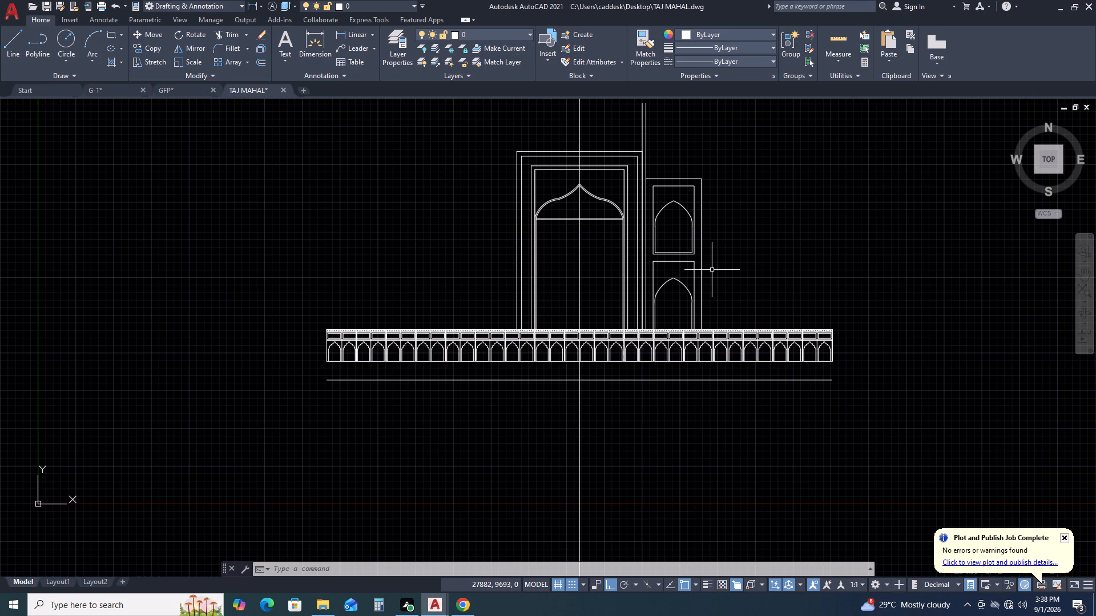
{"action": "middle_click_drag", "start_coordinate": [781, 164], "coordinate": [739, 182]}
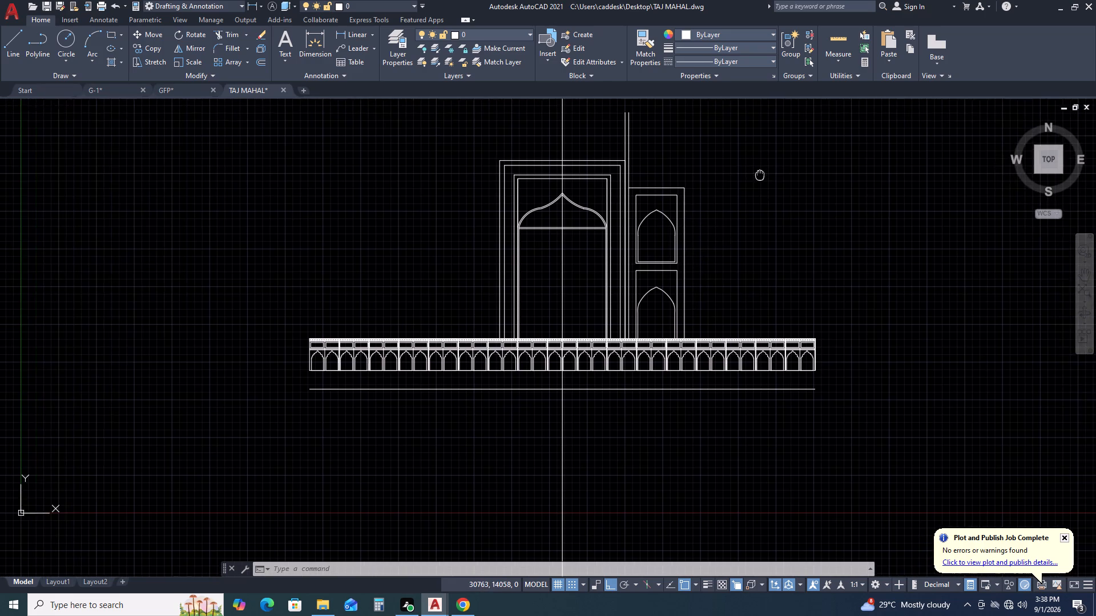
{"action": "middle_click_drag", "start_coordinate": [739, 182], "coordinate": [704, 200]}
{"action": "scroll", "coordinate": [557, 187], "scroll_direction": "up", "scroll_amount": 2}
{"action": "left_click", "coordinate": [623, 181]}
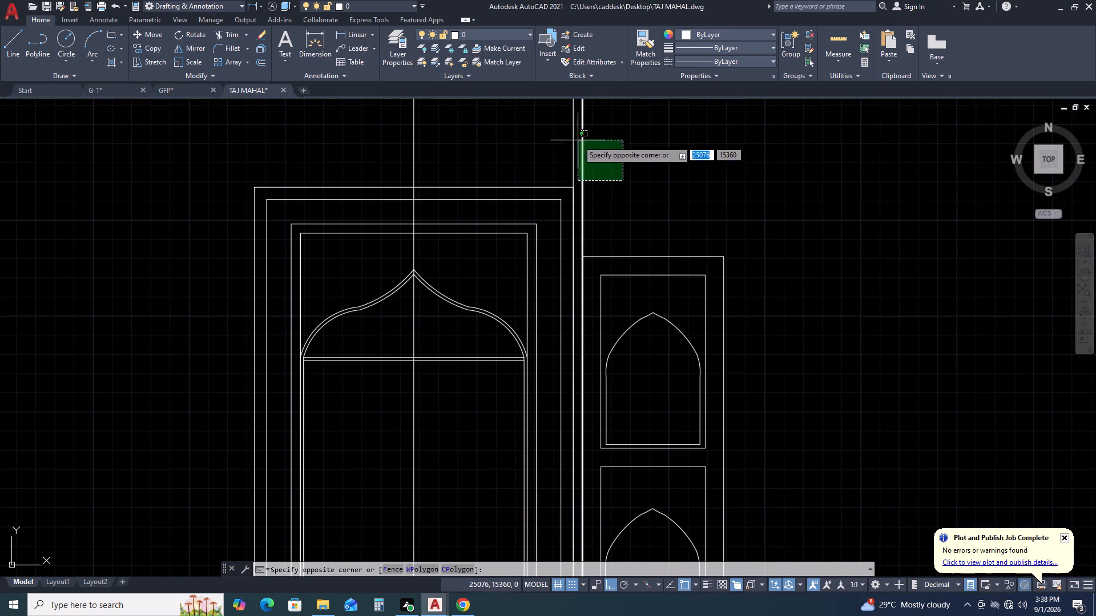
{"action": "left_click_drag", "start_coordinate": [578, 140], "coordinate": [569, 135]}
{"action": "left_click", "coordinate": [577, 148]}
{"action": "left_click", "coordinate": [559, 138]}
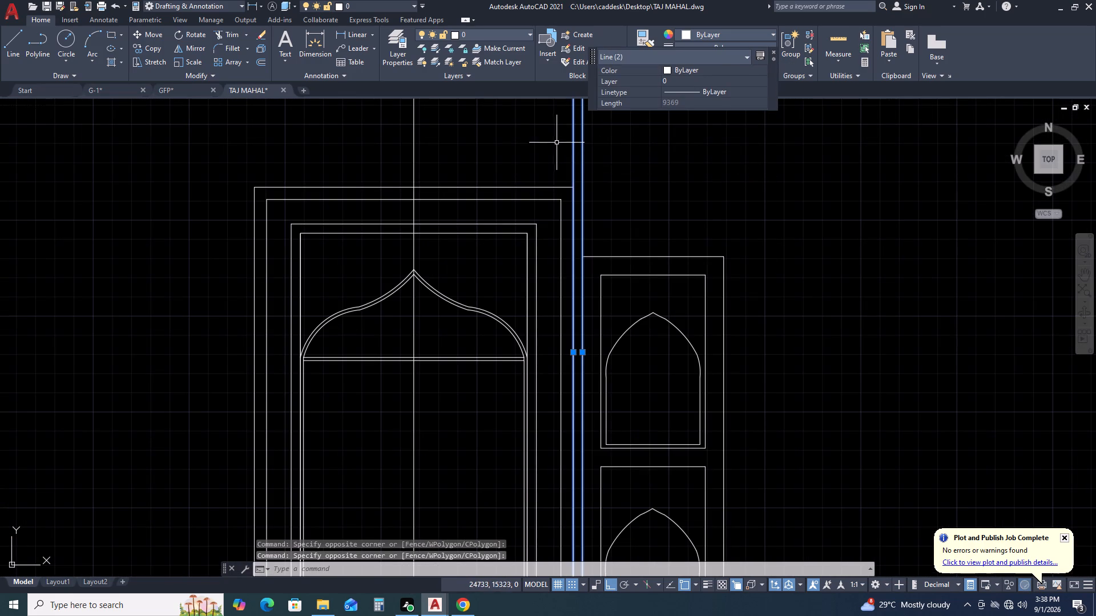
{"action": "key", "text": "c"}
{"action": "key", "text": "o"}
{"action": "key", "text": "space"}
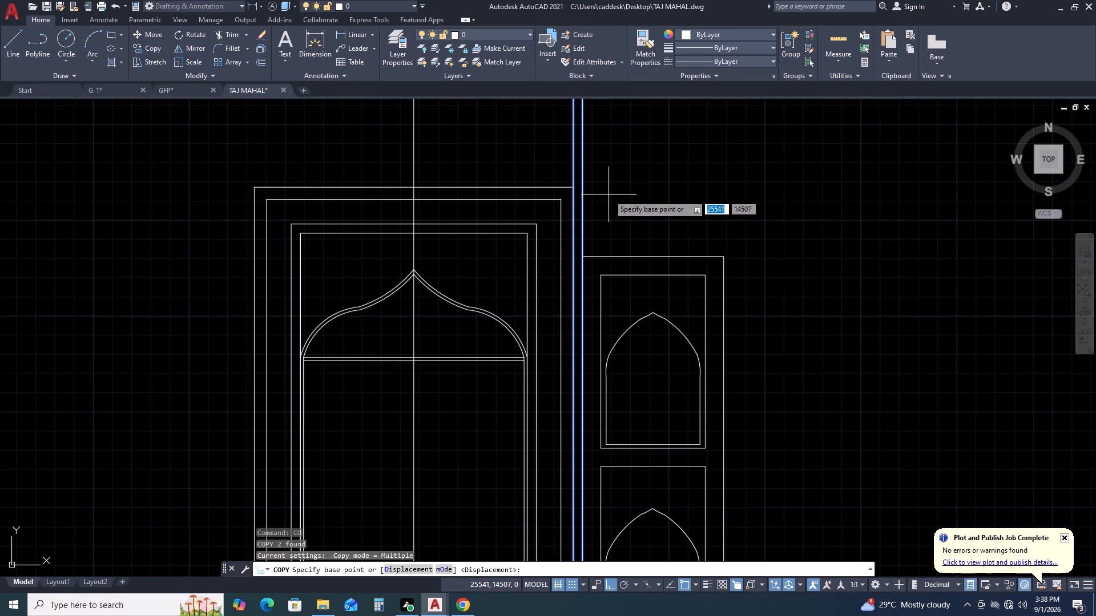
{"action": "scroll", "coordinate": [612, 220], "scroll_direction": "down", "scroll_amount": 2}
{"action": "scroll", "coordinate": [597, 387], "scroll_direction": "up", "scroll_amount": 5}
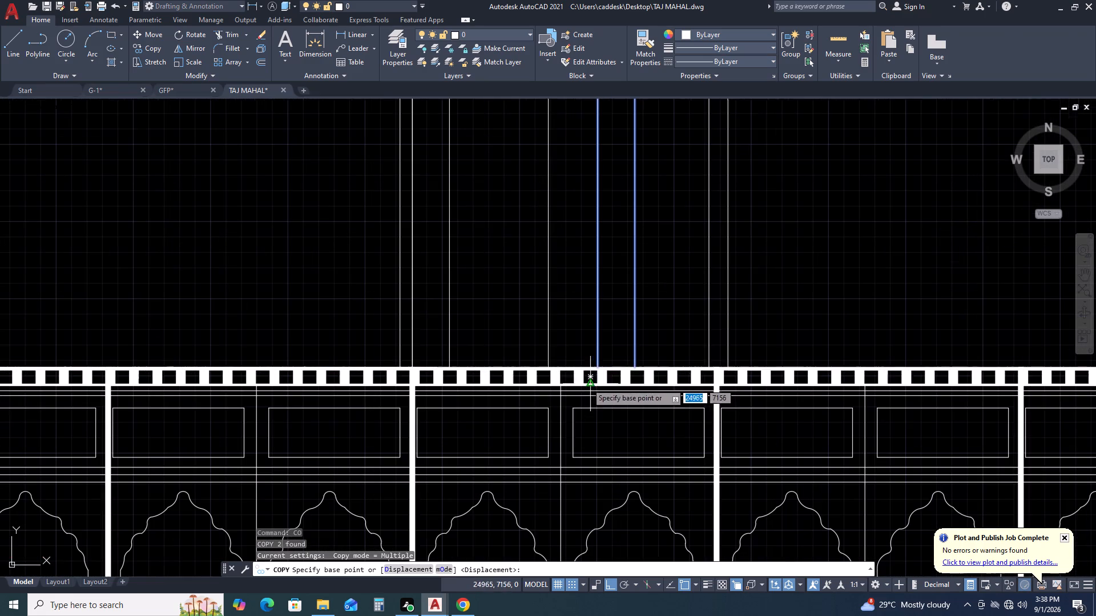
{"action": "double_click", "coordinate": [597, 366]}
{"action": "scroll", "coordinate": [743, 314], "scroll_direction": "down", "scroll_amount": 2}
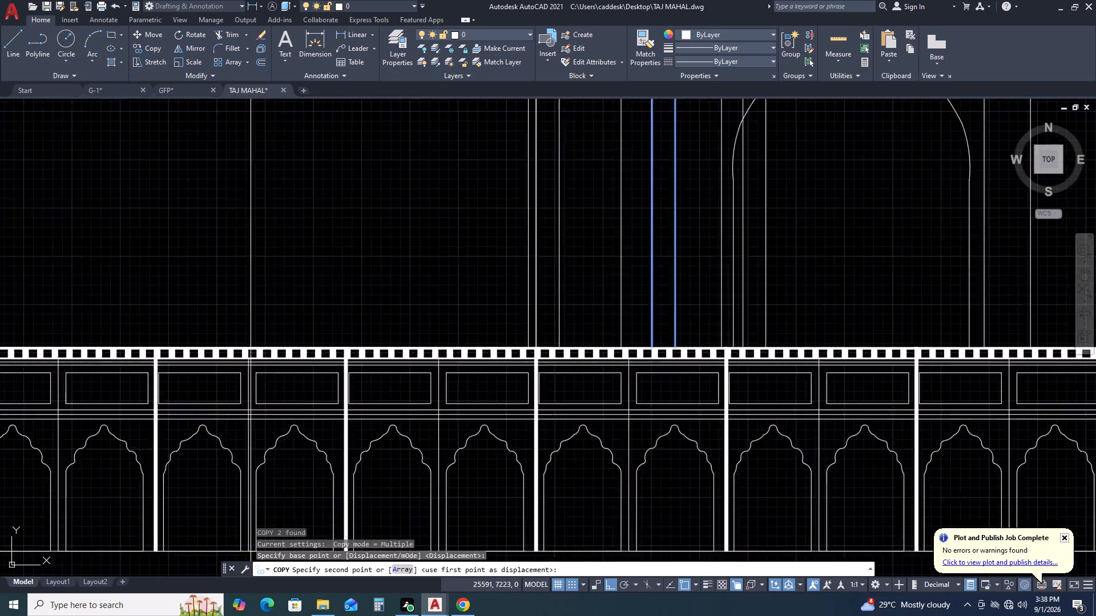
{"action": "middle_click_drag", "start_coordinate": [880, 320], "coordinate": [586, 311]}
{"action": "middle_click", "coordinate": [575, 311]}
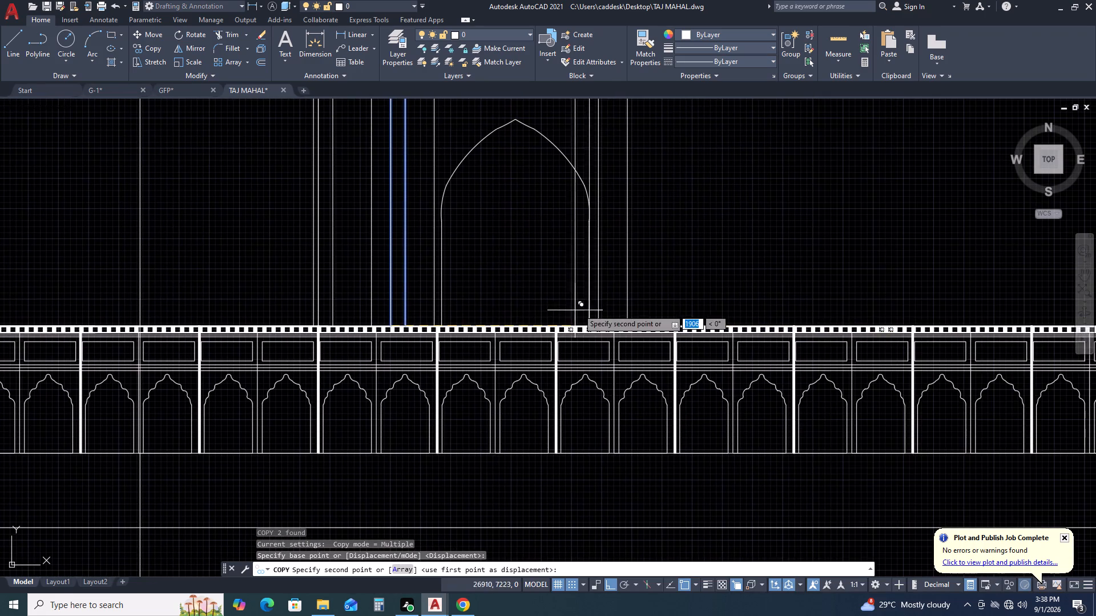
{"action": "scroll", "coordinate": [642, 318], "scroll_direction": "up", "scroll_amount": 2}
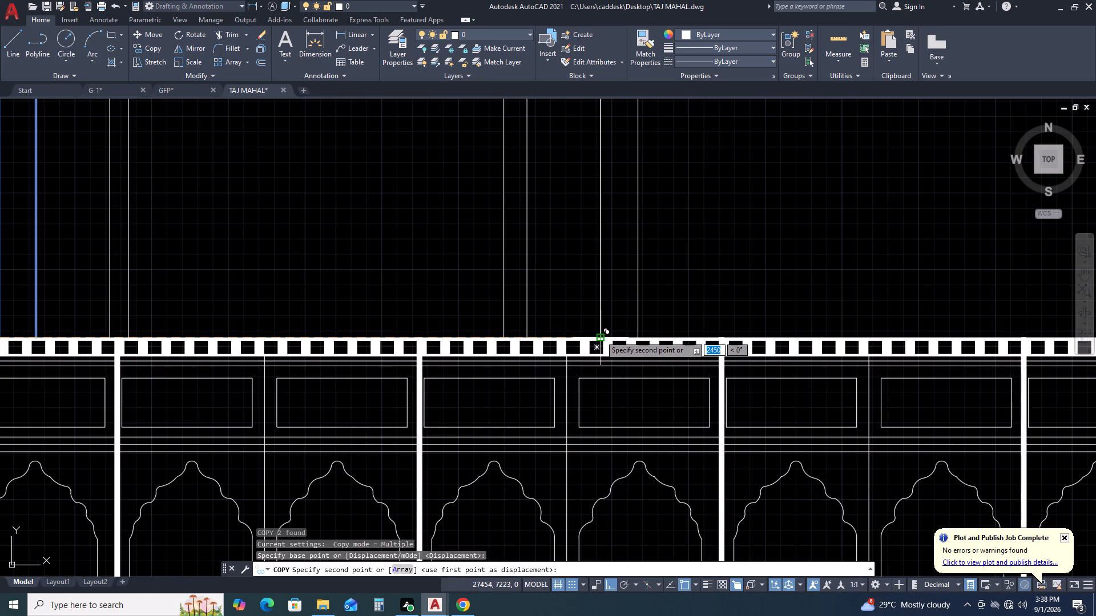
{"action": "left_click", "coordinate": [600, 335]}
{"action": "scroll", "coordinate": [754, 278], "scroll_direction": "down", "scroll_amount": 4}
{"action": "key", "text": "Escape"}
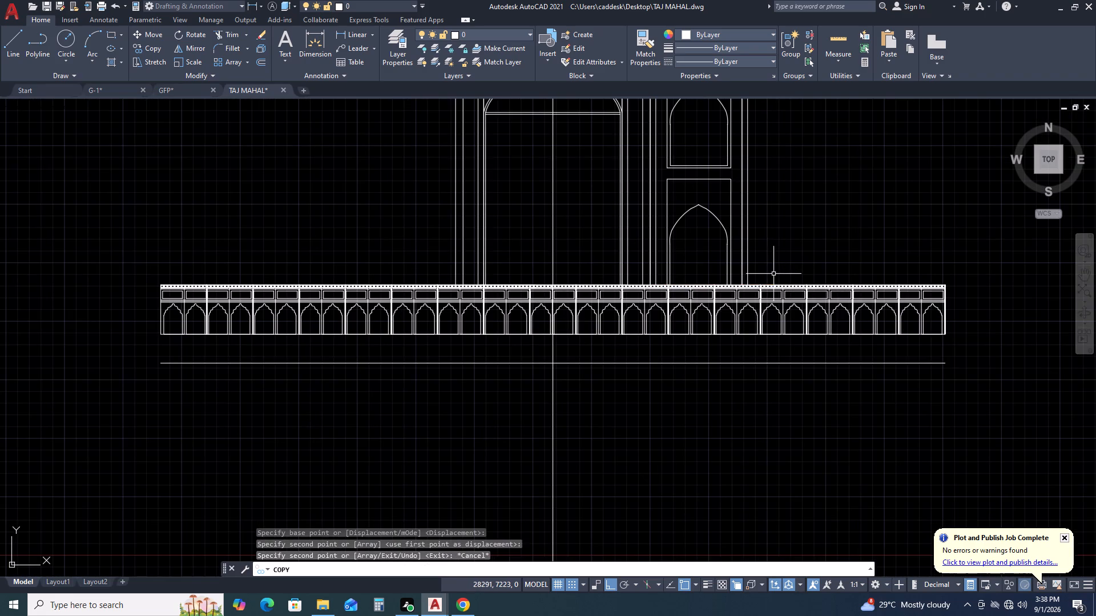
Offset the outermost copied vertical line, beyond the side bay's outer edge, 2000 units to the right.
{"action": "middle_click_drag", "start_coordinate": [744, 252], "coordinate": [554, 298]}
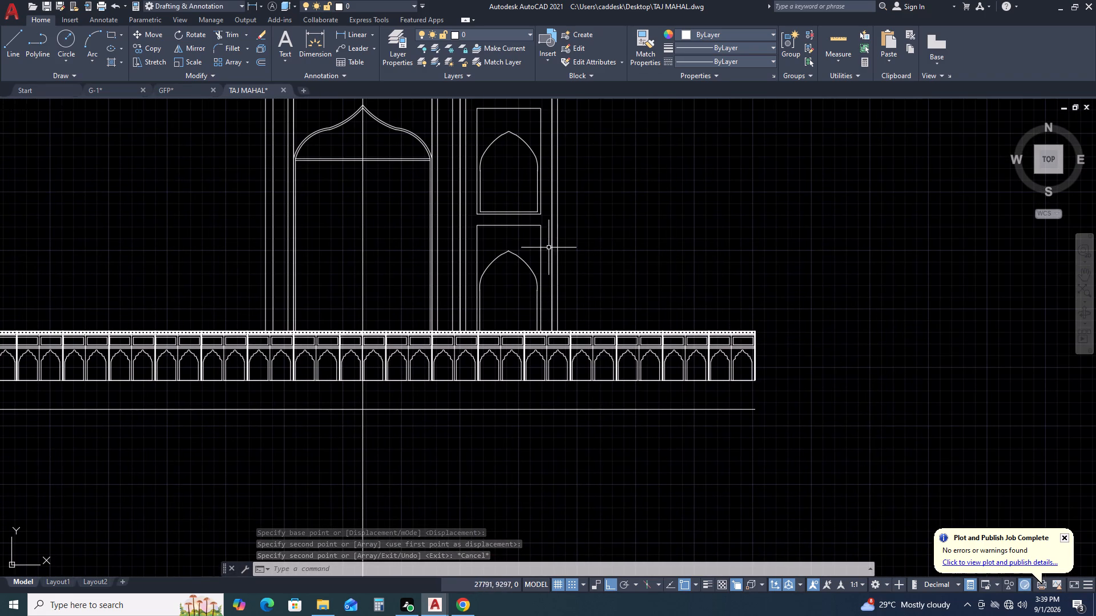
{"action": "middle_click_drag", "start_coordinate": [589, 206], "coordinate": [637, 281]}
{"action": "scroll", "coordinate": [663, 268], "scroll_direction": "down", "scroll_amount": 1}
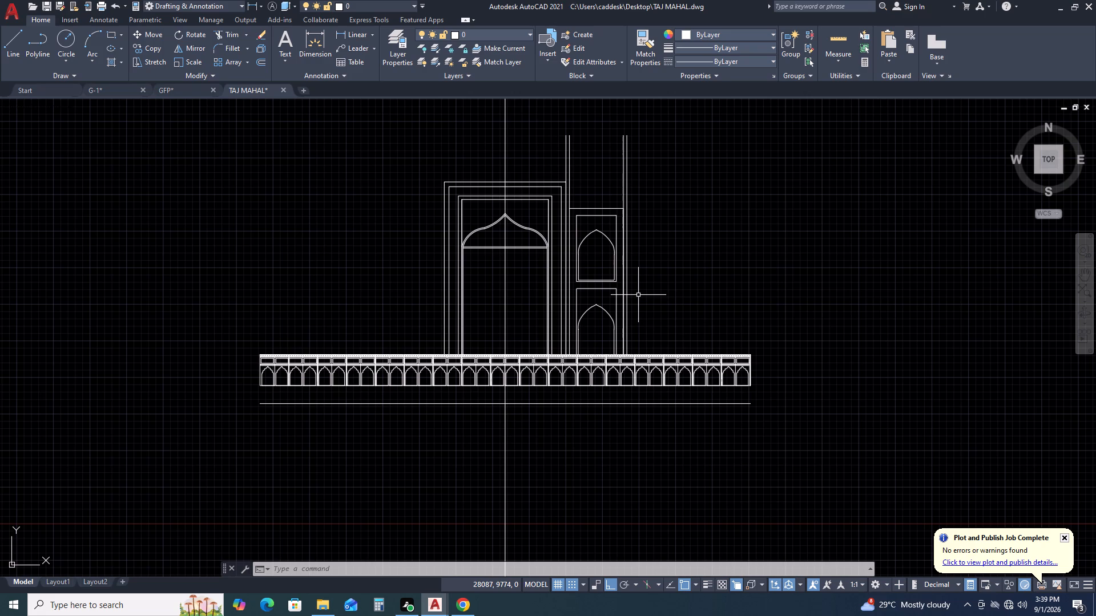
{"action": "scroll", "coordinate": [633, 298], "scroll_direction": "up", "scroll_amount": 1}
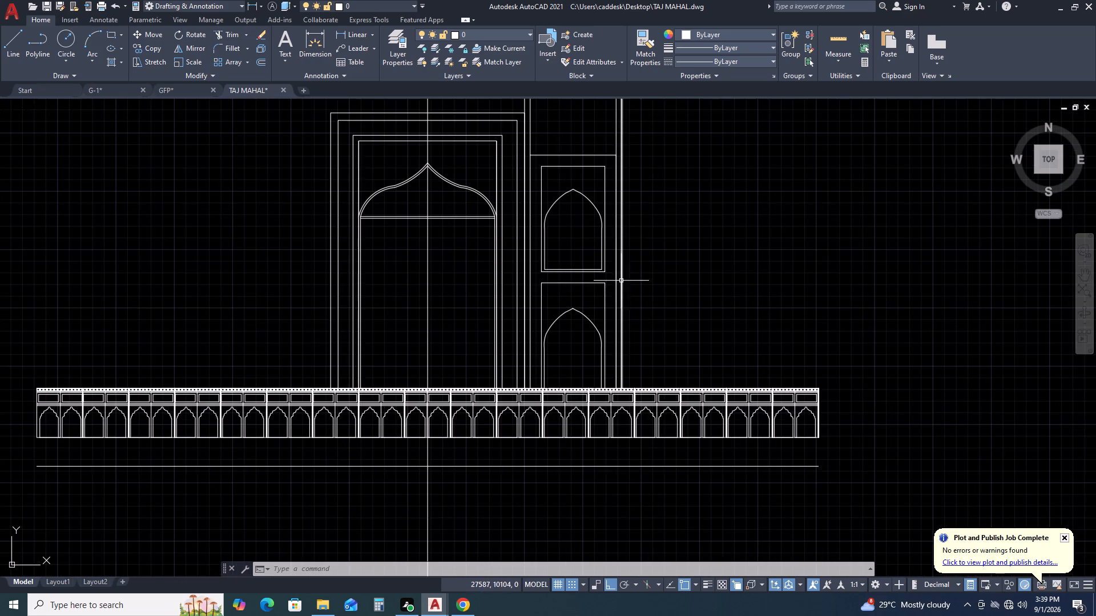
{"action": "middle_click_drag", "start_coordinate": [672, 221], "coordinate": [538, 271]}
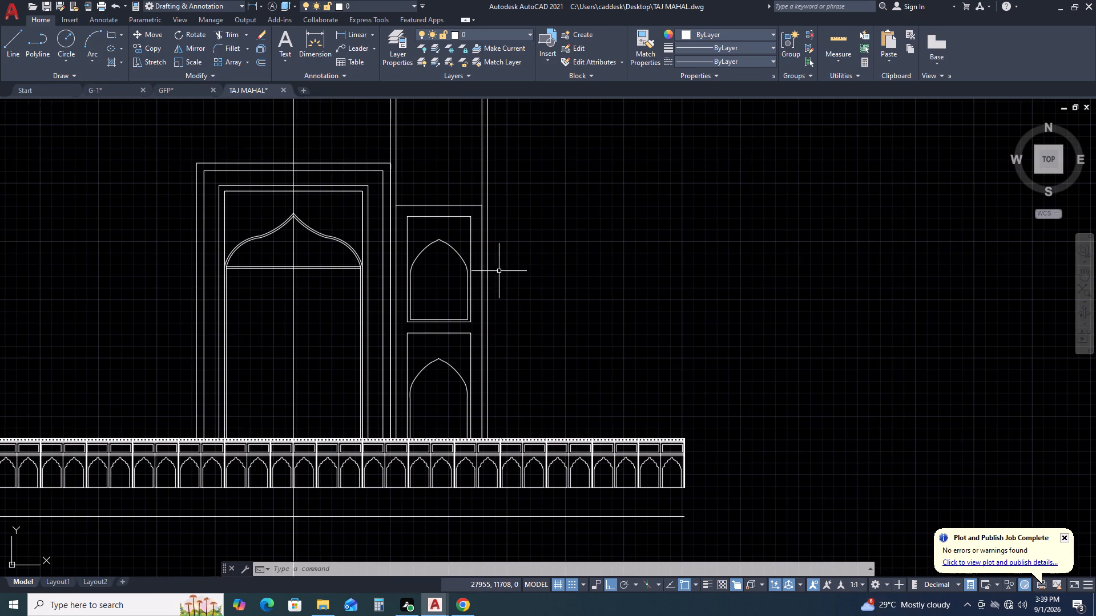
{"action": "scroll", "coordinate": [486, 273], "scroll_direction": "up", "scroll_amount": 1}
{"action": "left_click", "coordinate": [500, 243]}
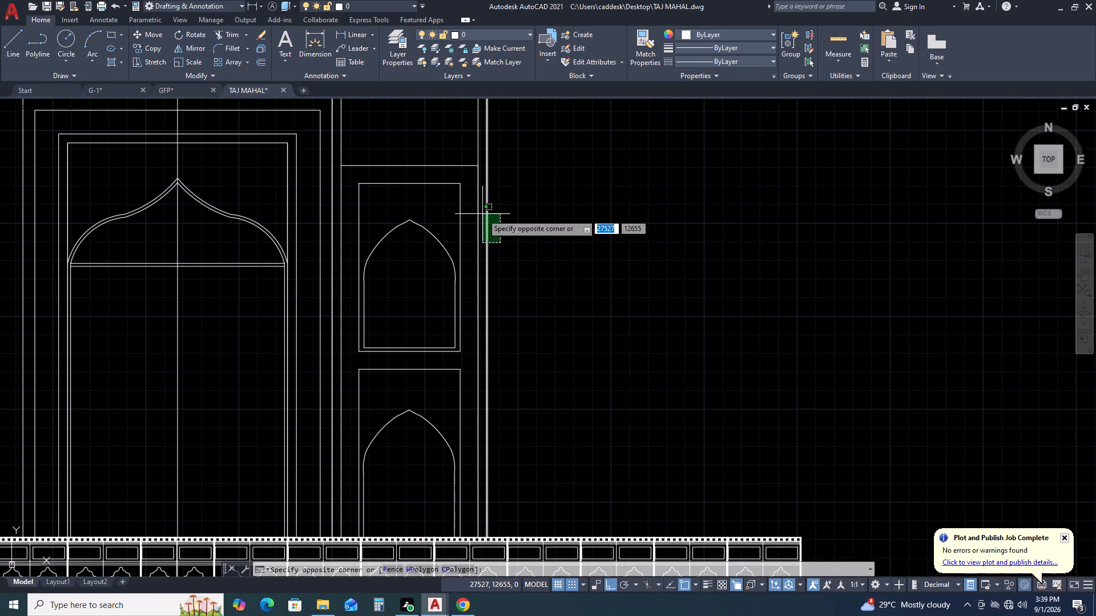
{"action": "left_click", "coordinate": [482, 214]}
{"action": "key", "text": "o"}
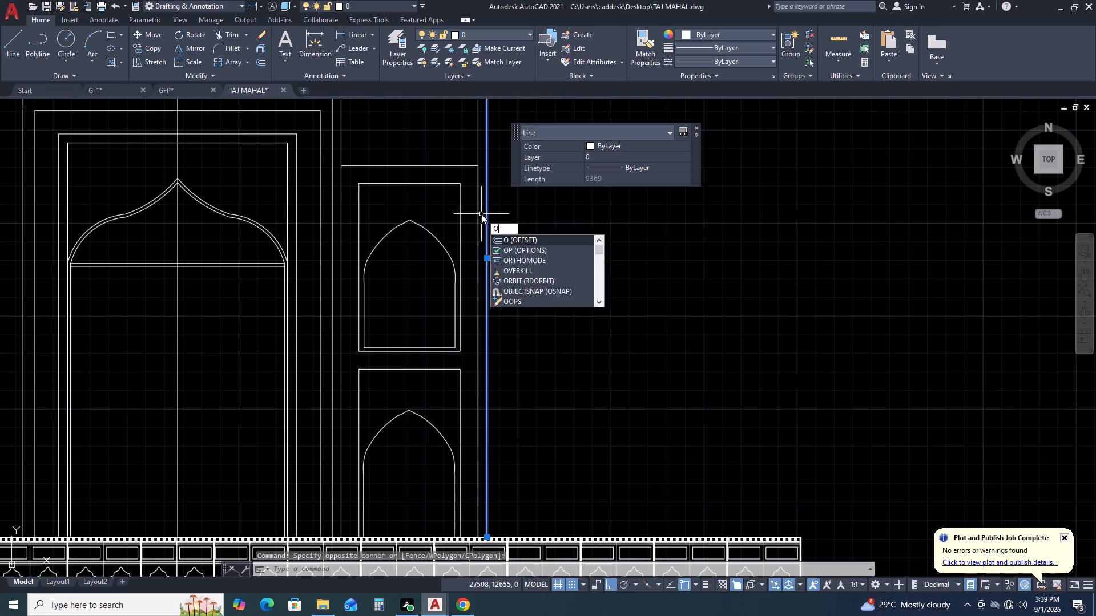
{"action": "key", "text": "space"}
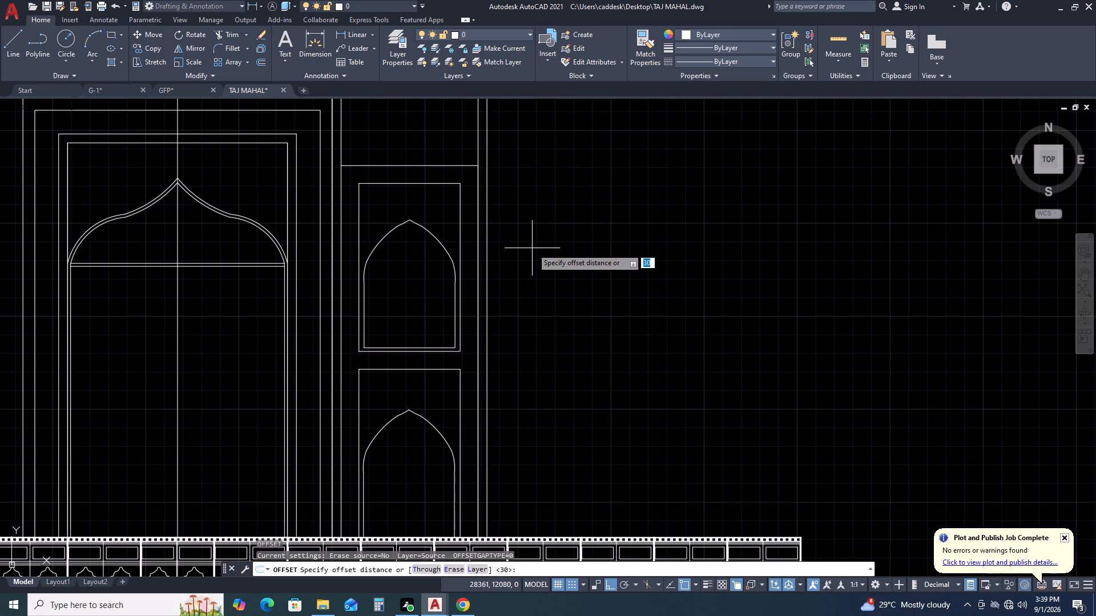
{"action": "key", "text": "2"}
{"action": "type", "text": "00"}
{"action": "key", "text": "BackSpace"}
{"action": "key", "text": "BackSpace"}
{"action": "key", "text": "BackSpace"}
{"action": "key", "text": "BackSpace"}
{"action": "key", "text": "BackSpace"}
{"action": "key", "text": "BackSpace"}
{"action": "key", "text": "BackSpace"}
{"action": "key", "text": "BackSpace"}
{"action": "key", "text": "BackSpace"}
{"action": "key", "text": "BackSpace"}
{"action": "key", "text": "BackSpace"}
{"action": "key", "text": "BackSpace"}
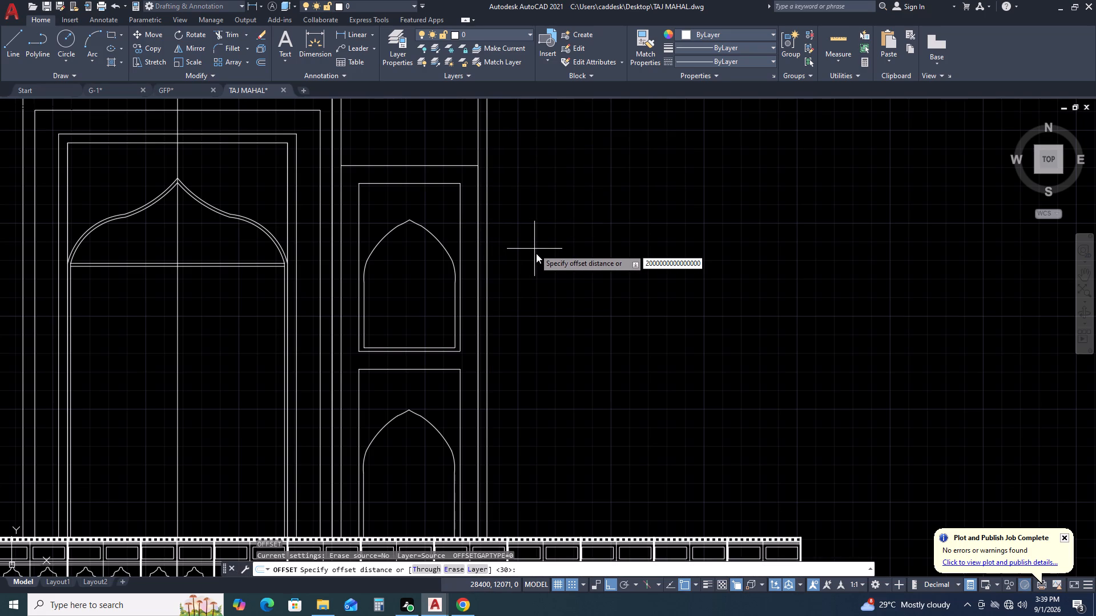
{"action": "key", "text": "Return"}
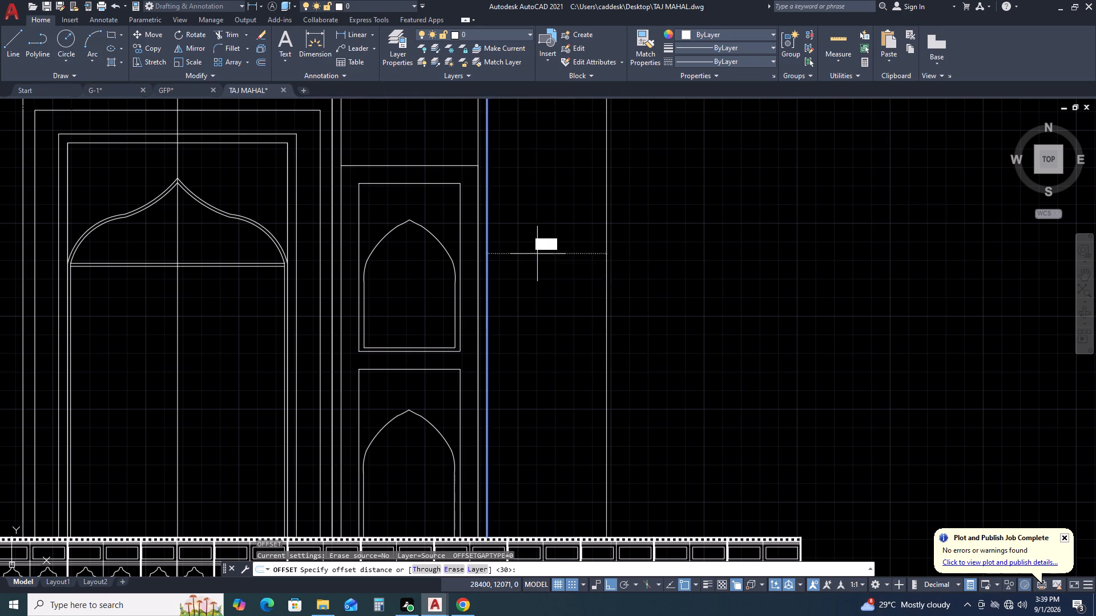
{"action": "left_click", "coordinate": [650, 266]}
{"action": "key", "text": "Escape"}
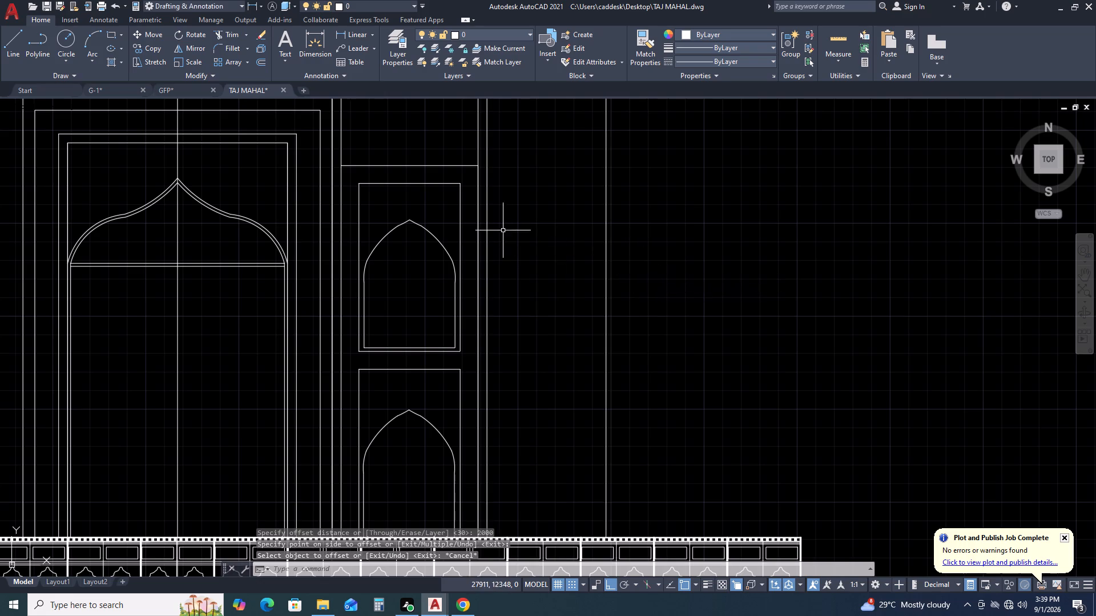
Offset the new bay's two boundary lines 200 units inward: the outermost vertical leftward and the side bay's outer vertical rightward.
{"action": "middle_click_drag", "start_coordinate": [615, 226], "coordinate": [627, 281]}
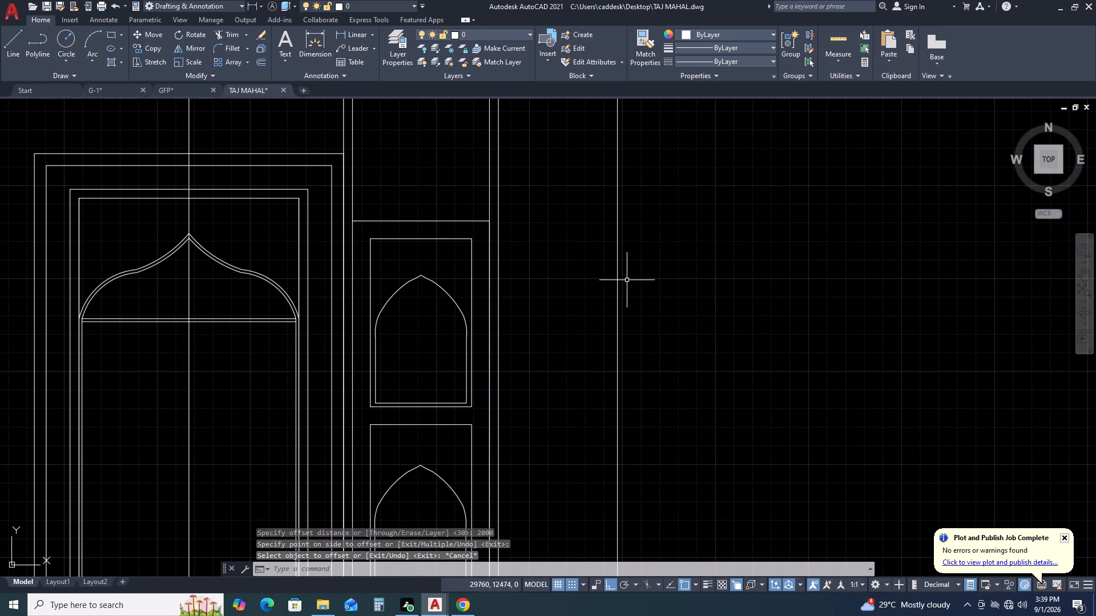
{"action": "left_click", "coordinate": [626, 268]}
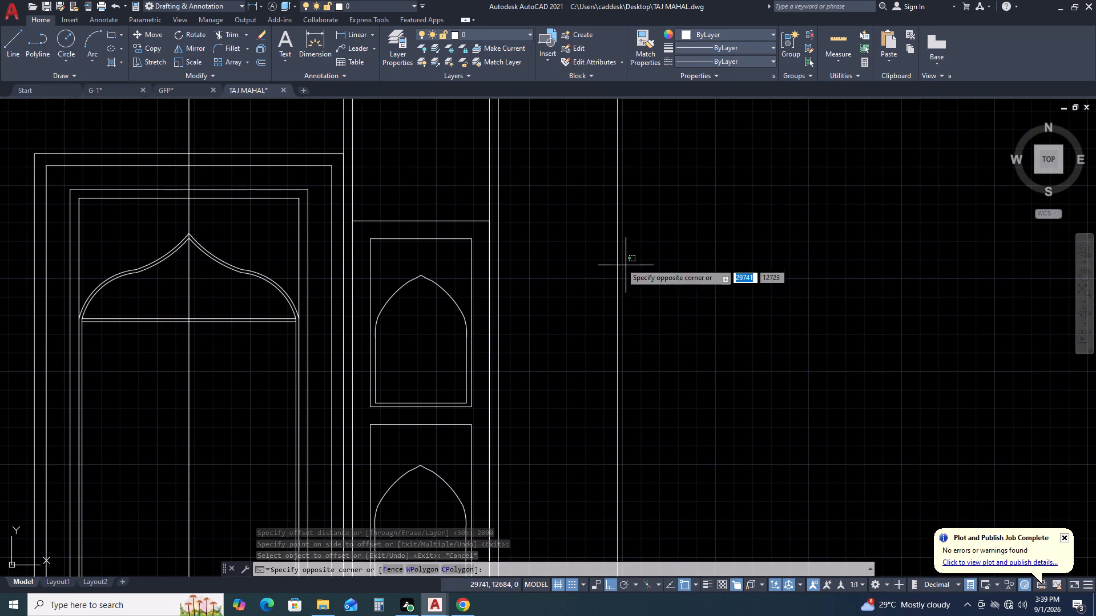
{"action": "left_click", "coordinate": [603, 250]}
{"action": "key", "text": "o"}
{"action": "key", "text": "space"}
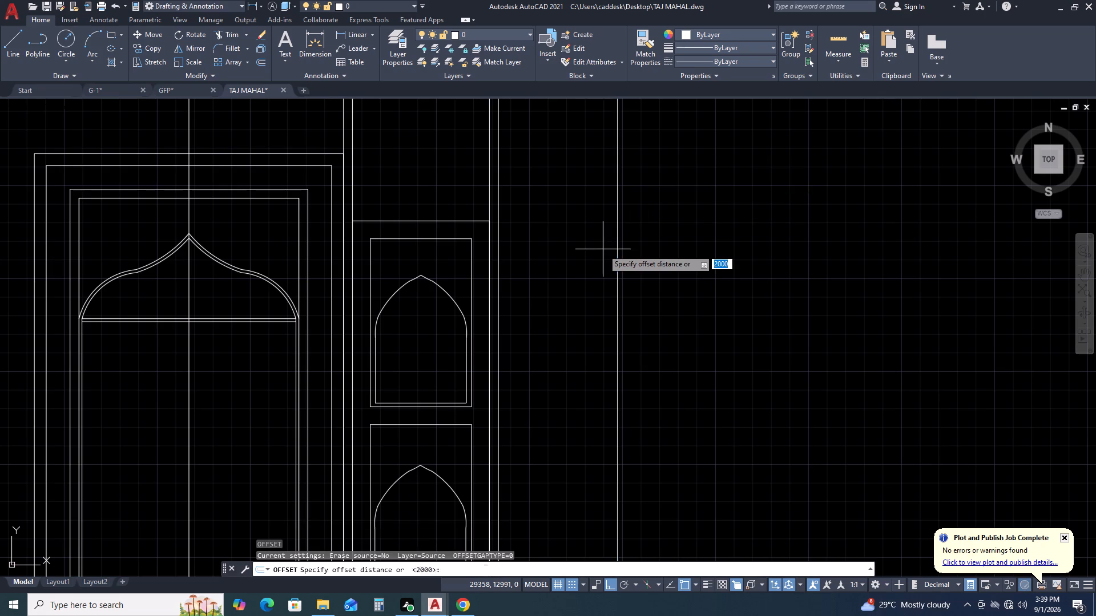
{"action": "key", "text": "2"}
{"action": "type", "text": "00"}
{"action": "key", "text": "Return"}
{"action": "left_click", "coordinate": [581, 258]}
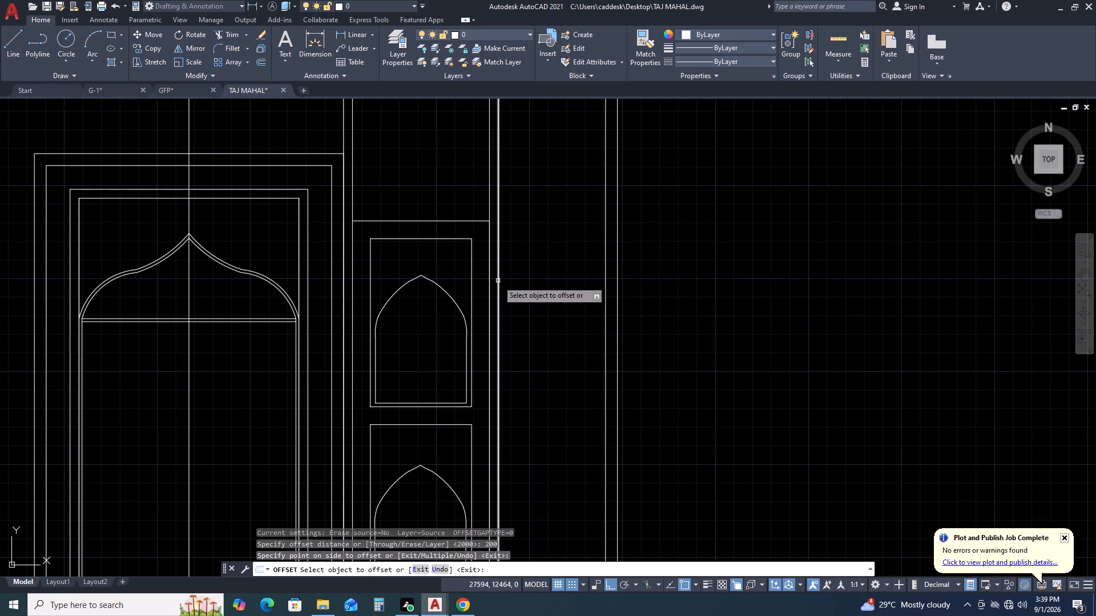
{"action": "left_click", "coordinate": [498, 281]}
{"action": "left_click", "coordinate": [602, 286]}
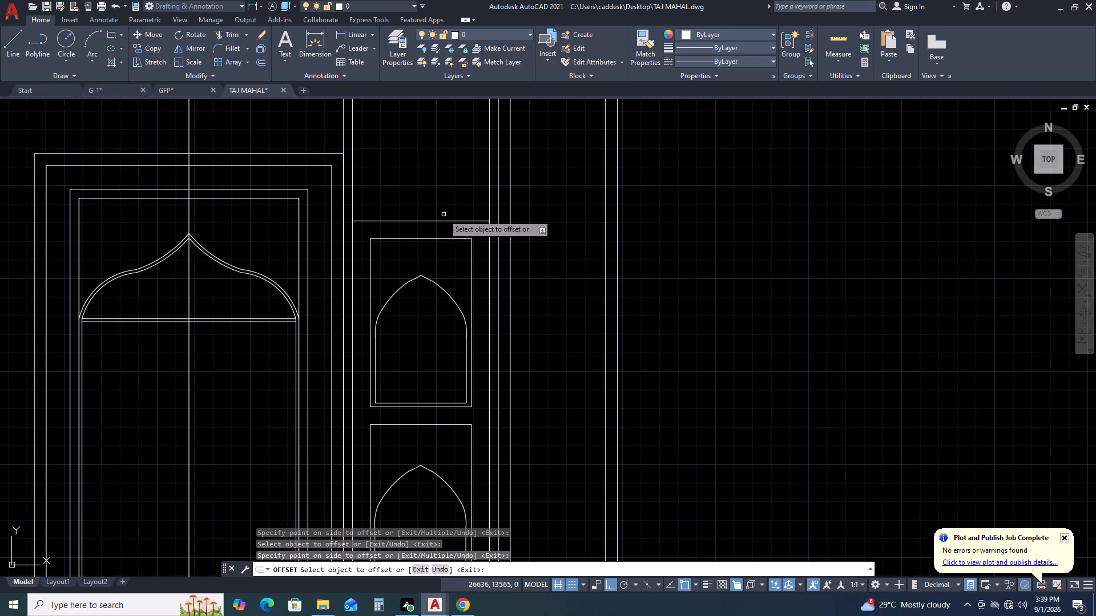
{"action": "key", "text": "Escape"}
Stretch the right end of the horizontal line above the side bay's upper panel to the new bay's right inner vertical line.
{"action": "middle_click_drag", "start_coordinate": [573, 231], "coordinate": [645, 290]}
{"action": "scroll", "coordinate": [542, 265], "scroll_direction": "up", "scroll_amount": 3}
{"action": "left_click", "coordinate": [559, 262]}
{"action": "left_click", "coordinate": [493, 364]}
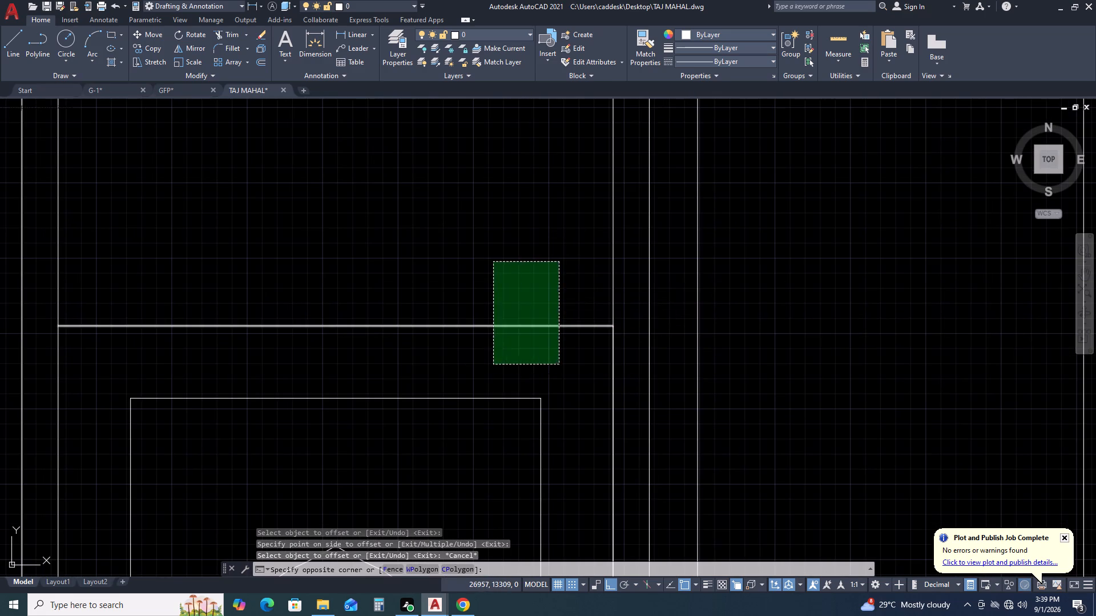
{"action": "middle_click_drag", "start_coordinate": [659, 390], "coordinate": [293, 353]}
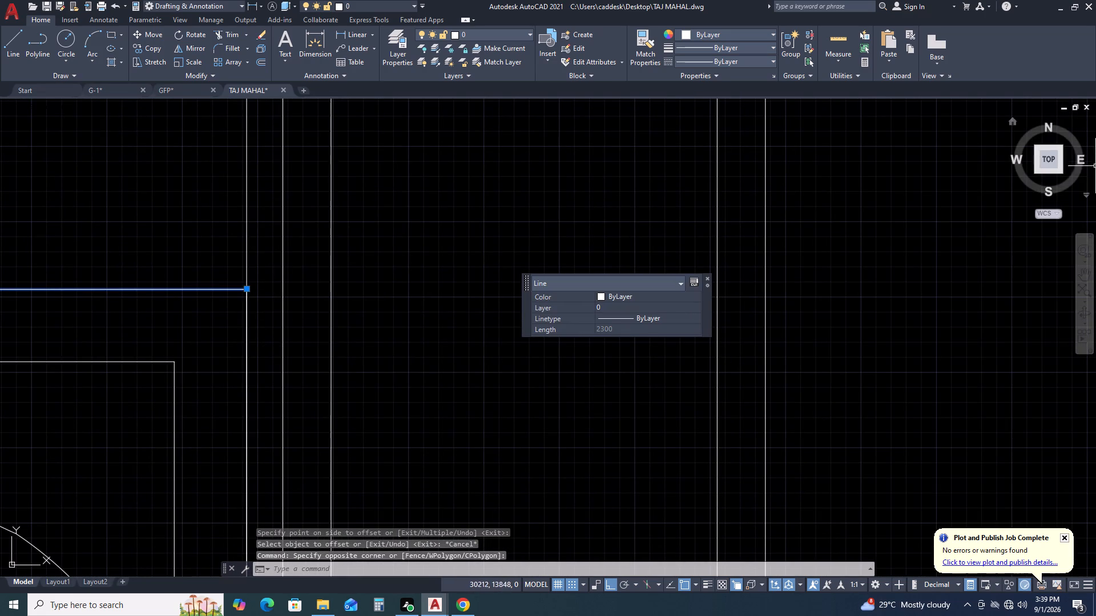
{"action": "left_click", "coordinate": [245, 290]}
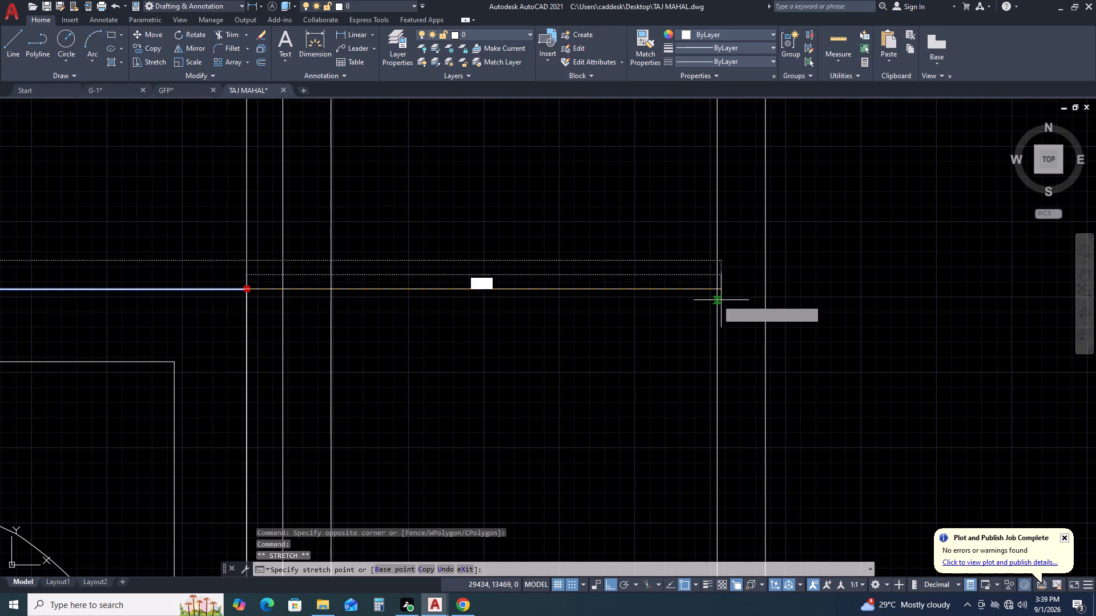
{"action": "left_click", "coordinate": [714, 289]}
{"action": "key", "text": "Escape"}
Trim the extended horizontal line out of the two narrow strips between the side bay and the new bay's left inner vertical.
{"action": "middle_click_drag", "start_coordinate": [620, 283], "coordinate": [757, 295]}
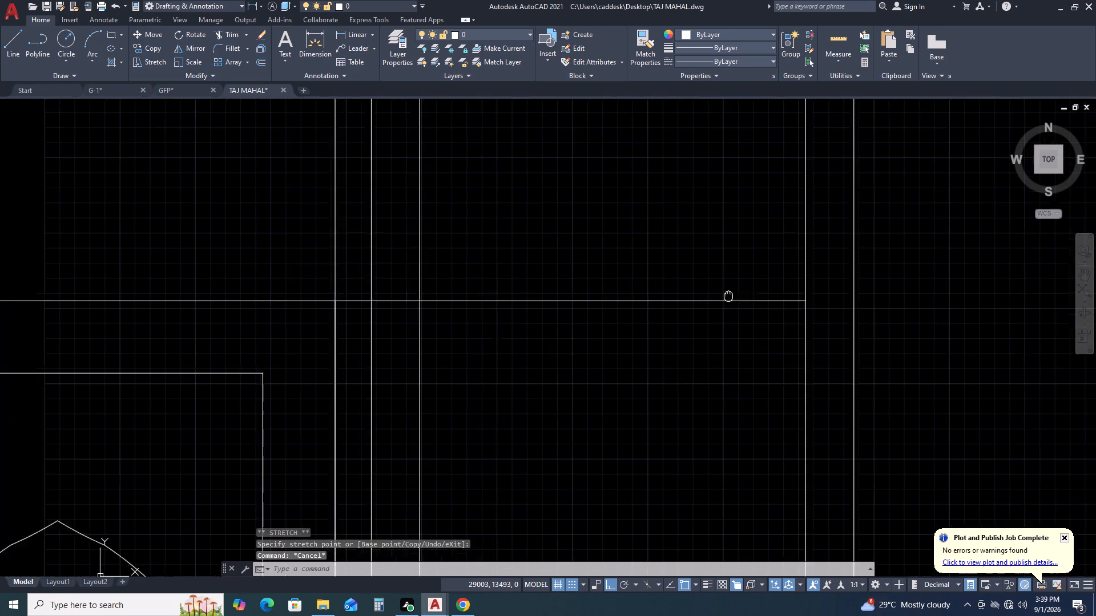
{"action": "middle_click_drag", "start_coordinate": [757, 295], "coordinate": [815, 279]}
{"action": "key", "text": "t"}
{"action": "key", "text": "r"}
{"action": "key", "text": "space"}
{"action": "left_click", "coordinate": [468, 266]}
{"action": "left_click", "coordinate": [460, 327]}
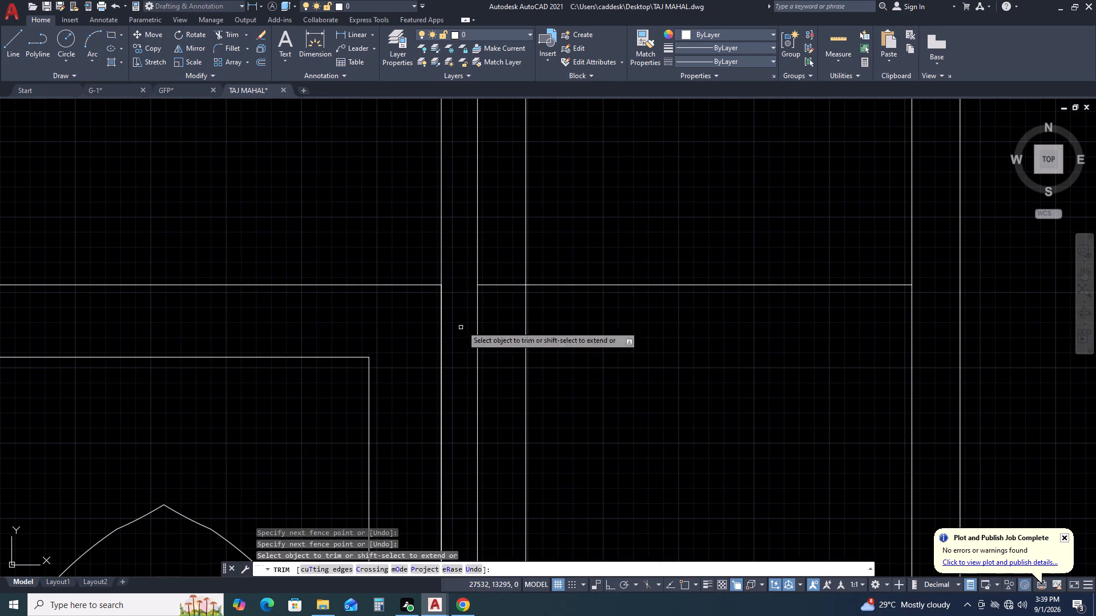
{"action": "left_click", "coordinate": [507, 274]}
{"action": "left_click", "coordinate": [506, 313]}
{"action": "scroll", "coordinate": [648, 303], "scroll_direction": "down", "scroll_amount": 2}
{"action": "middle_click_drag", "start_coordinate": [789, 375], "coordinate": [810, 393]}
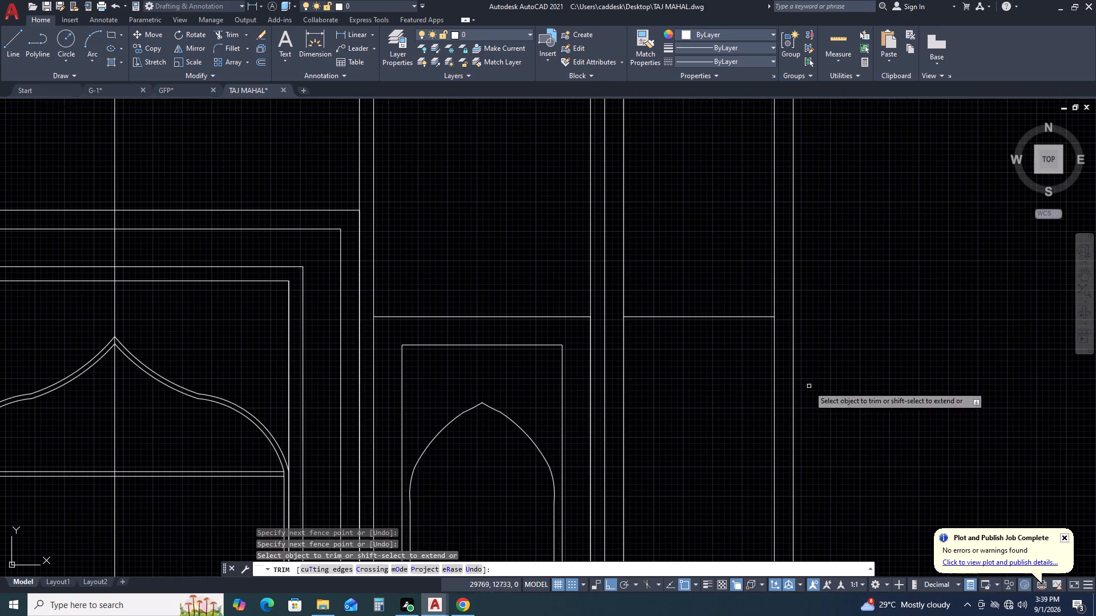
{"action": "key", "text": "Escape"}
Offset the new bay's horizontal top line 300 units downward.
{"action": "left_click_drag", "start_coordinate": [714, 358], "coordinate": [707, 352]}
{"action": "left_click", "coordinate": [671, 282]}
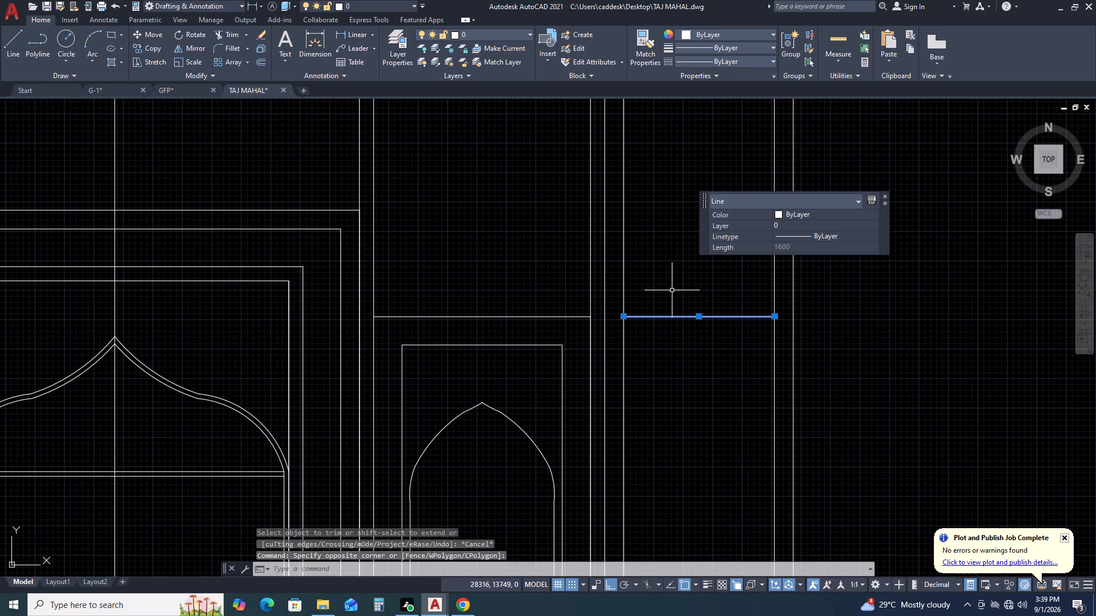
{"action": "key", "text": "o"}
{"action": "key", "text": "space"}
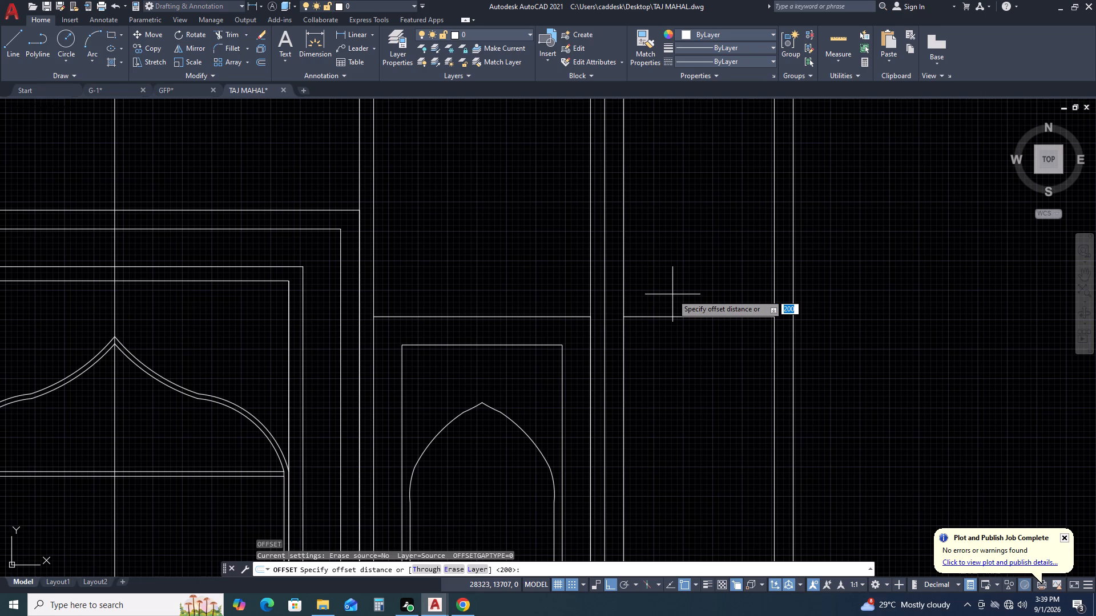
{"action": "type", "text": "30"}
{"action": "key", "text": "0"}
{"action": "key", "text": "Return"}
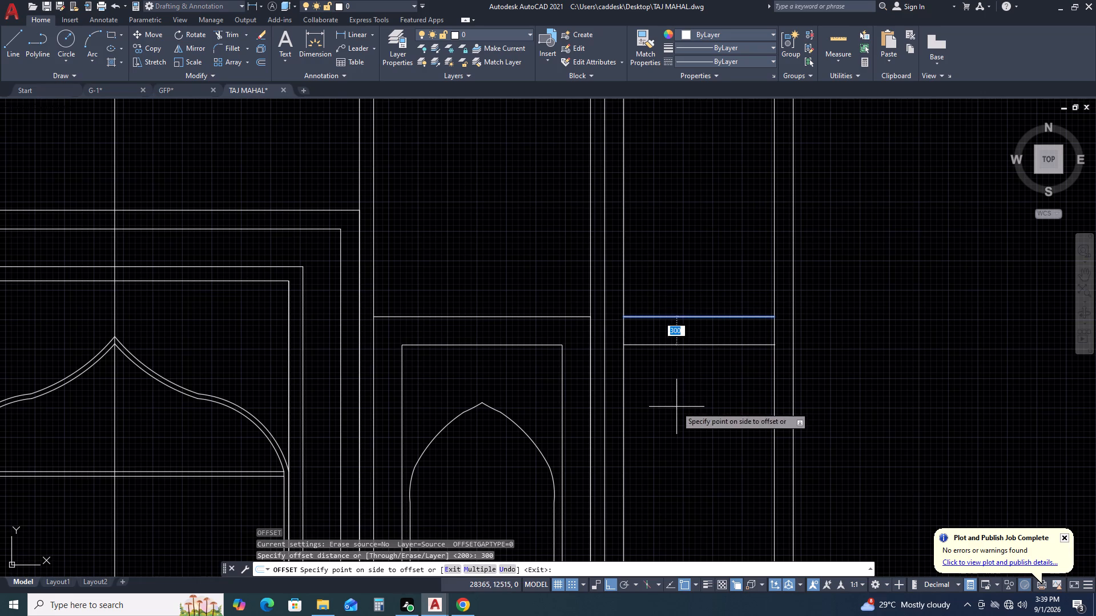
{"action": "left_click", "coordinate": [676, 407]}
{"action": "middle_click_drag", "start_coordinate": [736, 405], "coordinate": [704, 289]}
{"action": "key", "text": "Escape"}
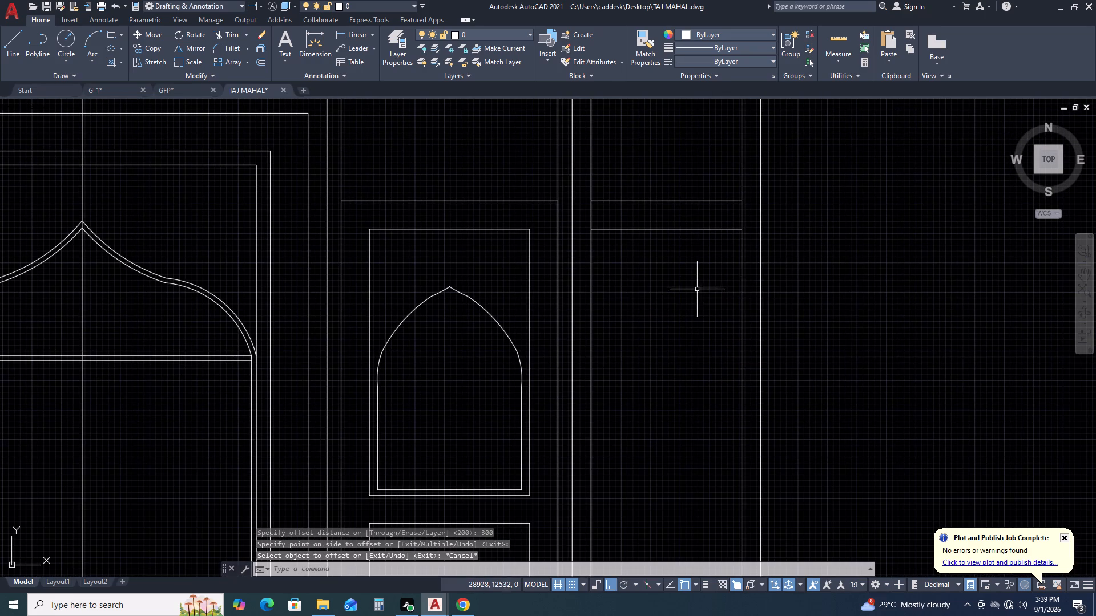
Join the four lines of the side bay's upper rectangular panel frame into one polyline.
{"action": "middle_click", "coordinate": [755, 326]}
{"action": "middle_click_drag", "start_coordinate": [756, 326], "coordinate": [757, 256]}
{"action": "left_click", "coordinate": [534, 157]}
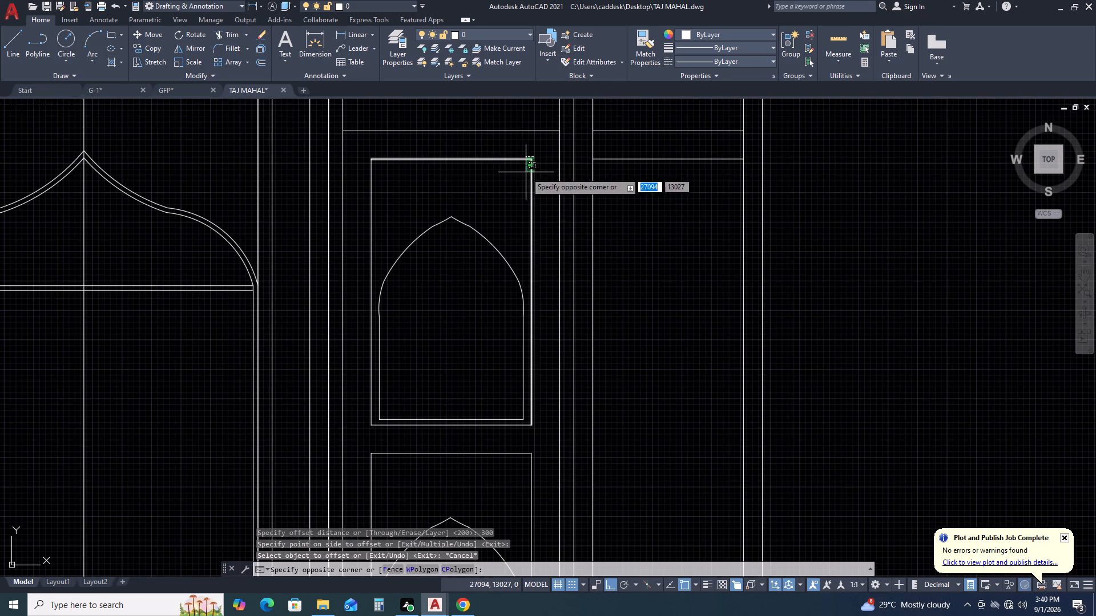
{"action": "left_click", "coordinate": [526, 172]}
{"action": "left_click", "coordinate": [393, 193]}
{"action": "left_click", "coordinate": [358, 177]}
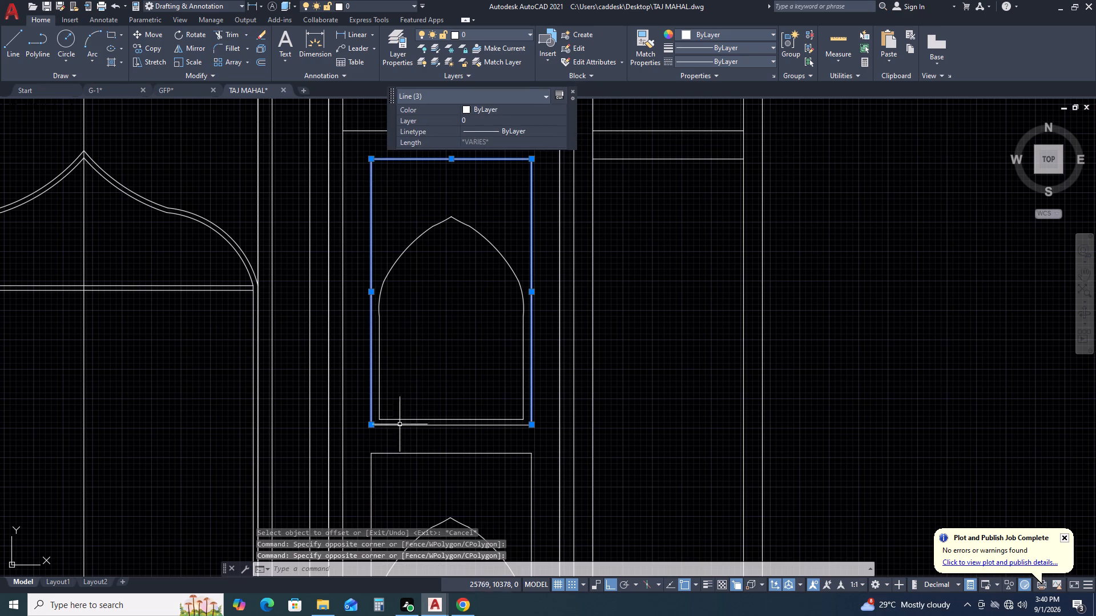
{"action": "left_click", "coordinate": [397, 427]}
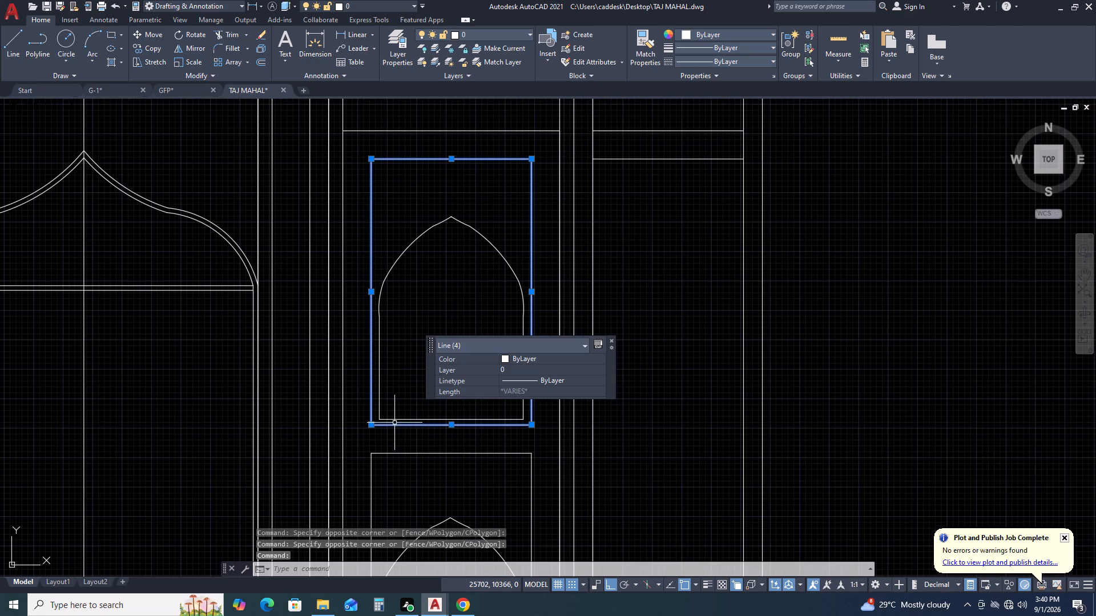
{"action": "key", "text": "j"}
{"action": "key", "text": "Return"}
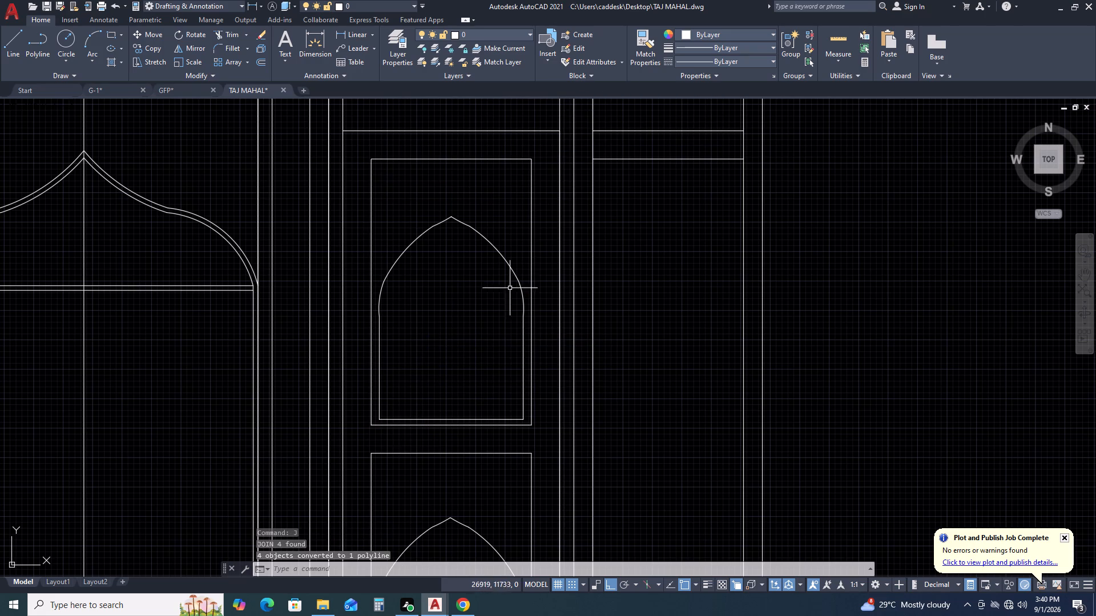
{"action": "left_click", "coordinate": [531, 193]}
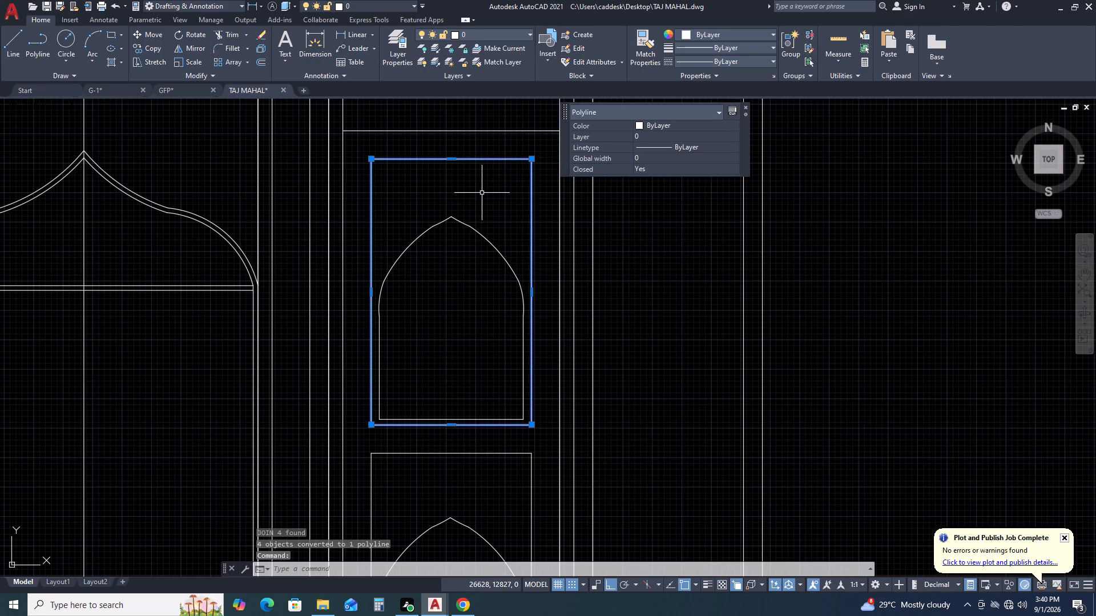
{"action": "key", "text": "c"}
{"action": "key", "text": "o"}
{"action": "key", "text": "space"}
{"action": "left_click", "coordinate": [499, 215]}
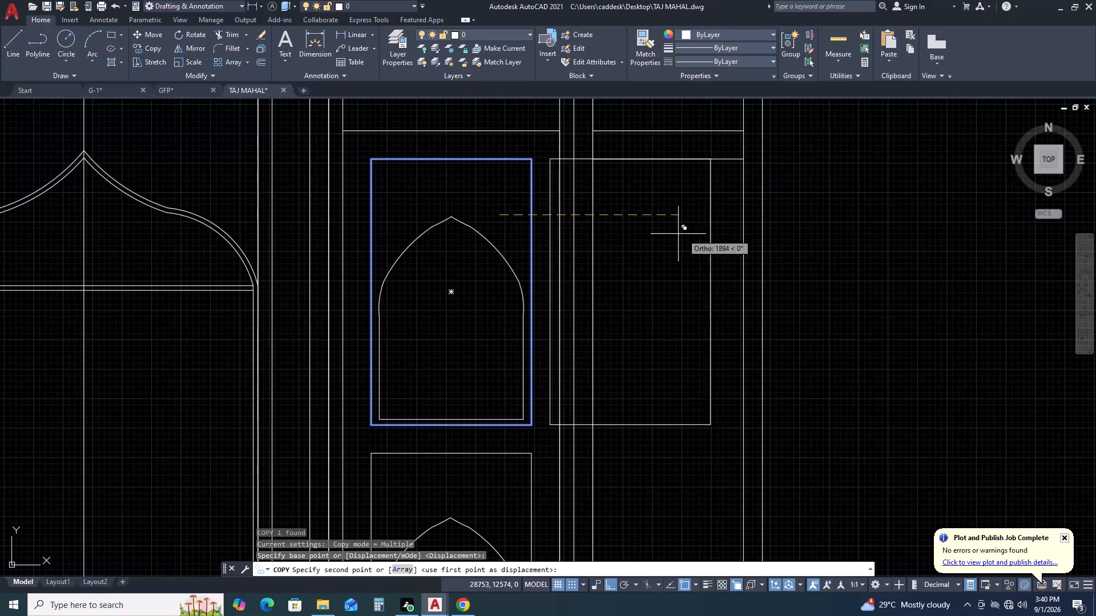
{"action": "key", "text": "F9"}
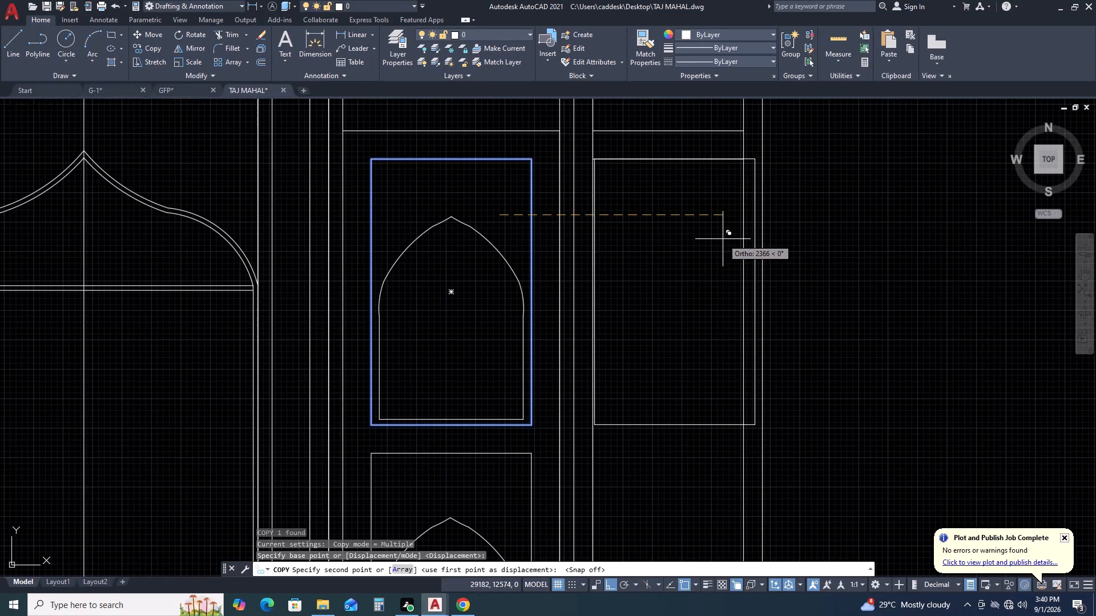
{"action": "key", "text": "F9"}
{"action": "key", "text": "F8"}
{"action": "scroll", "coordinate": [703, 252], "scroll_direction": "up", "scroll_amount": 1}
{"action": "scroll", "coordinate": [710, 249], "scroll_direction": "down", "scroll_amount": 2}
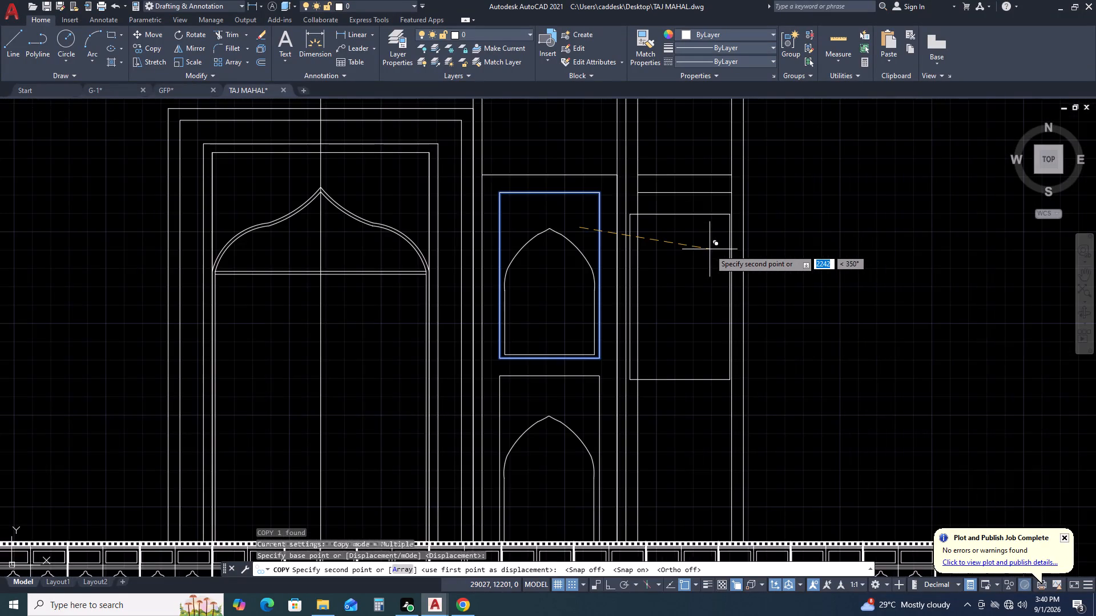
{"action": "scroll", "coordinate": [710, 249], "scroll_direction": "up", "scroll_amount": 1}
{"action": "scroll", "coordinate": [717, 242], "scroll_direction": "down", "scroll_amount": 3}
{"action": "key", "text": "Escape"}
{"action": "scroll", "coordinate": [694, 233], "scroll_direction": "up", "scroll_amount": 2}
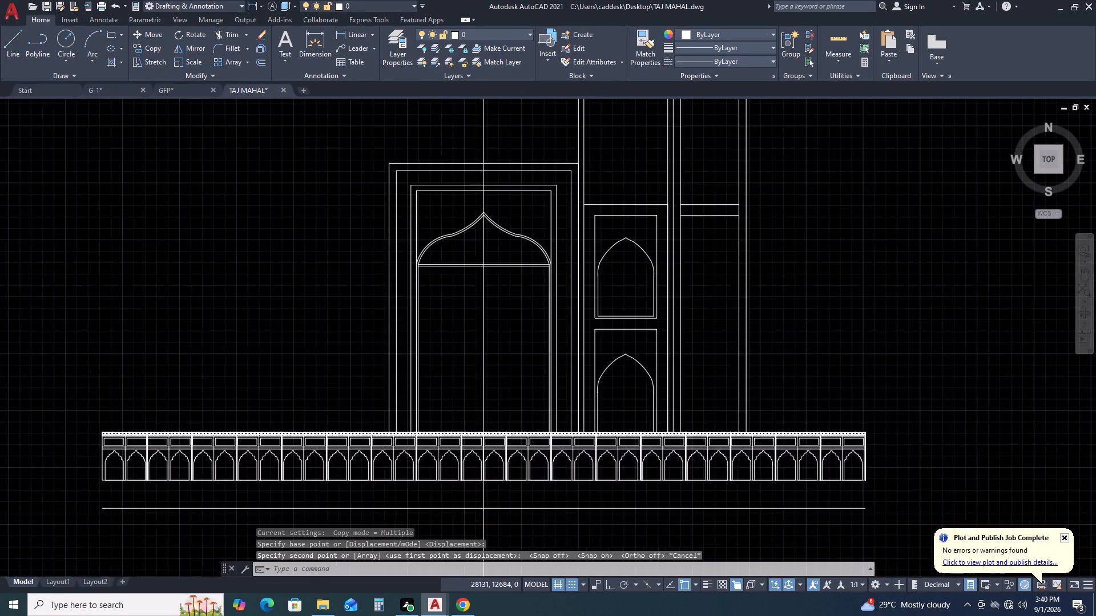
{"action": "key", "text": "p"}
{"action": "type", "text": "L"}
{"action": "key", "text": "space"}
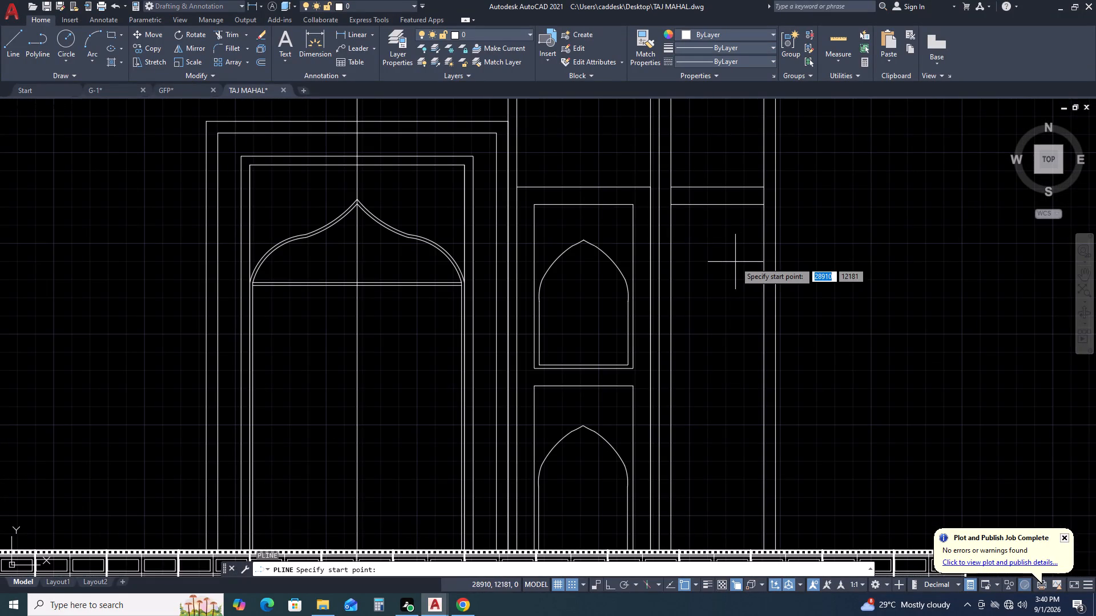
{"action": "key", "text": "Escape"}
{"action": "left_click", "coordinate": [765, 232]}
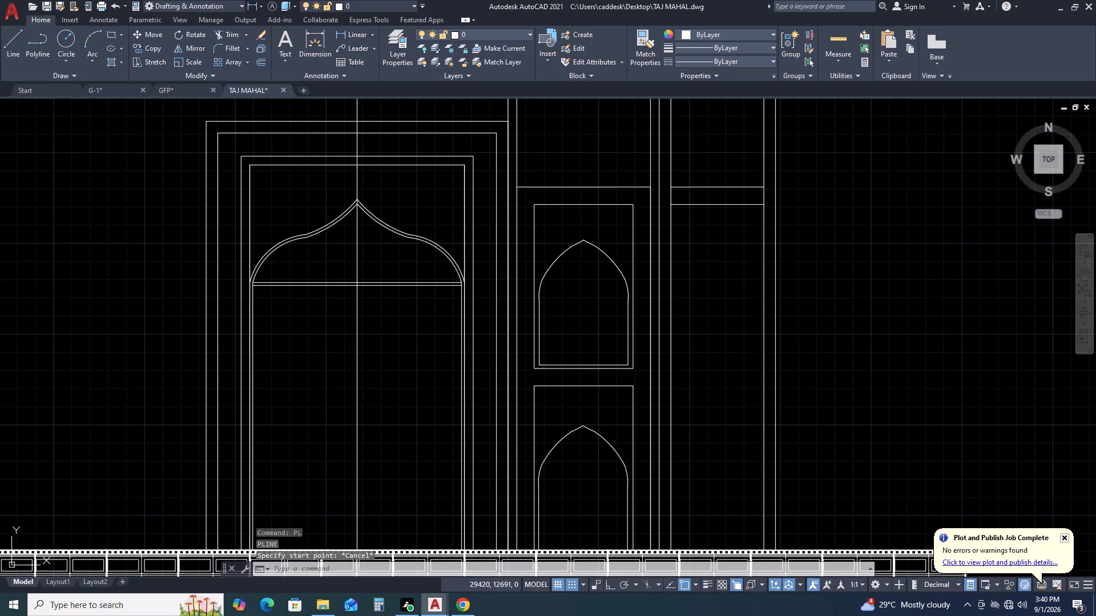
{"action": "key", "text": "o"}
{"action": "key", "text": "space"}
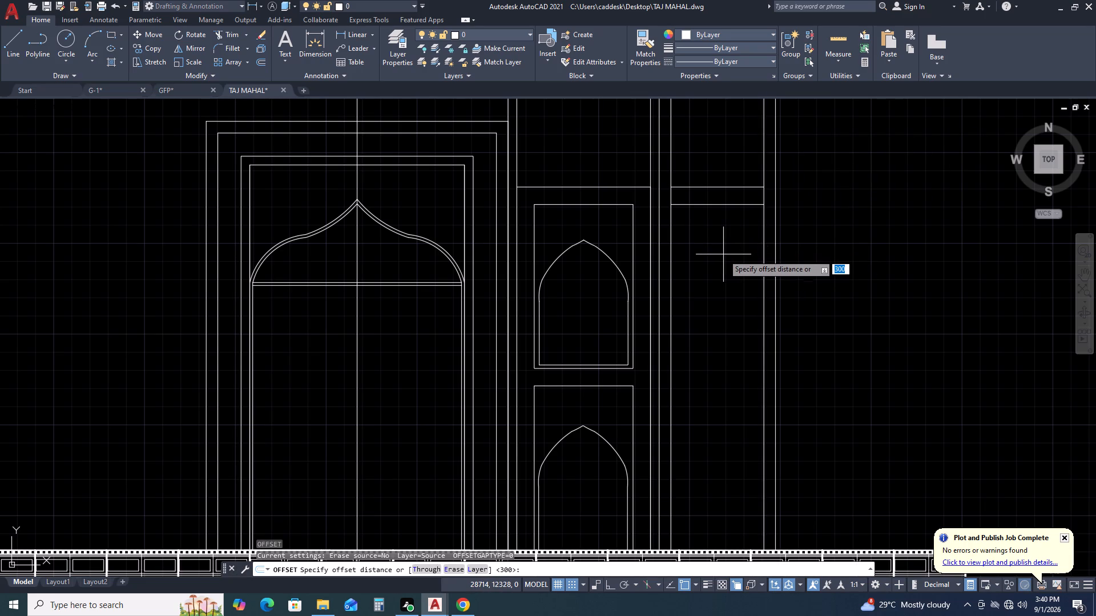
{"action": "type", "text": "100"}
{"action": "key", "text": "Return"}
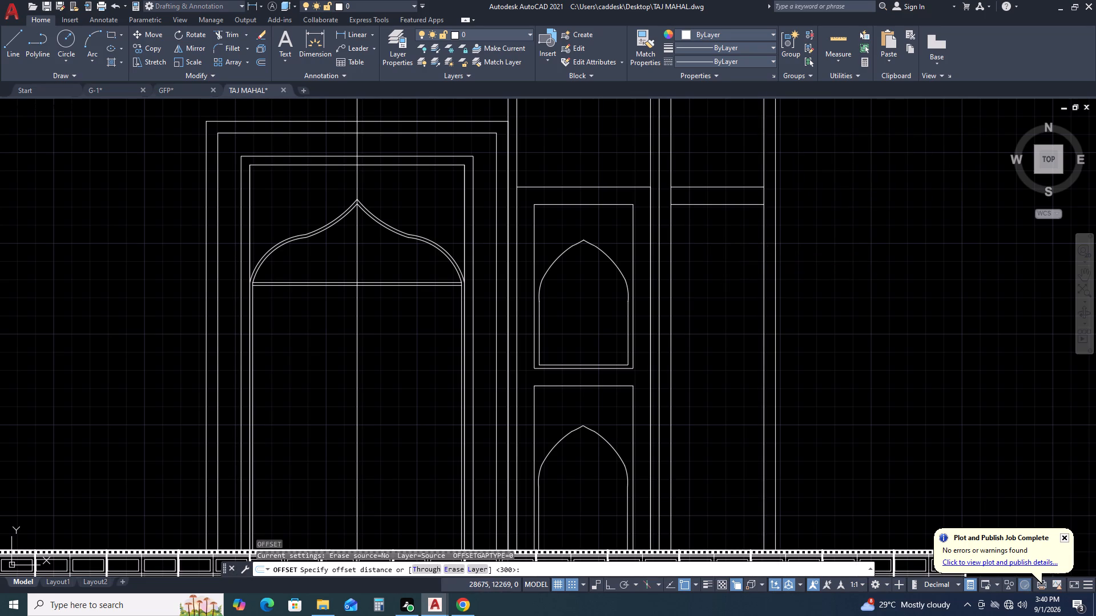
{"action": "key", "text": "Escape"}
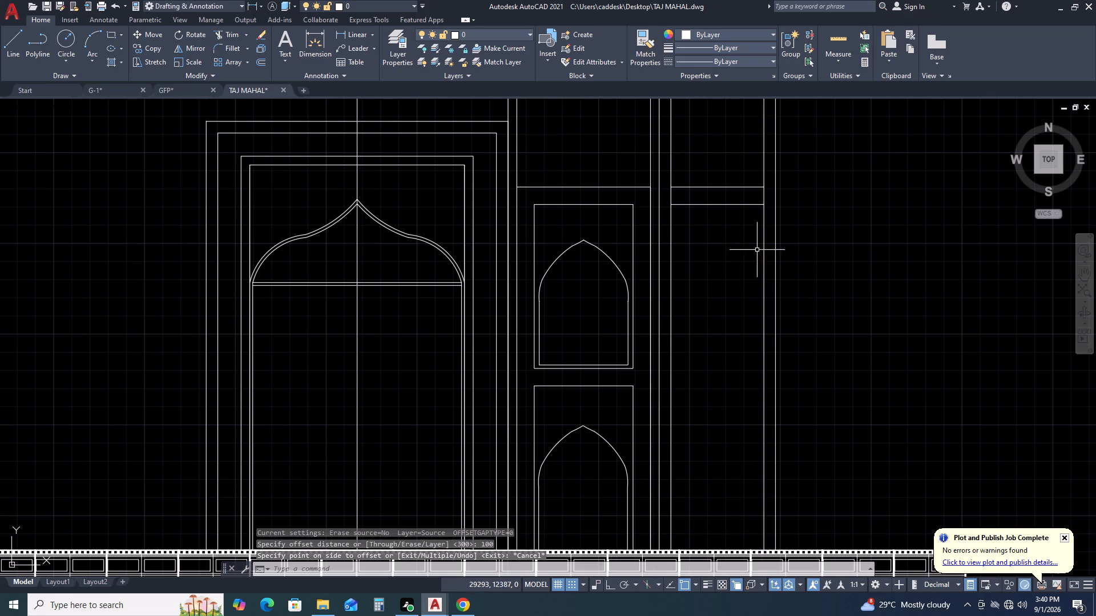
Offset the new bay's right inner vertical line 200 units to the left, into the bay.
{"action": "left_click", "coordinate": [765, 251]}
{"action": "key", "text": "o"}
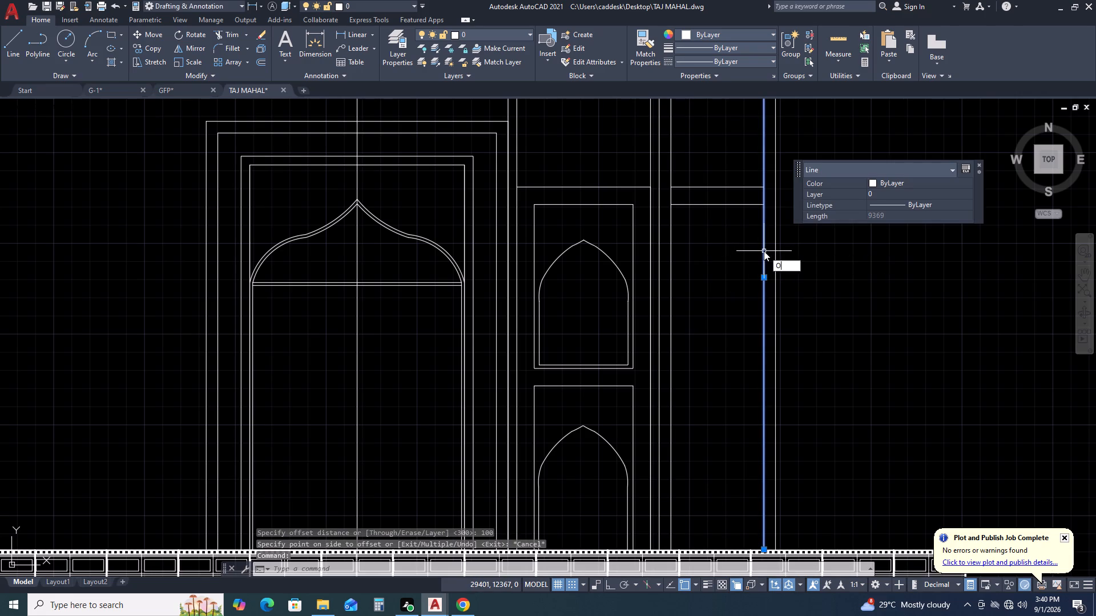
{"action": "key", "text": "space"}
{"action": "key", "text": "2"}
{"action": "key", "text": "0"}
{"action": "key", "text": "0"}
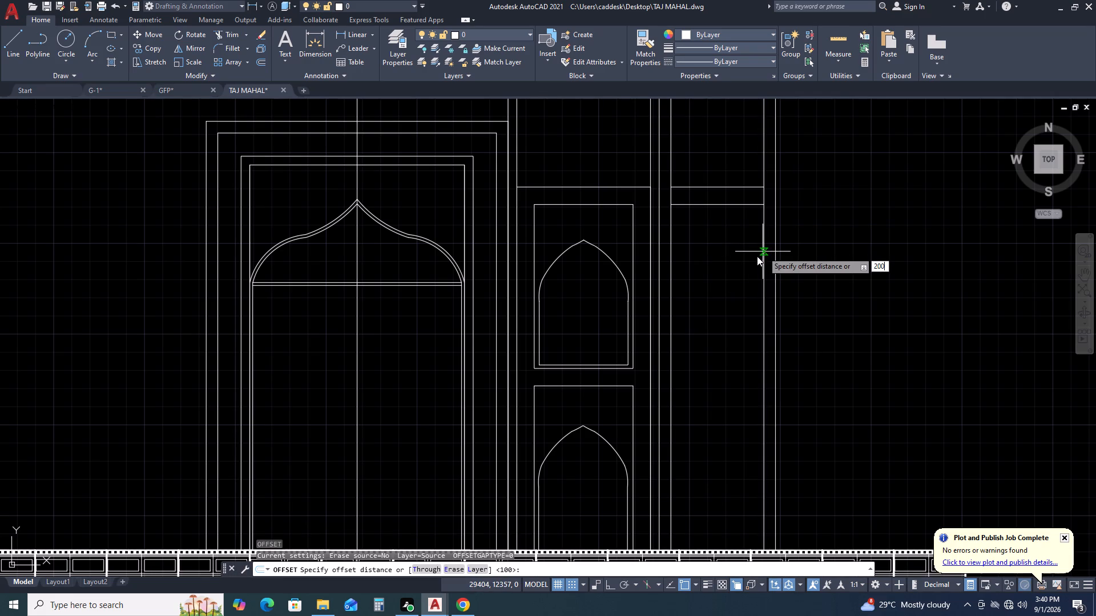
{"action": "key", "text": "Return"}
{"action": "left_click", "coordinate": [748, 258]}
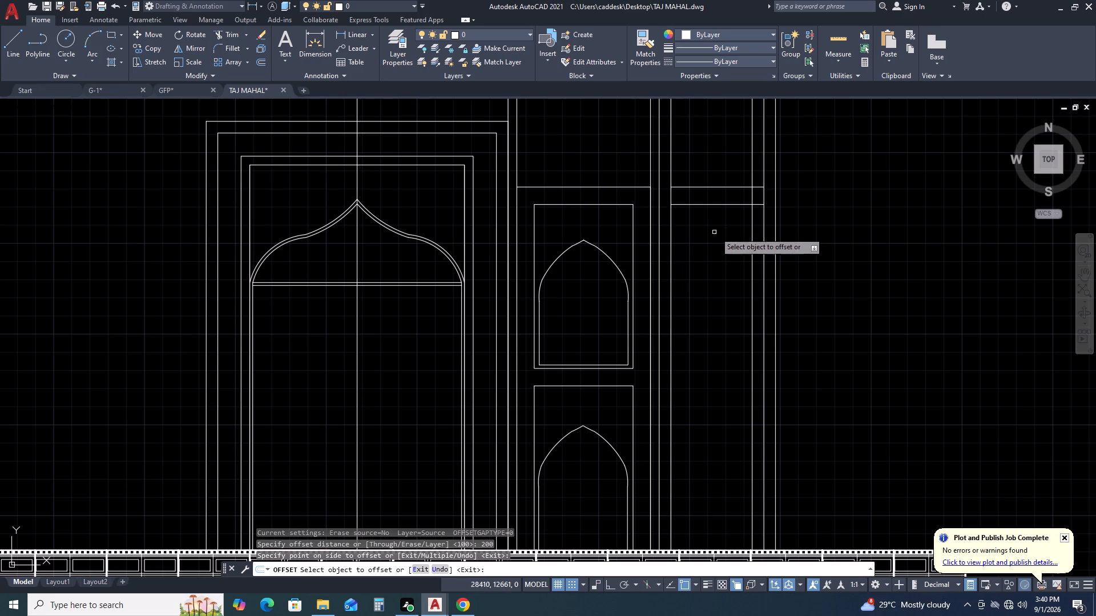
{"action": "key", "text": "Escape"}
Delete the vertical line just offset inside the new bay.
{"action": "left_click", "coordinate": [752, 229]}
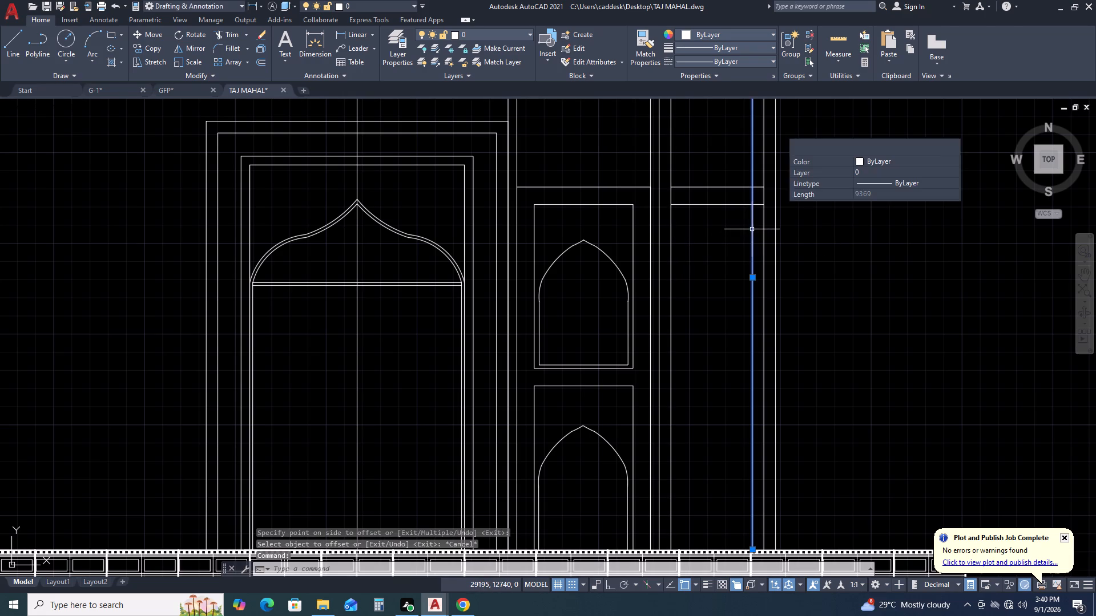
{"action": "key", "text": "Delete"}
Offset the outer bay's two inner vertical lines 250 units inward into the bay.
{"action": "left_click", "coordinate": [748, 232]}
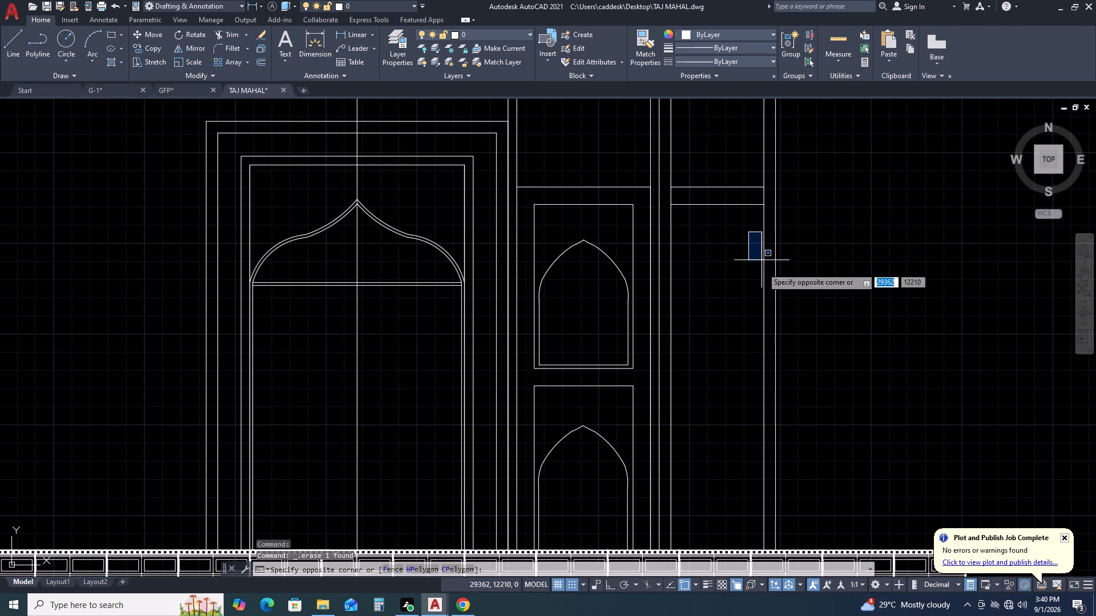
{"action": "left_click", "coordinate": [762, 281]}
{"action": "left_click", "coordinate": [765, 266]}
{"action": "type", "text": "O"}
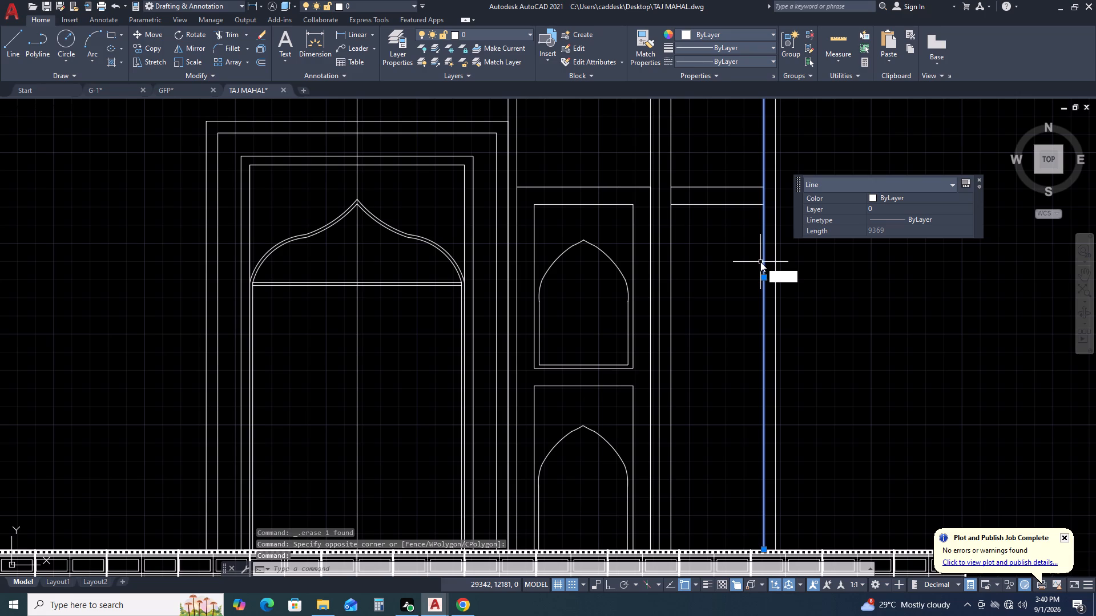
{"action": "key", "text": "space"}
{"action": "type", "text": "25"}
{"action": "key", "text": "0"}
{"action": "key", "text": "Return"}
{"action": "left_click", "coordinate": [698, 274]}
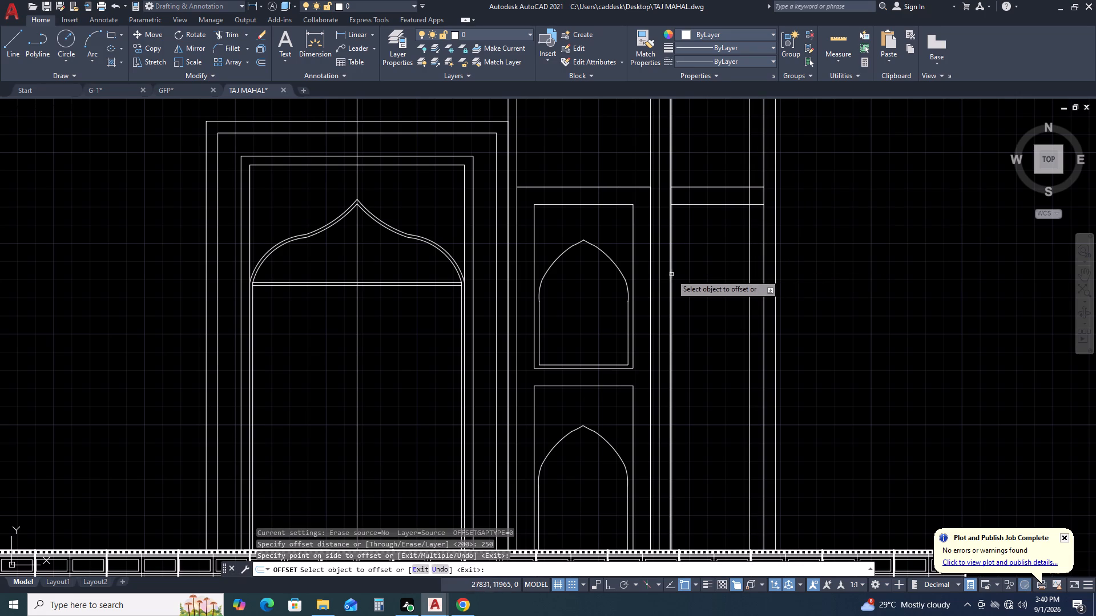
{"action": "left_click", "coordinate": [672, 272]}
{"action": "left_click", "coordinate": [707, 270]}
{"action": "key", "text": "Escape"}
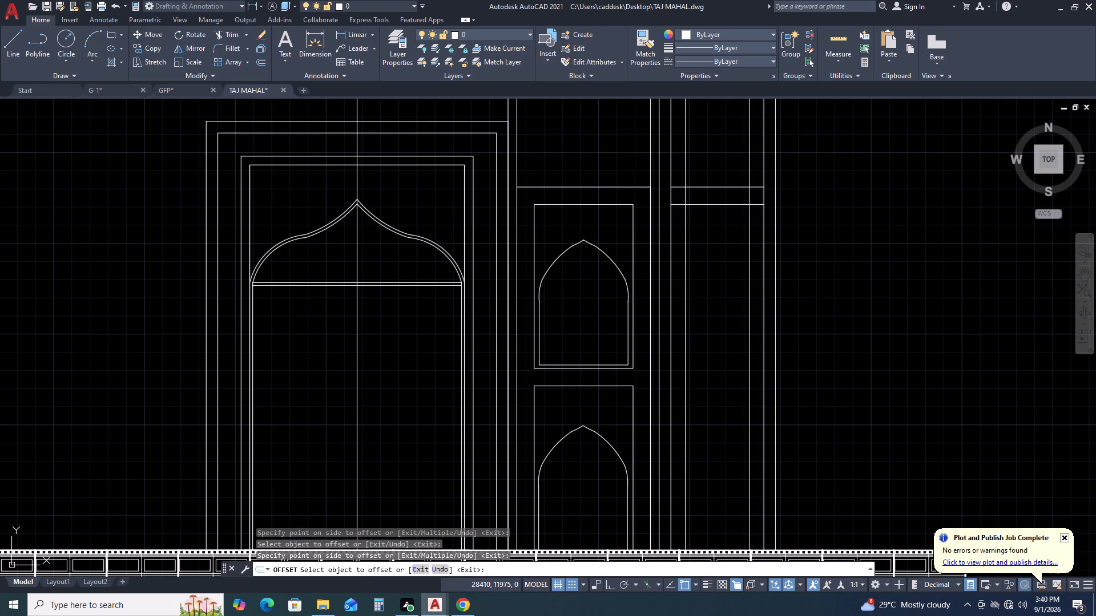
Trim the two offset vertical lines above the outer bay's horizontal top line.
{"action": "middle_click_drag", "start_coordinate": [729, 217], "coordinate": [732, 224]}
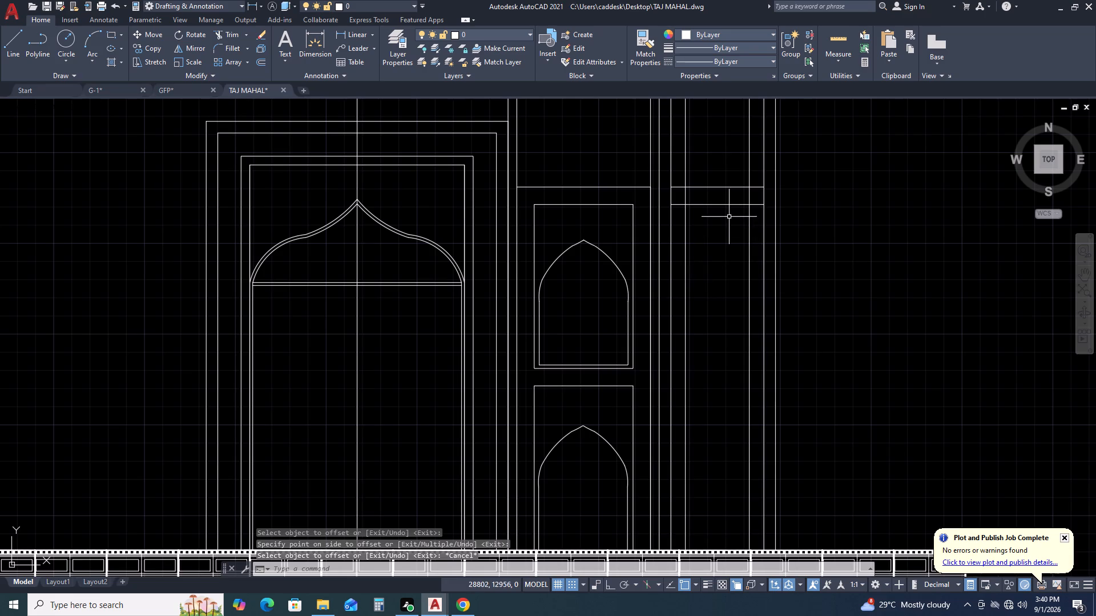
{"action": "middle_click_drag", "start_coordinate": [732, 224], "coordinate": [747, 275]}
{"action": "type", "text": "TR"}
{"action": "key", "text": "space"}
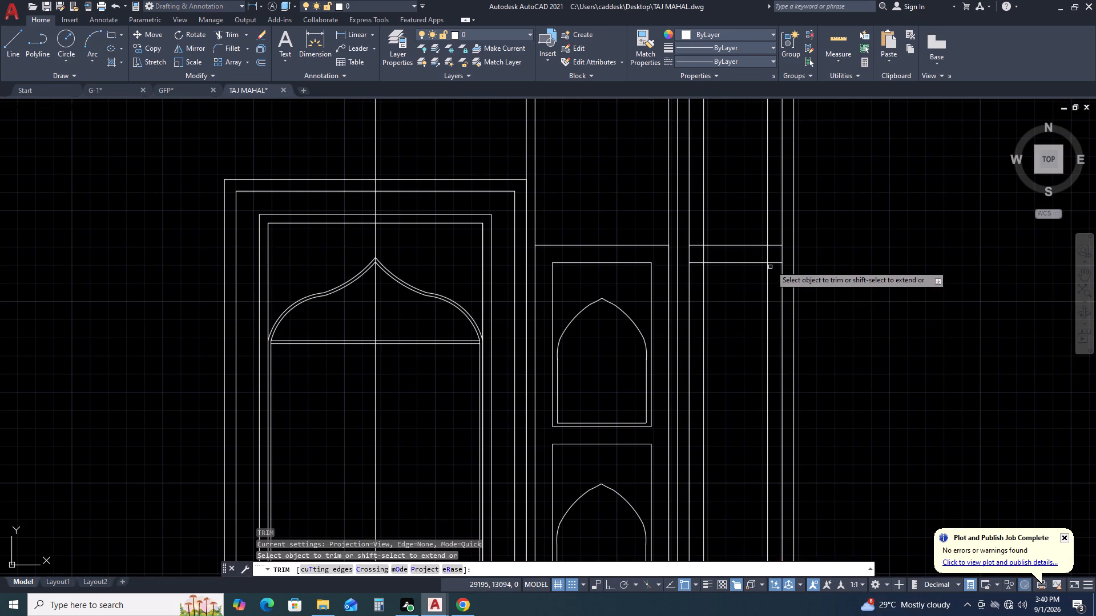
{"action": "scroll", "coordinate": [775, 240], "scroll_direction": "up", "scroll_amount": 2}
{"action": "left_click", "coordinate": [785, 234]}
{"action": "left_click", "coordinate": [577, 210]}
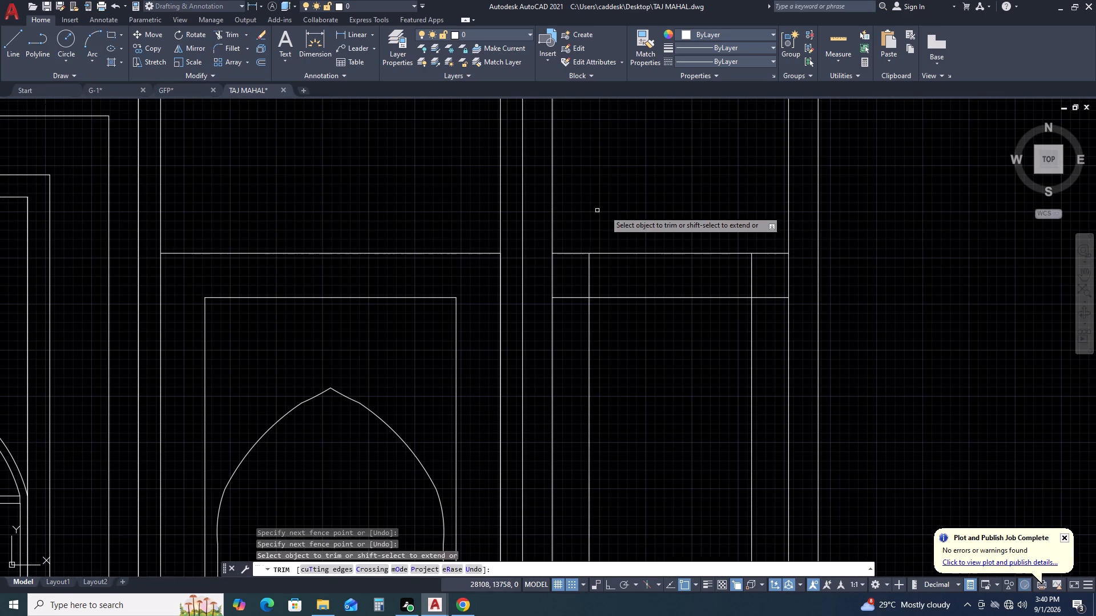
{"action": "scroll", "coordinate": [656, 208], "scroll_direction": "down", "scroll_amount": 3}
{"action": "key", "text": "Escape"}
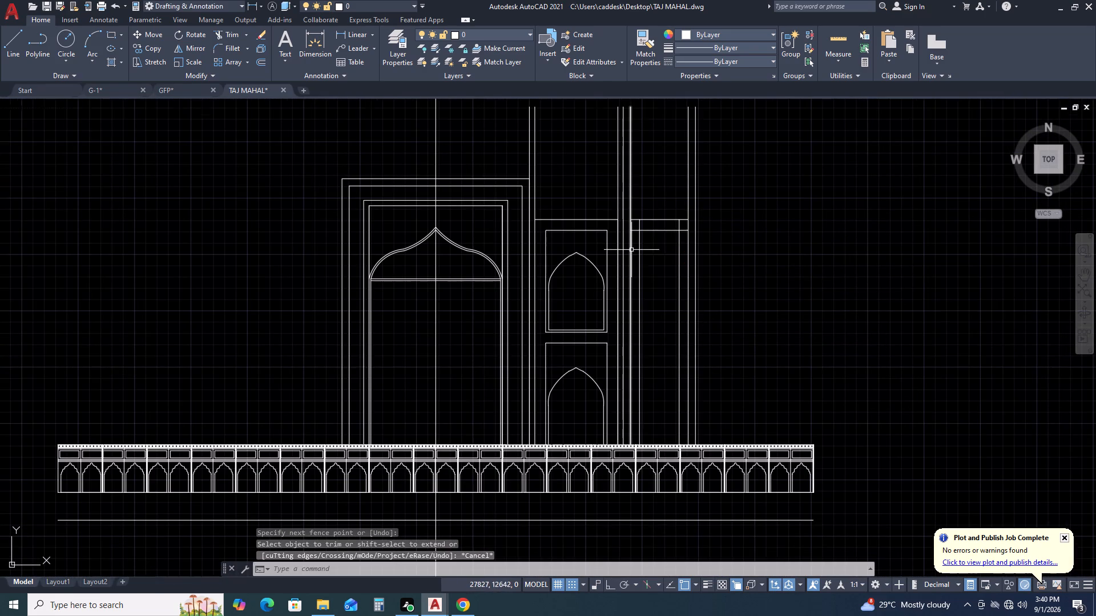
Trim the overhanging ends of the outer bay's offset lines to form the panel frame's two upper corners.
{"action": "scroll", "coordinate": [631, 248], "scroll_direction": "up", "scroll_amount": 2}
{"action": "key", "text": "space"}
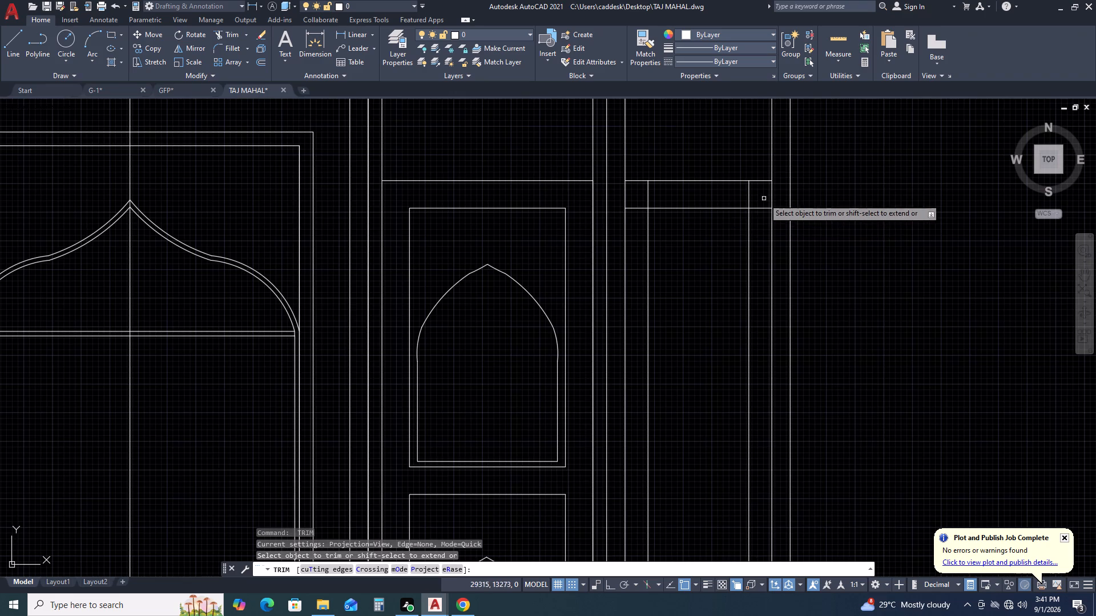
{"action": "scroll", "coordinate": [765, 197], "scroll_direction": "up", "scroll_amount": 2}
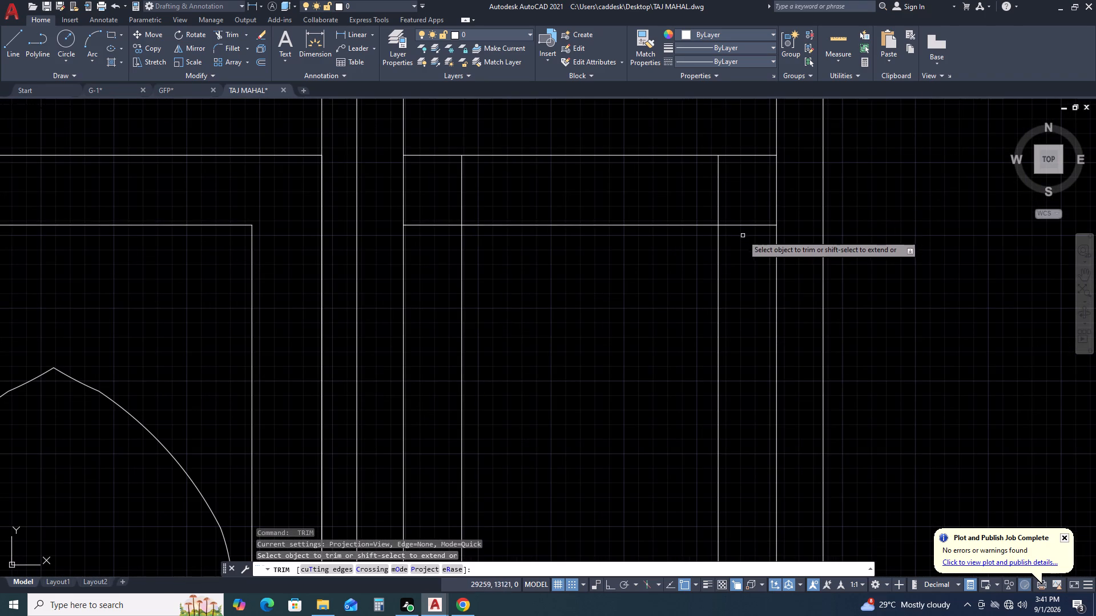
{"action": "left_click", "coordinate": [746, 232]}
{"action": "left_click", "coordinate": [722, 191]}
{"action": "left_click", "coordinate": [716, 187]}
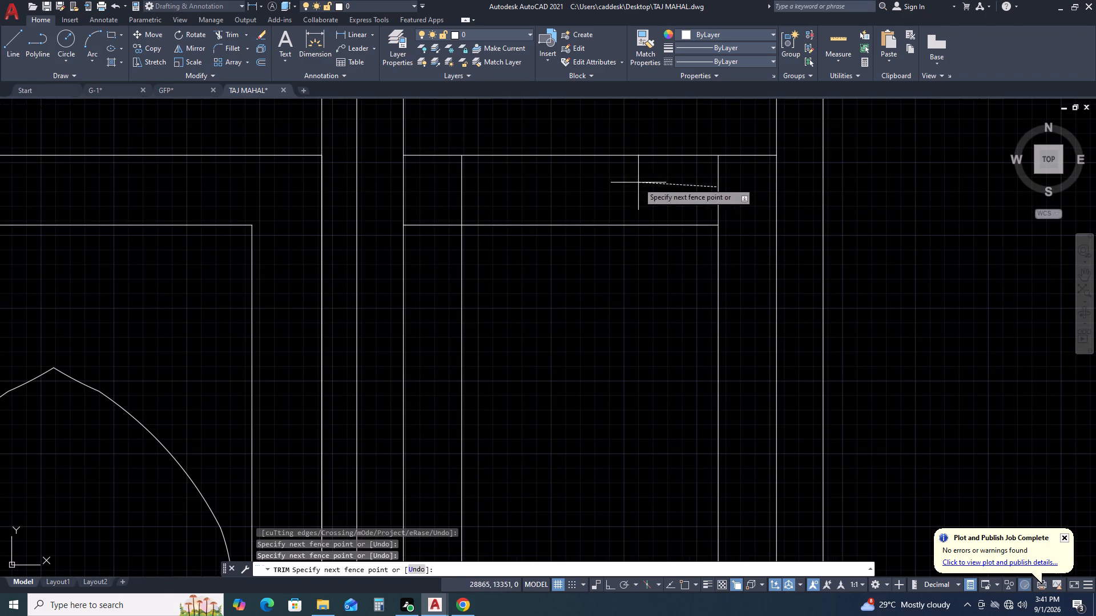
{"action": "left_click", "coordinate": [435, 224]}
{"action": "left_click", "coordinate": [434, 227]}
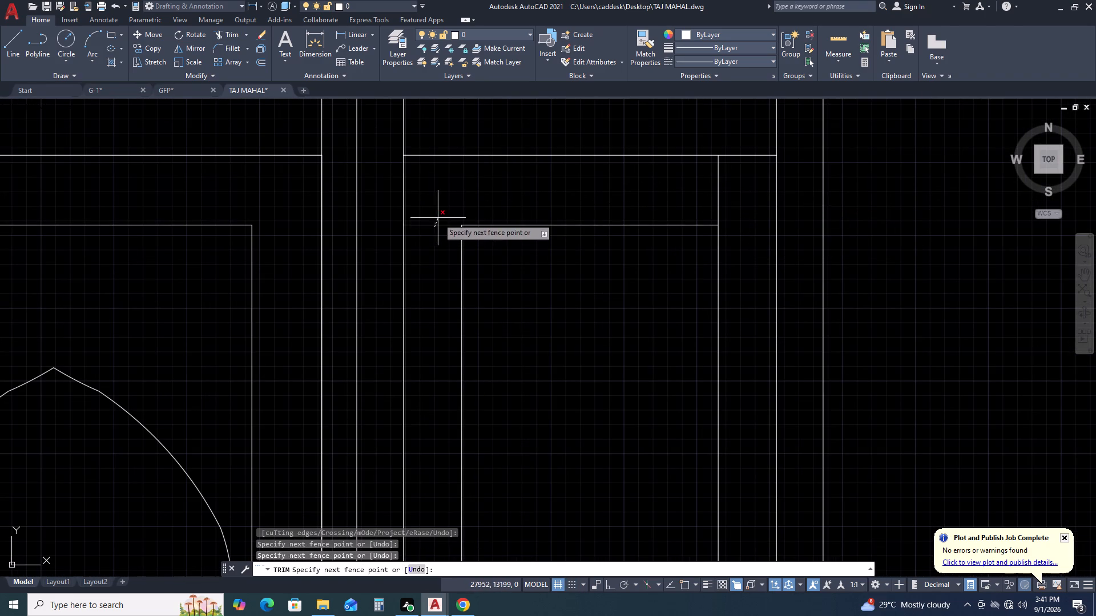
{"action": "left_click", "coordinate": [438, 218]}
{"action": "left_click", "coordinate": [729, 188]}
{"action": "left_click", "coordinate": [670, 181]}
{"action": "scroll", "coordinate": [751, 201], "scroll_direction": "down", "scroll_amount": 4}
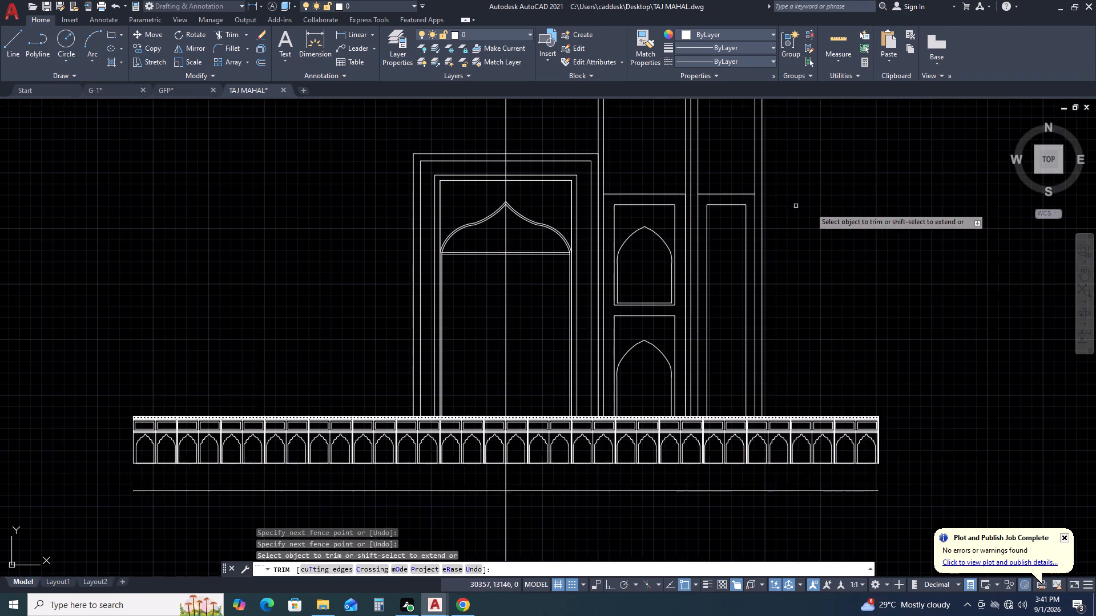
{"action": "middle_click_drag", "start_coordinate": [843, 205], "coordinate": [765, 220]}
{"action": "key", "text": "Escape"}
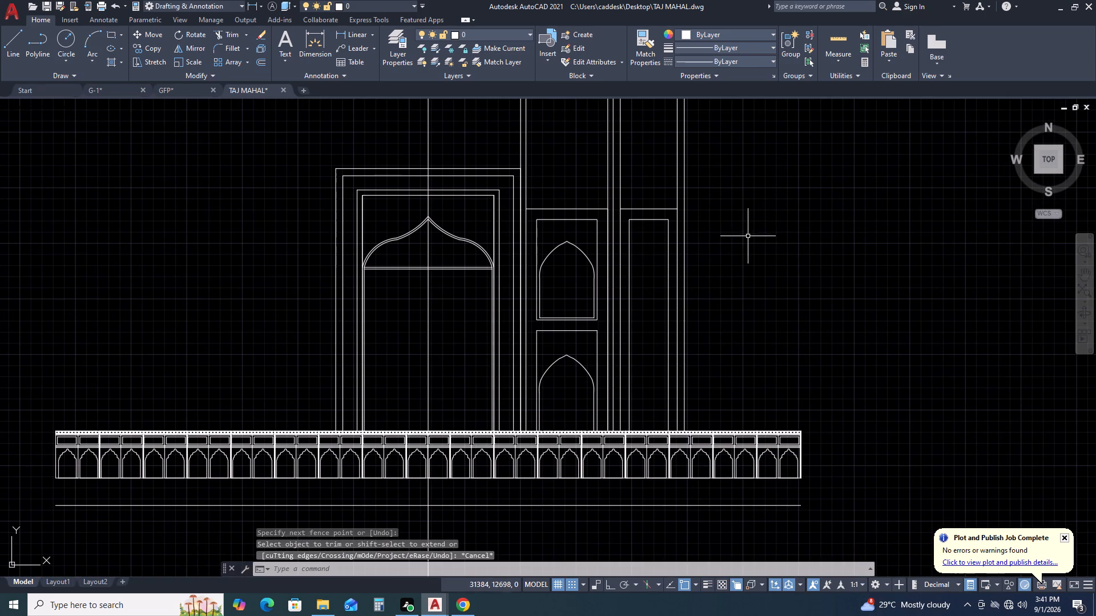
Draw a horizontal line across the outer bay's panel frame, level with the bottom of the side bay's upper frame.
{"action": "key", "text": "l"}
{"action": "key", "text": "space"}
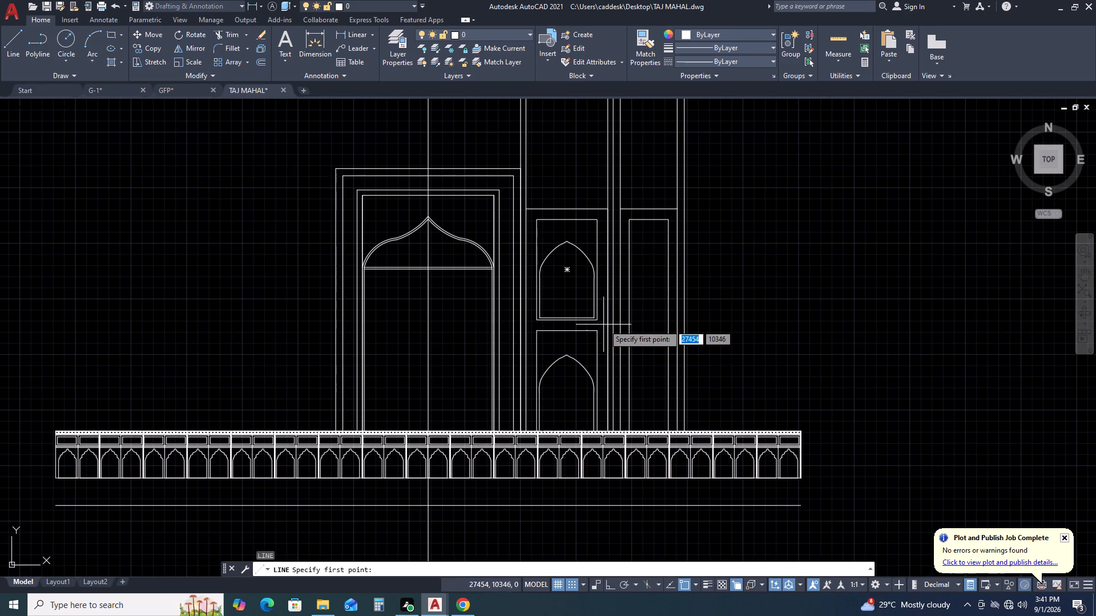
{"action": "scroll", "coordinate": [604, 326], "scroll_direction": "up", "scroll_amount": 1}
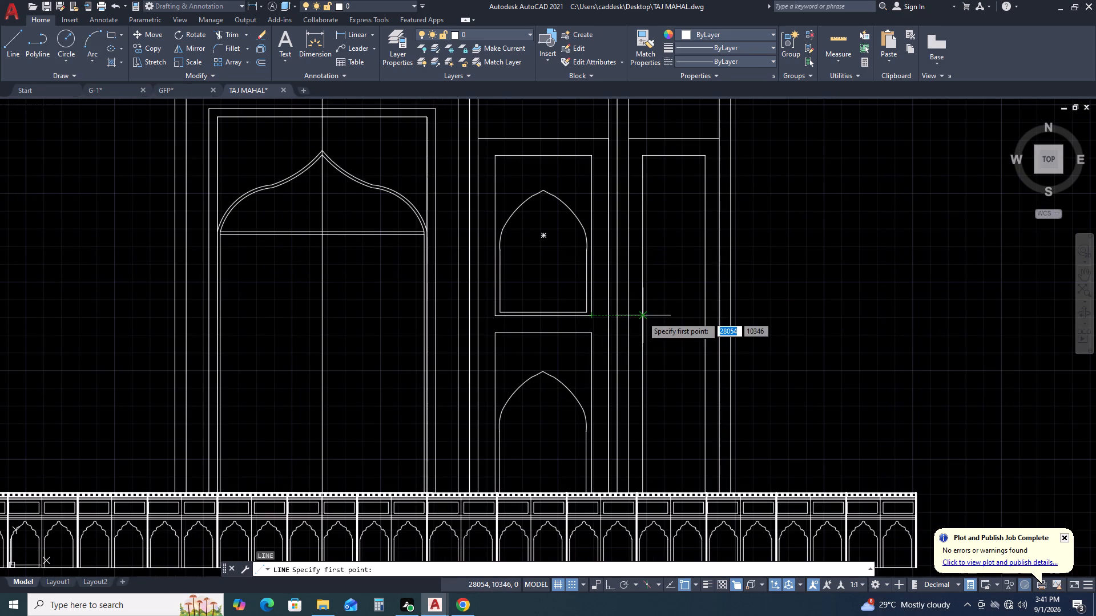
{"action": "left_click", "coordinate": [642, 317]}
{"action": "left_click", "coordinate": [706, 315]}
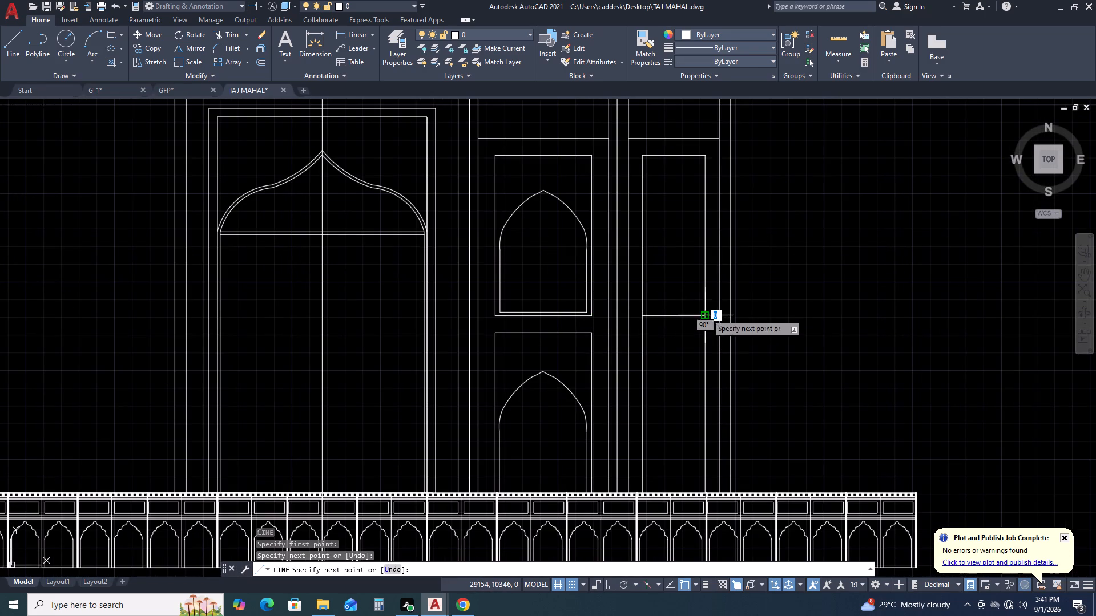
{"action": "key", "text": "Escape"}
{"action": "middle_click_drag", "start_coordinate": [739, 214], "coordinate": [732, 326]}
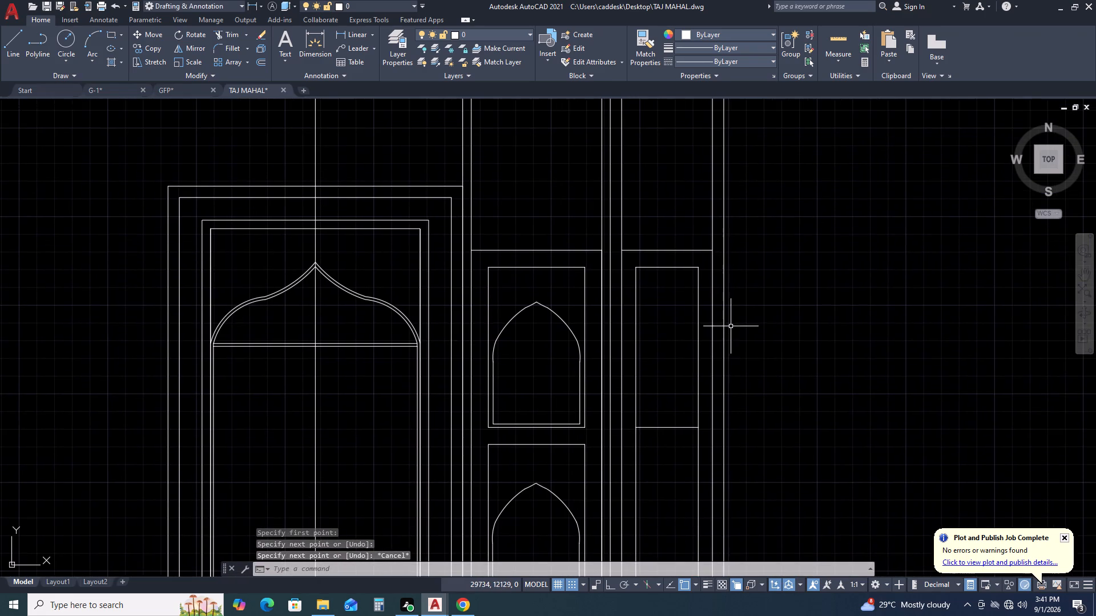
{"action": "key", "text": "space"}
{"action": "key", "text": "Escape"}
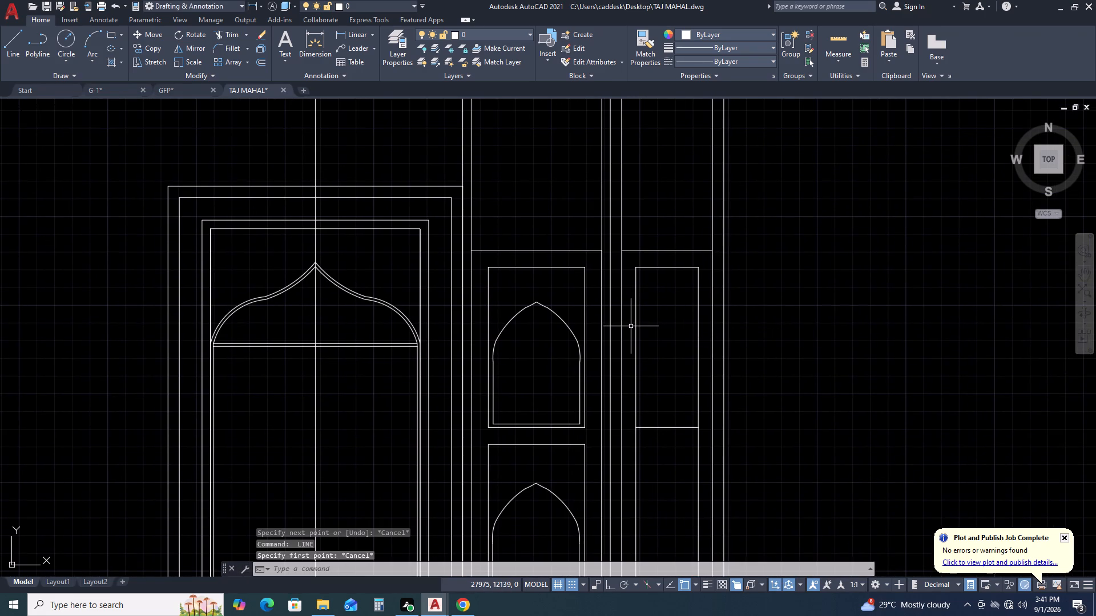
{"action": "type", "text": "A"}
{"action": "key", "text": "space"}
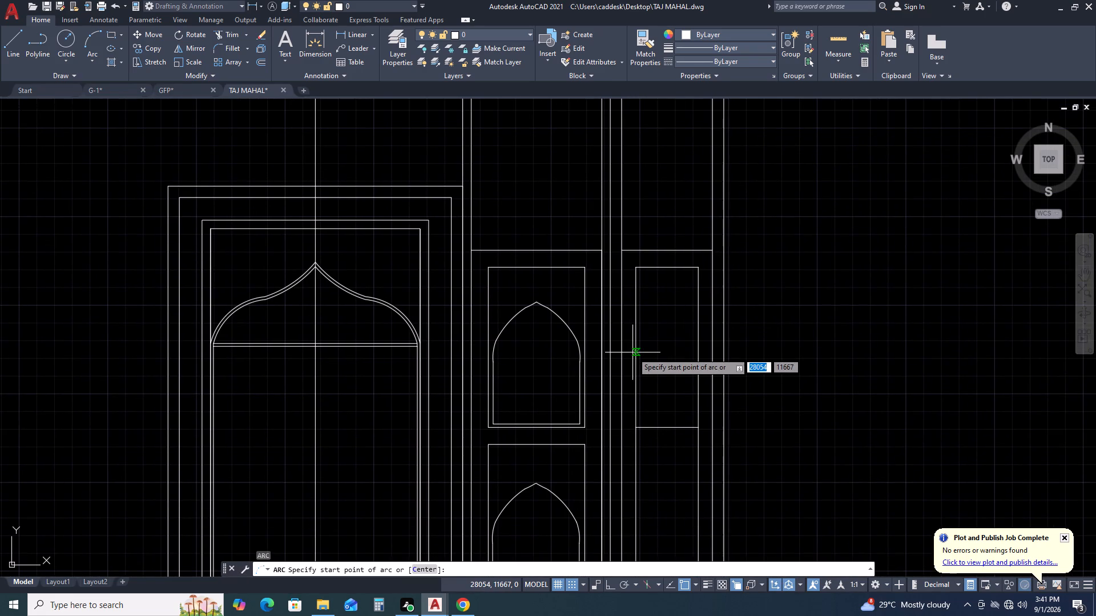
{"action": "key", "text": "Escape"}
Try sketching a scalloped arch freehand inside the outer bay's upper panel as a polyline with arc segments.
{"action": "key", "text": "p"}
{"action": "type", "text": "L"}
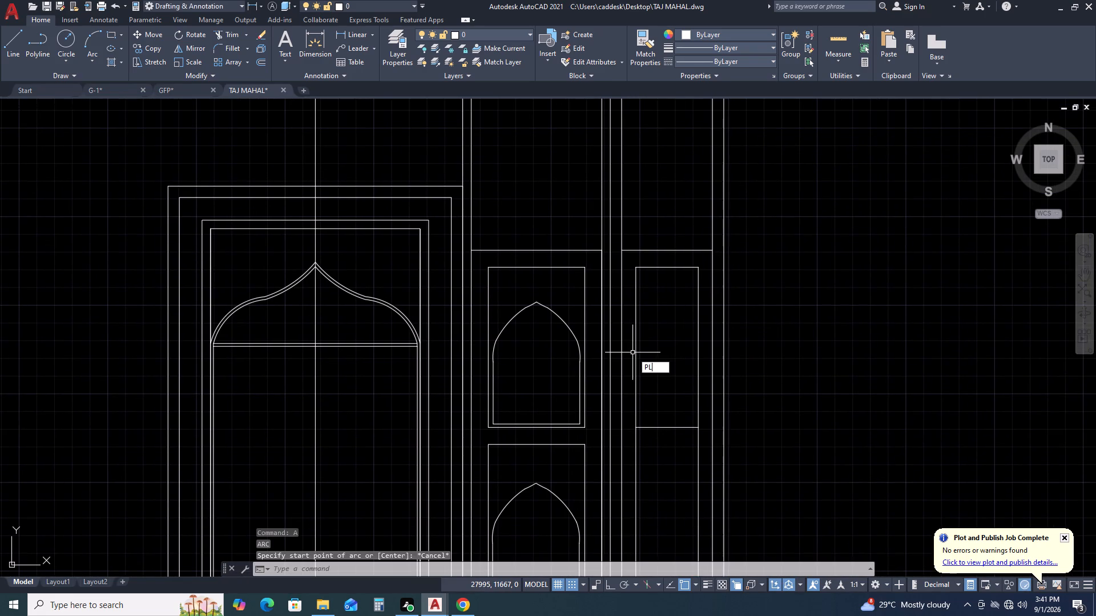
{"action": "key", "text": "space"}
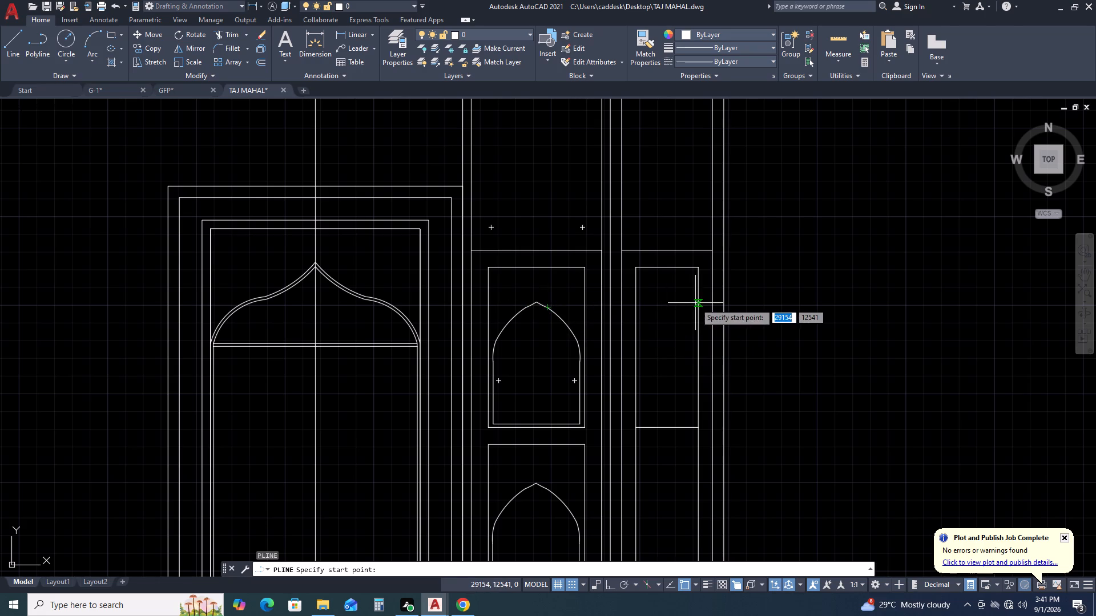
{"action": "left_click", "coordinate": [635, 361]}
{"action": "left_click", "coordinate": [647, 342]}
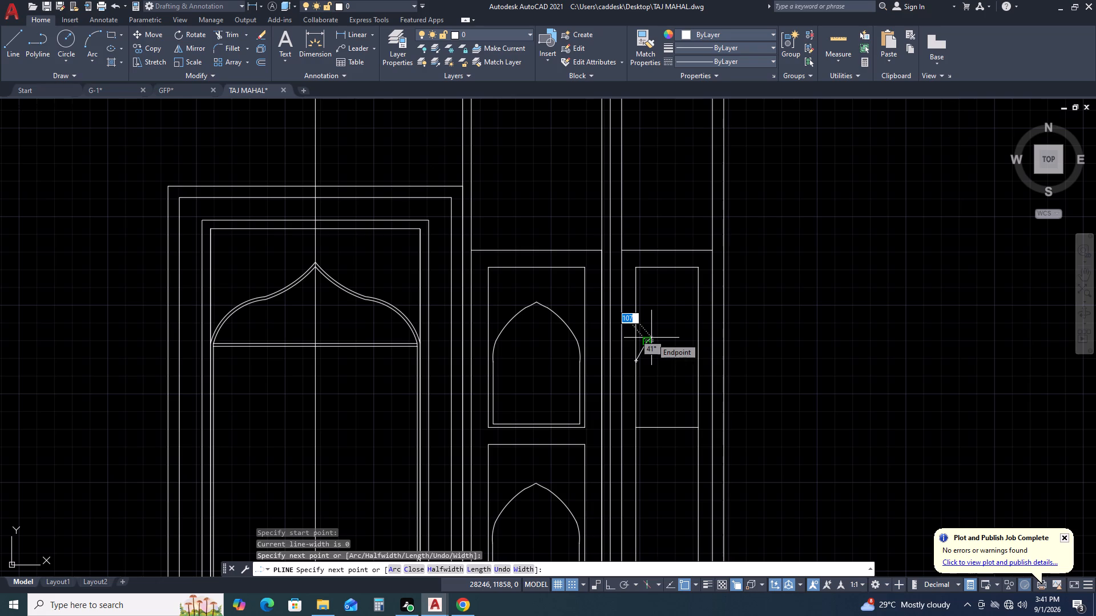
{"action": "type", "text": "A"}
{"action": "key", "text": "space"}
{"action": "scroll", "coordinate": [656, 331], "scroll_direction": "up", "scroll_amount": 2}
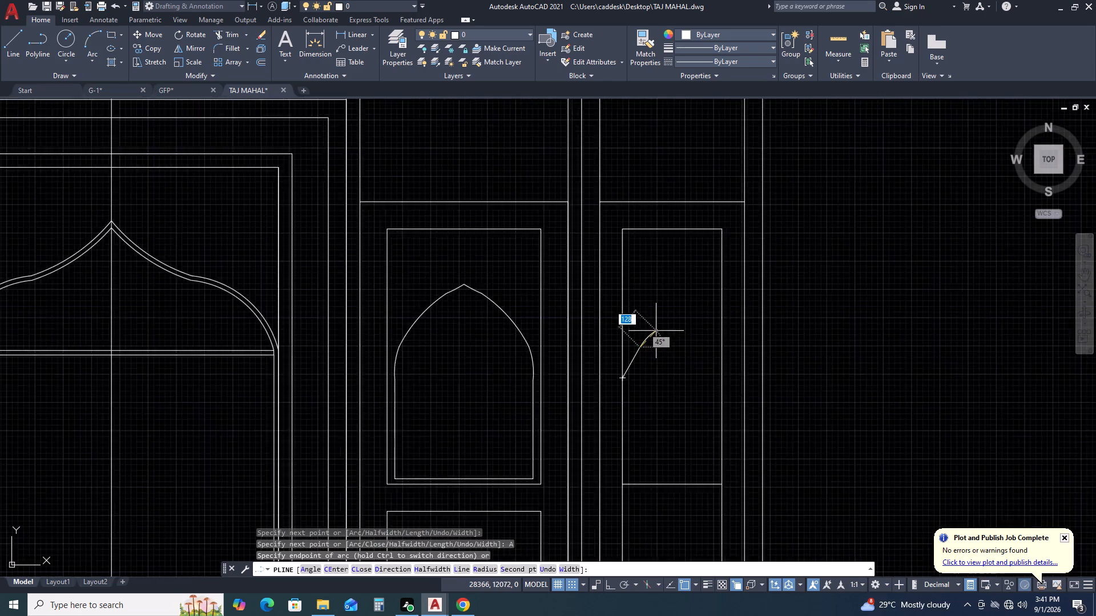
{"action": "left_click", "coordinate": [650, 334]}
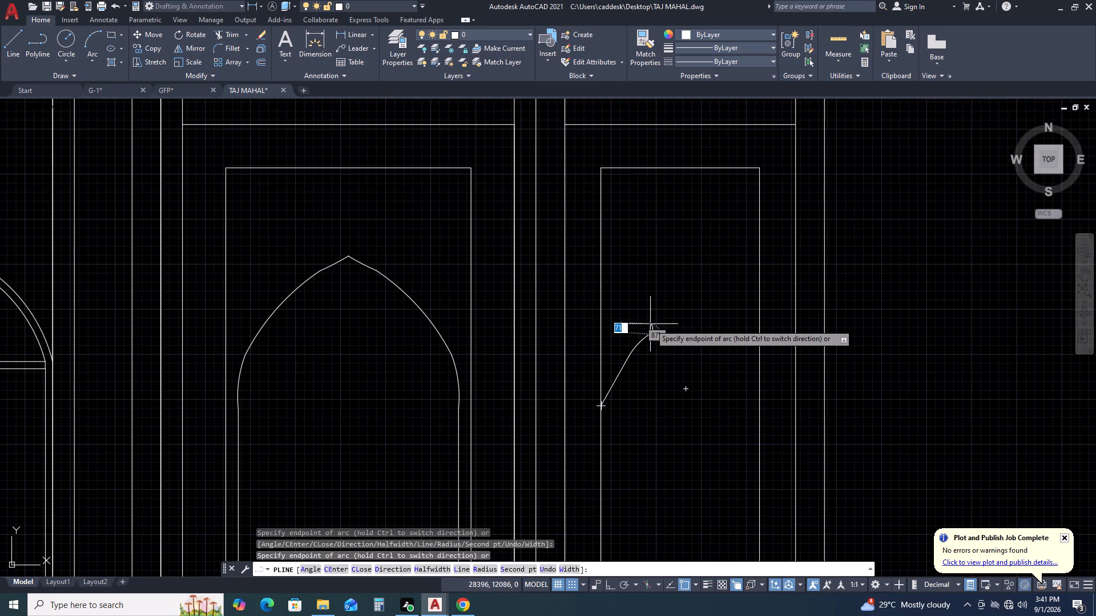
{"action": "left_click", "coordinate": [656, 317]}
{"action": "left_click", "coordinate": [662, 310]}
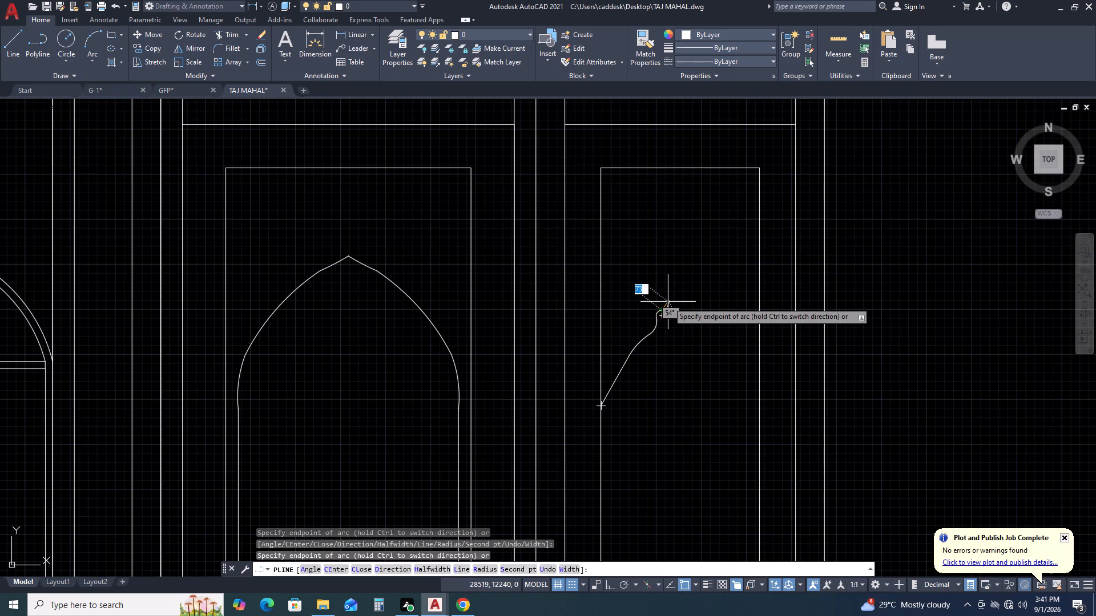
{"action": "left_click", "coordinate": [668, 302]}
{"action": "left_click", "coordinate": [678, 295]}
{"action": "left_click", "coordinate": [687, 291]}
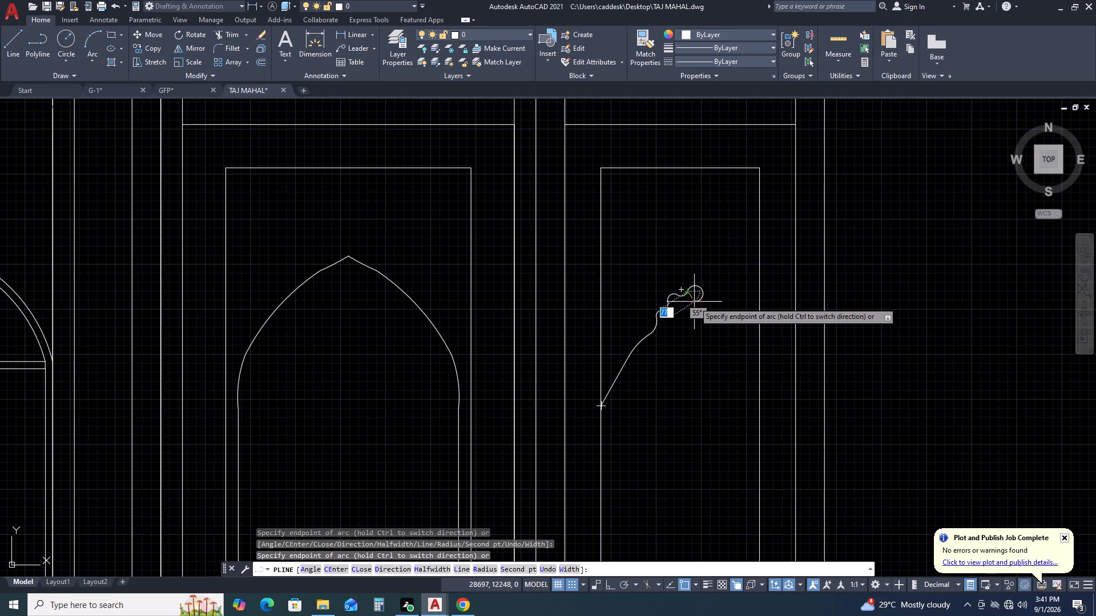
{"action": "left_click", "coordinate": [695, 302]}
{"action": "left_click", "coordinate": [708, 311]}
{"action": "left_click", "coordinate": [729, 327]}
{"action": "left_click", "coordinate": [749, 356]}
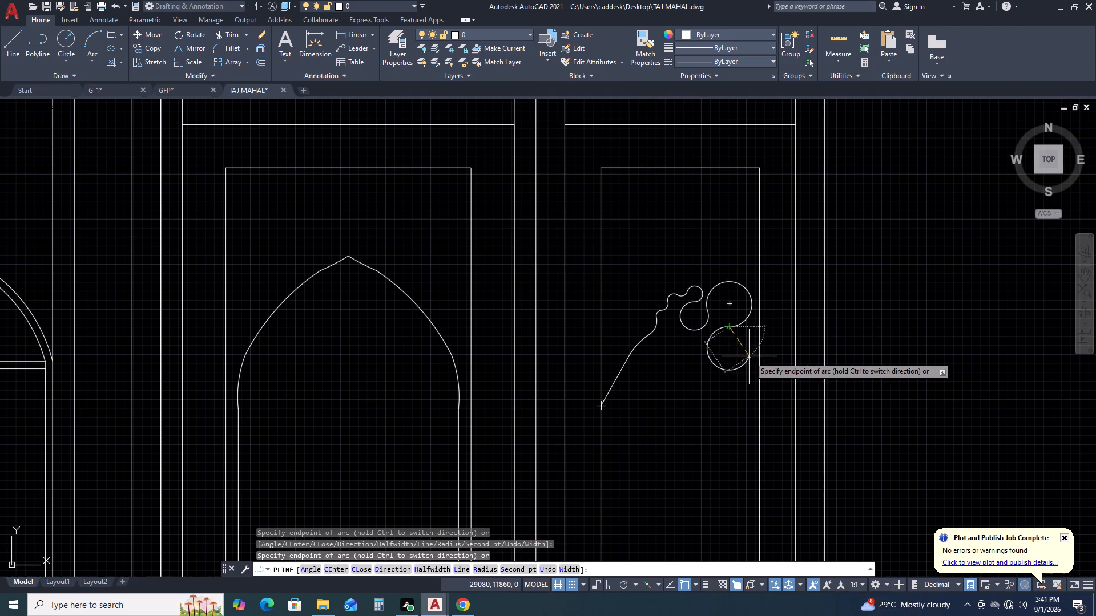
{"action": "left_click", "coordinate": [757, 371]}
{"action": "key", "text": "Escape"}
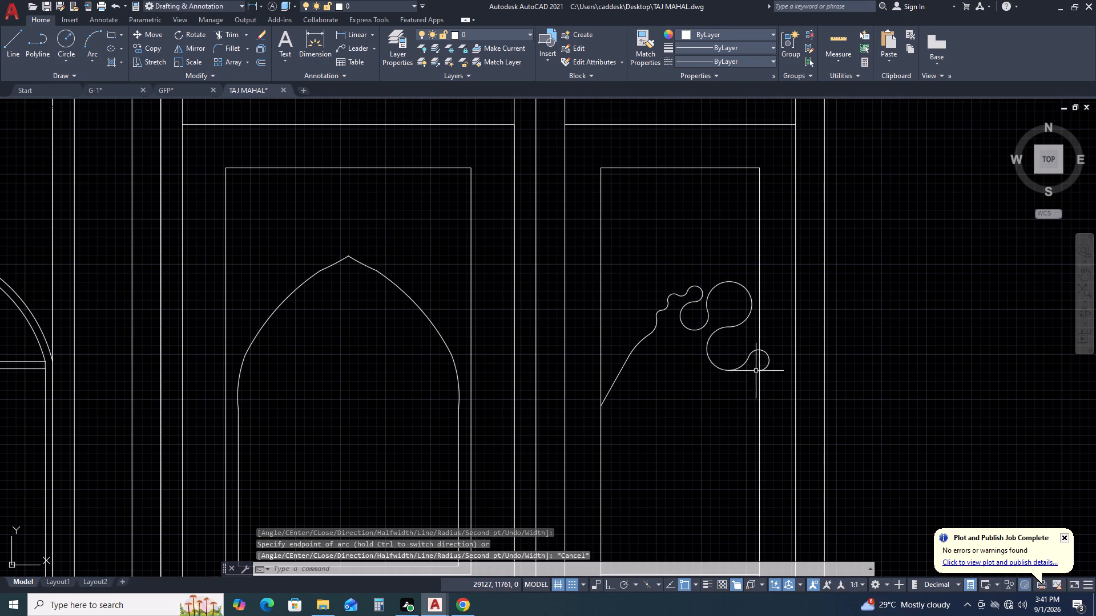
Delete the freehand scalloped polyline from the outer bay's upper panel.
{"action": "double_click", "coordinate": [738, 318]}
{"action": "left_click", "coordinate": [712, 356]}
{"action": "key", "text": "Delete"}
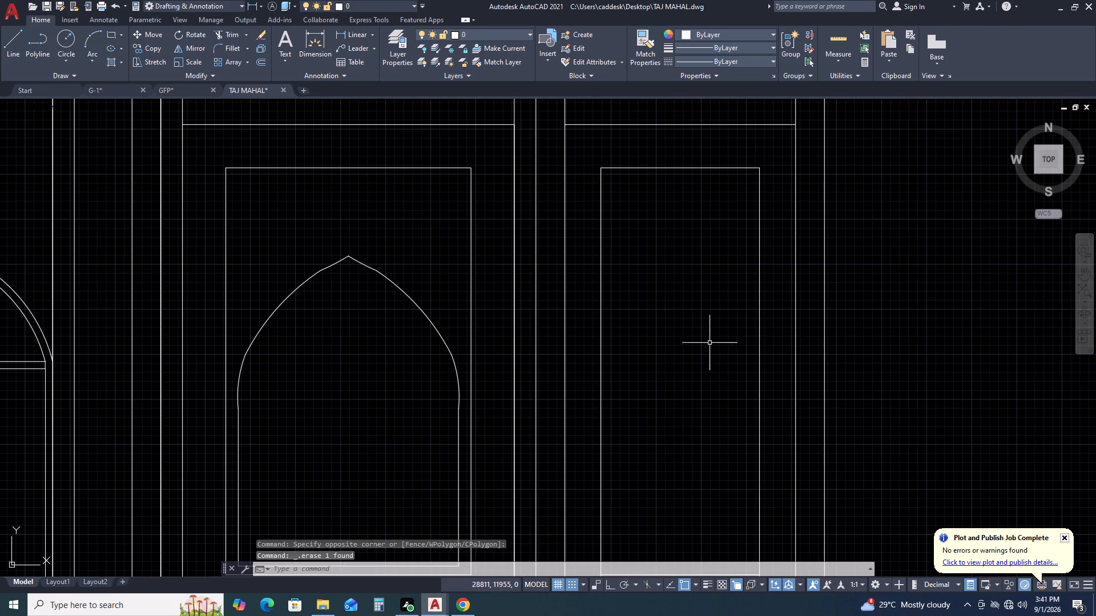
Draw a vertical centre line in the outer bay's upper panel from its top edge's midpoint to its bottom edge's midpoint.
{"action": "key", "text": "l"}
{"action": "key", "text": "space"}
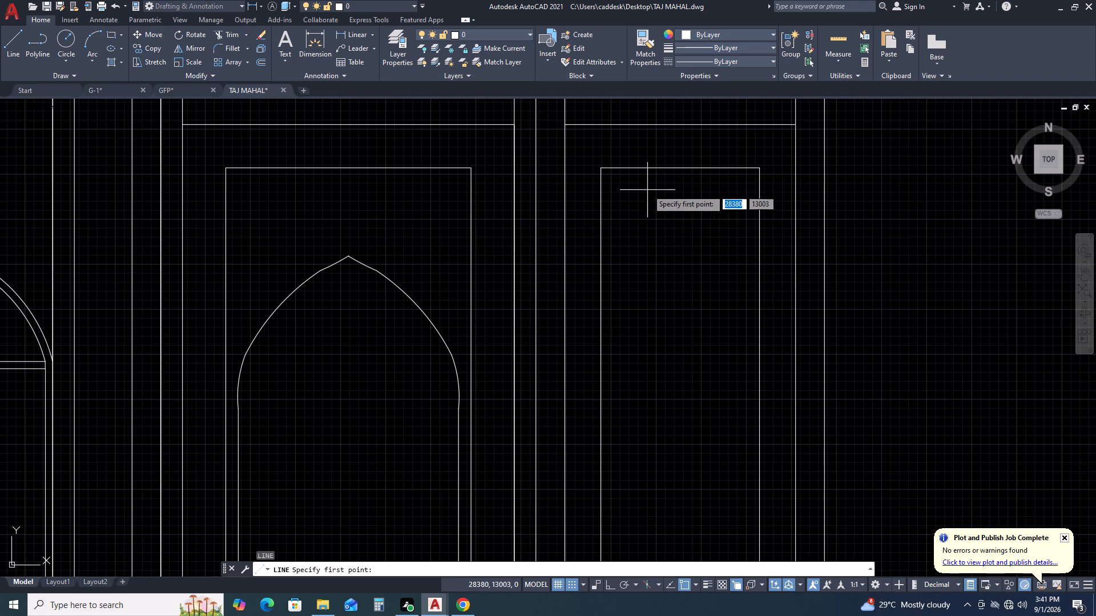
{"action": "left_click", "coordinate": [677, 168]}
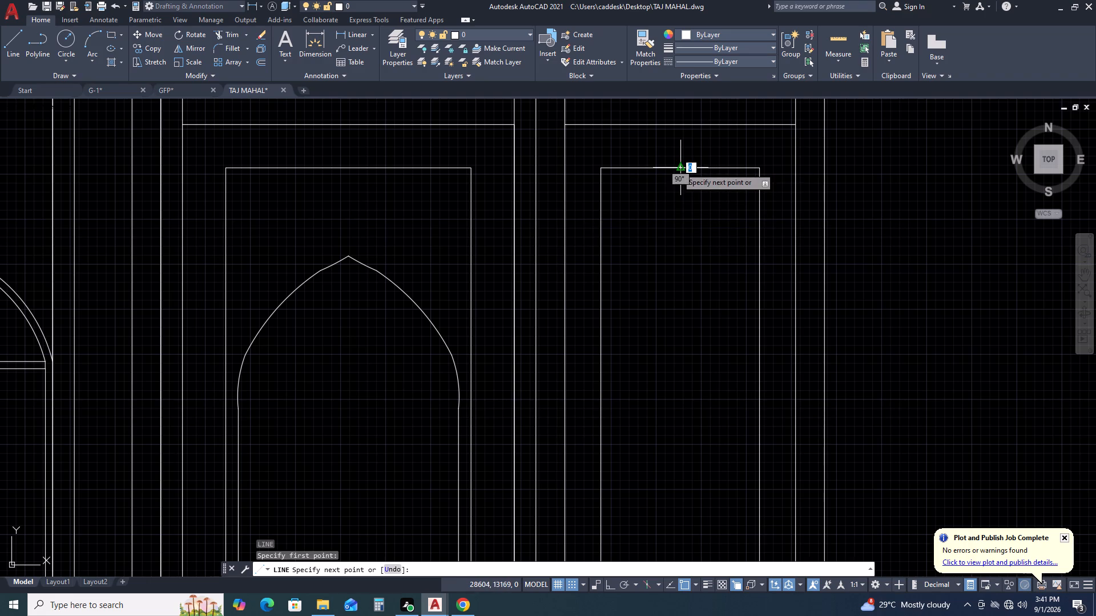
{"action": "scroll", "coordinate": [681, 179], "scroll_direction": "down", "scroll_amount": 3}
{"action": "scroll", "coordinate": [674, 258], "scroll_direction": "up", "scroll_amount": 2}
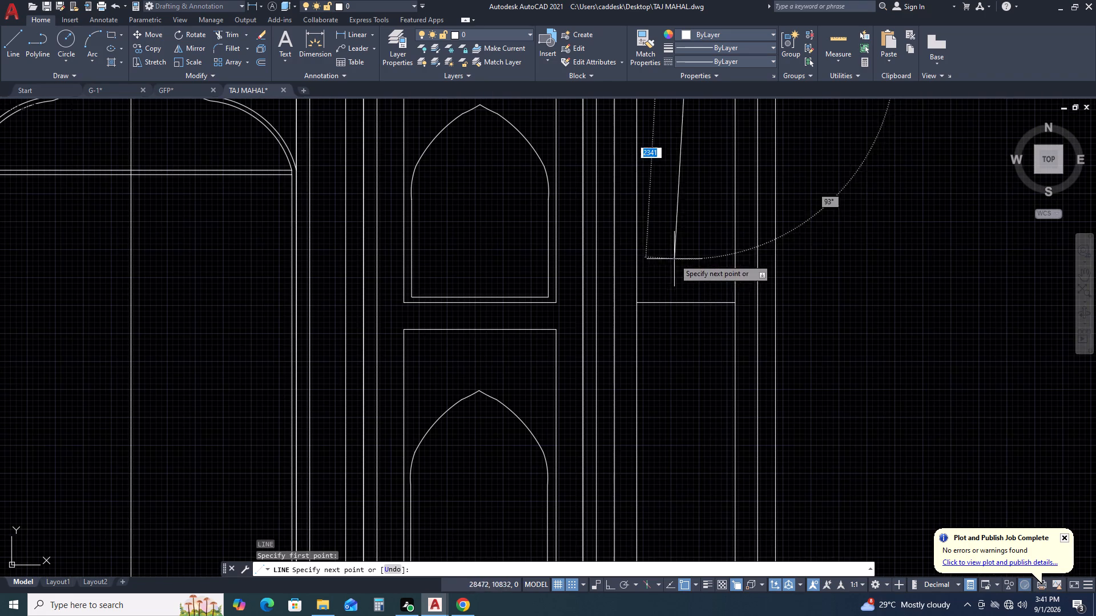
{"action": "left_click", "coordinate": [685, 302]}
{"action": "scroll", "coordinate": [687, 254], "scroll_direction": "down", "scroll_amount": 1}
{"action": "middle_click_drag", "start_coordinate": [692, 257], "coordinate": [689, 333]}
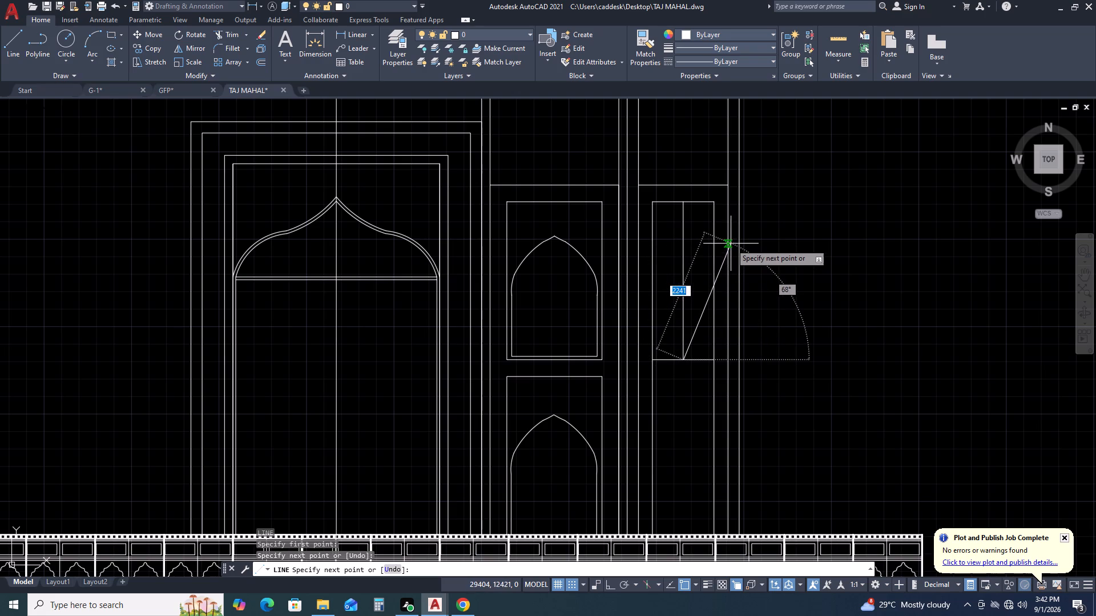
{"action": "scroll", "coordinate": [730, 244], "scroll_direction": "down", "scroll_amount": 1}
{"action": "key", "text": "Escape"}
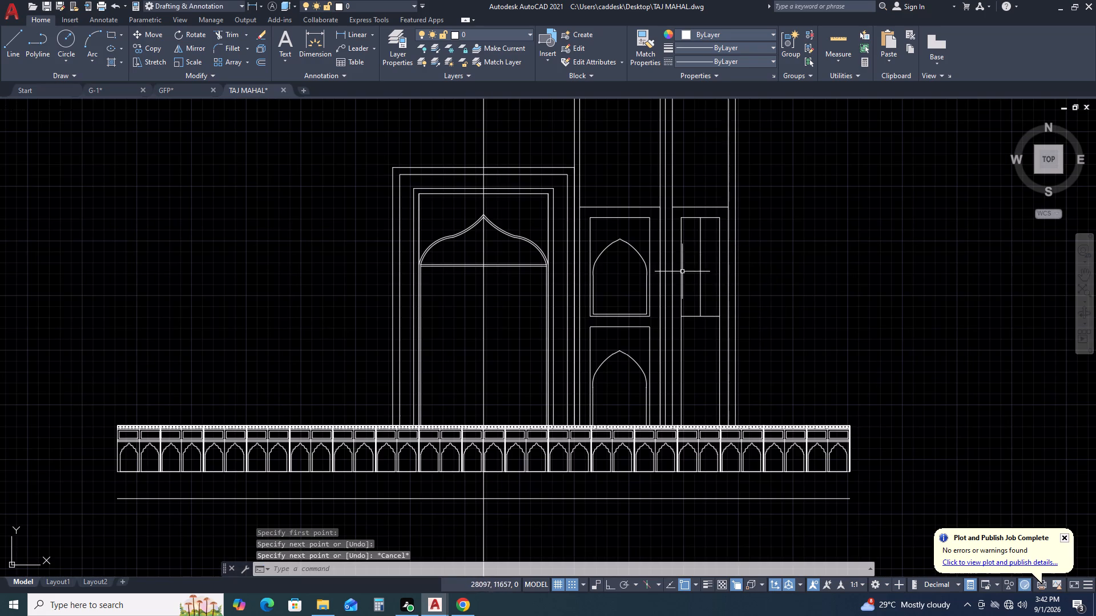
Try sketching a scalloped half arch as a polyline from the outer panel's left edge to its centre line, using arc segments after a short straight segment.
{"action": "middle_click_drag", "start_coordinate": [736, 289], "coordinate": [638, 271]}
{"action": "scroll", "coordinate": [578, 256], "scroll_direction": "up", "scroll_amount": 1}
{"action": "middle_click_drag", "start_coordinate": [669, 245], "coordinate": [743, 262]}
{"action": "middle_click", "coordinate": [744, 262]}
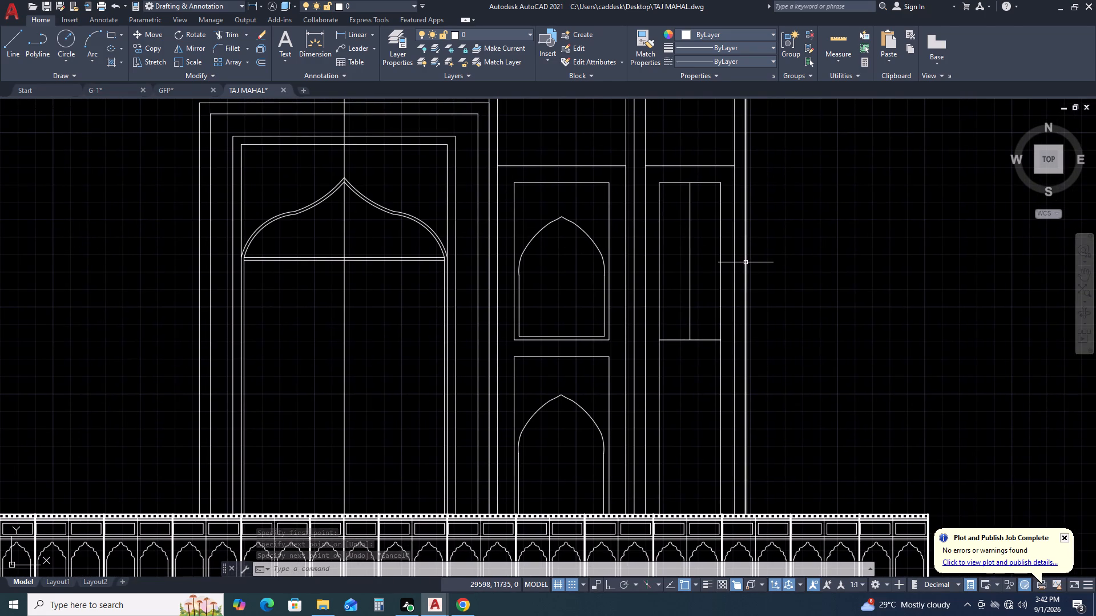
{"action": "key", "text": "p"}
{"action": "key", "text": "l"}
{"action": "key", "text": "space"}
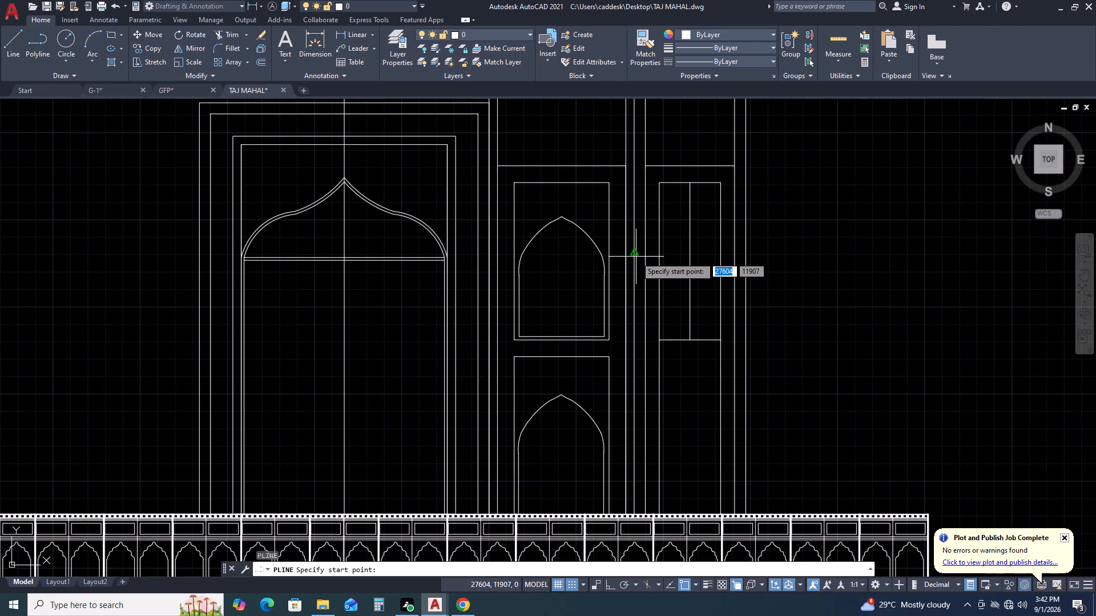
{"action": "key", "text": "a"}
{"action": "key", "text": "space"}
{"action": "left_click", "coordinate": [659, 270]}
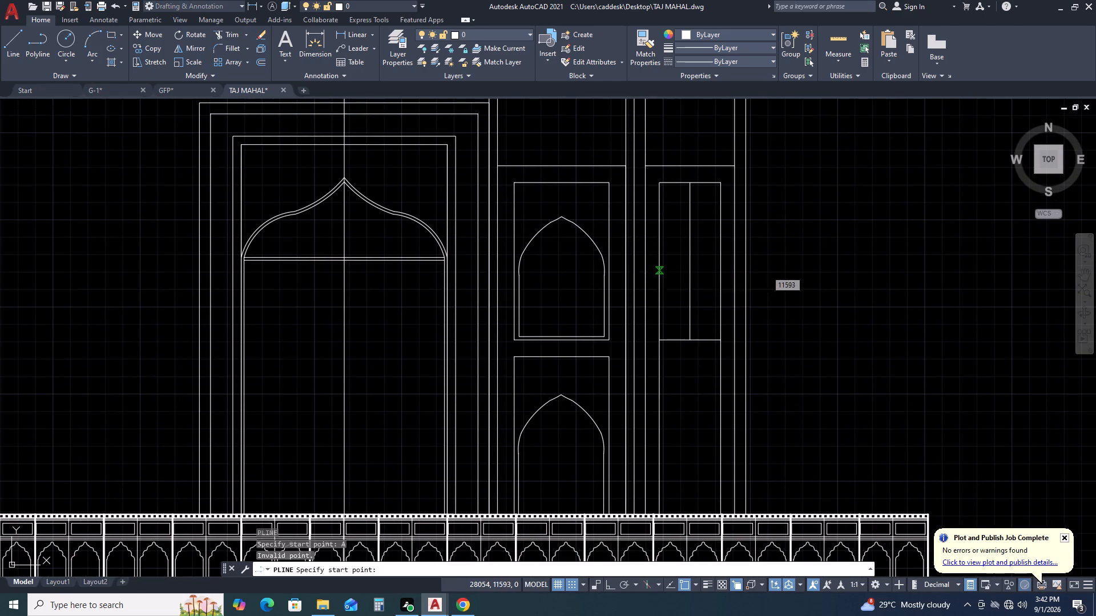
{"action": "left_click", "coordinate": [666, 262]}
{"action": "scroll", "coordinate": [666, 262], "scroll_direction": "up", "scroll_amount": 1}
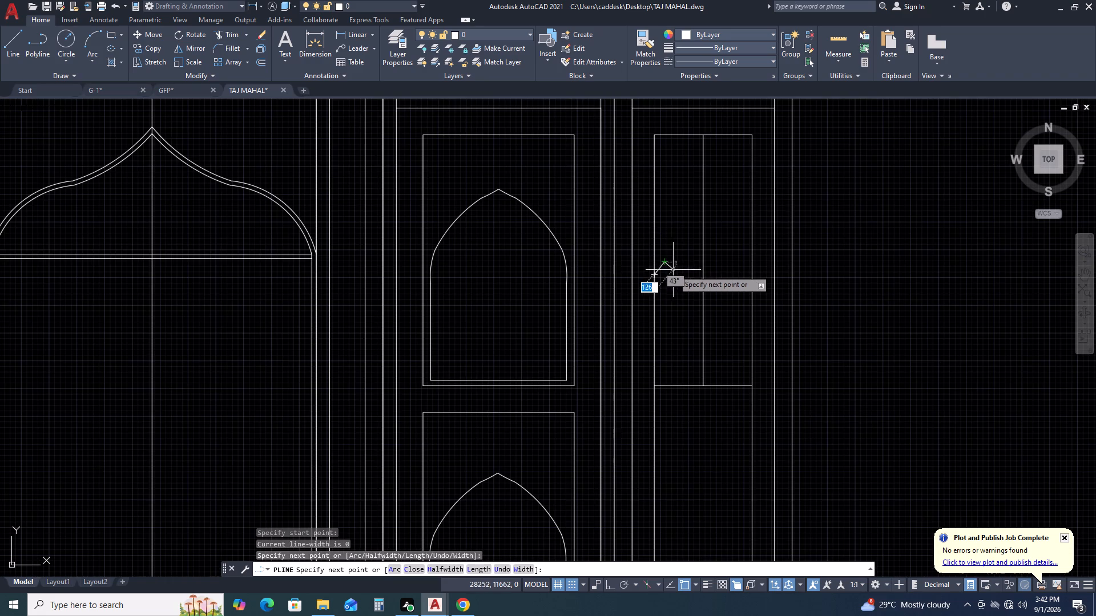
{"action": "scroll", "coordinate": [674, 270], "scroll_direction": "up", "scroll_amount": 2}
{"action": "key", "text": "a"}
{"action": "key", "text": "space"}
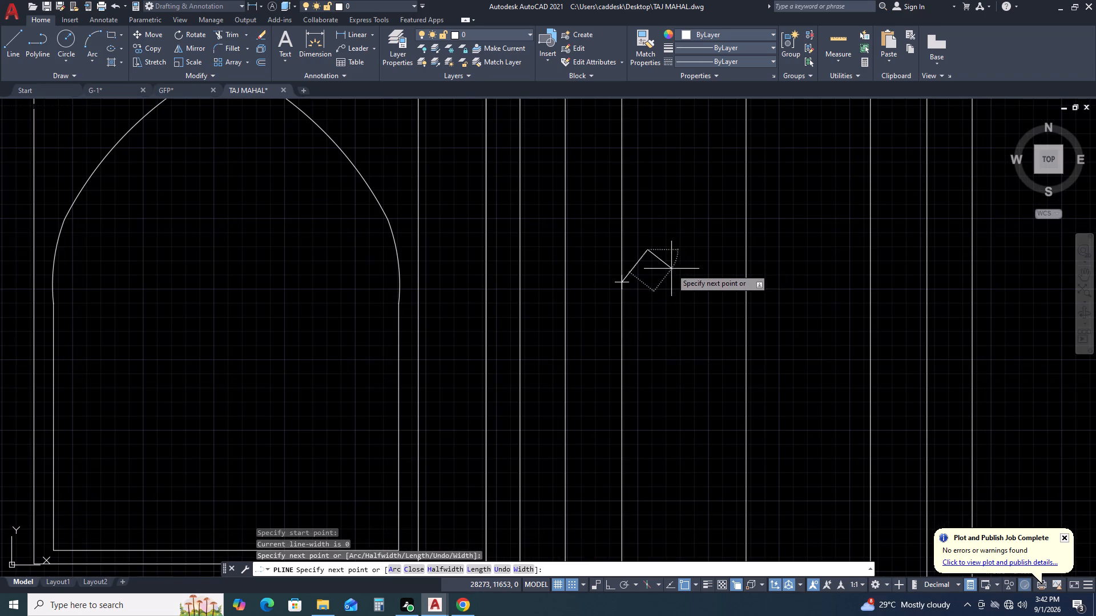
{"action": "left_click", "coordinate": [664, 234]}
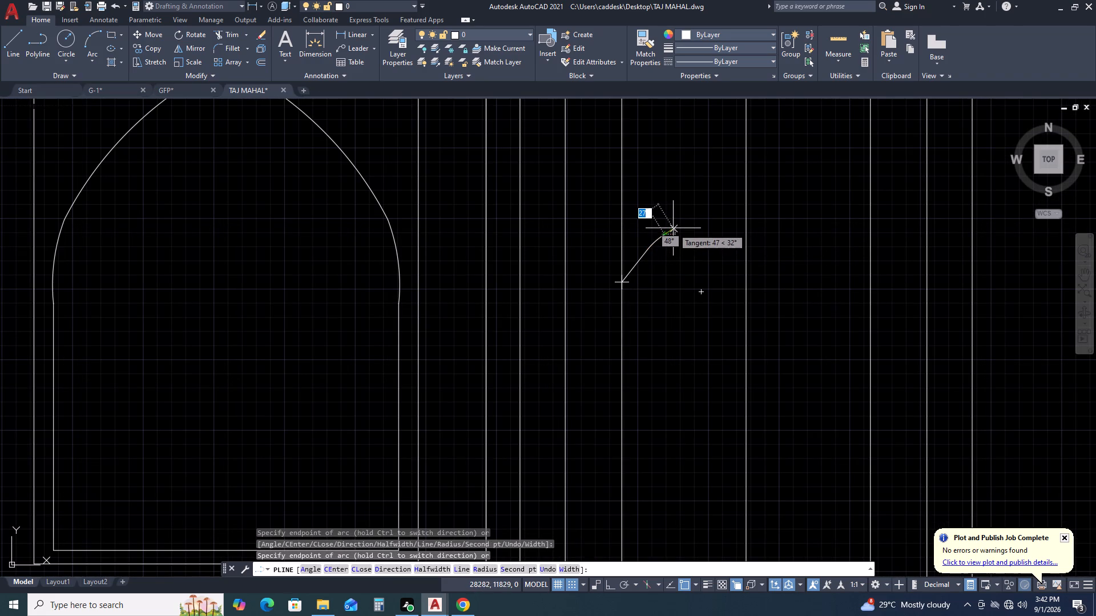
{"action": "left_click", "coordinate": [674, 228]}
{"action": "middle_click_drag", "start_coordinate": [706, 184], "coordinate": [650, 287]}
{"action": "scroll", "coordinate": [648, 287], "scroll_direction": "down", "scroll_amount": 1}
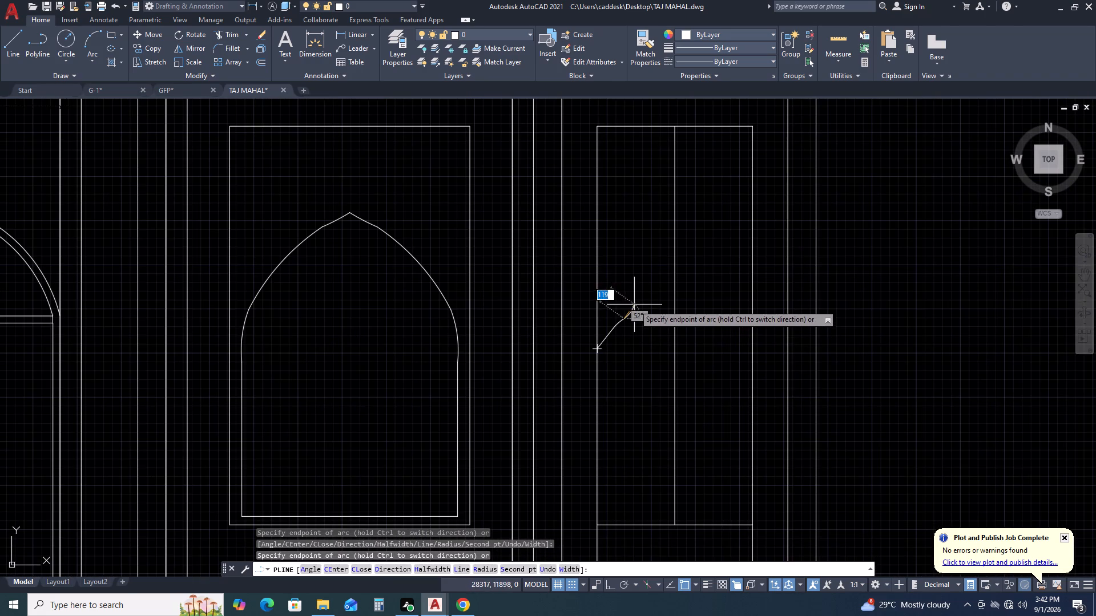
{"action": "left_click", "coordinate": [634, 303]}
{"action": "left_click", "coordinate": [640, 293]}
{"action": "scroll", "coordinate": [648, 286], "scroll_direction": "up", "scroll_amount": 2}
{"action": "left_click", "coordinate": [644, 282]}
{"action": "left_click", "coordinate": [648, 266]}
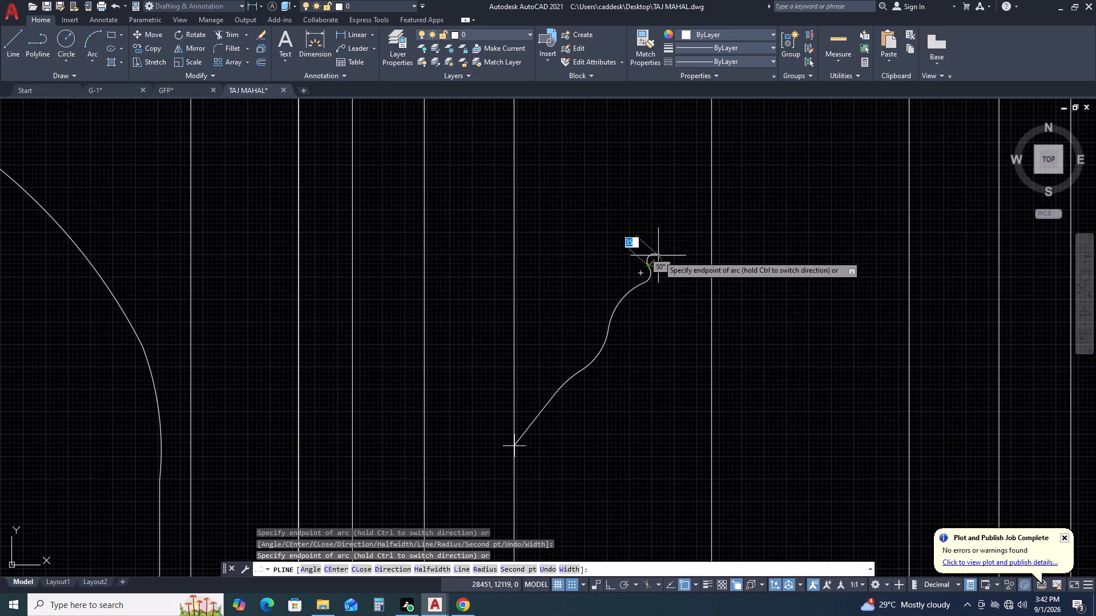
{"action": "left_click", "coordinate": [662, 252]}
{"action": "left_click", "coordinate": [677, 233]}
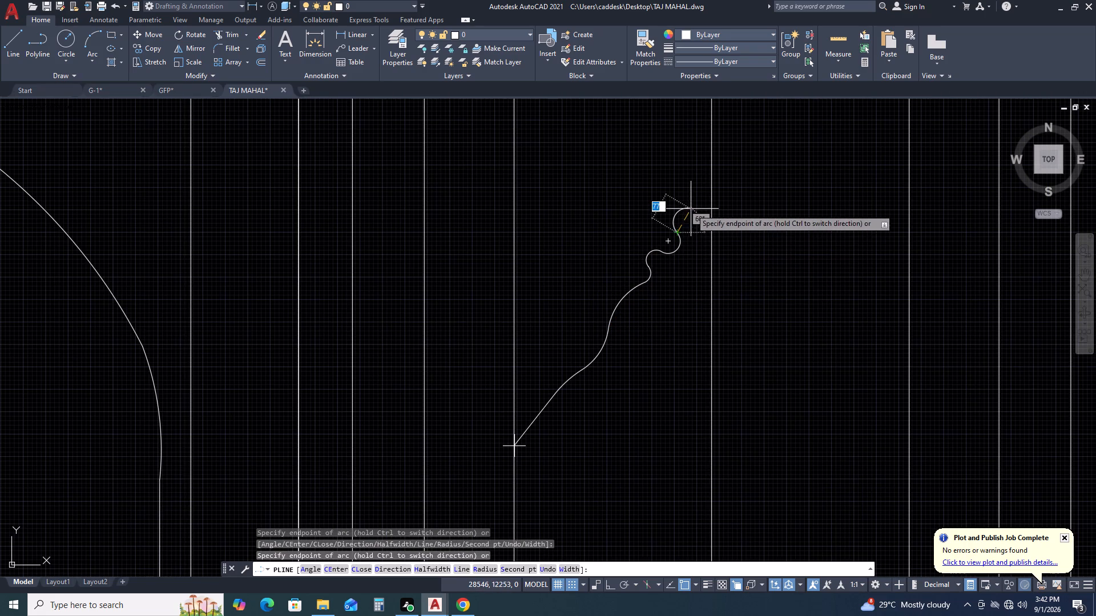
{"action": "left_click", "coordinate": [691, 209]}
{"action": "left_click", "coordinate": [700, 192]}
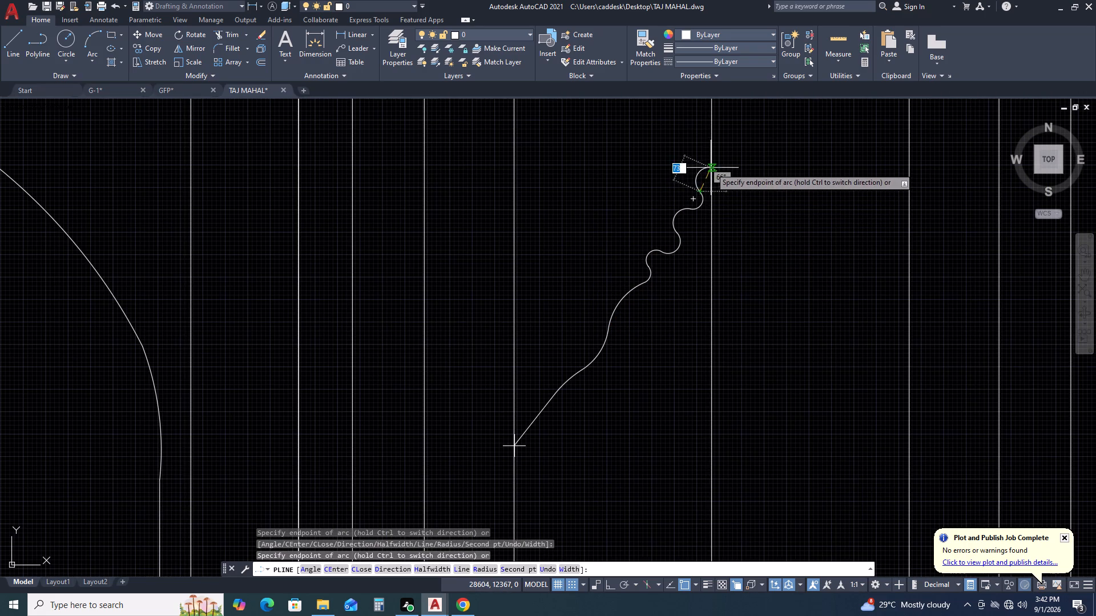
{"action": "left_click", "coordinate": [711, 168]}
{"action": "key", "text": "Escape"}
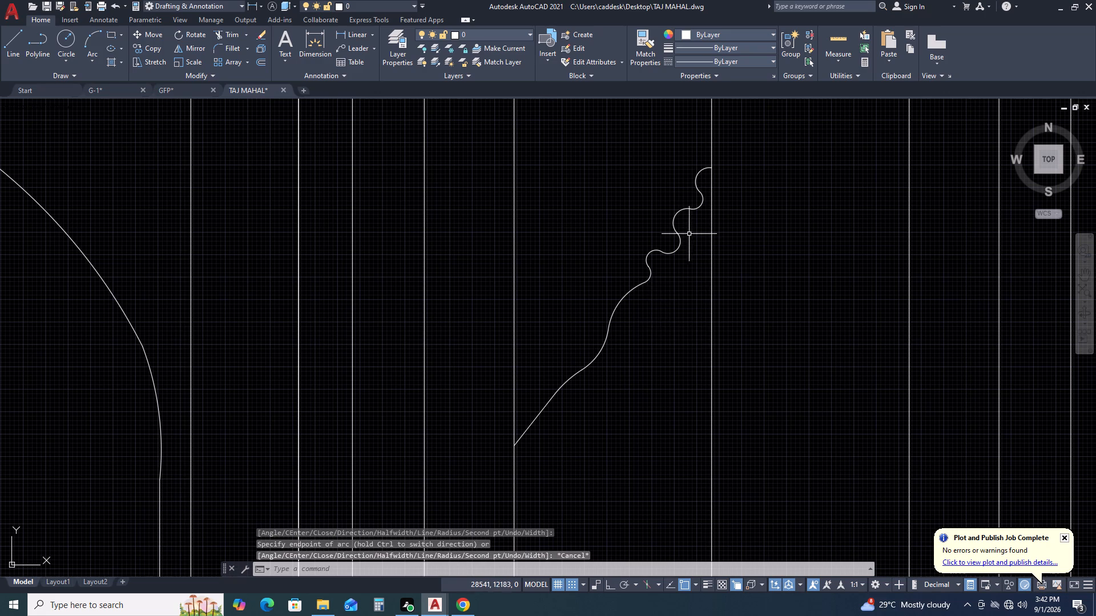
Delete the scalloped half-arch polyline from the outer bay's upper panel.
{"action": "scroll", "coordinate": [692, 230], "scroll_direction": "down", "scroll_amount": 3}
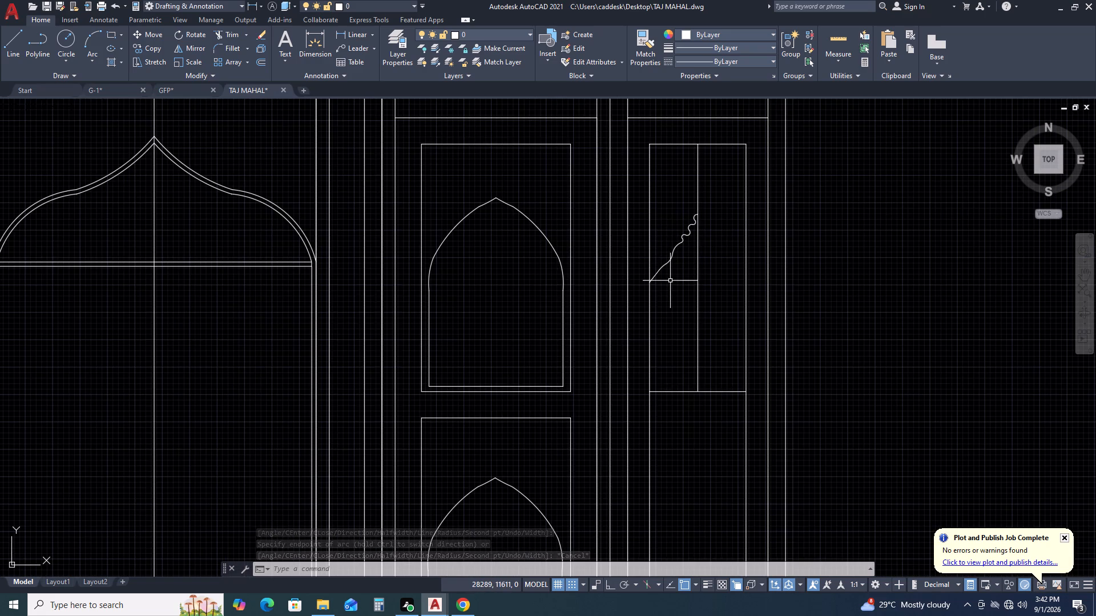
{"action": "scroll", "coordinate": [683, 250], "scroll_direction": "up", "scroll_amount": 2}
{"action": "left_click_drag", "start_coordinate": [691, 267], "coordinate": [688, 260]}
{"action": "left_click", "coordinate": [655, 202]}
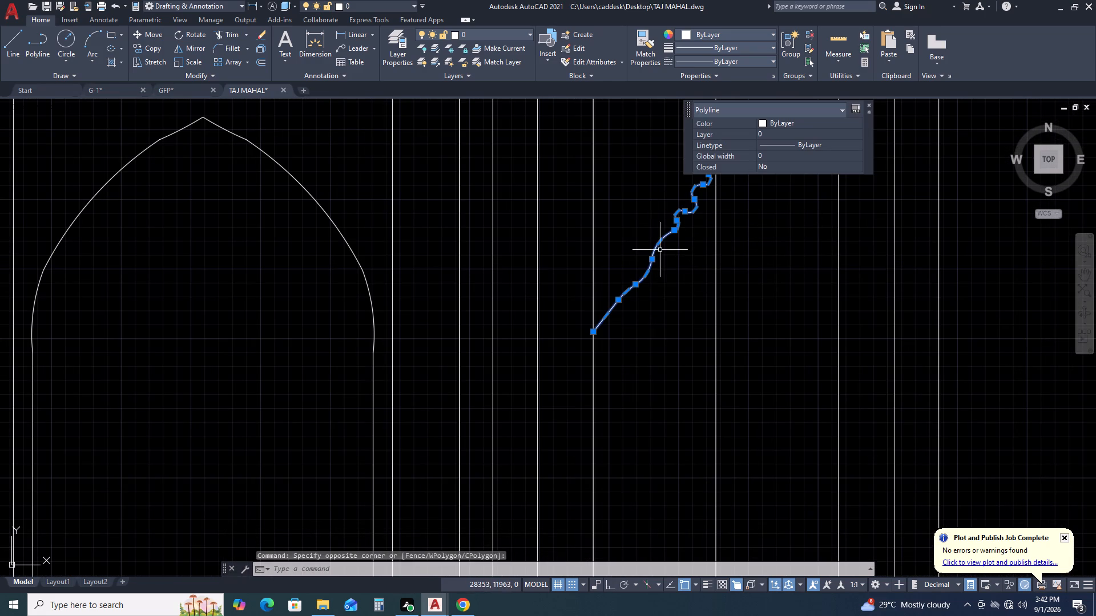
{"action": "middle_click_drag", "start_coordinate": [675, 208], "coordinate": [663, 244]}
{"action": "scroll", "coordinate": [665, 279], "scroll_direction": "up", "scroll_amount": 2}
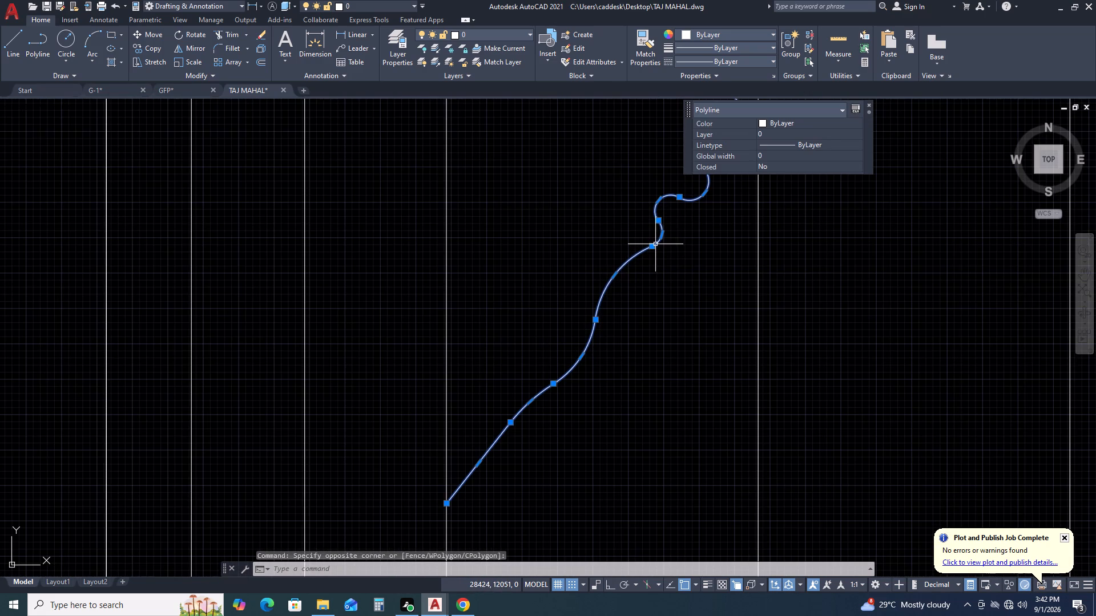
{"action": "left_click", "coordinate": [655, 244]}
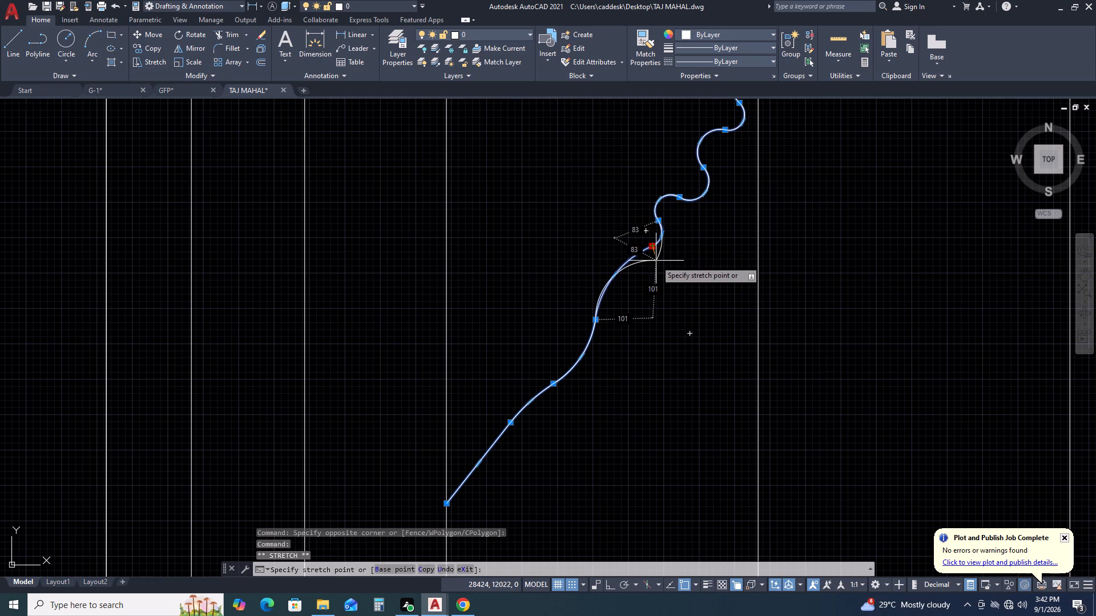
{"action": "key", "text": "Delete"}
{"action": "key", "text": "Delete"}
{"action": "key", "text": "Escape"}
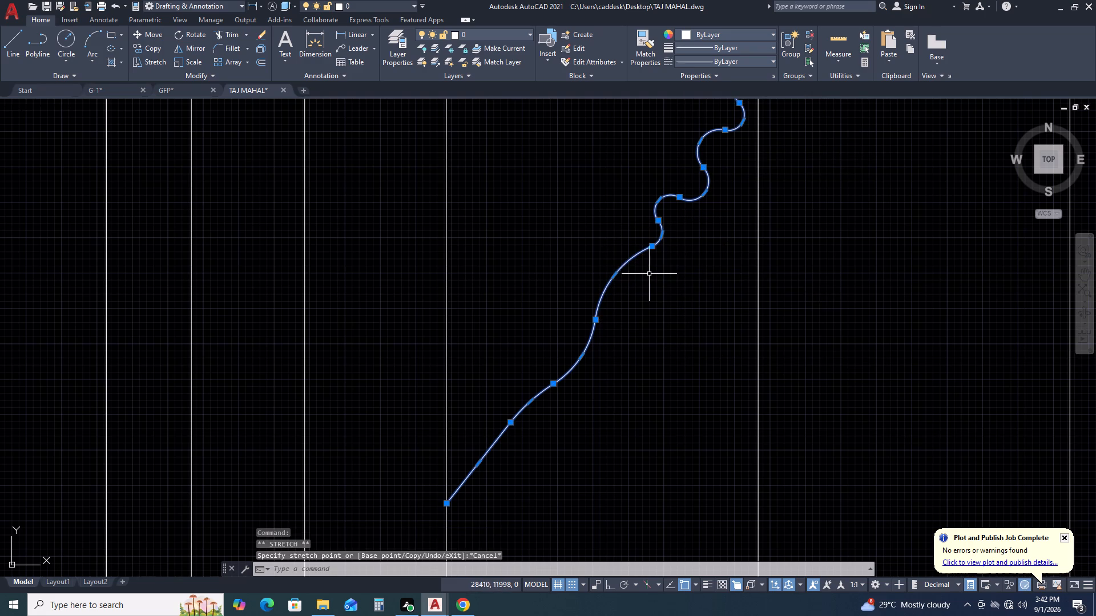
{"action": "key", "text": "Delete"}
Copy the right half of the side bay's upper arch, placing its lower end on the right edge of the outer bay's upper panel.
{"action": "scroll", "coordinate": [650, 274], "scroll_direction": "down", "scroll_amount": 2}
{"action": "scroll", "coordinate": [650, 274], "scroll_direction": "up", "scroll_amount": 1}
{"action": "scroll", "coordinate": [650, 274], "scroll_direction": "down", "scroll_amount": 2}
{"action": "scroll", "coordinate": [706, 302], "scroll_direction": "down", "scroll_amount": 1}
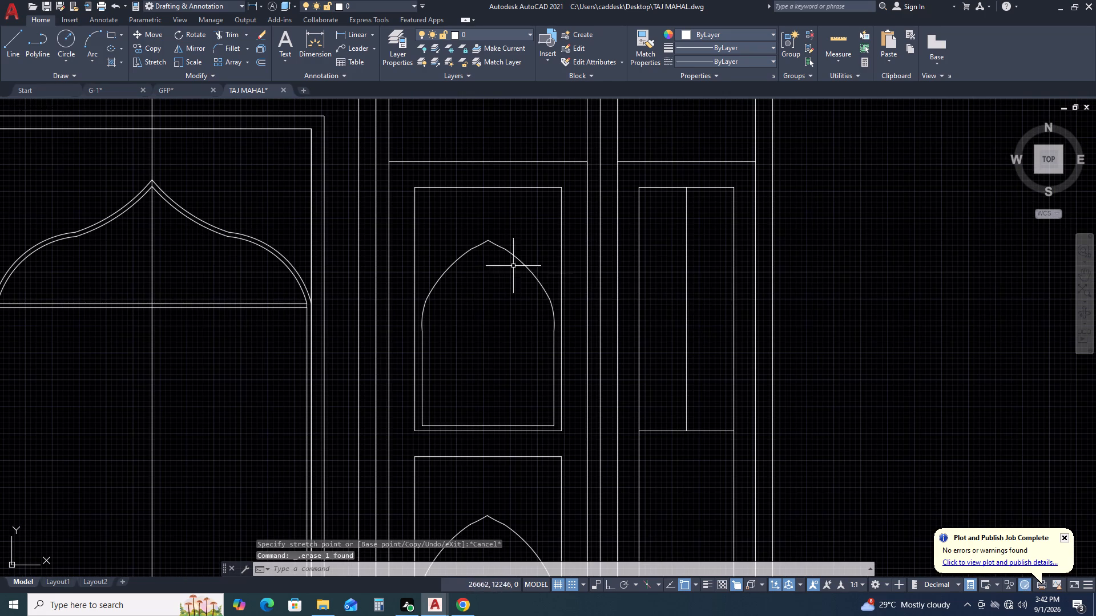
{"action": "left_click", "coordinate": [519, 246]}
{"action": "left_click", "coordinate": [558, 337]}
{"action": "left_click", "coordinate": [548, 271]}
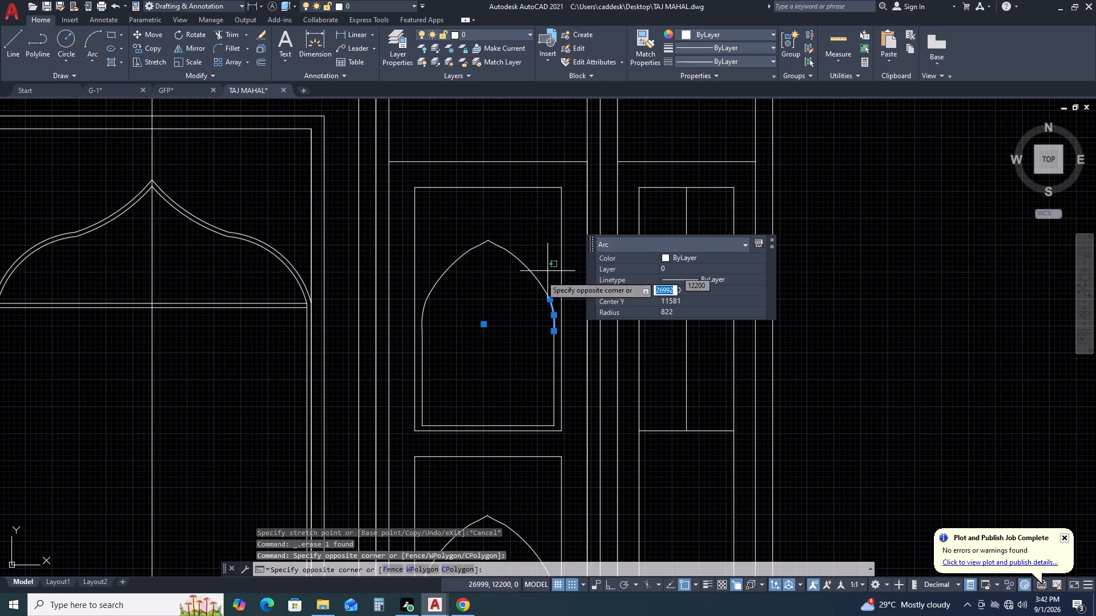
{"action": "left_click", "coordinate": [507, 297]}
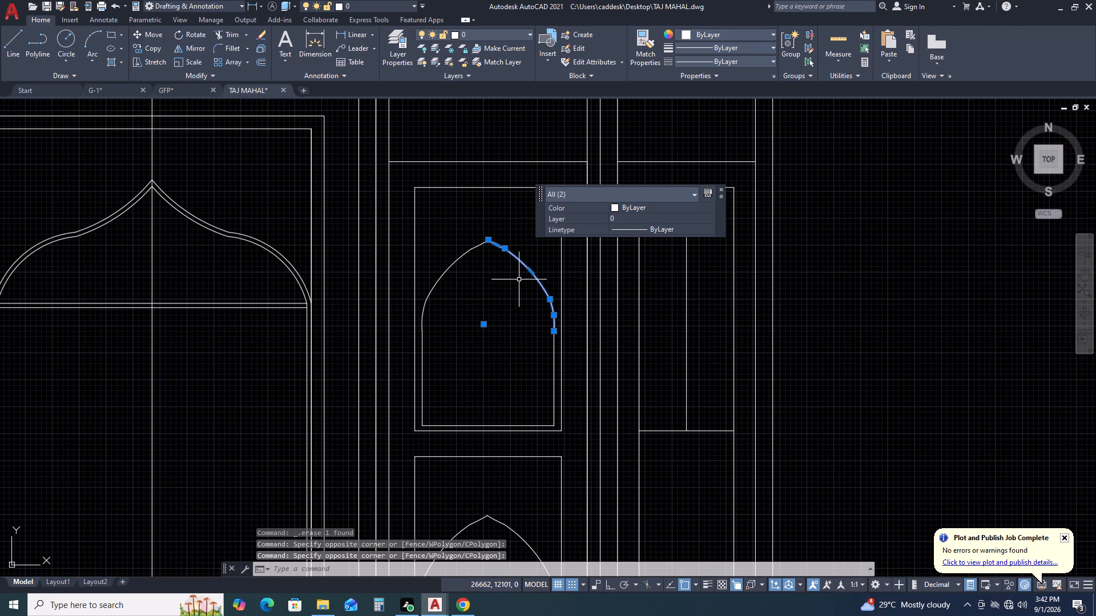
{"action": "type", "text": "CO"}
{"action": "key", "text": "space"}
{"action": "left_click", "coordinate": [553, 333]}
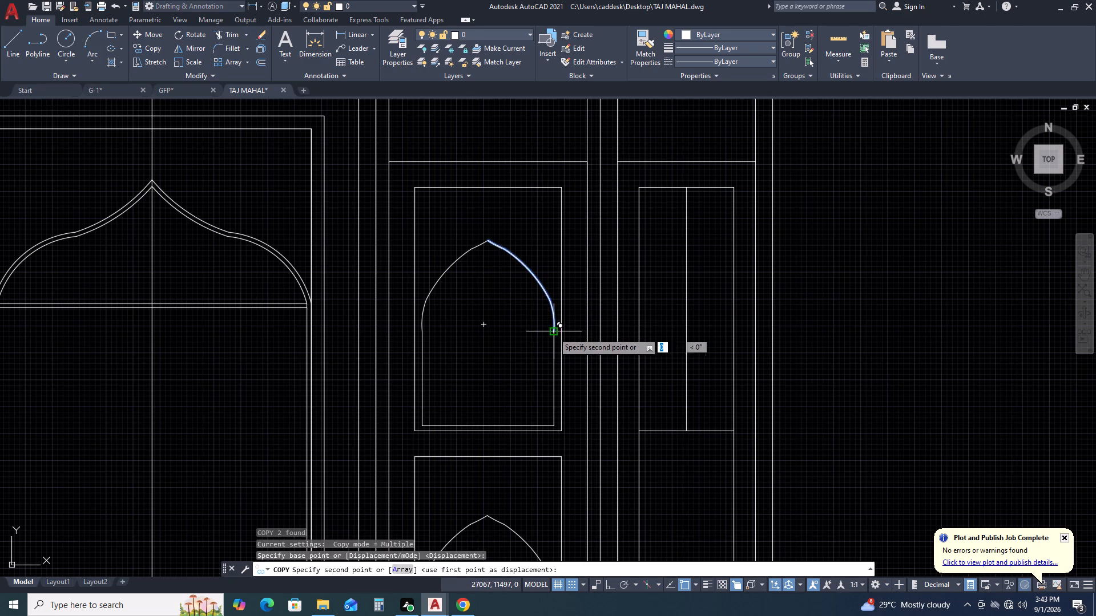
{"action": "left_click", "coordinate": [735, 315]}
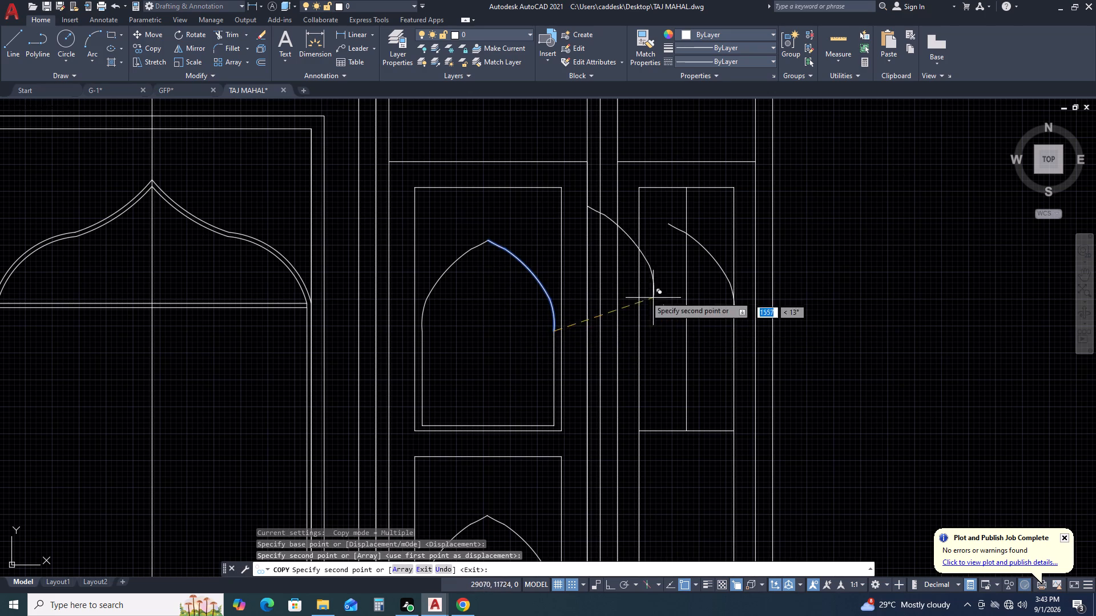
{"action": "key", "text": "Escape"}
Trim away the short tip segment of the copied half arch near the outer panel's centre line.
{"action": "middle_click_drag", "start_coordinate": [691, 260], "coordinate": [704, 286]}
{"action": "scroll", "coordinate": [680, 271], "scroll_direction": "up", "scroll_amount": 2}
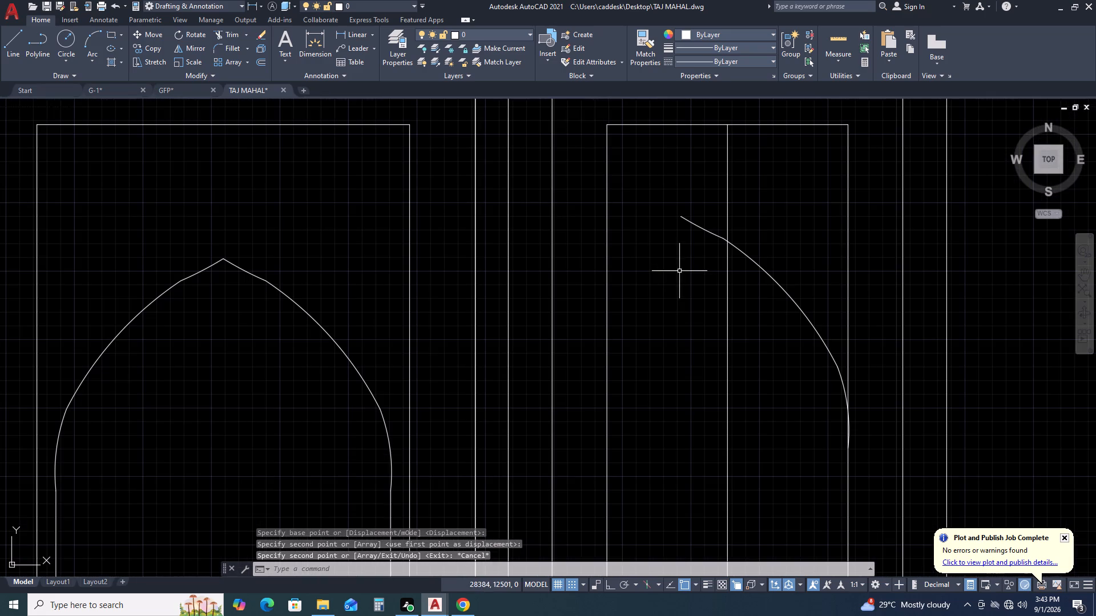
{"action": "type", "text": "TR"}
{"action": "key", "text": "space"}
{"action": "left_click", "coordinate": [700, 212]}
{"action": "left_click", "coordinate": [680, 260]}
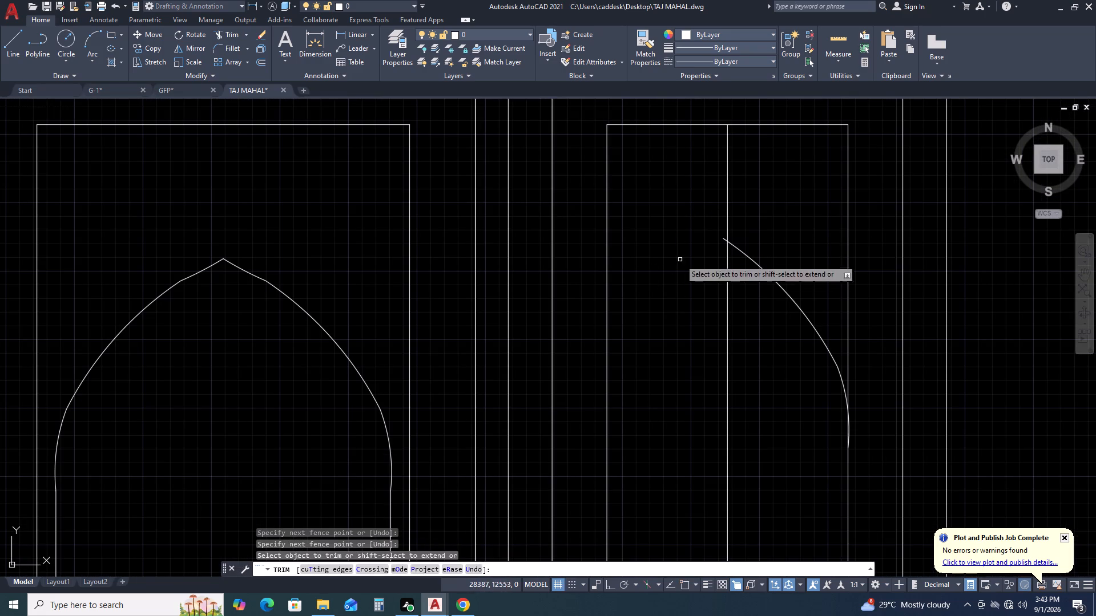
{"action": "key", "text": "Escape"}
Draw a horizontal line from the apex of the side bay's upper arch to the outer panel's centre line.
{"action": "key", "text": "l"}
{"action": "key", "text": "space"}
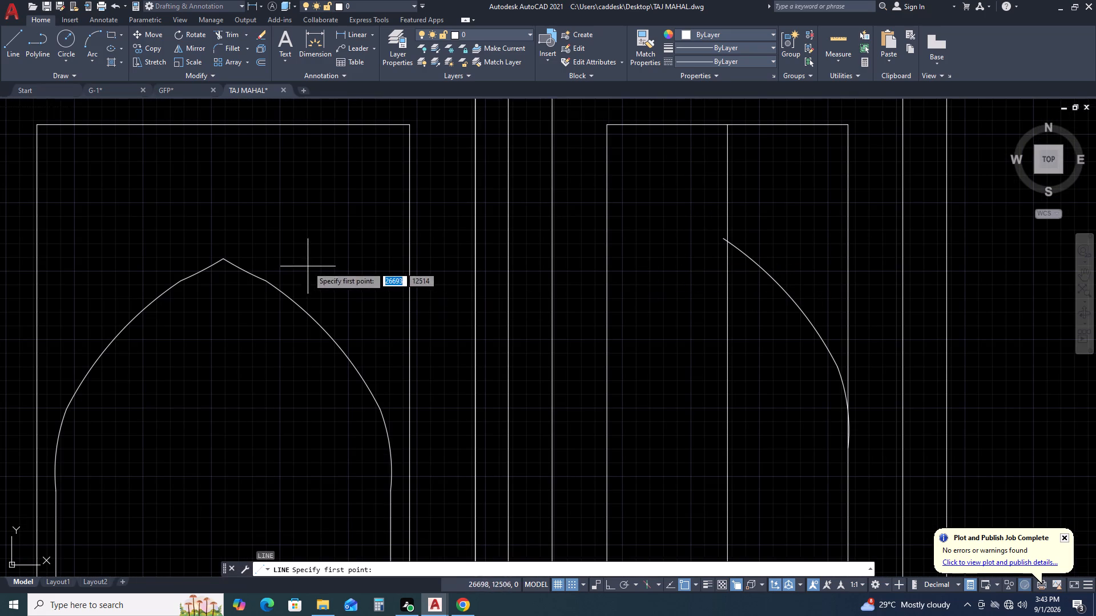
{"action": "left_click", "coordinate": [223, 260]}
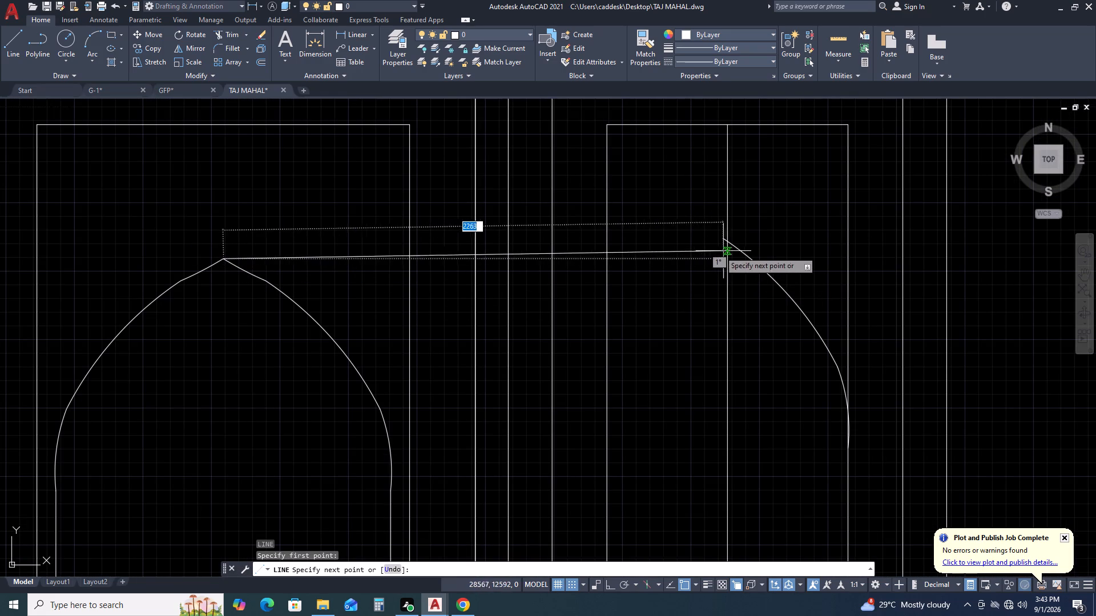
{"action": "left_click", "coordinate": [727, 257]}
{"action": "key", "text": "Escape"}
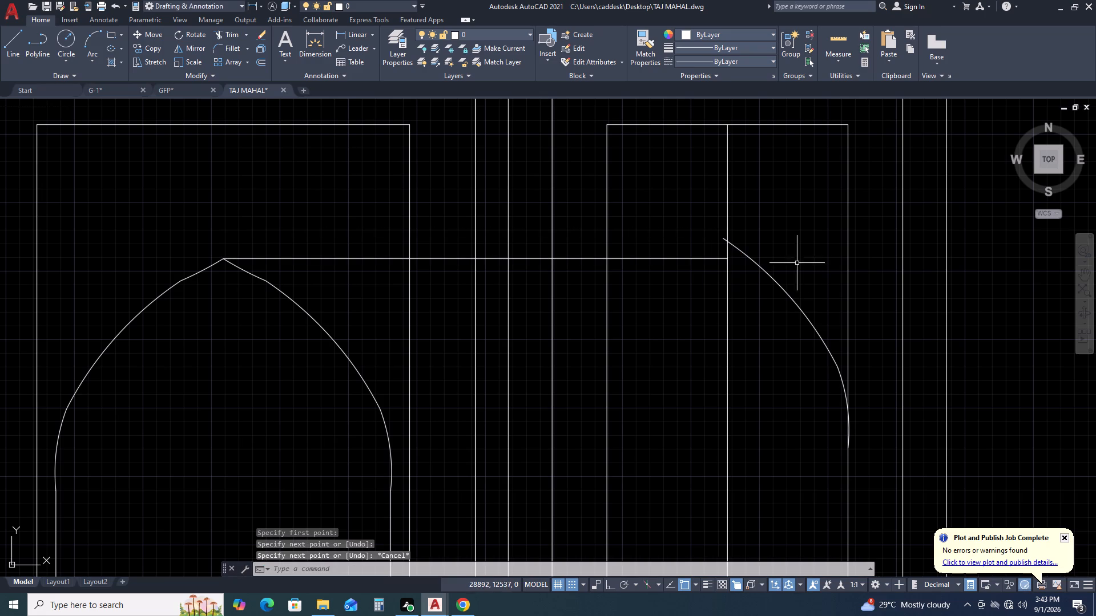
Move the copied half arch so its upper end meets the horizontal line's end on the outer panel's centre line.
{"action": "left_click", "coordinate": [816, 235]}
{"action": "left_click", "coordinate": [782, 355]}
{"action": "middle_click_drag", "start_coordinate": [760, 350], "coordinate": [708, 324]}
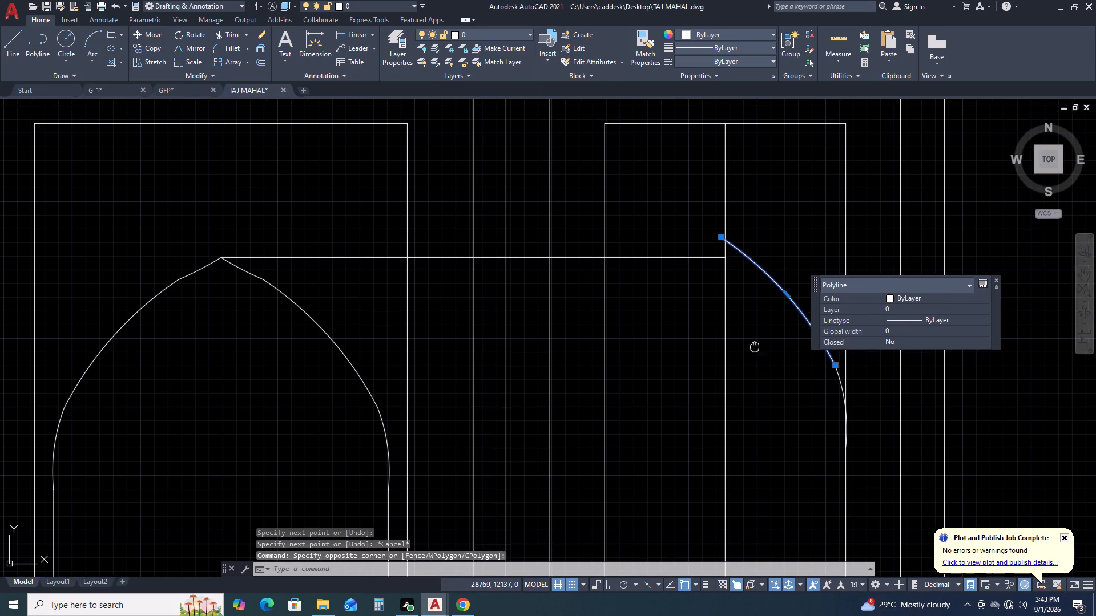
{"action": "middle_click_drag", "start_coordinate": [708, 324], "coordinate": [661, 293]}
{"action": "left_click", "coordinate": [742, 323]}
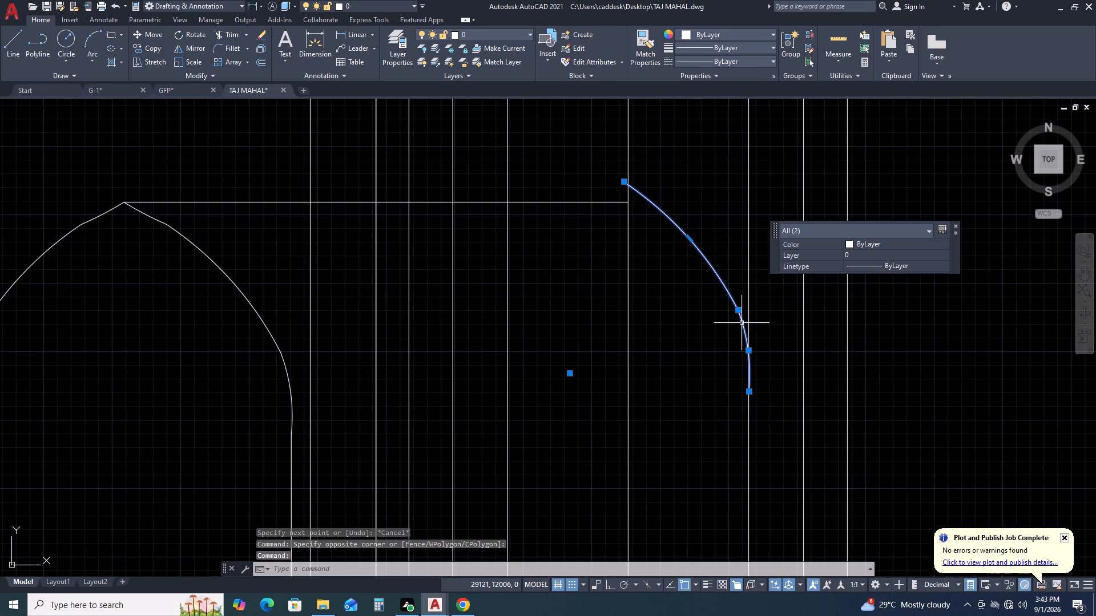
{"action": "key", "text": "m"}
{"action": "key", "text": "space"}
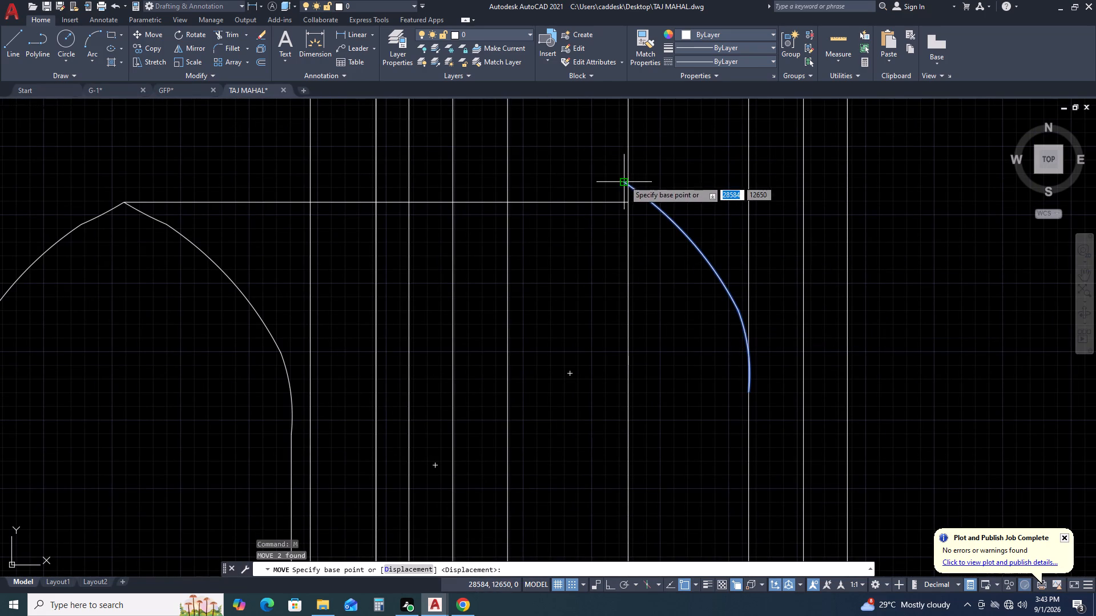
{"action": "left_click", "coordinate": [624, 180]}
{"action": "left_click", "coordinate": [627, 201]}
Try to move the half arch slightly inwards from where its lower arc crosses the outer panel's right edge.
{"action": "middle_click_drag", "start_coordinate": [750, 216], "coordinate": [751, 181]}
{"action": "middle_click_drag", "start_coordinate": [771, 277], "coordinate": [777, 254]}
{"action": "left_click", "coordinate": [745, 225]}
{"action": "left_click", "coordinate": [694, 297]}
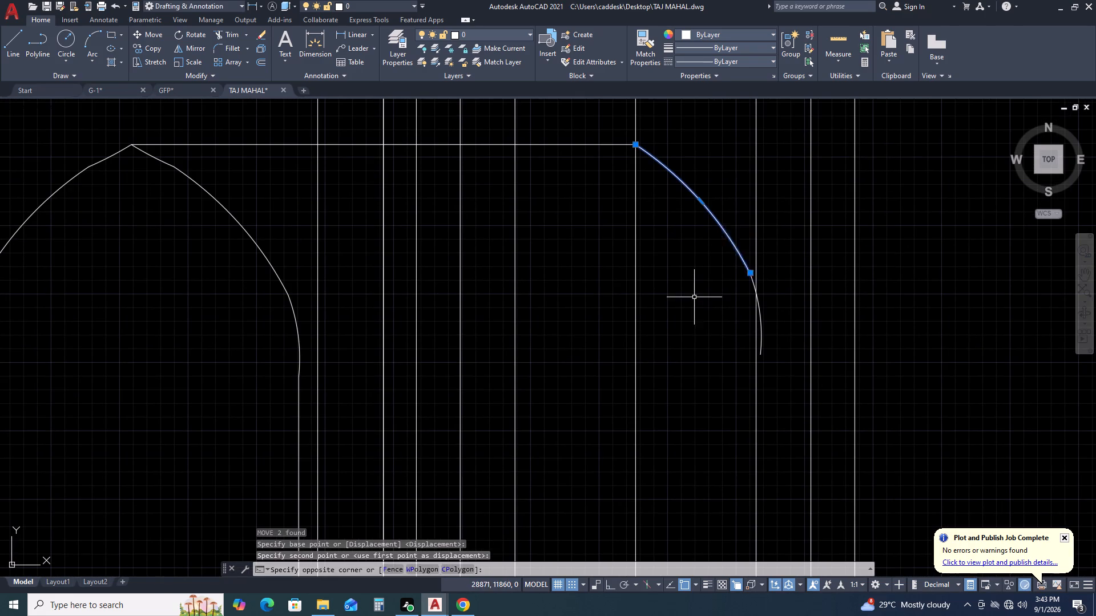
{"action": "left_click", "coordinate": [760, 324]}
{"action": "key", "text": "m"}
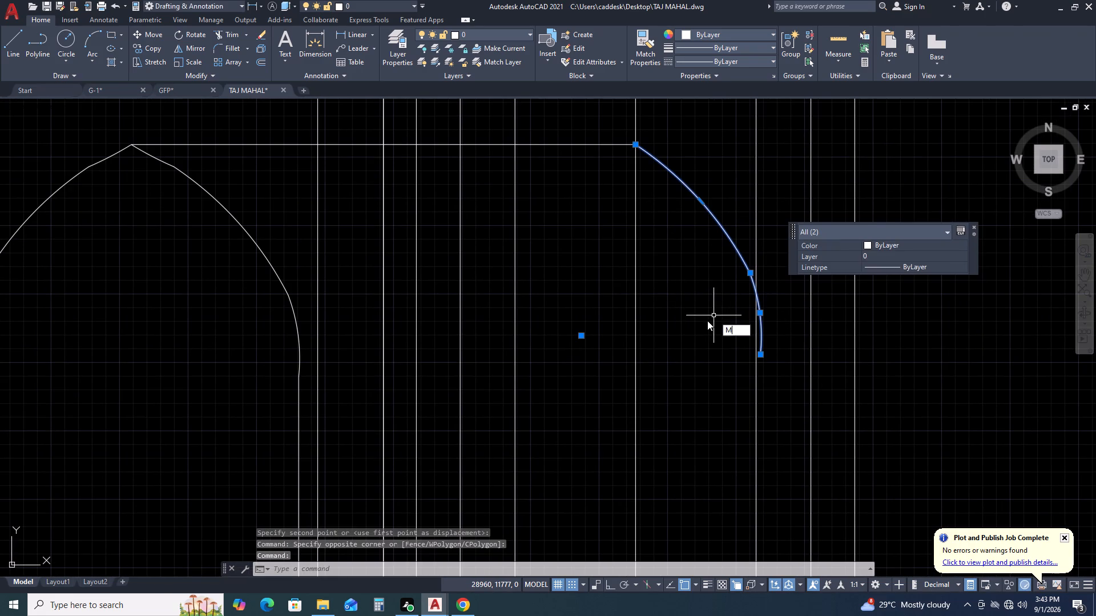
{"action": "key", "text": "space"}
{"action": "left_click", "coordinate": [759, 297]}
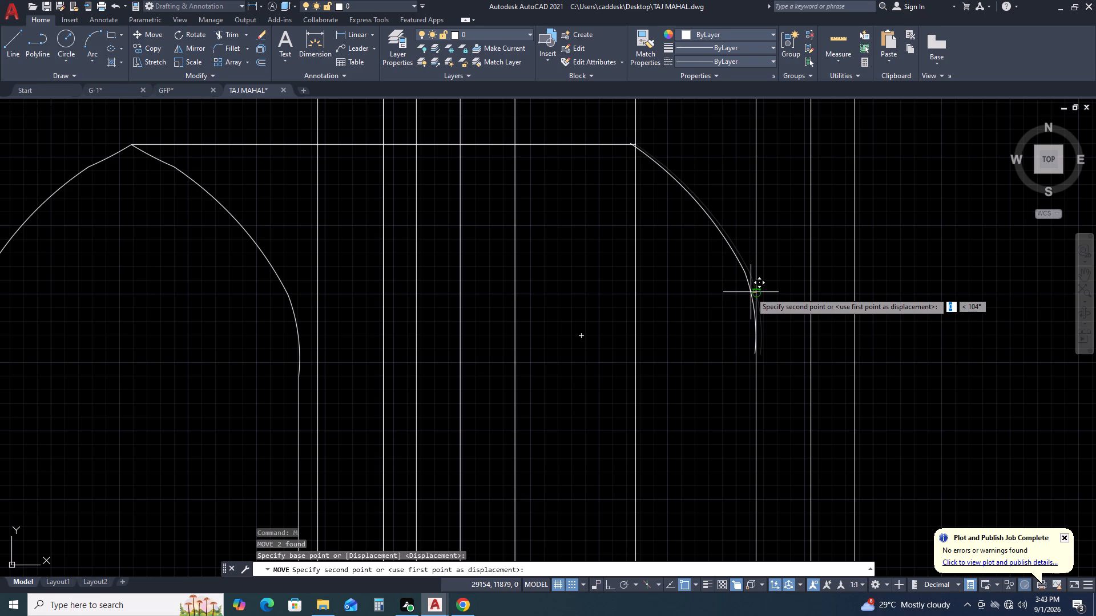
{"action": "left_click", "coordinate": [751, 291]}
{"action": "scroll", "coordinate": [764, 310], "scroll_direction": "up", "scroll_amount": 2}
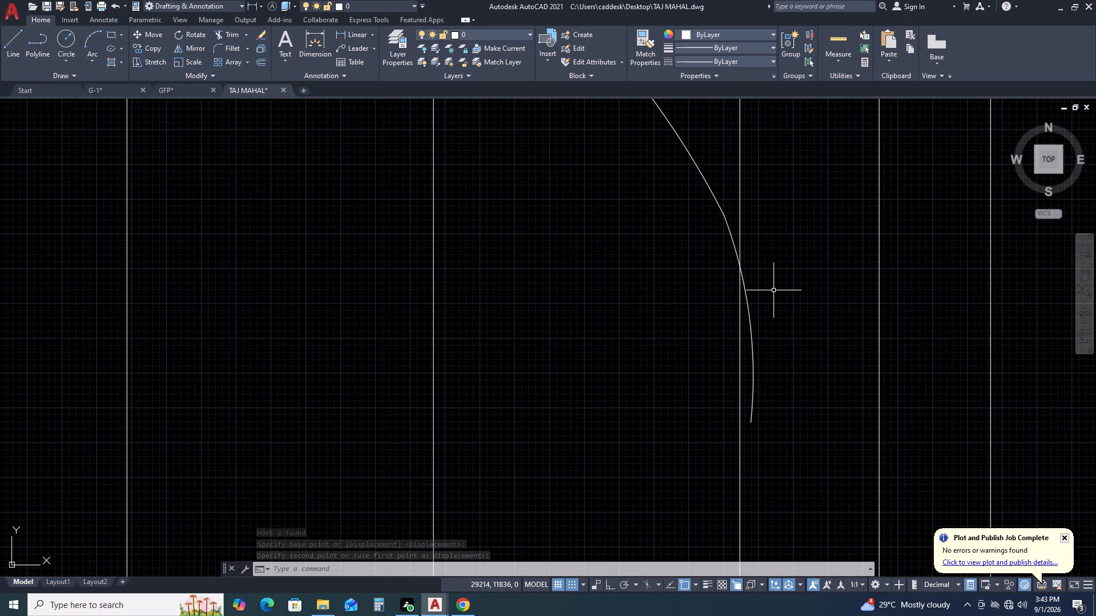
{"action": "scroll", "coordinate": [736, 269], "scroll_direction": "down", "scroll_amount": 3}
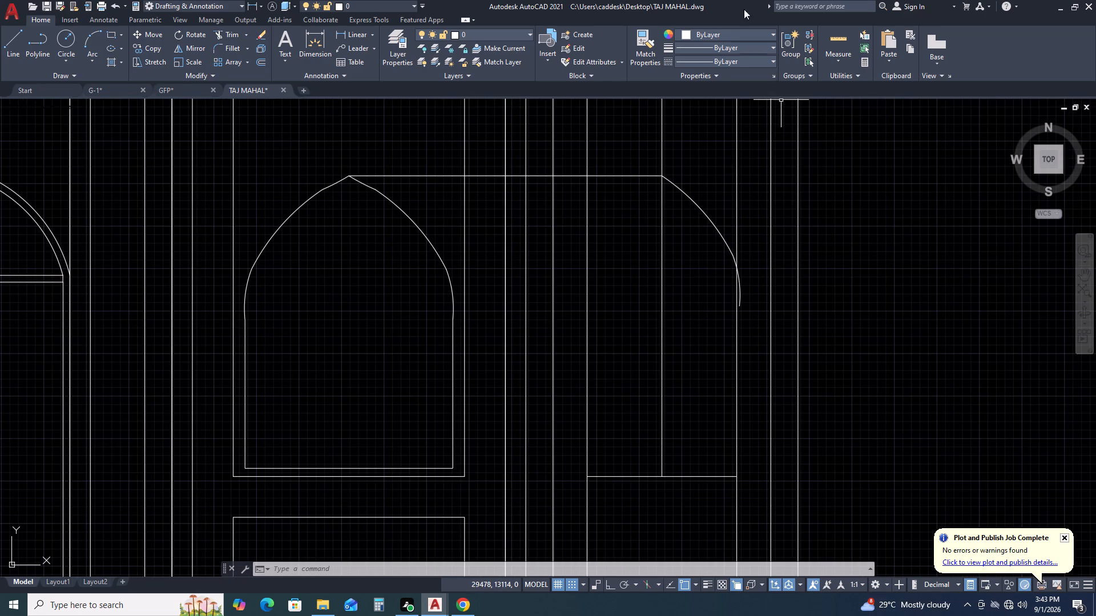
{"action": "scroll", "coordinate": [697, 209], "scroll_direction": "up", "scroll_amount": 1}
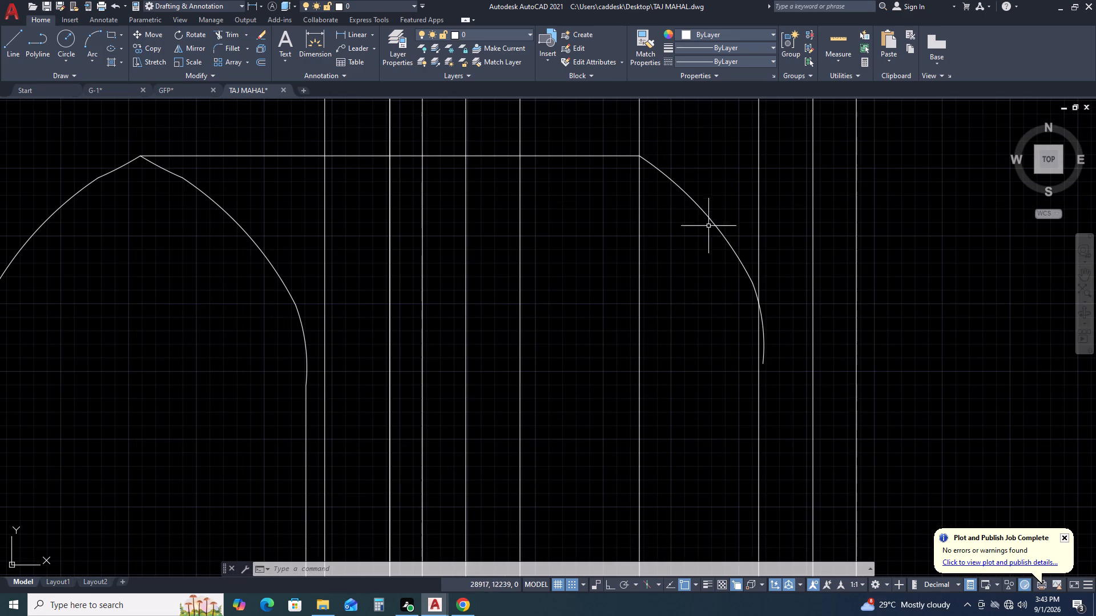
Move both segments of the copied half arch inwards so their lower end lands on the outer panel's right edge.
{"action": "left_click", "coordinate": [739, 201]}
{"action": "left_click", "coordinate": [679, 275]}
{"action": "scroll", "coordinate": [781, 324], "scroll_direction": "up", "scroll_amount": 1}
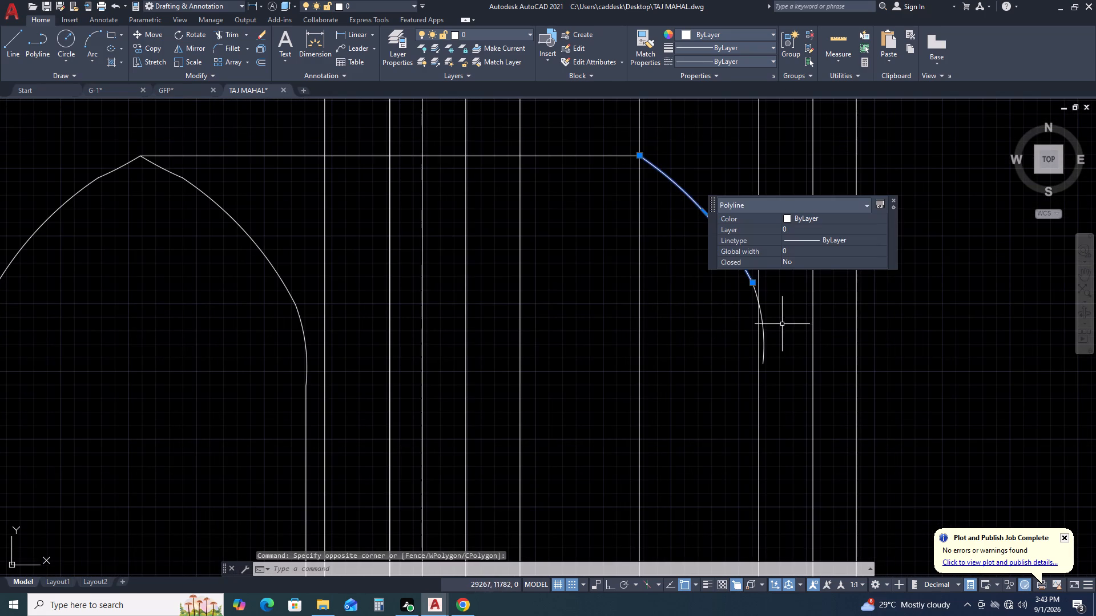
{"action": "scroll", "coordinate": [781, 324], "scroll_direction": "up", "scroll_amount": 1}
{"action": "left_click", "coordinate": [776, 321]}
{"action": "left_click", "coordinate": [727, 384]}
{"action": "middle_click_drag", "start_coordinate": [667, 342], "coordinate": [768, 309]}
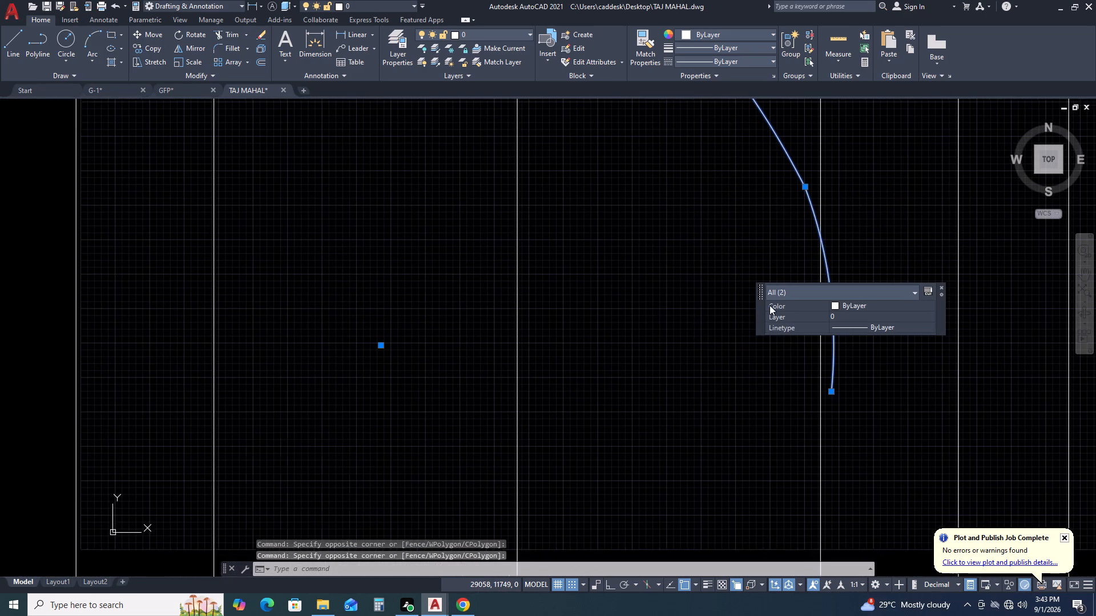
{"action": "key", "text": "m"}
{"action": "key", "text": "space"}
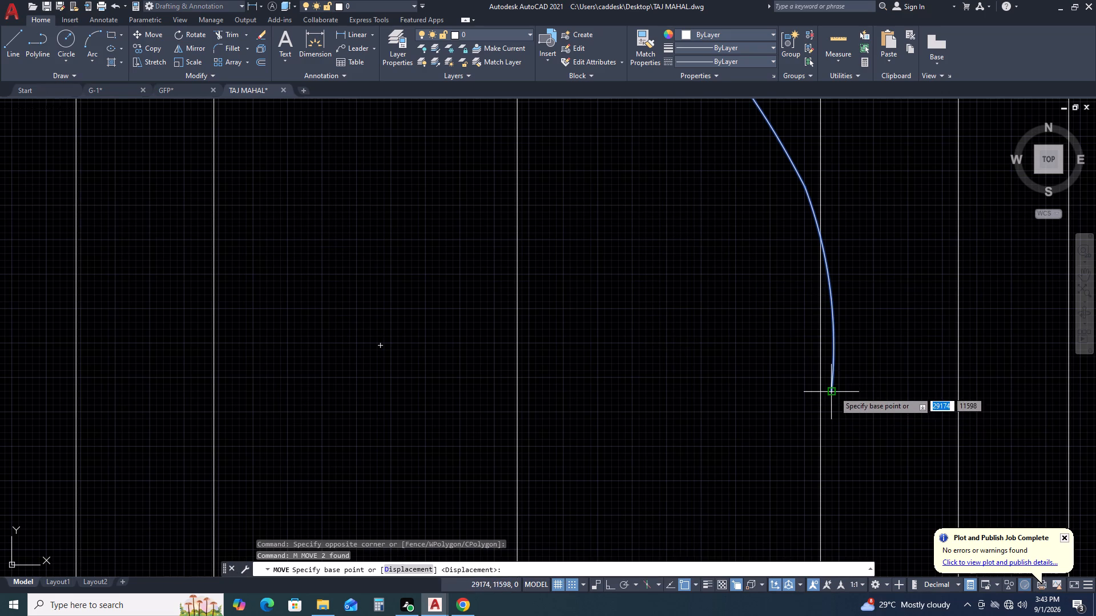
{"action": "left_click", "coordinate": [834, 391]}
{"action": "left_click", "coordinate": [819, 388]}
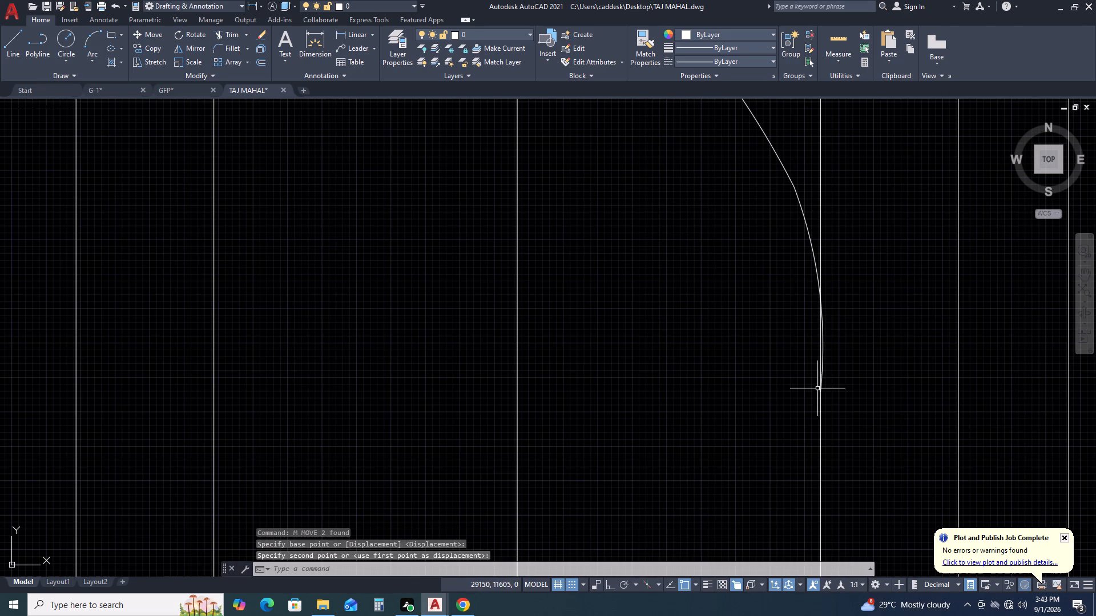
{"action": "scroll", "coordinate": [813, 335], "scroll_direction": "down", "scroll_amount": 4}
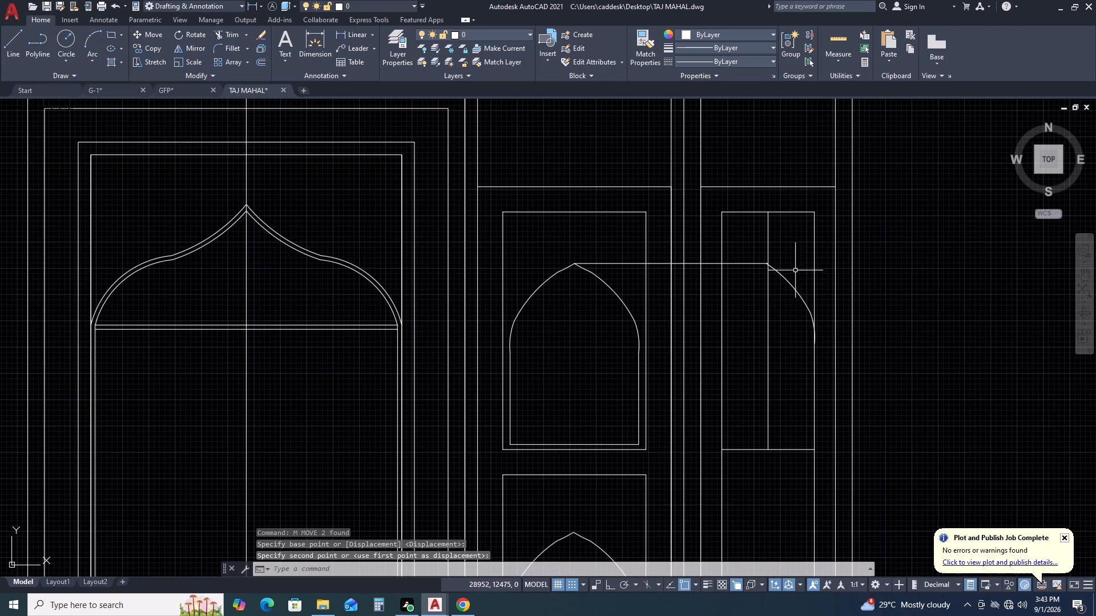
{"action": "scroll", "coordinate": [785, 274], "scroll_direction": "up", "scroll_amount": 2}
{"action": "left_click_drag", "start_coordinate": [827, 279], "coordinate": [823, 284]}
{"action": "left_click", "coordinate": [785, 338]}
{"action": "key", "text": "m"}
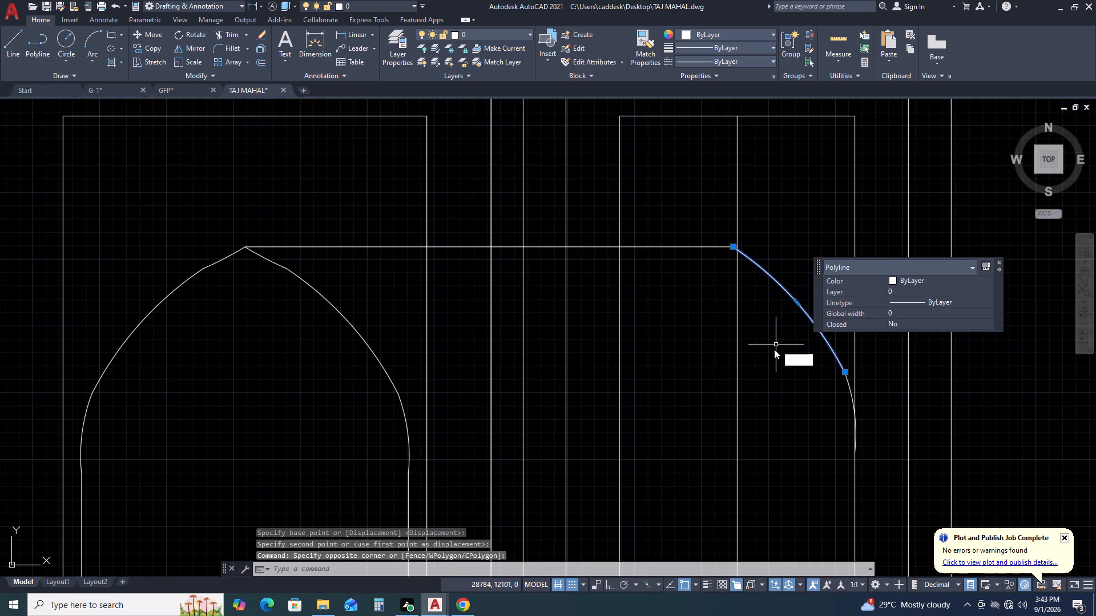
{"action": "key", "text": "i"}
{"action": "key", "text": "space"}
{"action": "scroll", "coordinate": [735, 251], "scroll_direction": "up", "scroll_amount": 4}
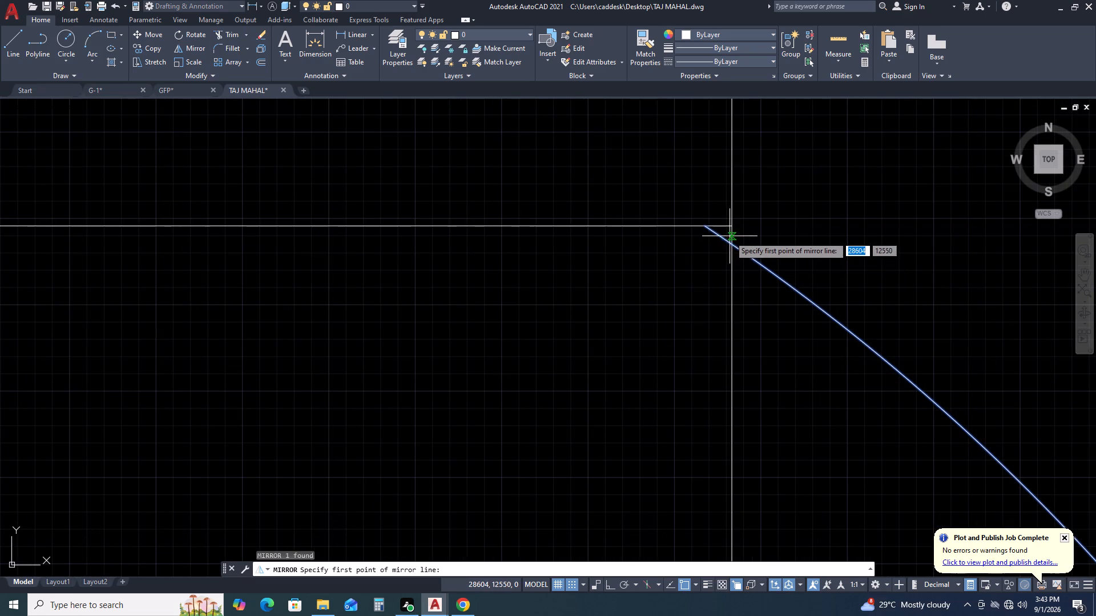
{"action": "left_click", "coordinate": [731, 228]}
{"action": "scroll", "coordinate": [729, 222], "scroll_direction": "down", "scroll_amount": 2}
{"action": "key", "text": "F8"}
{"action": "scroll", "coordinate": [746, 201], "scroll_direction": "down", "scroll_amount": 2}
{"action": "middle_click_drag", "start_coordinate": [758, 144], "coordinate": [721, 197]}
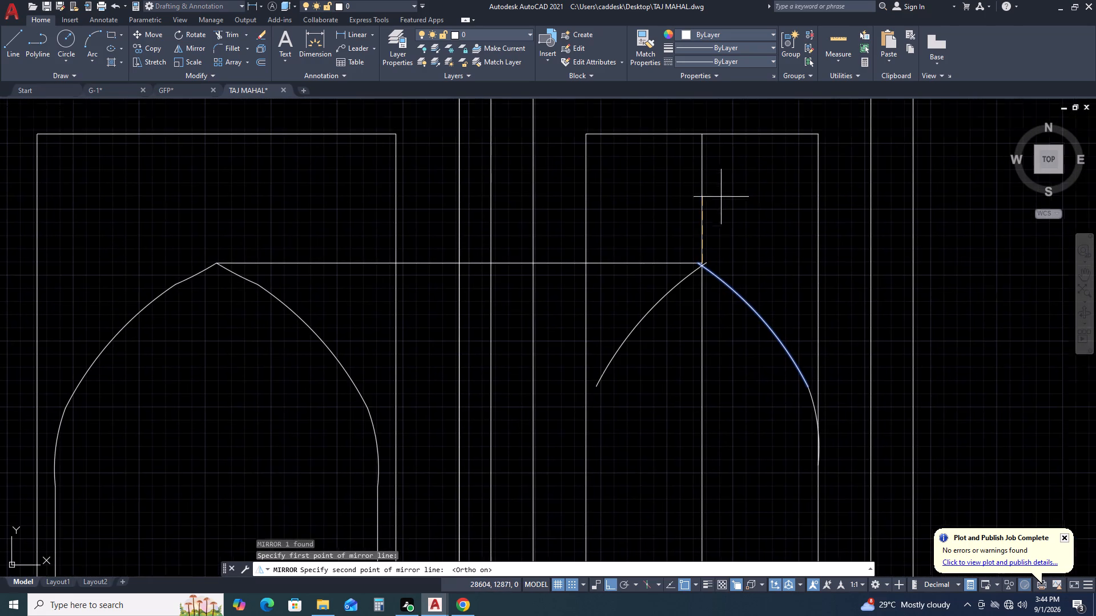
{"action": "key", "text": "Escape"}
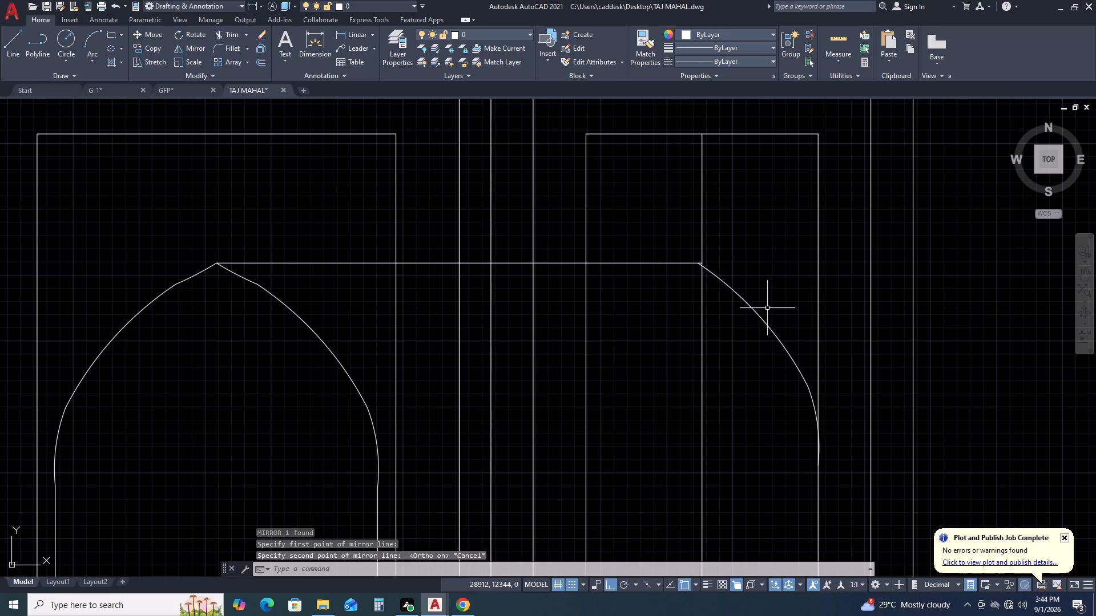
Mirror both segments of the half arch about the outer panel's vertical centre line, keeping the originals.
{"action": "left_click", "coordinate": [676, 231]}
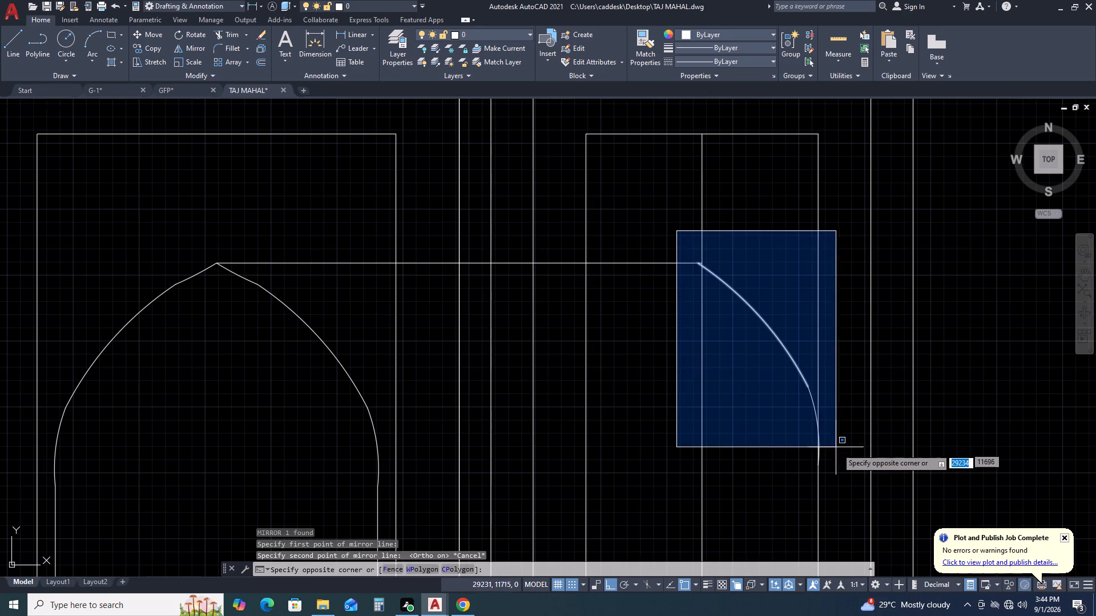
{"action": "left_click", "coordinate": [829, 479]}
{"action": "middle_click_drag", "start_coordinate": [828, 432], "coordinate": [735, 294]}
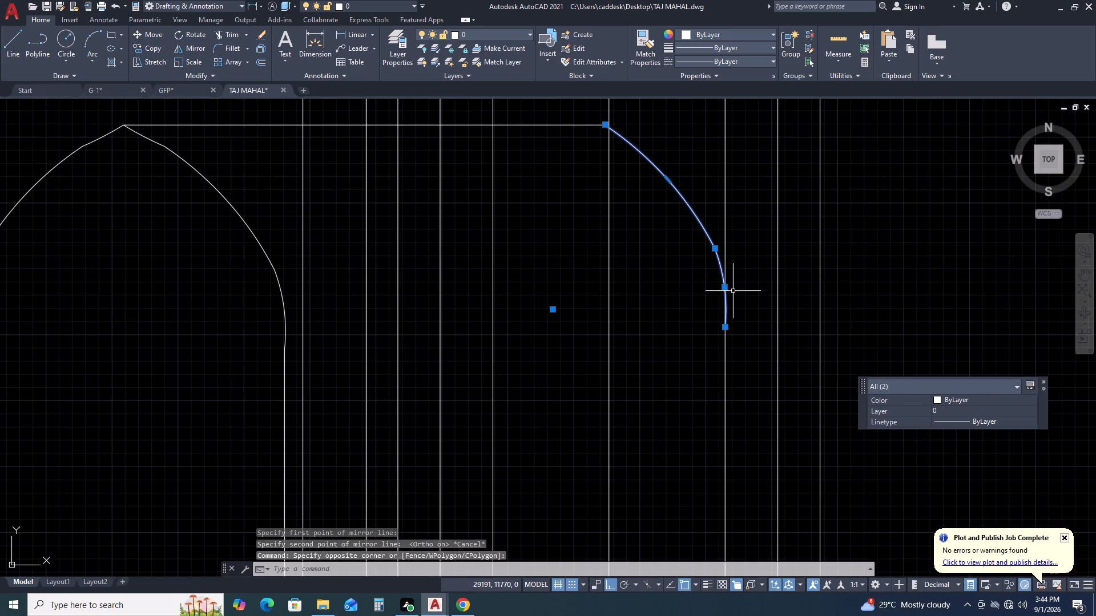
{"action": "key", "text": "m"}
{"action": "key", "text": "i"}
{"action": "key", "text": "space"}
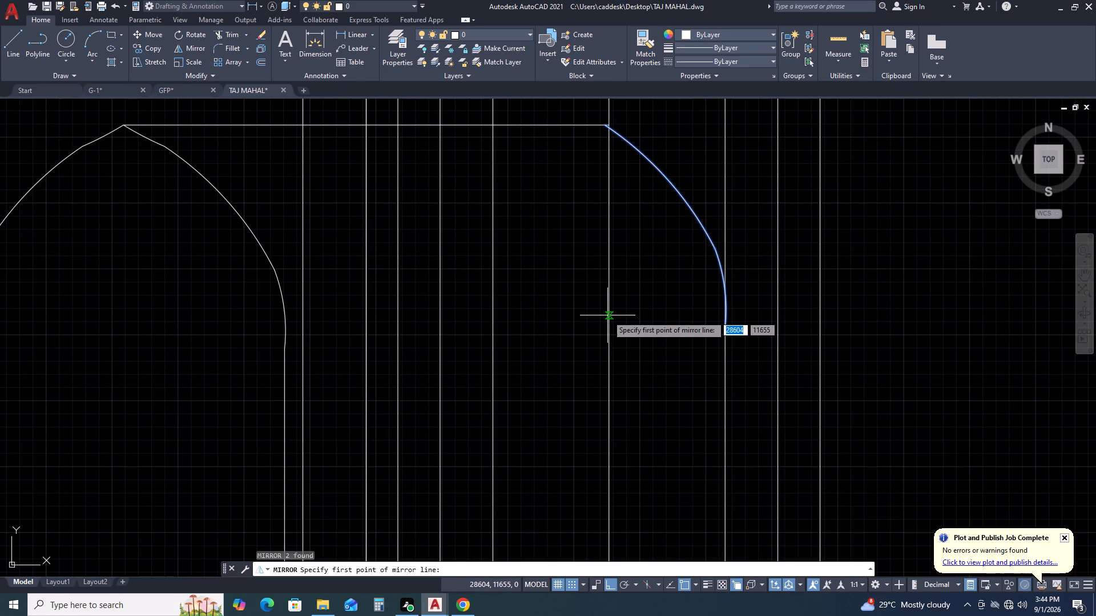
{"action": "left_click", "coordinate": [607, 315]}
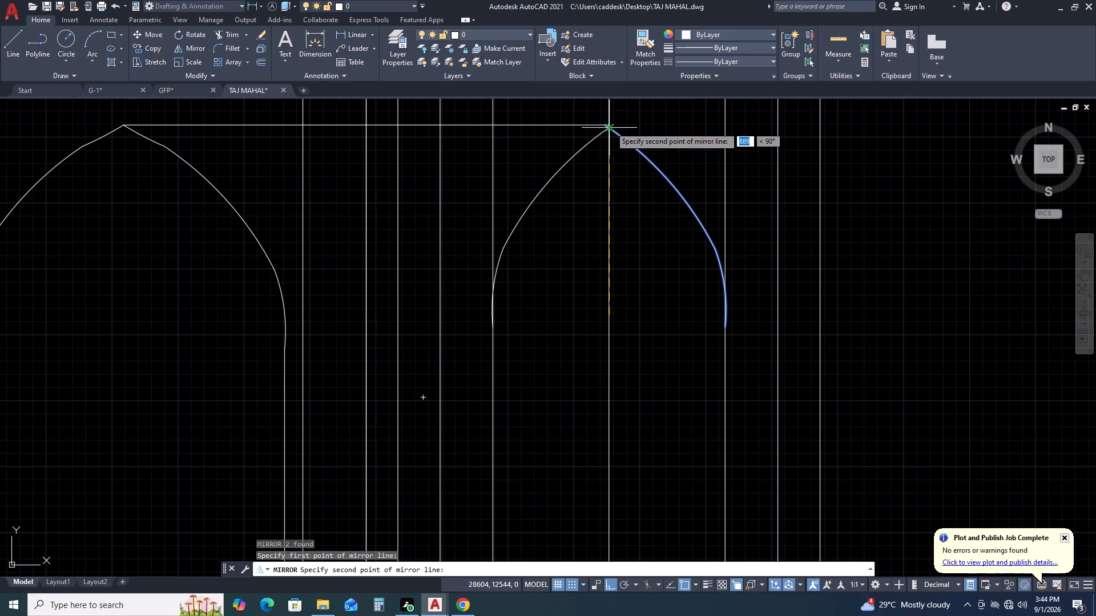
{"action": "left_click", "coordinate": [610, 122]}
{"action": "left_click_drag", "start_coordinate": [630, 164], "coordinate": [610, 122]}
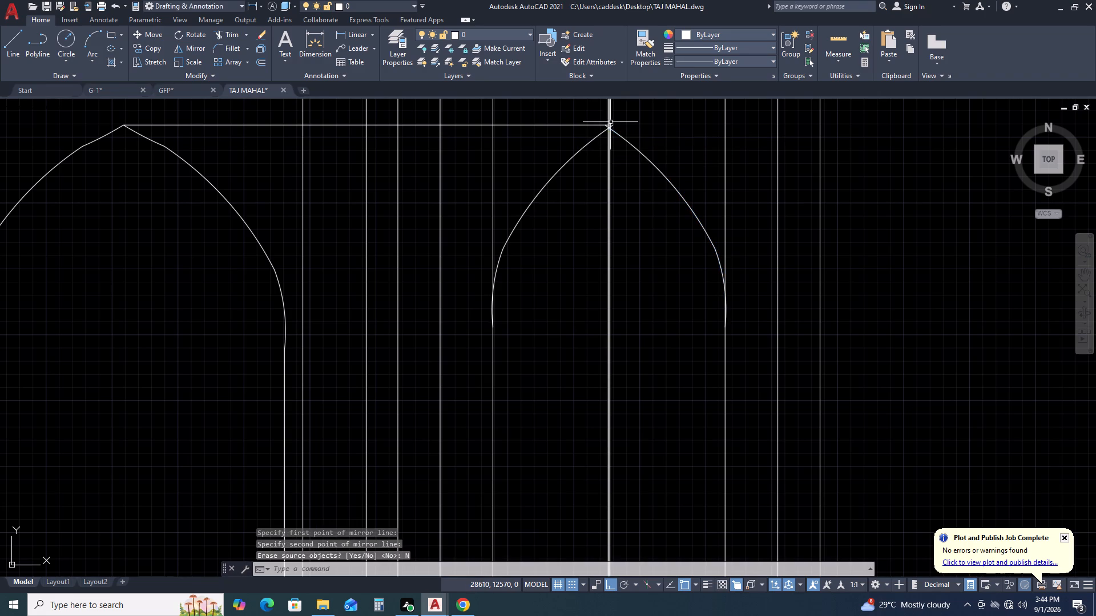
{"action": "middle_click_drag", "start_coordinate": [614, 135], "coordinate": [630, 203]}
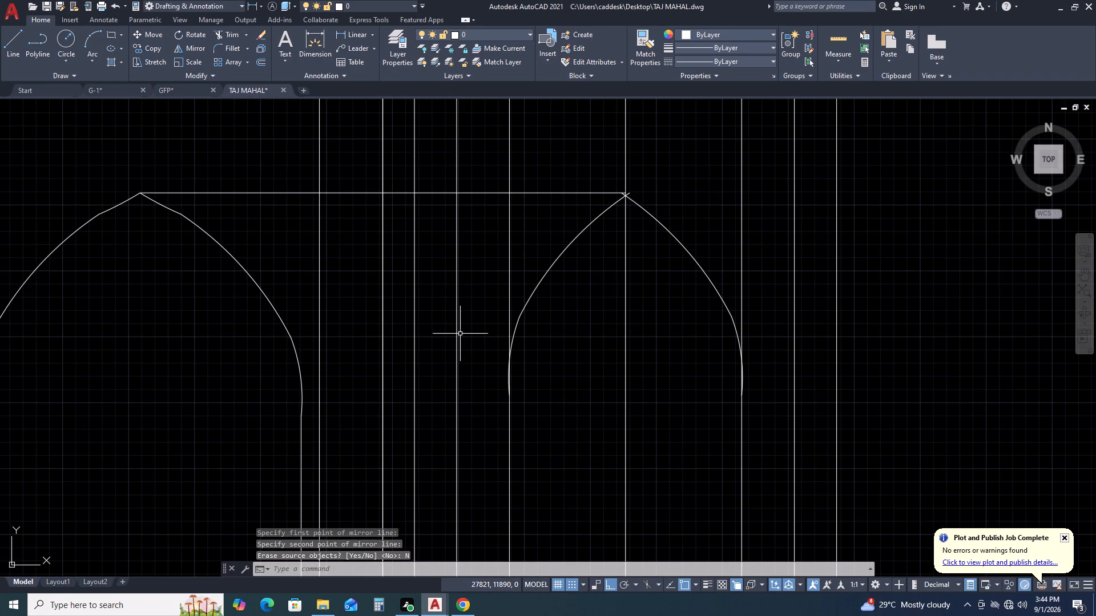
Trim the lower arc portions that bulge past the outer panel's left and right edges.
{"action": "type", "text": "TR"}
{"action": "key", "text": "space"}
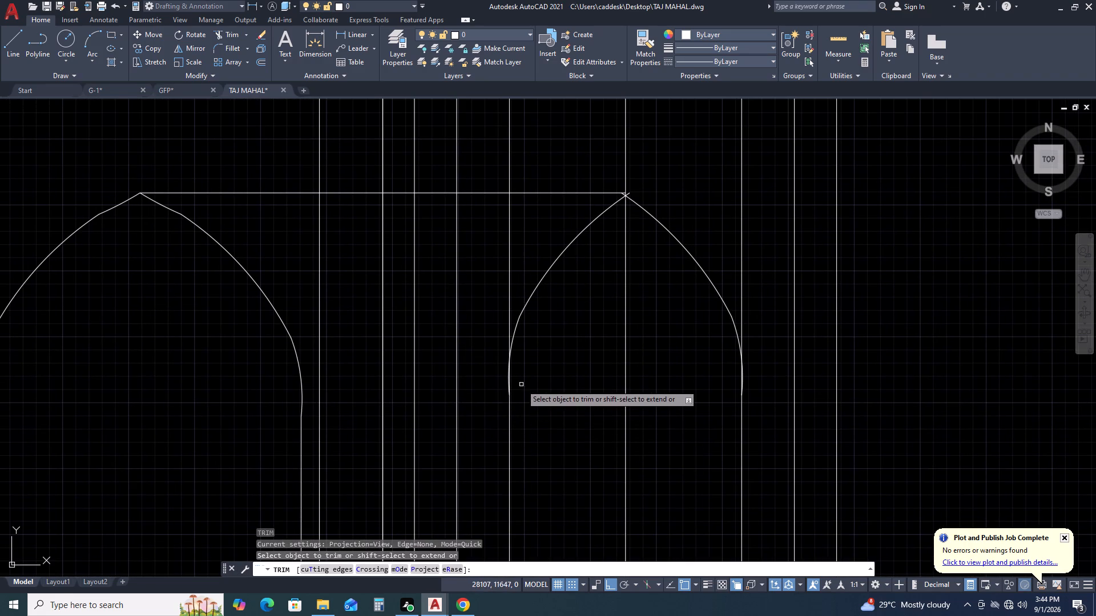
{"action": "scroll", "coordinate": [521, 384], "scroll_direction": "up", "scroll_amount": 2}
{"action": "left_click", "coordinate": [484, 358]}
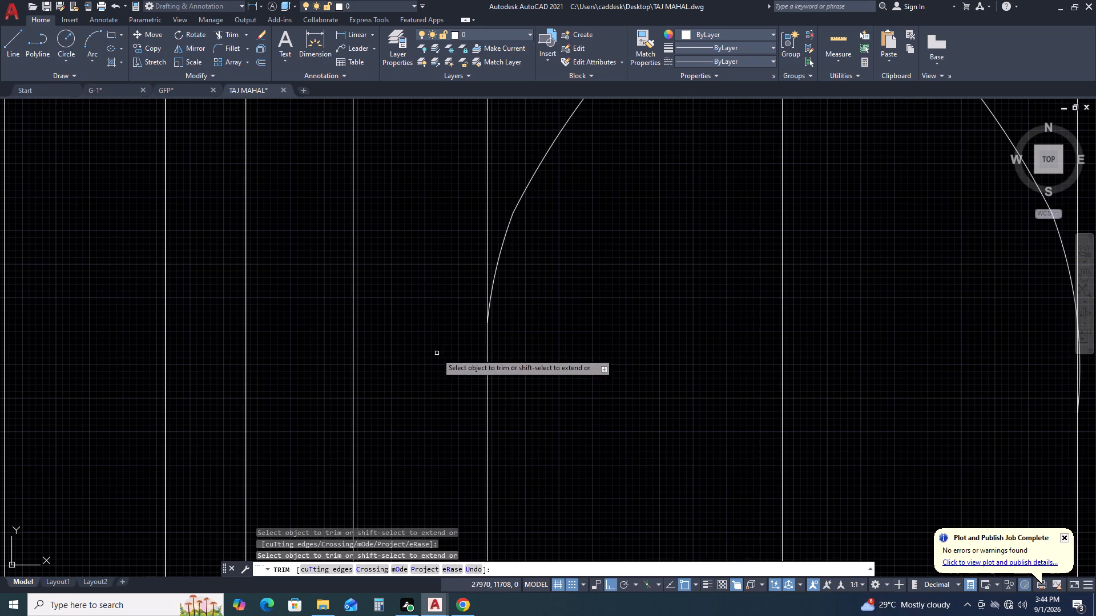
{"action": "scroll", "coordinate": [426, 352], "scroll_direction": "down", "scroll_amount": 1}
{"action": "scroll", "coordinate": [458, 390], "scroll_direction": "up", "scroll_amount": 2}
{"action": "scroll", "coordinate": [473, 355], "scroll_direction": "down", "scroll_amount": 2}
{"action": "scroll", "coordinate": [473, 355], "scroll_direction": "up", "scroll_amount": 1}
{"action": "scroll", "coordinate": [473, 355], "scroll_direction": "down", "scroll_amount": 1}
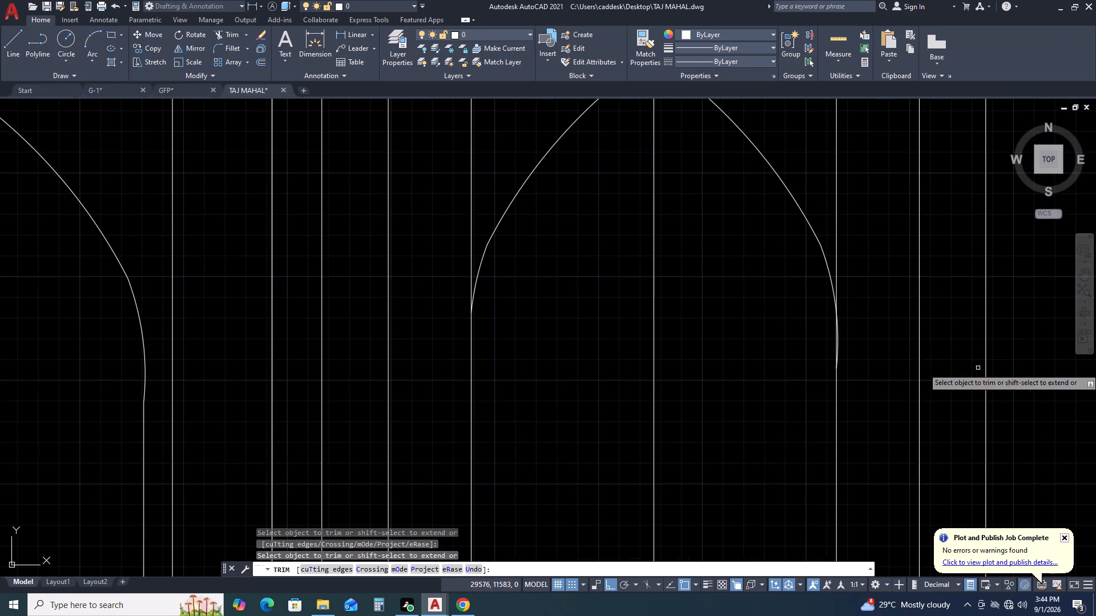
{"action": "scroll", "coordinate": [847, 365], "scroll_direction": "up", "scroll_amount": 2}
{"action": "scroll", "coordinate": [828, 313], "scroll_direction": "up", "scroll_amount": 2}
{"action": "left_click", "coordinate": [797, 321]}
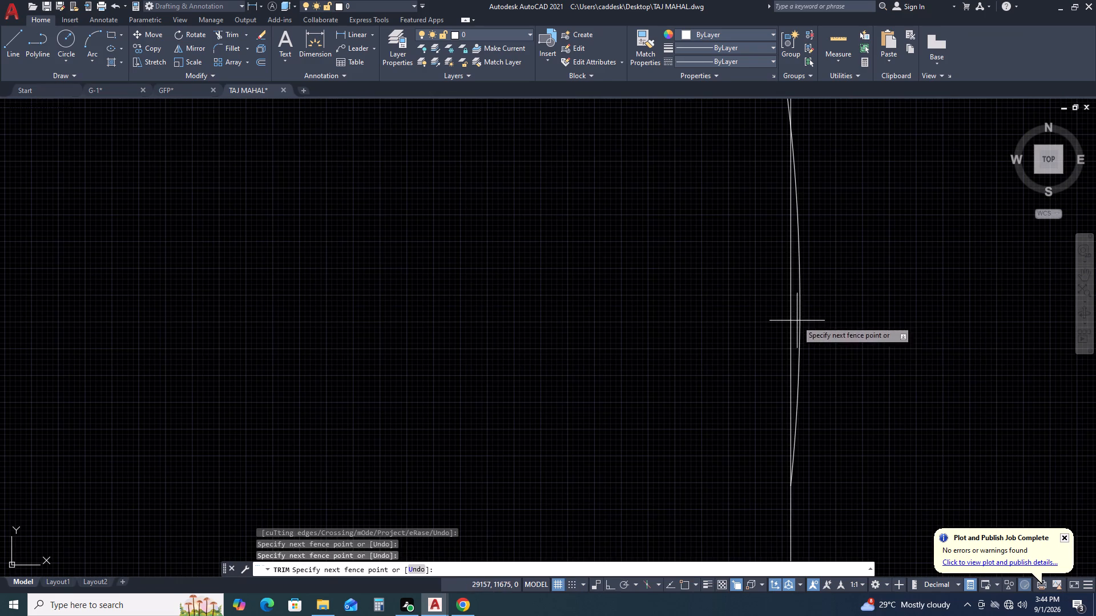
{"action": "left_click", "coordinate": [813, 350]}
Trim the crossing arch tips above the outer panel's apex and remove the horizontal guide line there.
{"action": "scroll", "coordinate": [817, 361], "scroll_direction": "down", "scroll_amount": 1}
{"action": "scroll", "coordinate": [819, 363], "scroll_direction": "up", "scroll_amount": 1}
{"action": "scroll", "coordinate": [825, 368], "scroll_direction": "down", "scroll_amount": 4}
{"action": "middle_click_drag", "start_coordinate": [820, 196], "coordinate": [806, 477]}
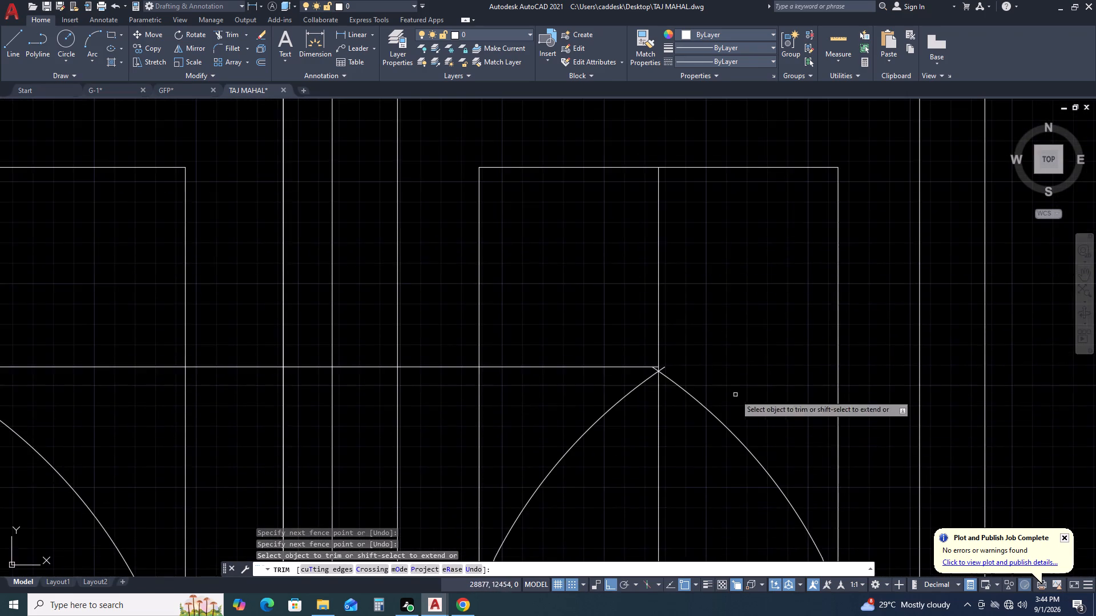
{"action": "scroll", "coordinate": [619, 360], "scroll_direction": "up", "scroll_amount": 3}
{"action": "scroll", "coordinate": [791, 406], "scroll_direction": "up", "scroll_amount": 2}
{"action": "left_click", "coordinate": [837, 416]}
{"action": "left_click", "coordinate": [797, 362]}
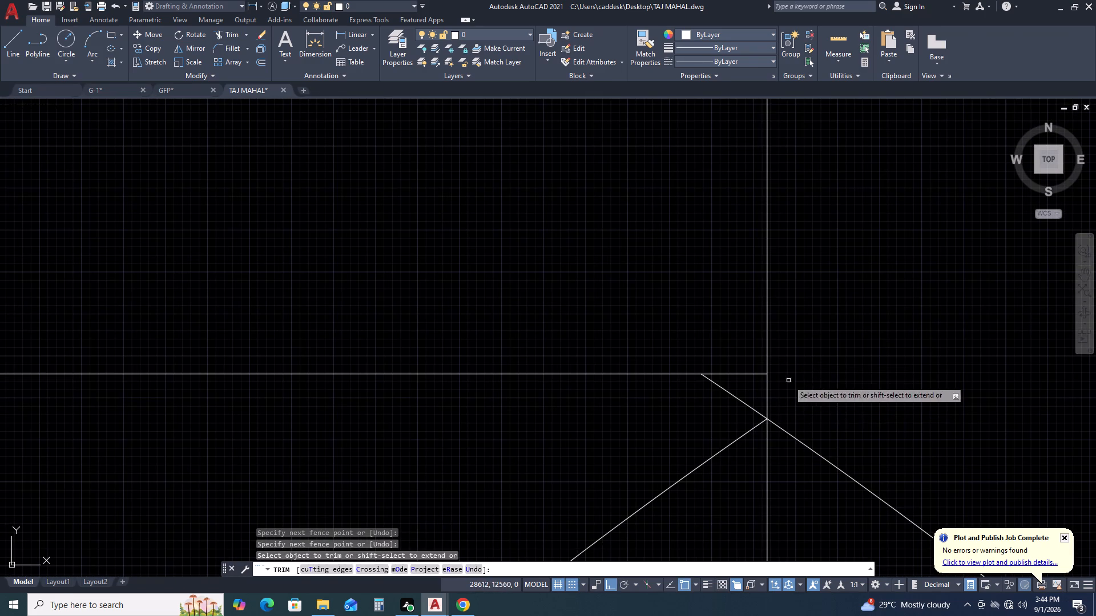
{"action": "left_click_drag", "start_coordinate": [736, 417], "coordinate": [736, 407]}
{"action": "left_click", "coordinate": [746, 355]}
{"action": "scroll", "coordinate": [765, 418], "scroll_direction": "down", "scroll_amount": 8}
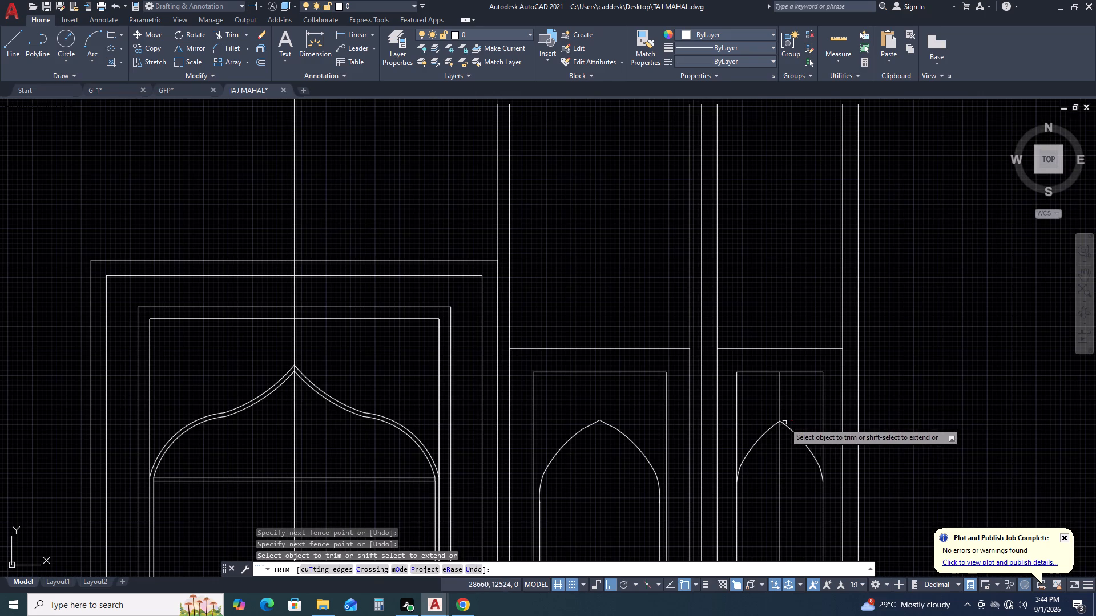
{"action": "key", "text": "Escape"}
Delete the vertical centre line of the outer bay's upper panel.
{"action": "left_click", "coordinate": [785, 400]}
{"action": "left_click", "coordinate": [732, 381]}
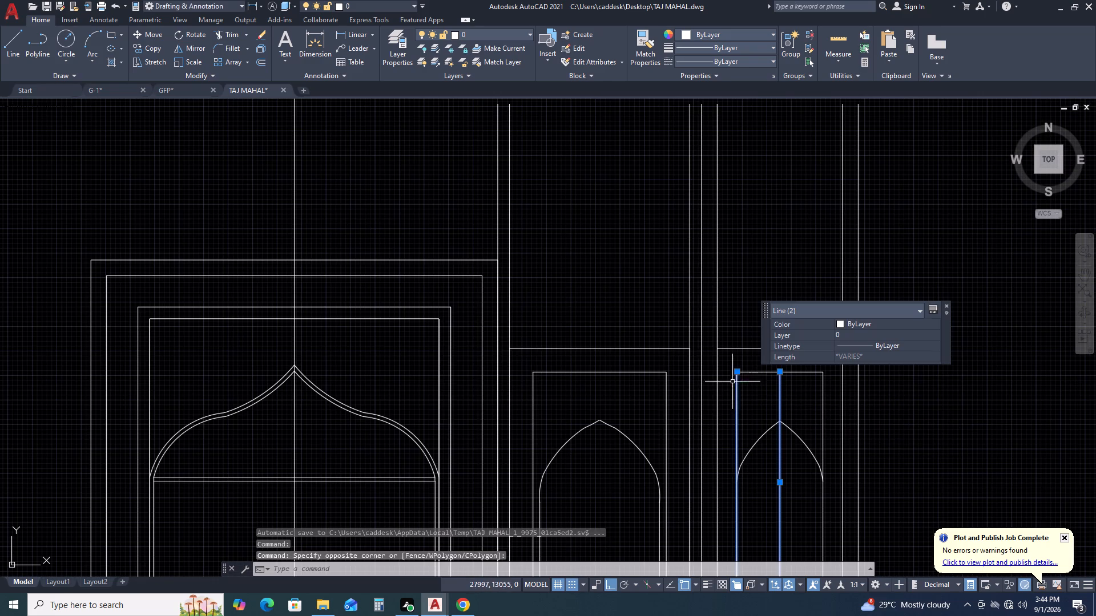
{"action": "key", "text": "Escape"}
{"action": "left_click", "coordinate": [812, 406]}
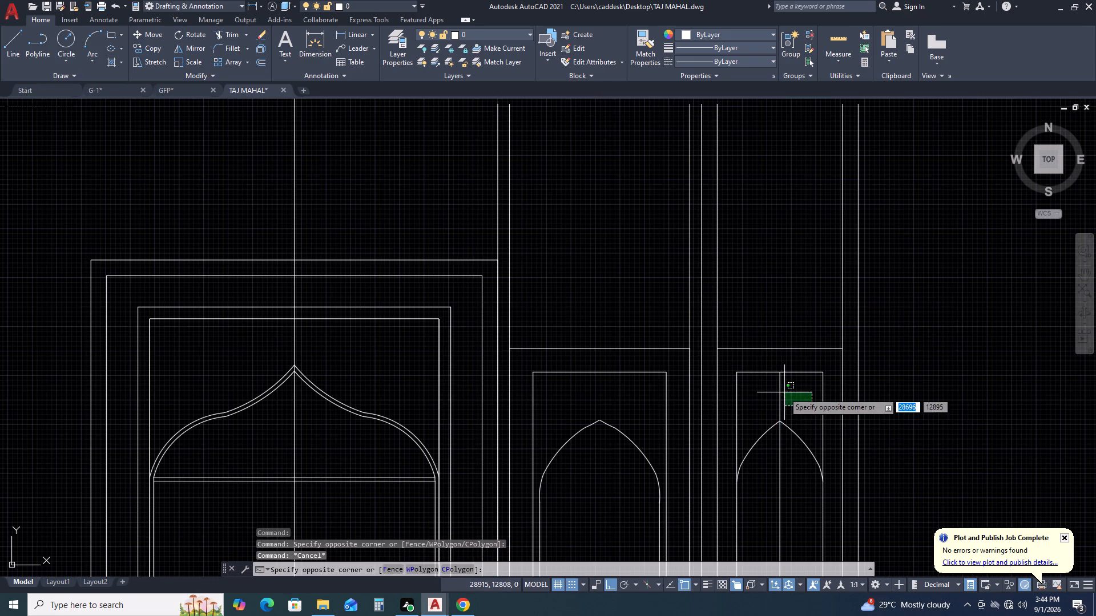
{"action": "left_click", "coordinate": [783, 392]}
{"action": "left_click", "coordinate": [776, 387]}
{"action": "left_click", "coordinate": [782, 386]}
{"action": "left_click", "coordinate": [772, 383]}
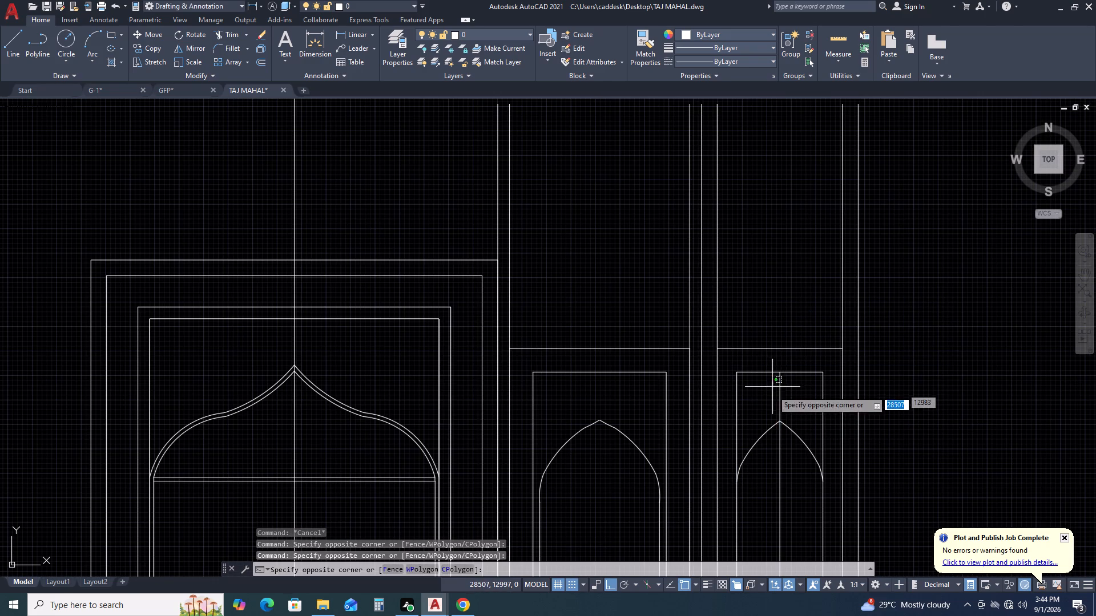
{"action": "left_click", "coordinate": [791, 403]}
{"action": "left_click", "coordinate": [791, 398]}
{"action": "left_click", "coordinate": [759, 374]}
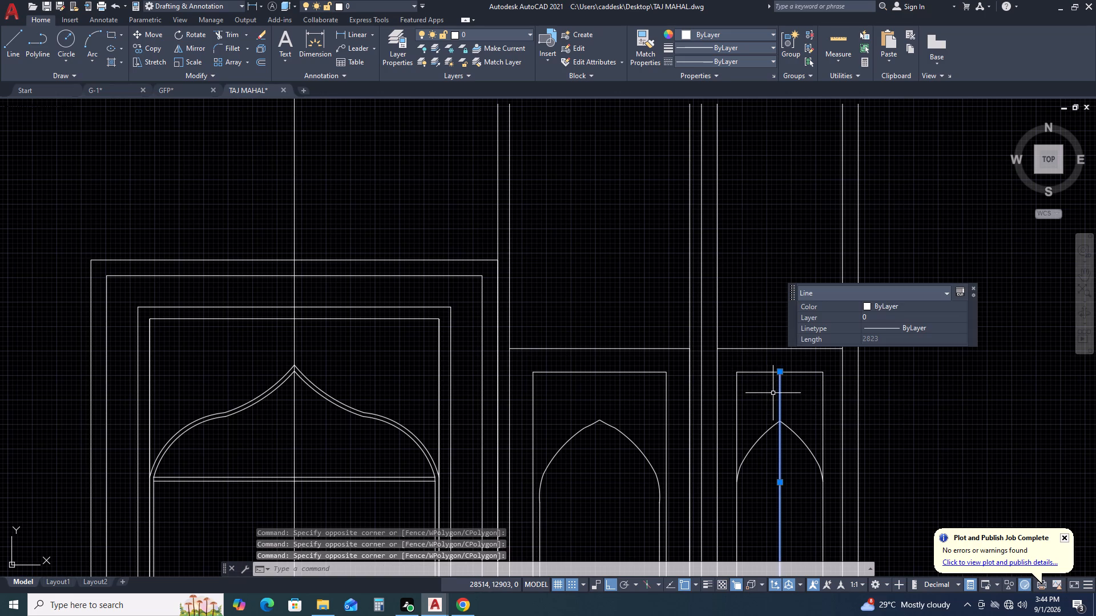
{"action": "key", "text": "Delete"}
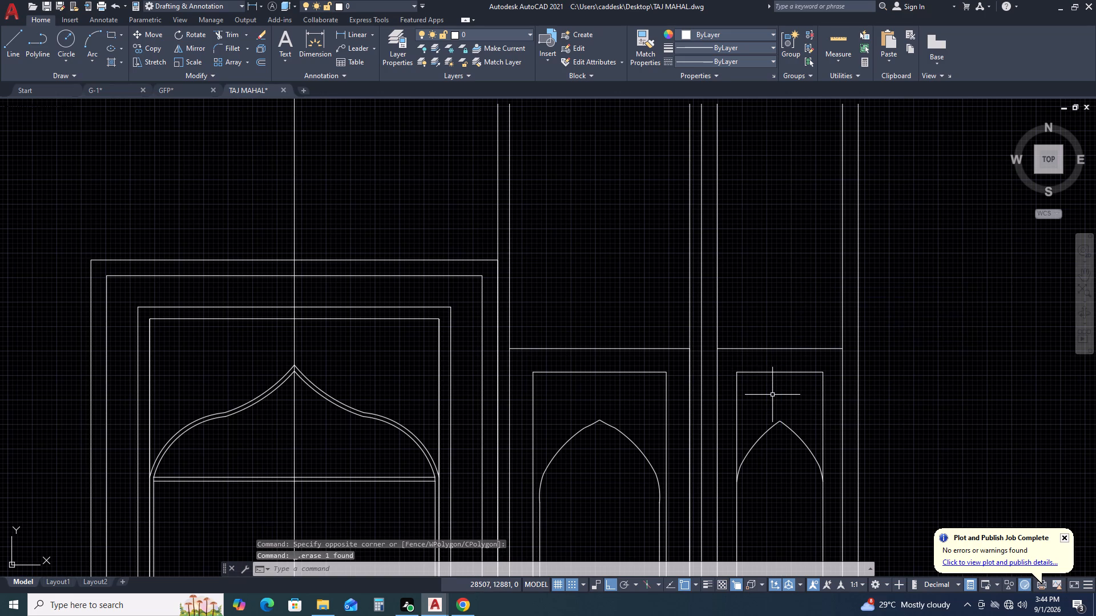
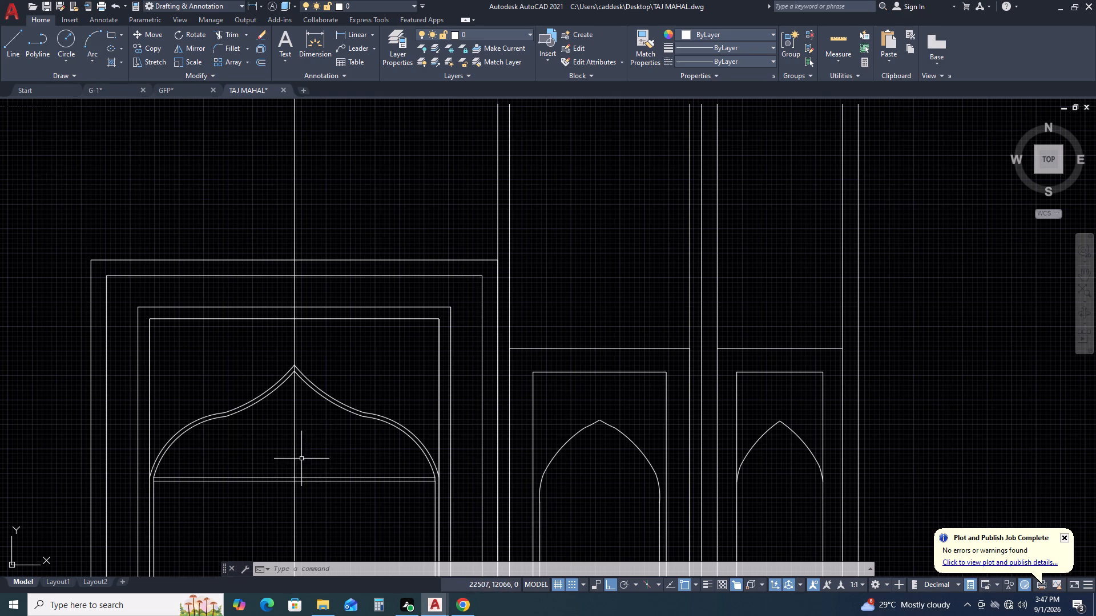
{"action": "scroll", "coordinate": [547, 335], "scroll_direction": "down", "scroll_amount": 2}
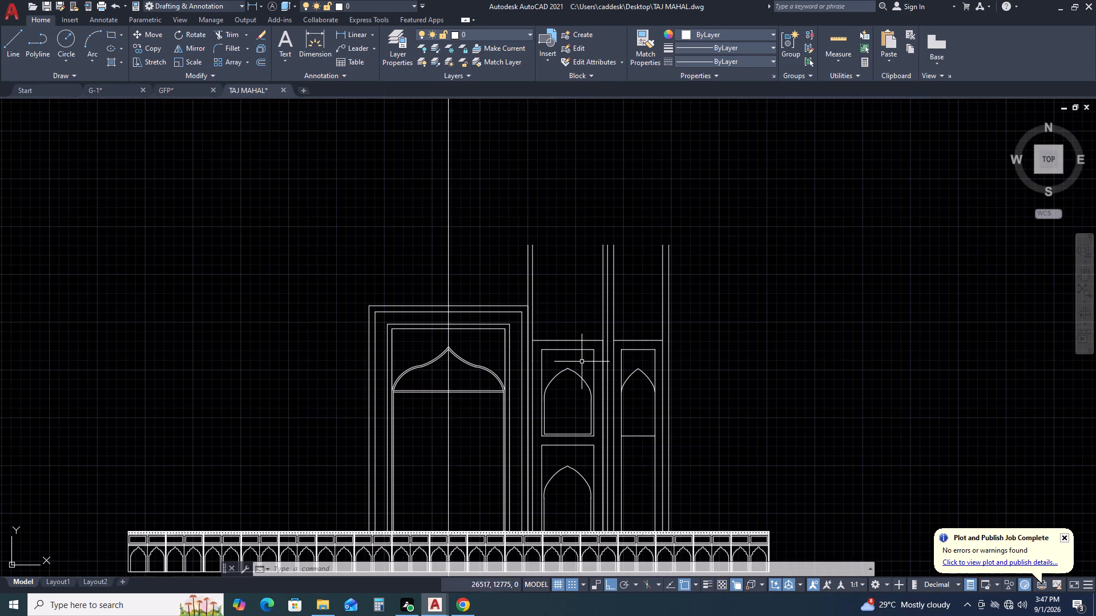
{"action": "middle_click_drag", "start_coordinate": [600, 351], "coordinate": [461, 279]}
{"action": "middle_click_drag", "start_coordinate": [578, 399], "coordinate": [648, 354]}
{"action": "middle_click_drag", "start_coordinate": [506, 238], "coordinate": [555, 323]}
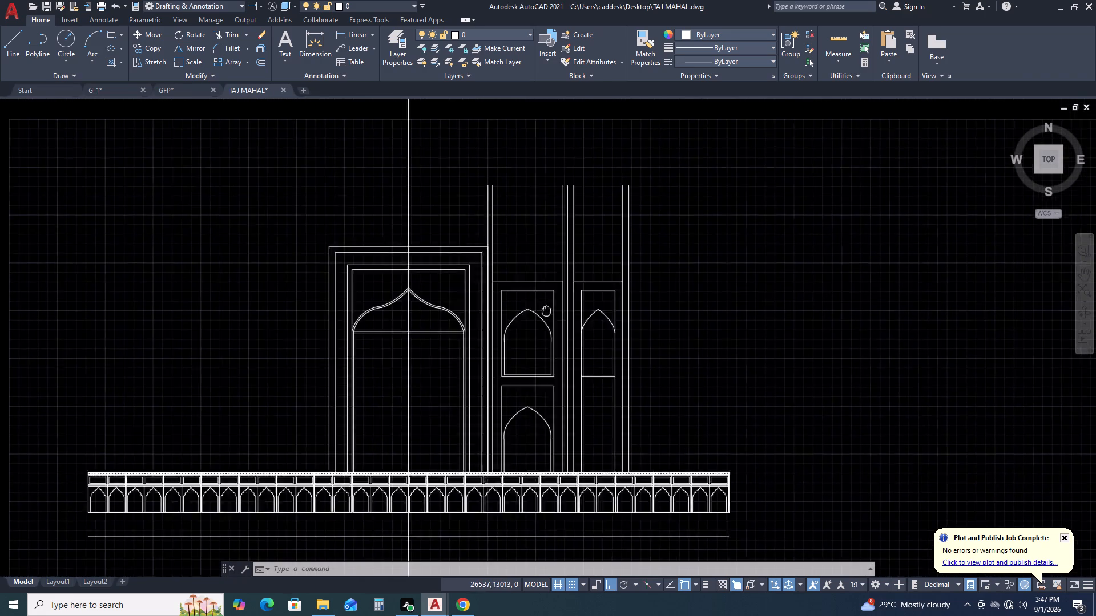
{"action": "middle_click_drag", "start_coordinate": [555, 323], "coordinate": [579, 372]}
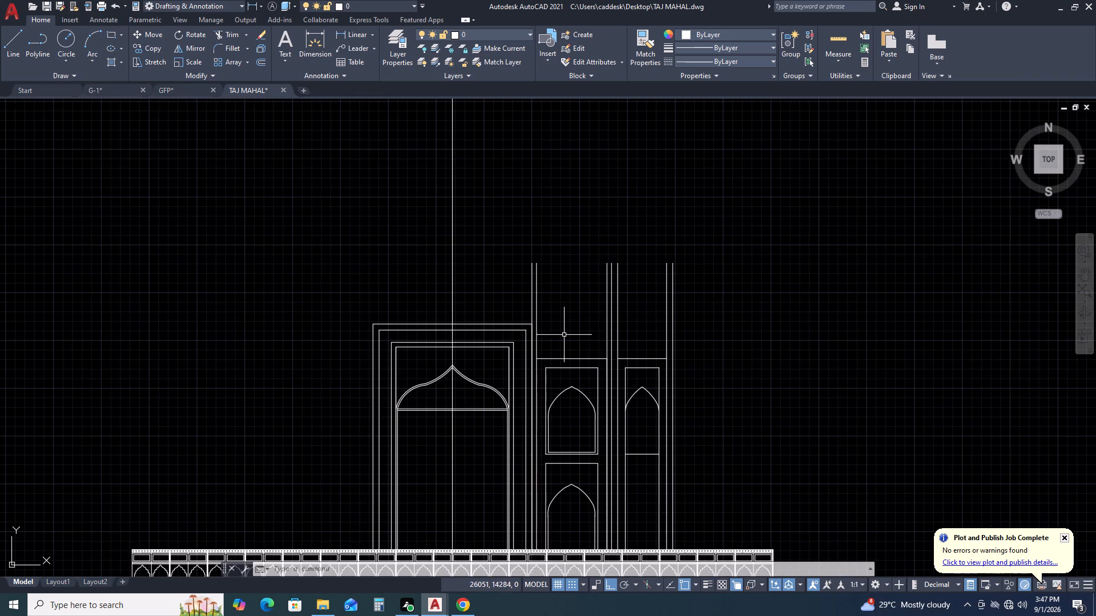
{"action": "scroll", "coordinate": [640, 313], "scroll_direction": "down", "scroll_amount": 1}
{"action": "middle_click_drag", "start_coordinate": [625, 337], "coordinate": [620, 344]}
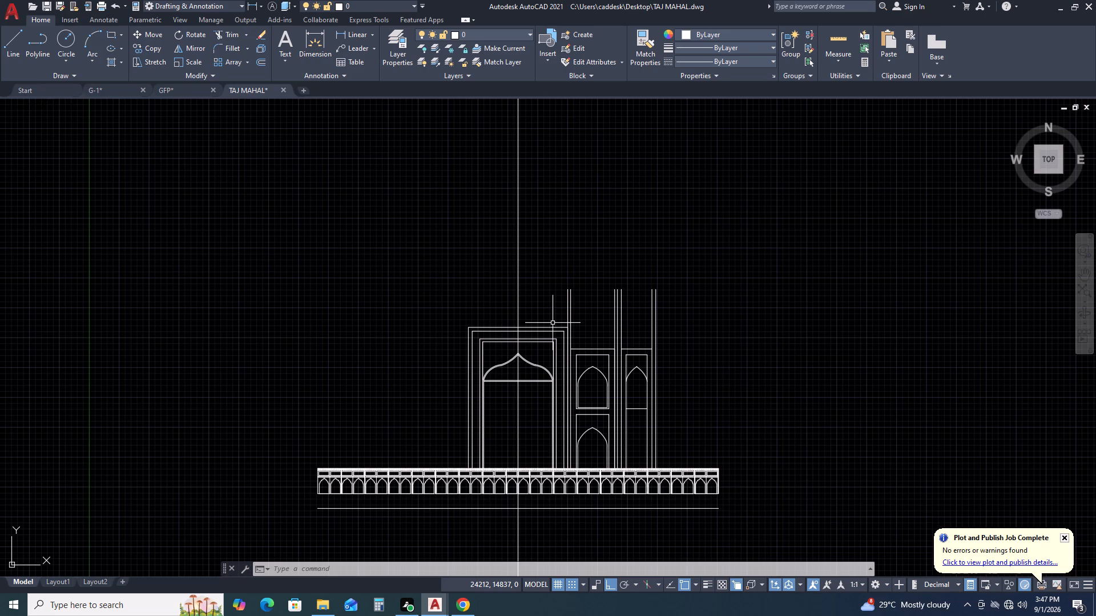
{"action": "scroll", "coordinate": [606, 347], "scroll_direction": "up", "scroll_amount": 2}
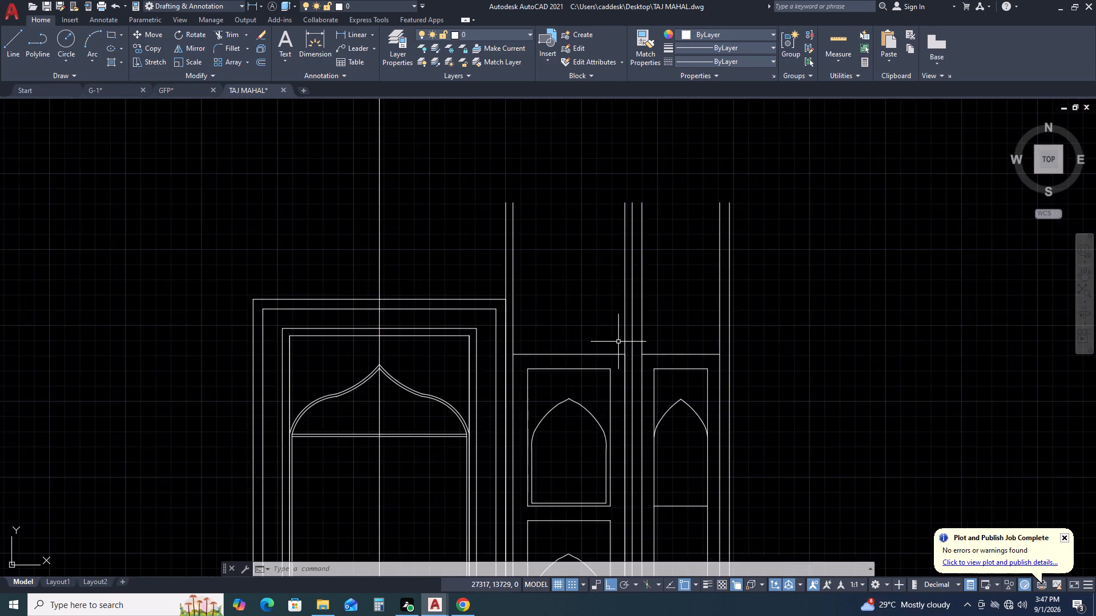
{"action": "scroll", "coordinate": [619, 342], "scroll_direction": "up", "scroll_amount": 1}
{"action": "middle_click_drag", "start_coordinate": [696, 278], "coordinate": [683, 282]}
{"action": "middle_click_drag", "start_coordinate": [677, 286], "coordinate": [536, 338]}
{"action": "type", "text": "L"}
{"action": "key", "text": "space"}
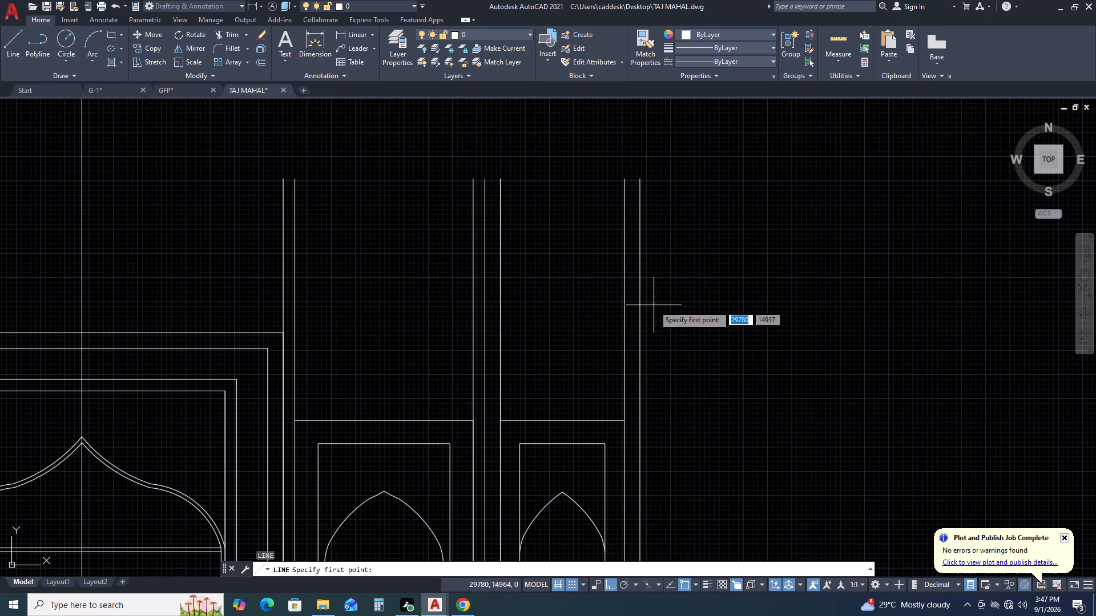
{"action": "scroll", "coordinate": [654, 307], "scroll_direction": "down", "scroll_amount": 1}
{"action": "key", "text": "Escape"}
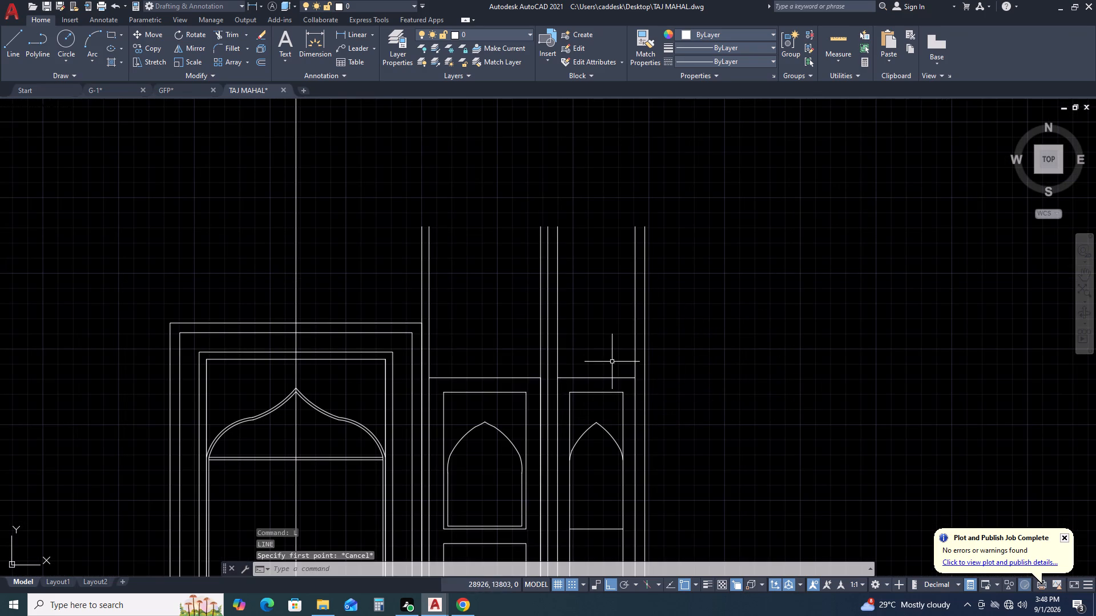
Offset the horizontal line above the upper arch panel 300 upward in both the narrower outer bay and the wider bay.
{"action": "left_click", "coordinate": [609, 370]}
{"action": "left_click", "coordinate": [590, 382]}
{"action": "type", "text": "O"}
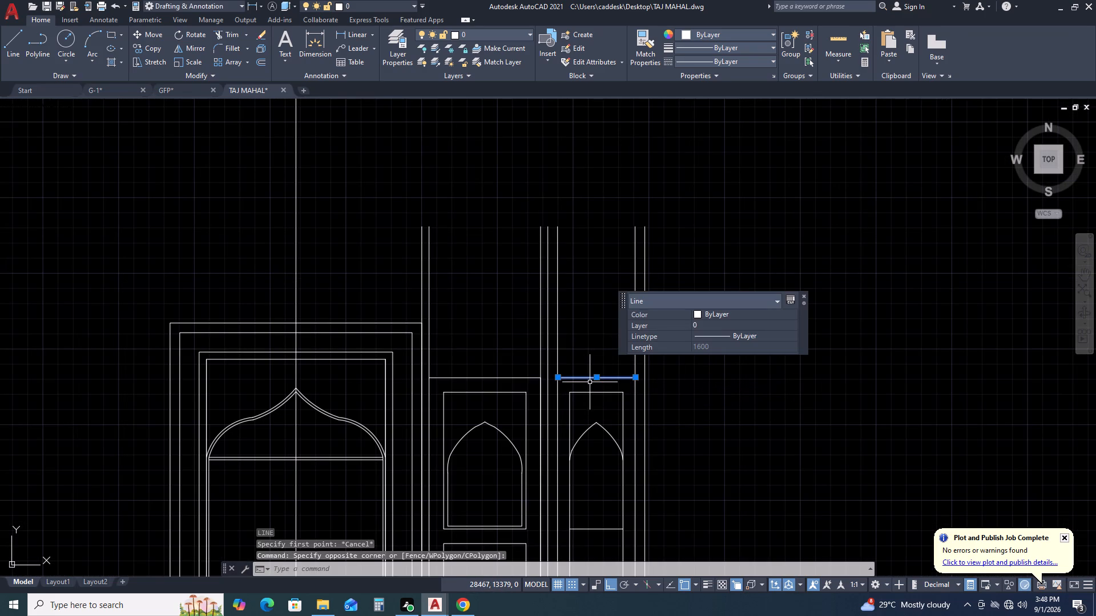
{"action": "key", "text": "space"}
{"action": "type", "text": "300"}
{"action": "key", "text": "Return"}
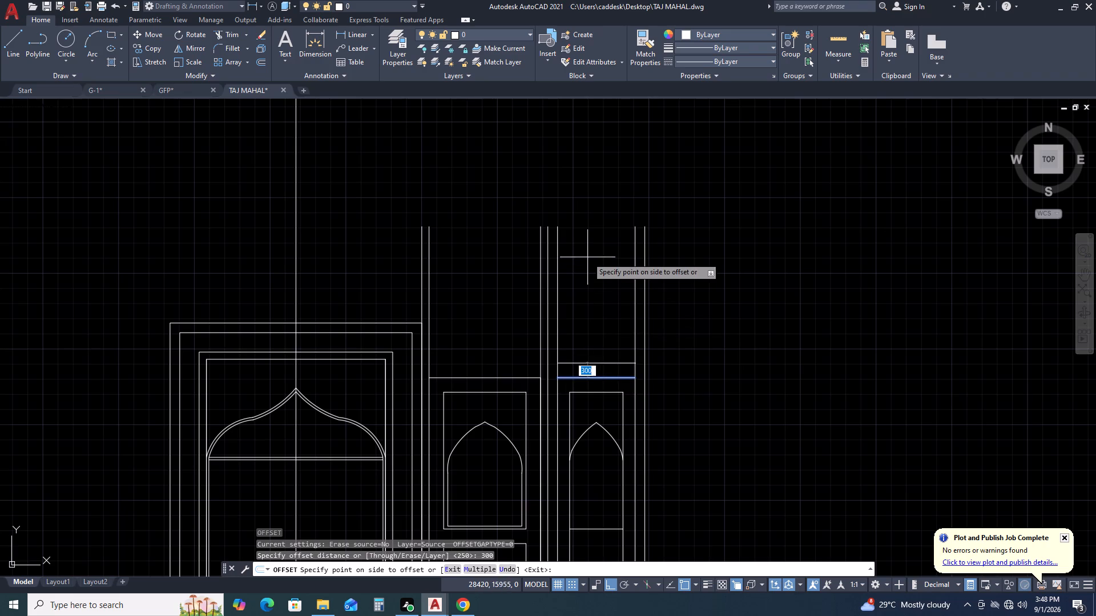
{"action": "left_click", "coordinate": [587, 255]}
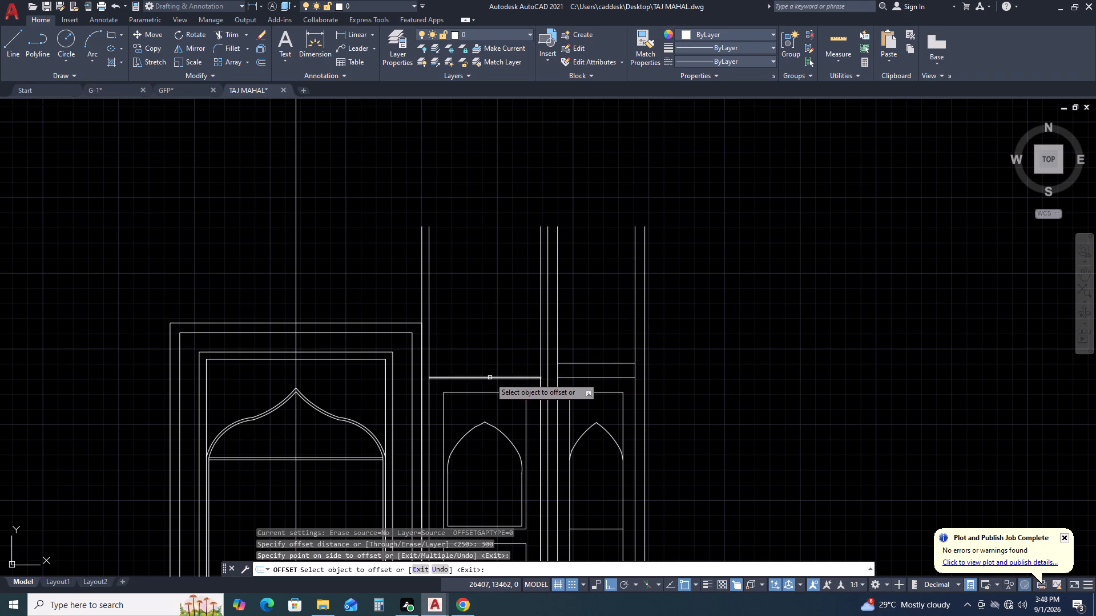
{"action": "left_click", "coordinate": [490, 378]}
{"action": "left_click", "coordinate": [497, 327]}
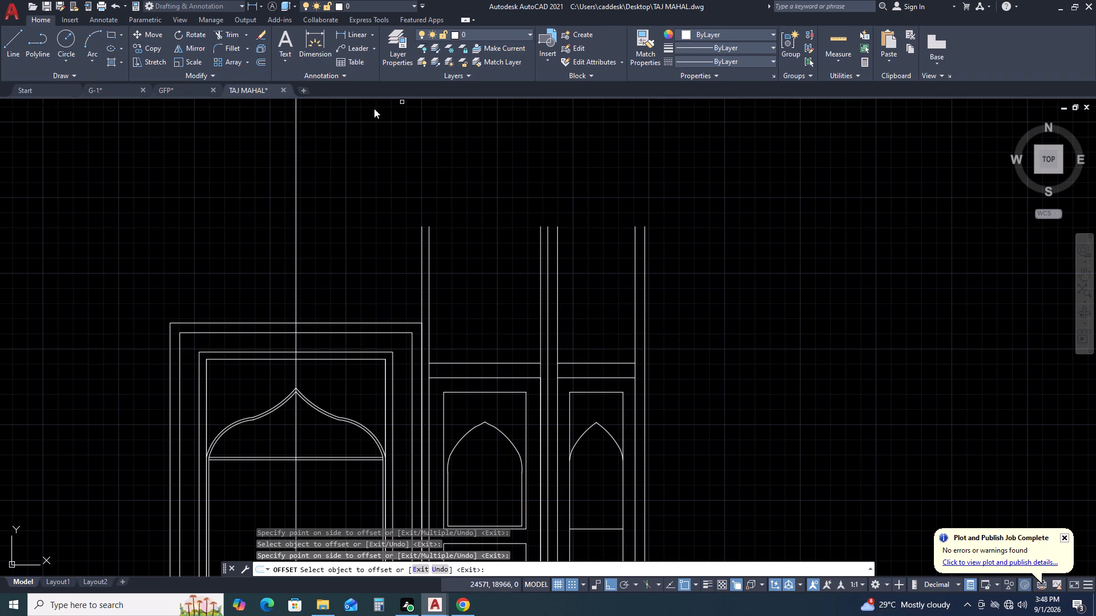
{"action": "middle_click_drag", "start_coordinate": [597, 309], "coordinate": [642, 234]}
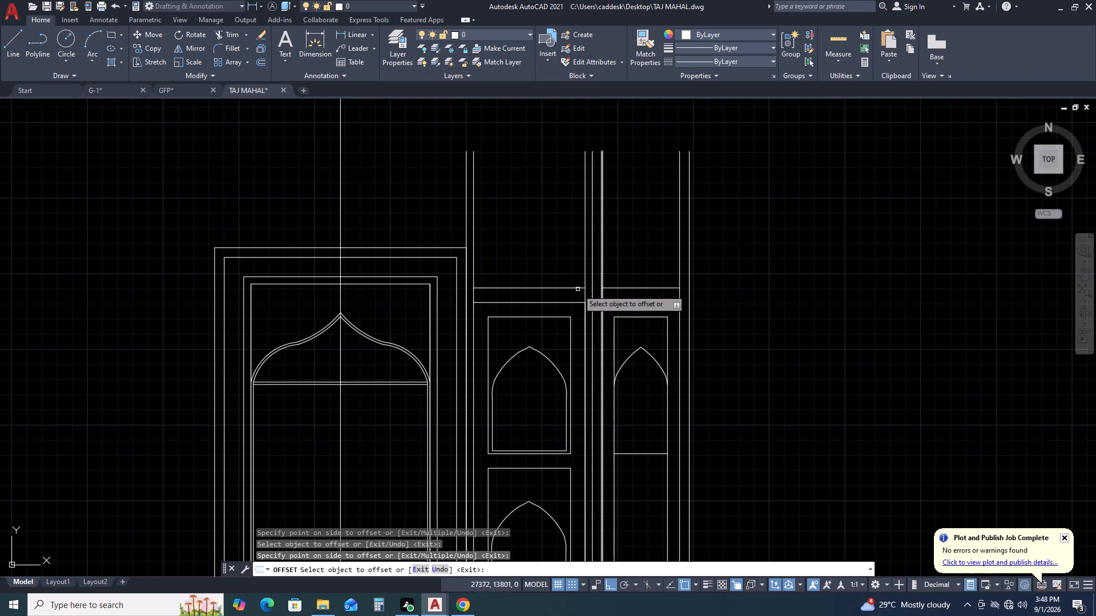
{"action": "key", "text": "Escape"}
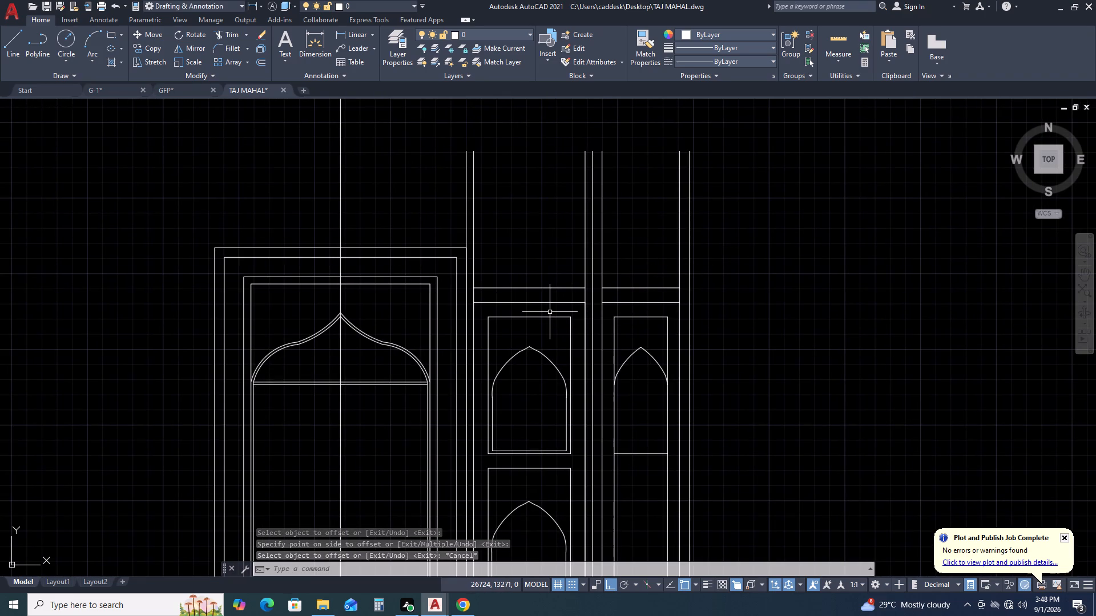
Offset the topmost horizontal line of both side bays 30 upward to form a thin double line.
{"action": "left_click", "coordinate": [634, 294]}
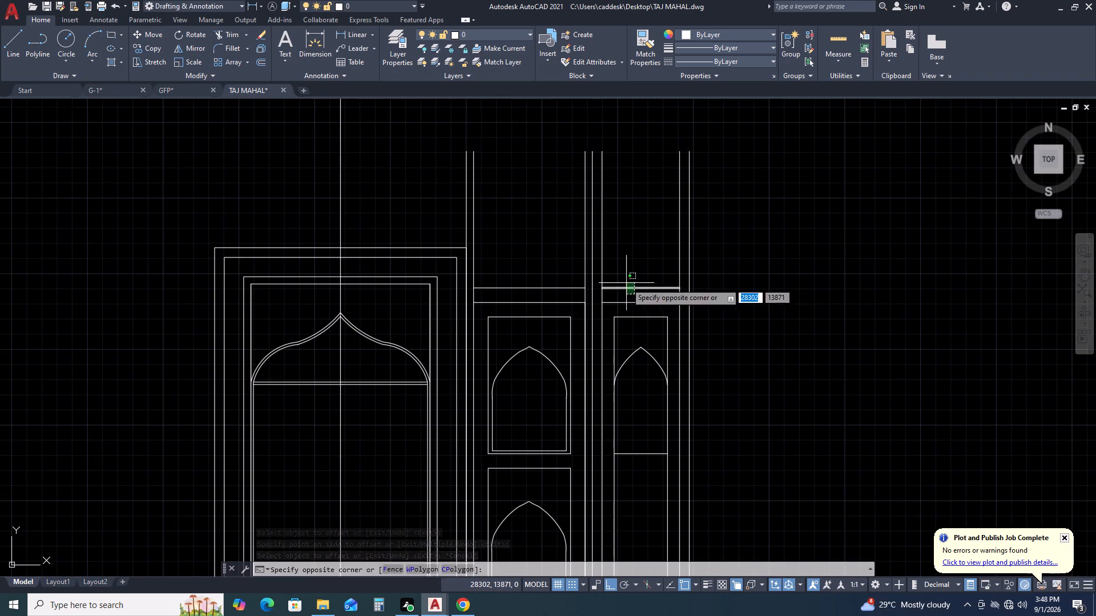
{"action": "double_click", "coordinate": [626, 283]}
{"action": "key", "text": "o"}
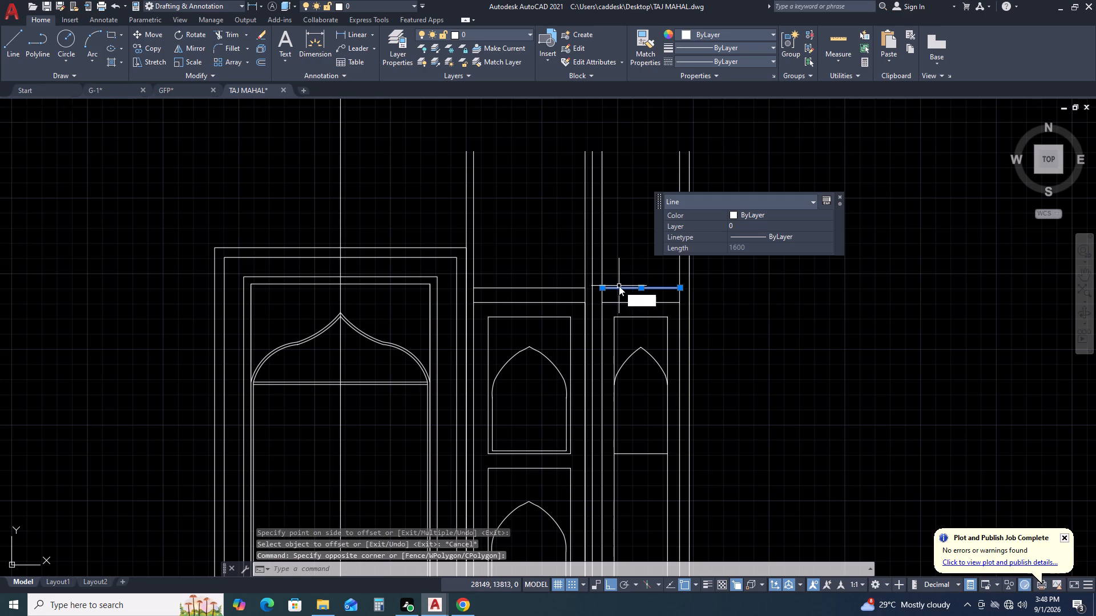
{"action": "key", "text": "space"}
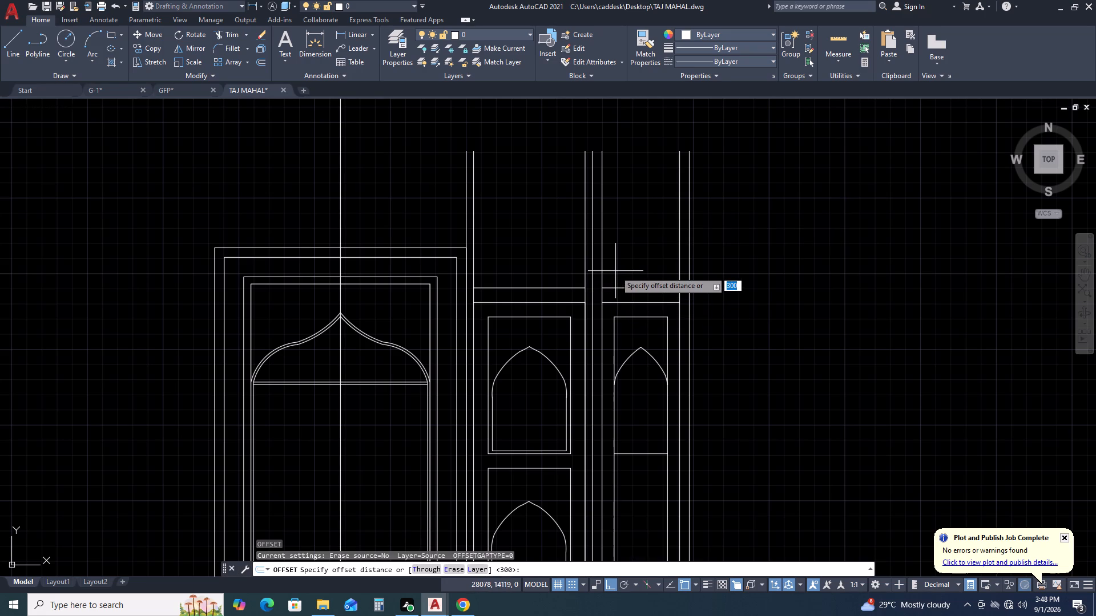
{"action": "type", "text": "30"}
{"action": "key", "text": "Return"}
{"action": "scroll", "coordinate": [631, 252], "scroll_direction": "up", "scroll_amount": 2}
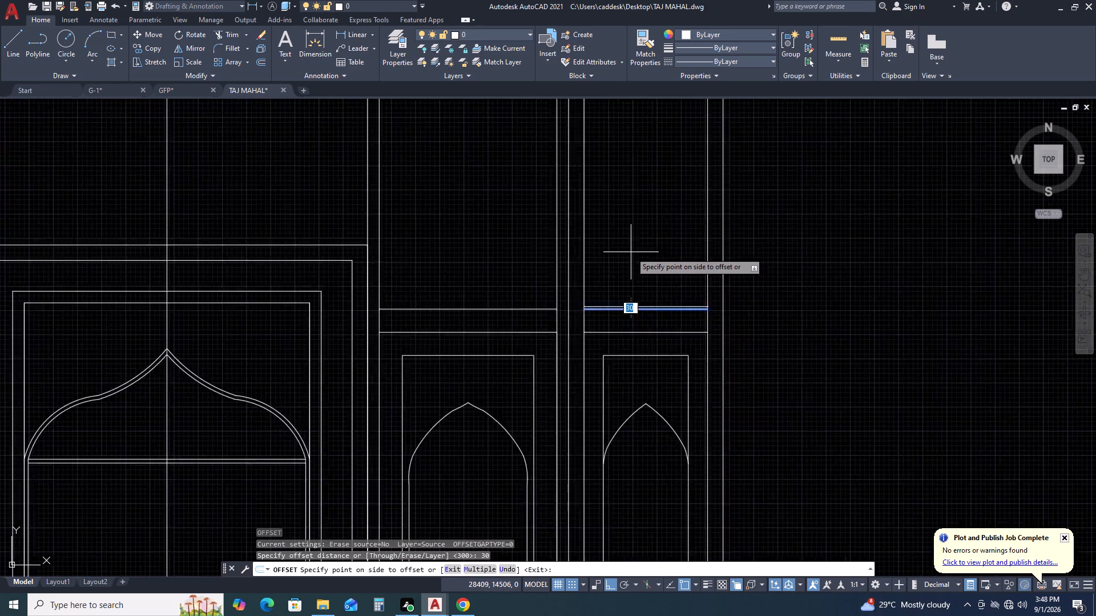
{"action": "left_click", "coordinate": [631, 252]}
{"action": "left_click_drag", "start_coordinate": [446, 343], "coordinate": [450, 327]}
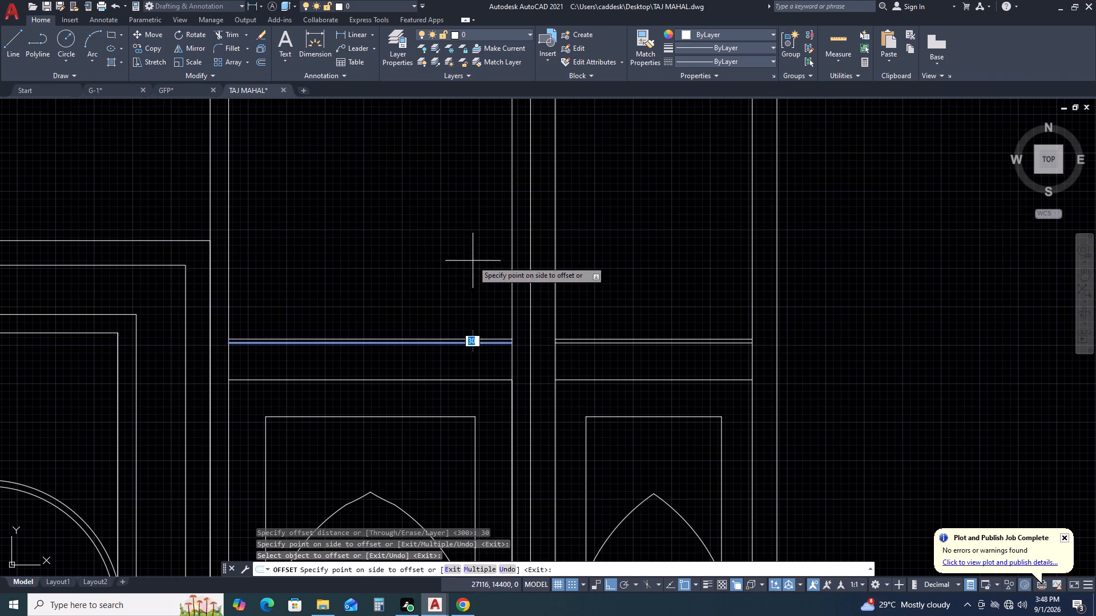
{"action": "left_click", "coordinate": [473, 260]}
{"action": "middle_click_drag", "start_coordinate": [494, 283], "coordinate": [527, 342]}
{"action": "key", "text": "Escape"}
Offset the narrower outer bay's topmost horizontal line 300 upward to form a band.
{"action": "scroll", "coordinate": [715, 408], "scroll_direction": "up", "scroll_amount": 1}
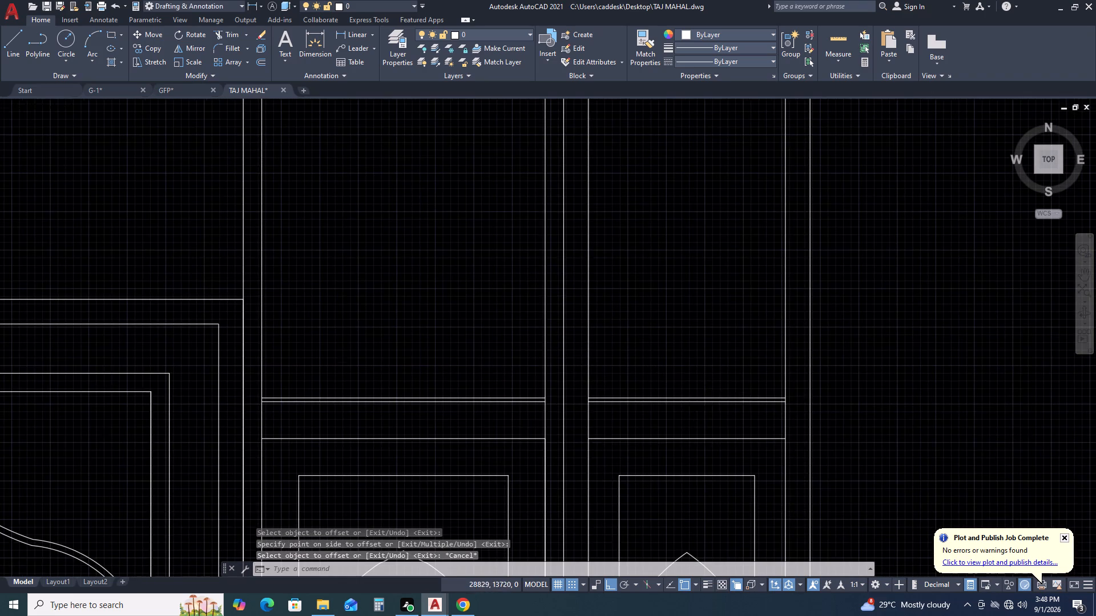
{"action": "left_click", "coordinate": [704, 394]}
{"action": "type", "text": "O"}
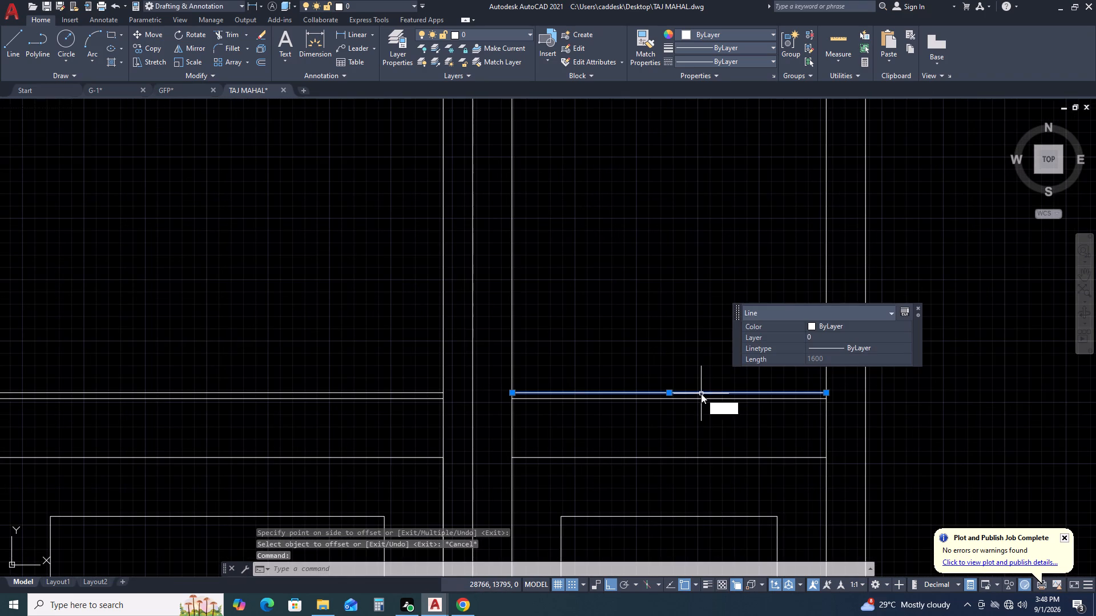
{"action": "key", "text": "space"}
{"action": "type", "text": "300"}
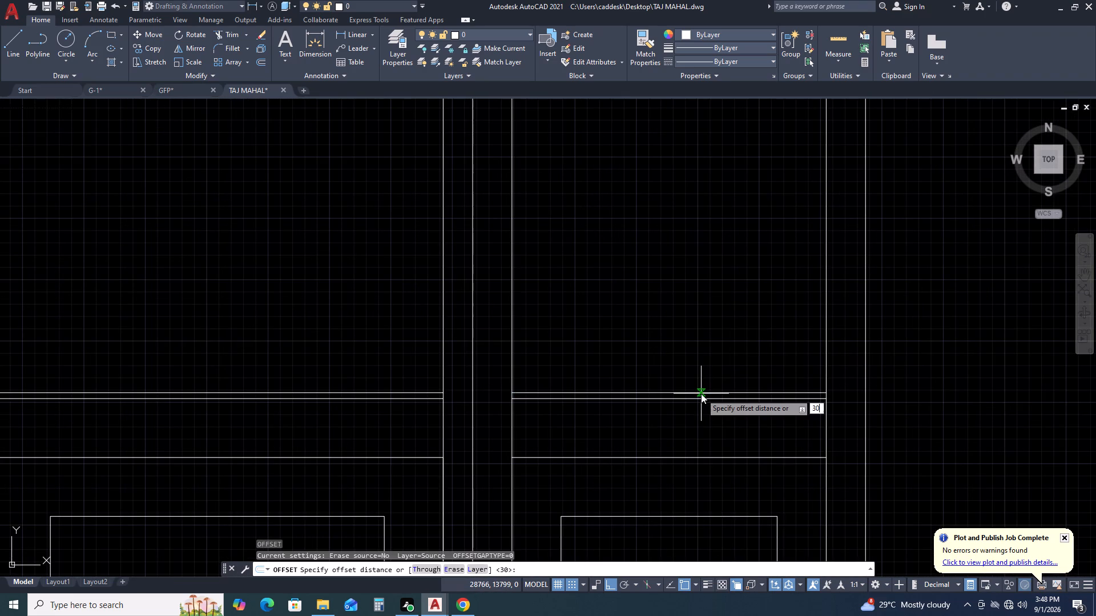
{"action": "key", "text": "Return"}
{"action": "left_click", "coordinate": [700, 287]}
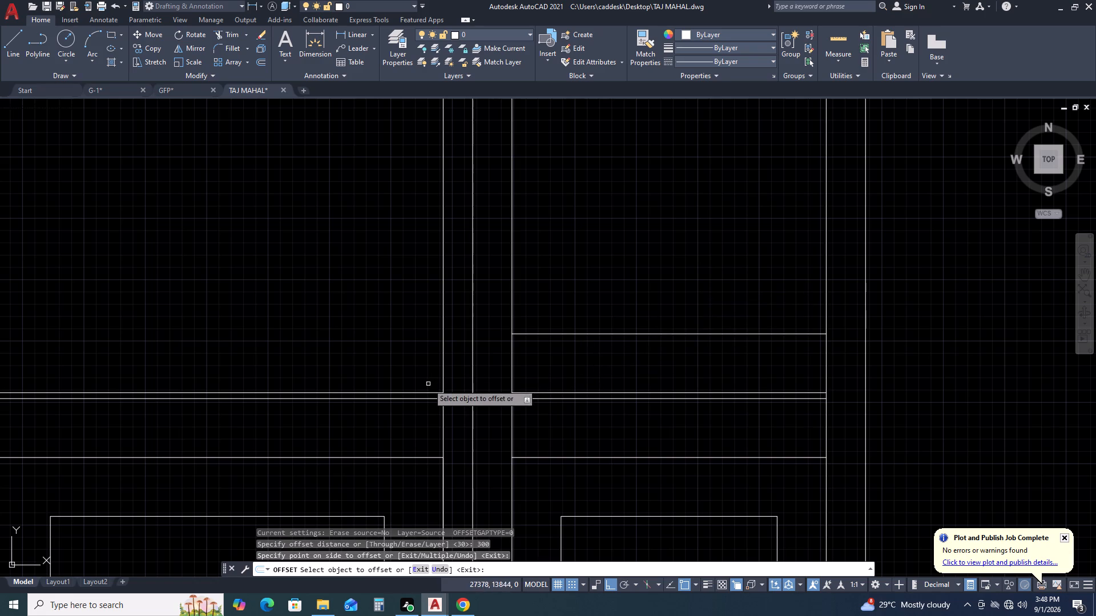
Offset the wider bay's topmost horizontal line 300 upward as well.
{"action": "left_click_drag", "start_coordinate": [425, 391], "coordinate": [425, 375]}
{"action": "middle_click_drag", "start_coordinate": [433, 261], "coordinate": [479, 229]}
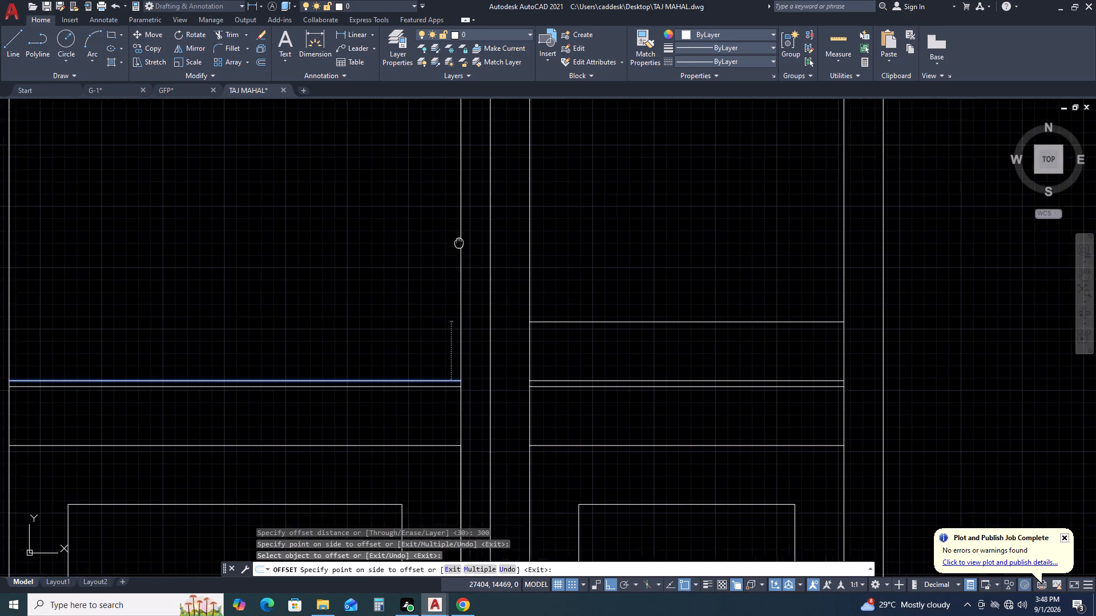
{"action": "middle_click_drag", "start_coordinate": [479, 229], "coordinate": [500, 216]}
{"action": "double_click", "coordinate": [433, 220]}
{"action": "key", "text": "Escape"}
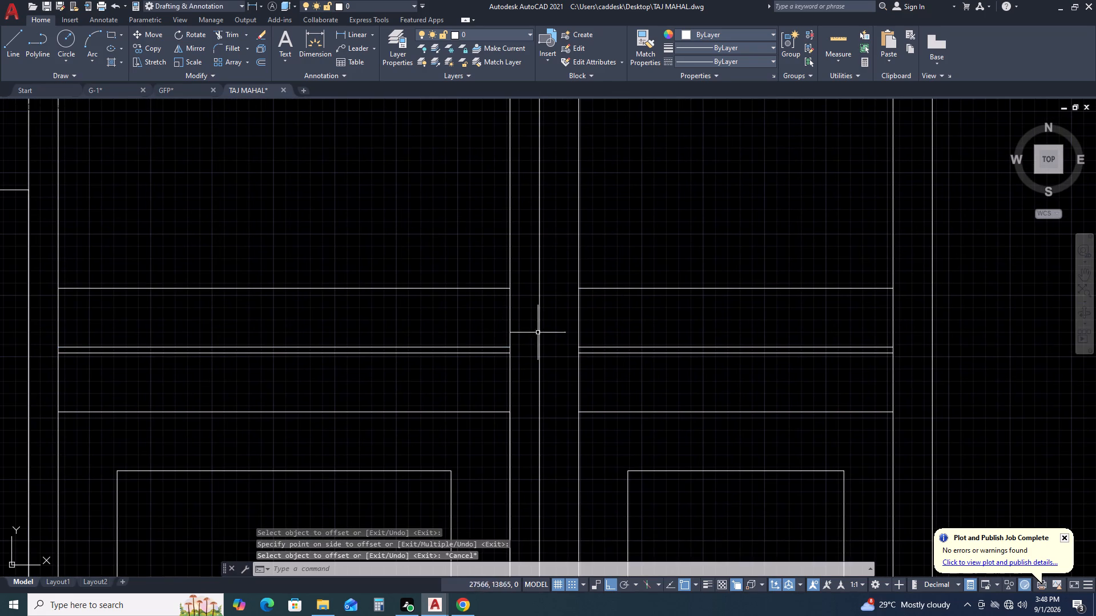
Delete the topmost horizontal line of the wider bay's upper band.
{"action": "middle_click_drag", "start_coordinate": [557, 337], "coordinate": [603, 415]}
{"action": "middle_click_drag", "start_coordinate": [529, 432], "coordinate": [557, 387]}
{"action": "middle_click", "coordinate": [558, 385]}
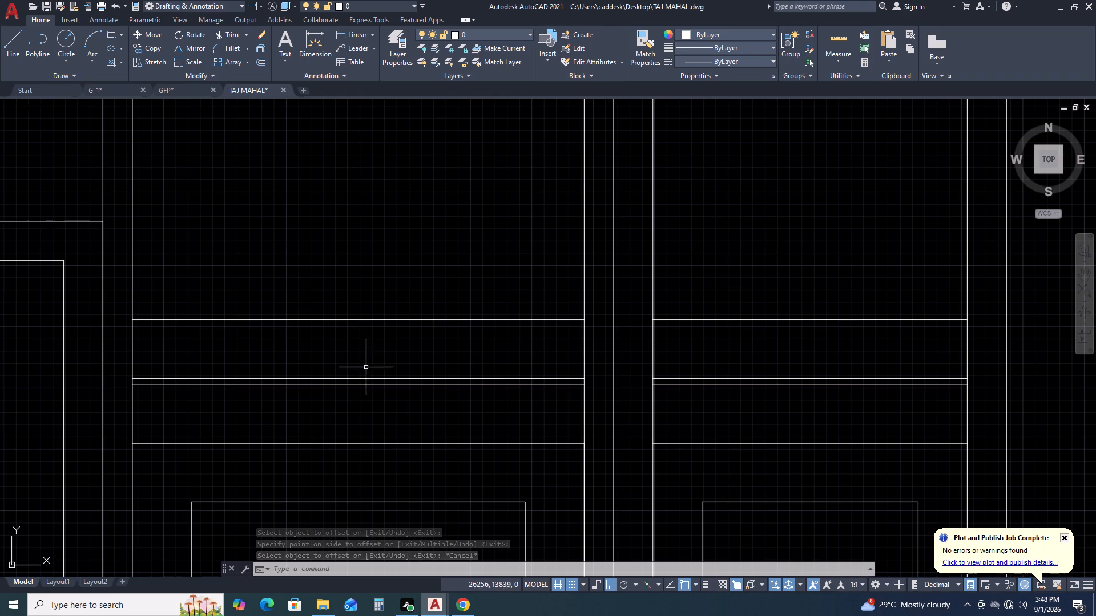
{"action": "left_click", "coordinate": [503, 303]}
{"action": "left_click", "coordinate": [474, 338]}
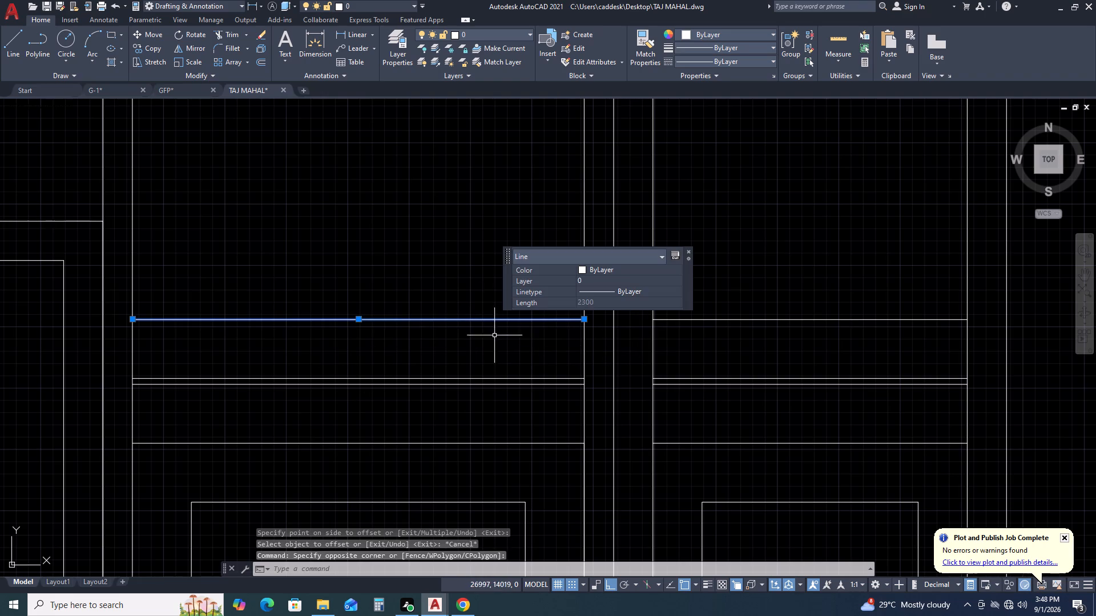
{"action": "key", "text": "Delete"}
Draw a circle of about 179 radius at the left end of the narrower bay's top band, reaching the band's lower line.
{"action": "middle_click_drag", "start_coordinate": [791, 339], "coordinate": [586, 341]}
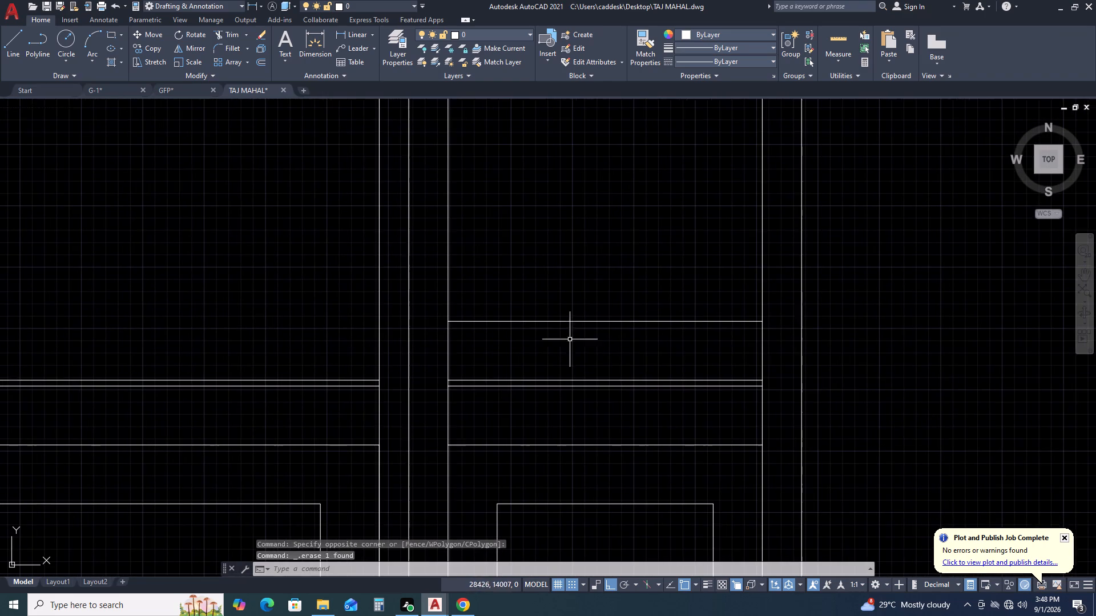
{"action": "middle_click_drag", "start_coordinate": [444, 367], "coordinate": [577, 346]}
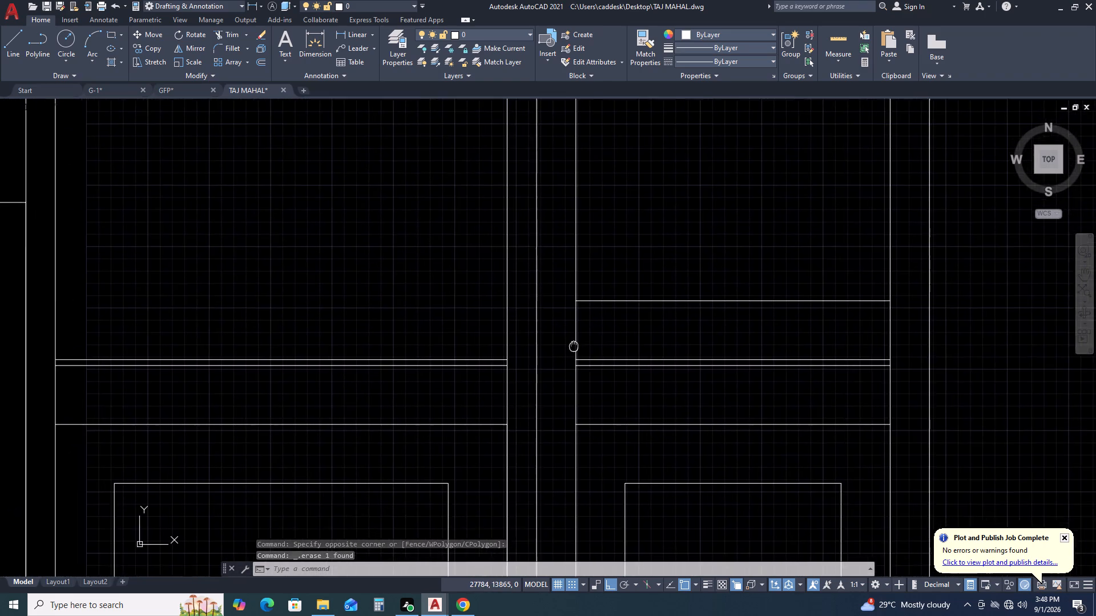
{"action": "middle_click_drag", "start_coordinate": [577, 346], "coordinate": [603, 338]}
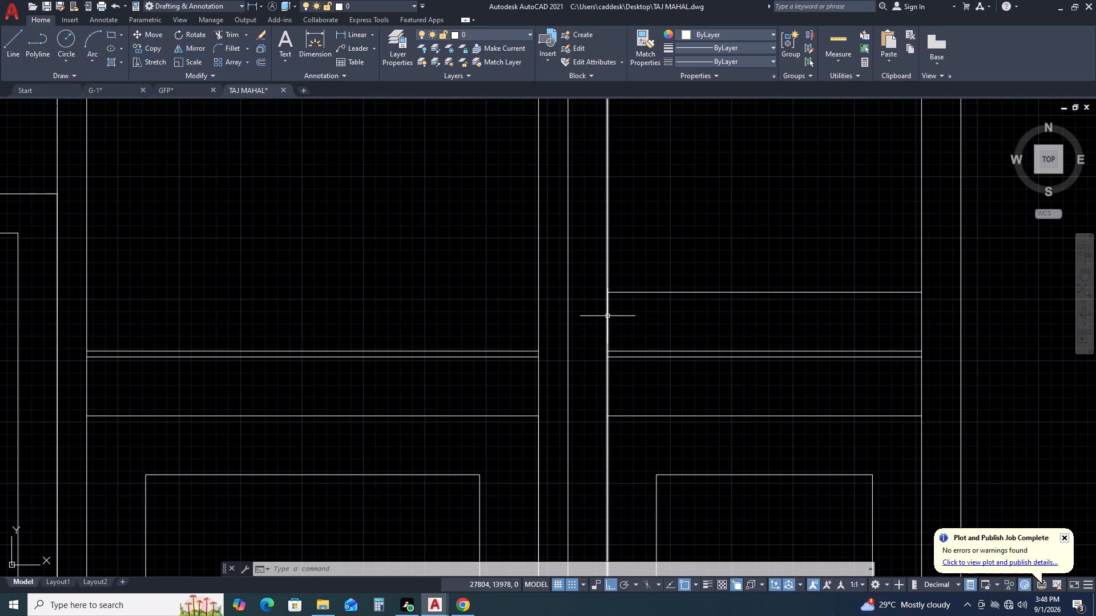
{"action": "key", "text": "c"}
{"action": "key", "text": "space"}
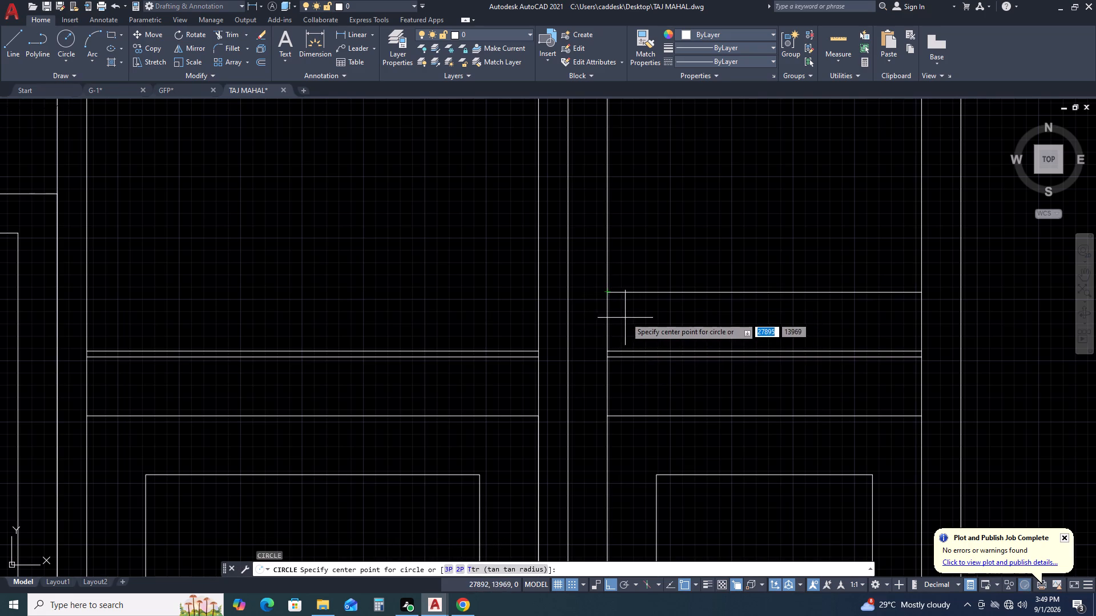
{"action": "left_click", "coordinate": [629, 316]}
{"action": "left_click", "coordinate": [630, 349]}
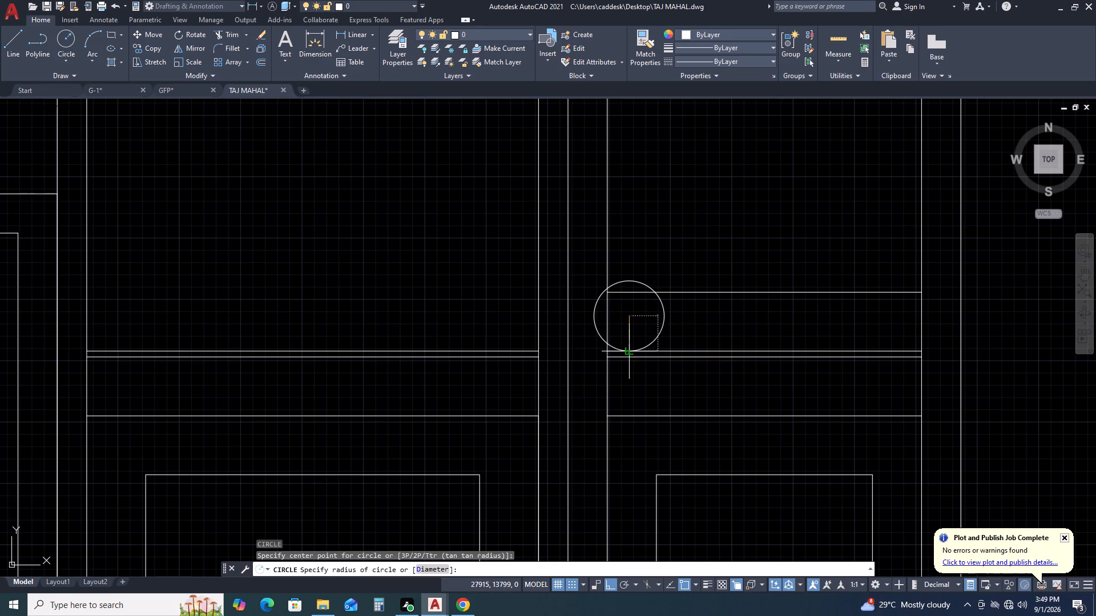
Move the circle horizontally so its left quadrant touches the narrower bay's left vertical line.
{"action": "left_click", "coordinate": [682, 310]}
{"action": "left_click", "coordinate": [654, 321]}
{"action": "middle_click_drag", "start_coordinate": [651, 345], "coordinate": [614, 393]}
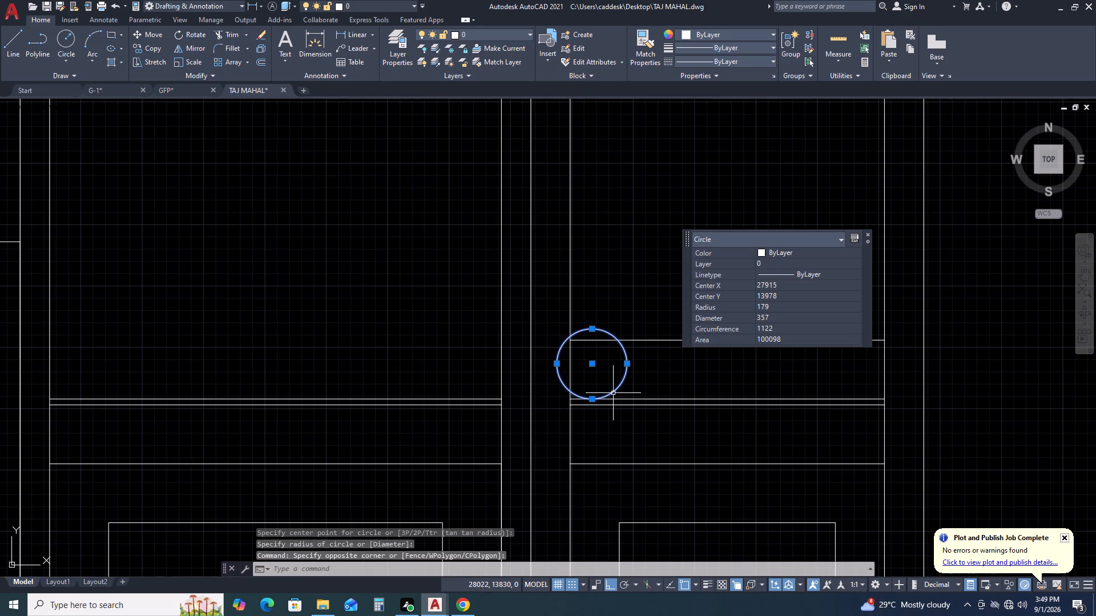
{"action": "type", "text": "M"}
{"action": "key", "text": "space"}
{"action": "left_click", "coordinate": [557, 366]}
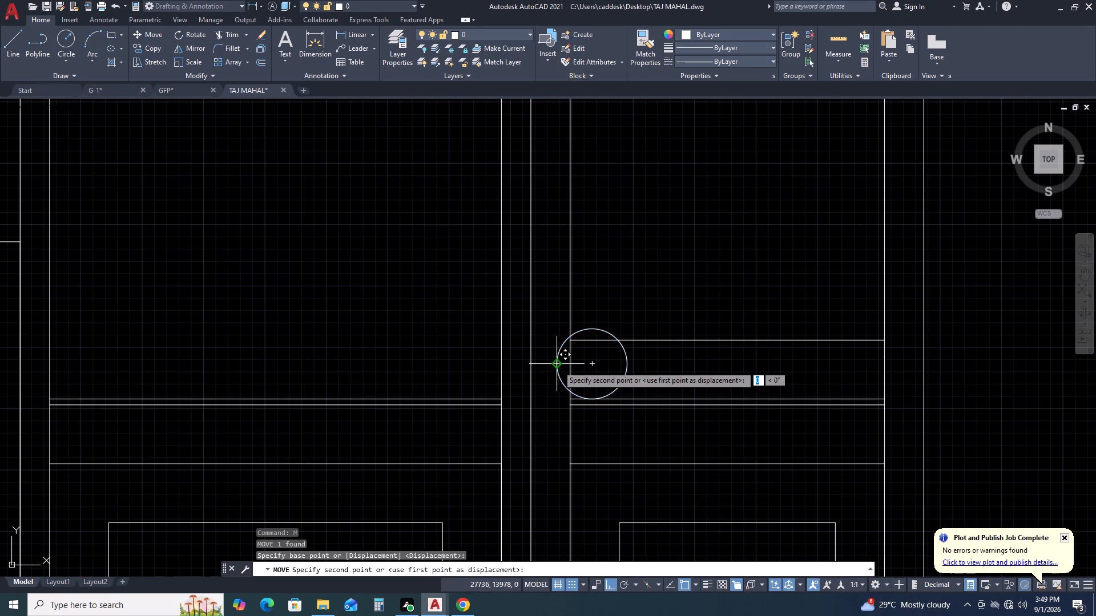
{"action": "left_click", "coordinate": [569, 366]}
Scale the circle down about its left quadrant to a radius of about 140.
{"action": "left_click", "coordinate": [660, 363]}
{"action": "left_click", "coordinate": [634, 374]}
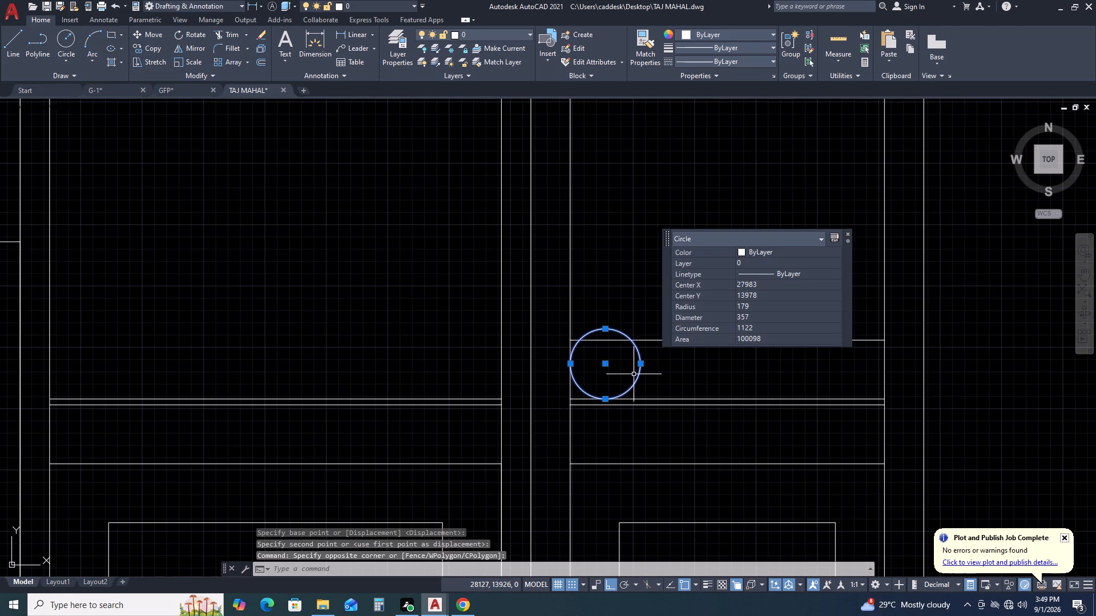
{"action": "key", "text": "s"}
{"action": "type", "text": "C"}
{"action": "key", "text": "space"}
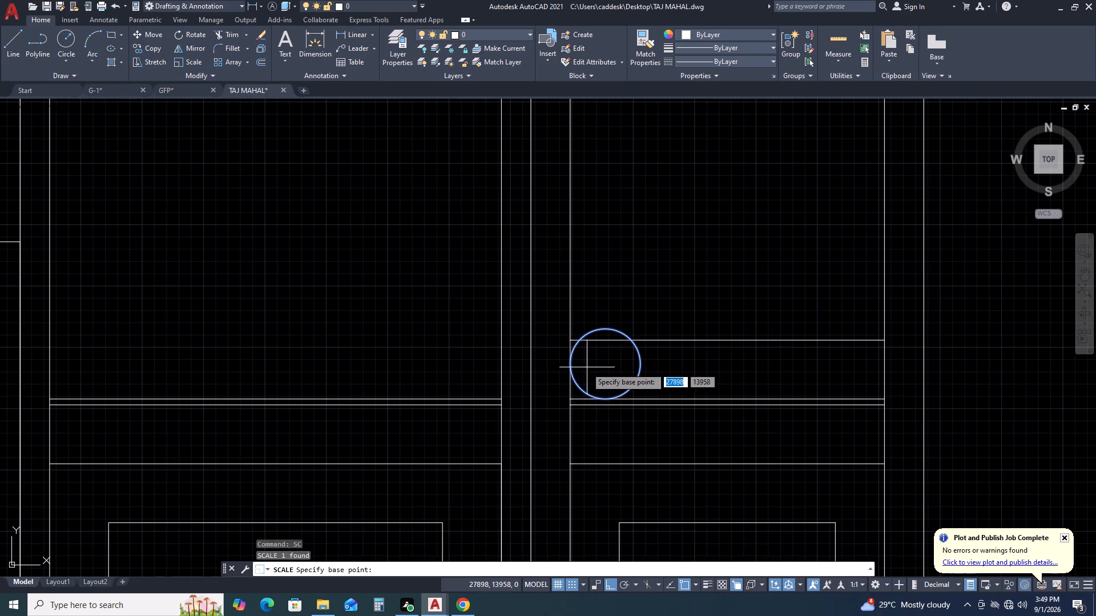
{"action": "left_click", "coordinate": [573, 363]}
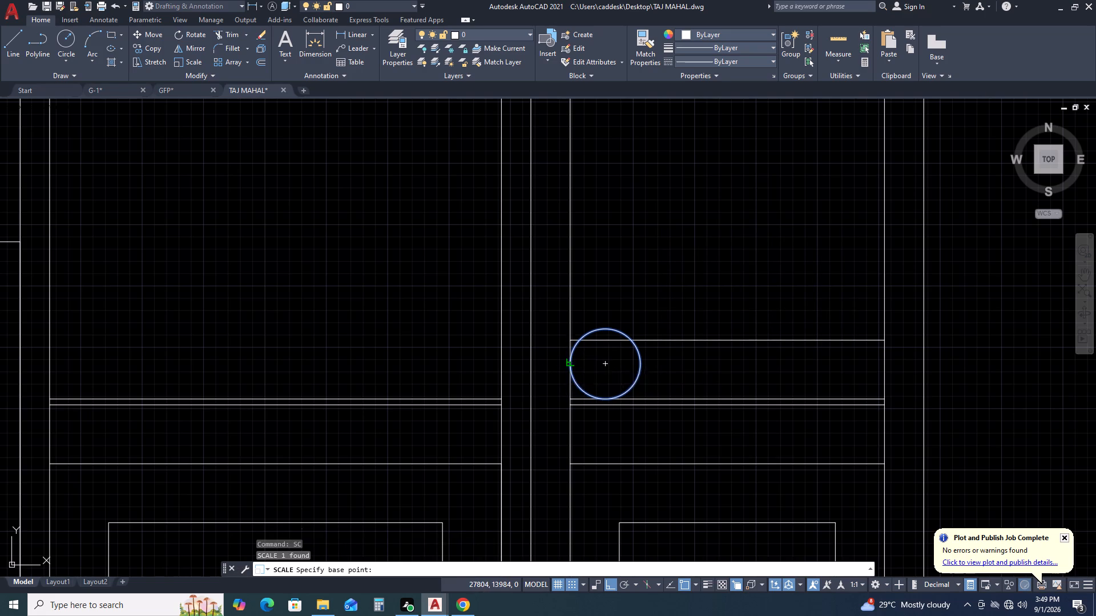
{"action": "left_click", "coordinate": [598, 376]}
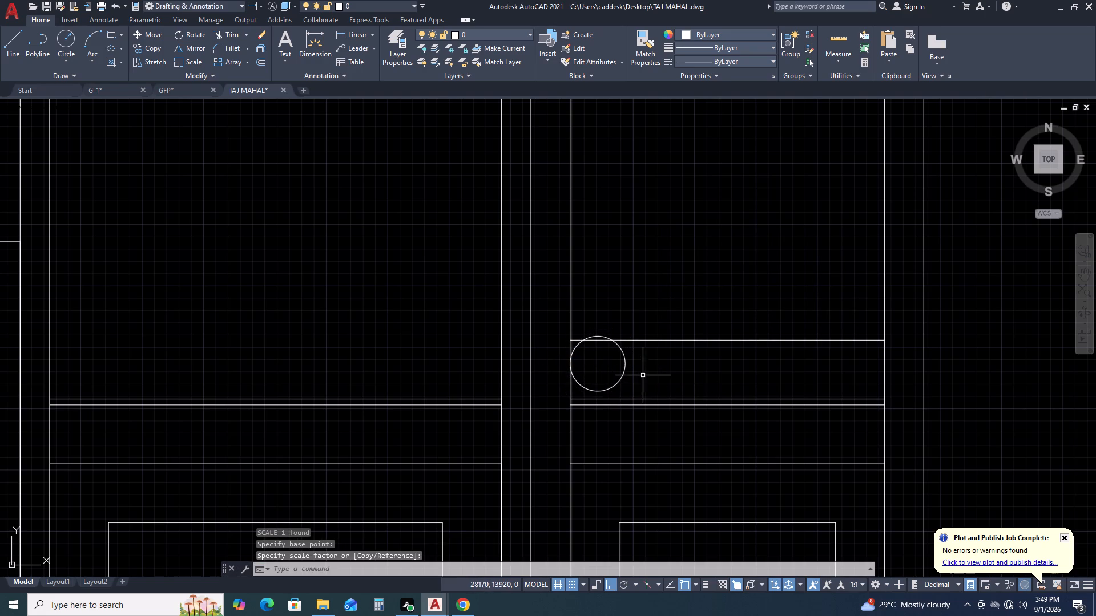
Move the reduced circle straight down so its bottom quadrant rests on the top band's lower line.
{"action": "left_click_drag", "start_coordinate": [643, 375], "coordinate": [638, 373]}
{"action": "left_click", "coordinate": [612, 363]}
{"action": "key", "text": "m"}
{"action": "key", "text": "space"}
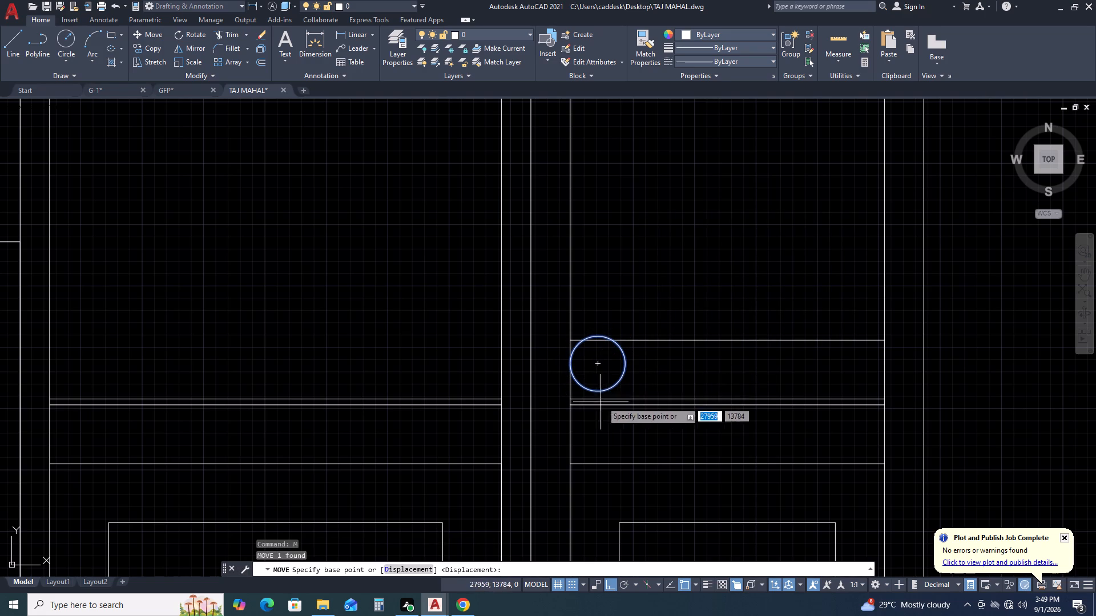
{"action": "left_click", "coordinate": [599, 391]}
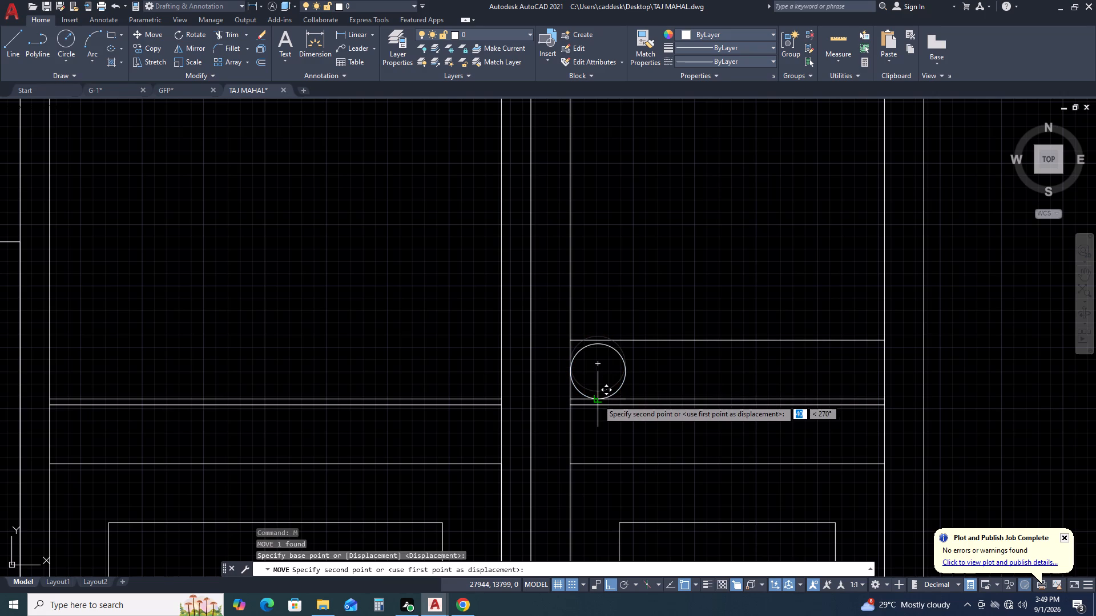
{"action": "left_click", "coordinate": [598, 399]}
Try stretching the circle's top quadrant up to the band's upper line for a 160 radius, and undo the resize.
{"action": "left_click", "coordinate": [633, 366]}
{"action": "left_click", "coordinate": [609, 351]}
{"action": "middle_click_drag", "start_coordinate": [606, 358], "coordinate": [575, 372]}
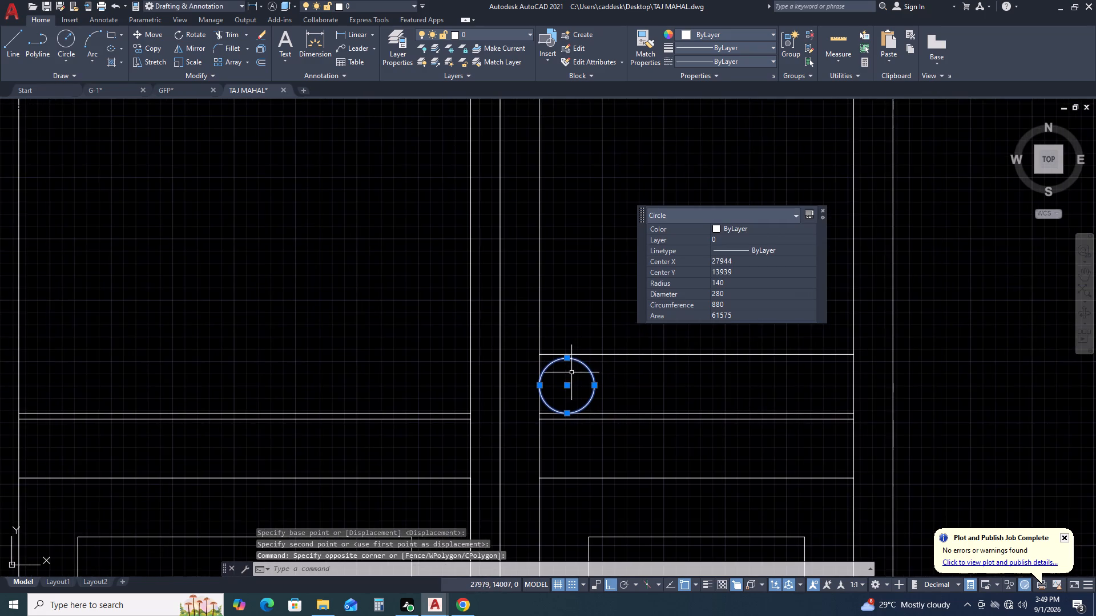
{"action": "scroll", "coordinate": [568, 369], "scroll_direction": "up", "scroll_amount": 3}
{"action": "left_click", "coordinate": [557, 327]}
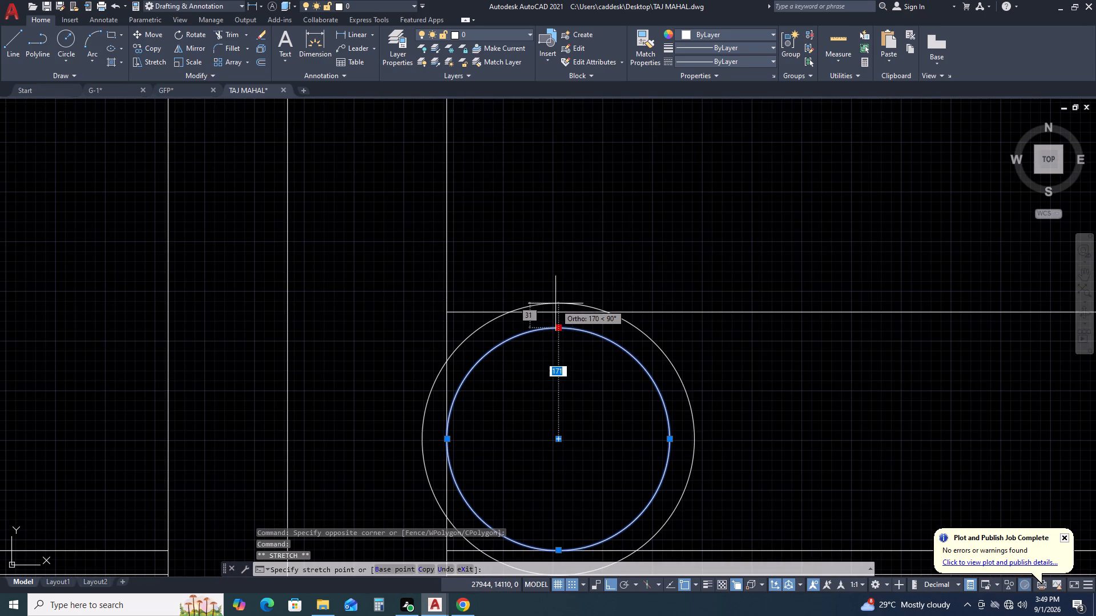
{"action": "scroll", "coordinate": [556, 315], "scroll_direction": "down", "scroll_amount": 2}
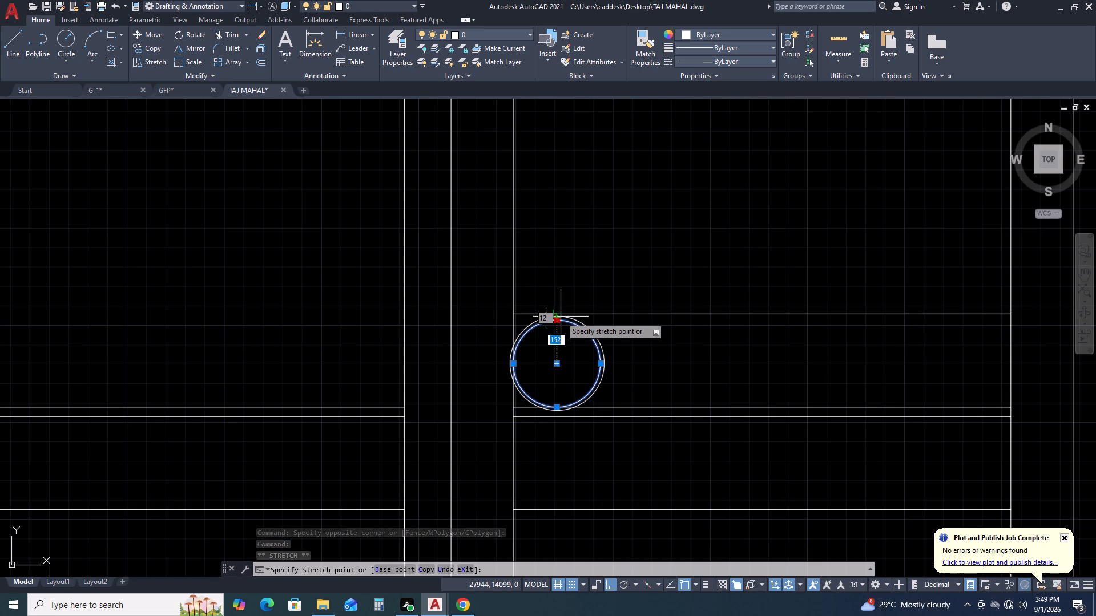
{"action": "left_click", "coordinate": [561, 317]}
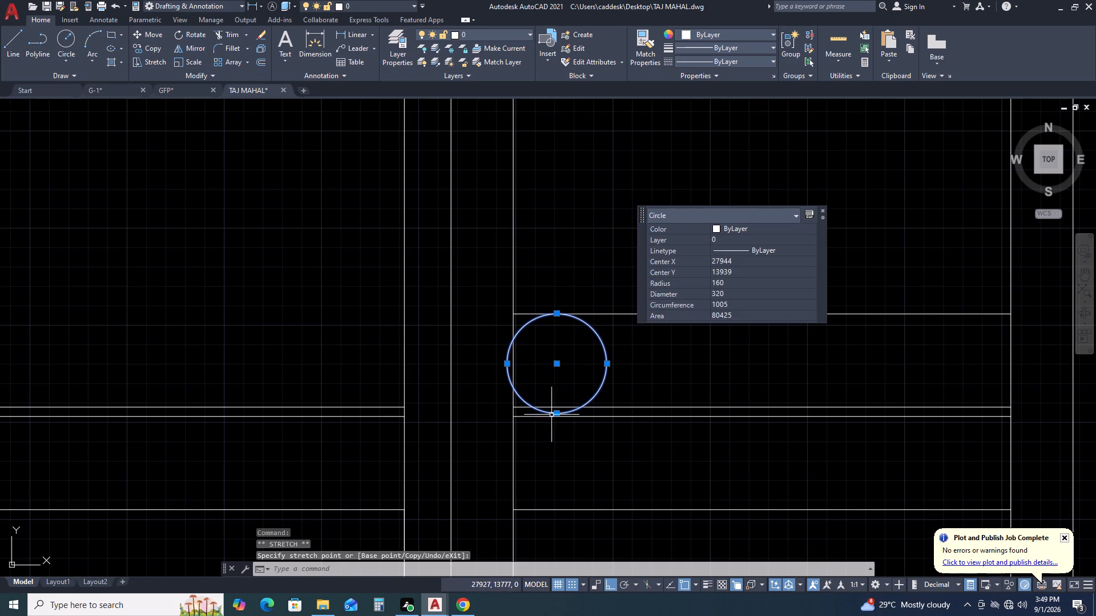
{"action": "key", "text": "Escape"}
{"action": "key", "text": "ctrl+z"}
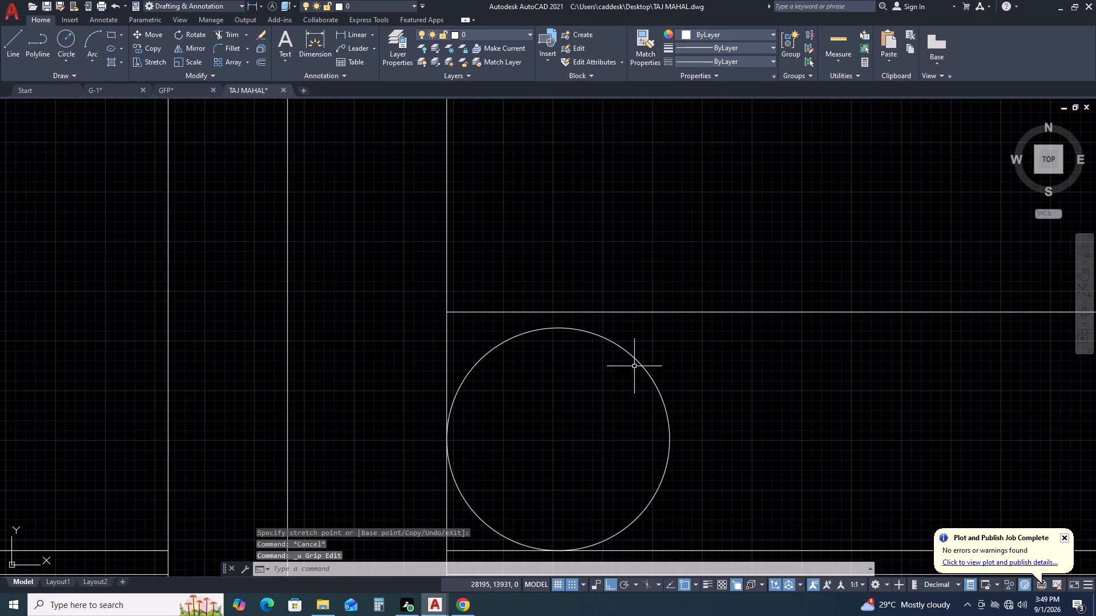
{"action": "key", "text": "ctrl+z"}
Delete the circle at the left end of the narrower bay's top band.
{"action": "scroll", "coordinate": [642, 364], "scroll_direction": "down", "scroll_amount": 1, "text": "ctrl"}
{"action": "scroll", "coordinate": [616, 368], "scroll_direction": "up", "scroll_amount": 2}
{"action": "left_click", "coordinate": [685, 353]}
{"action": "left_click", "coordinate": [618, 353]}
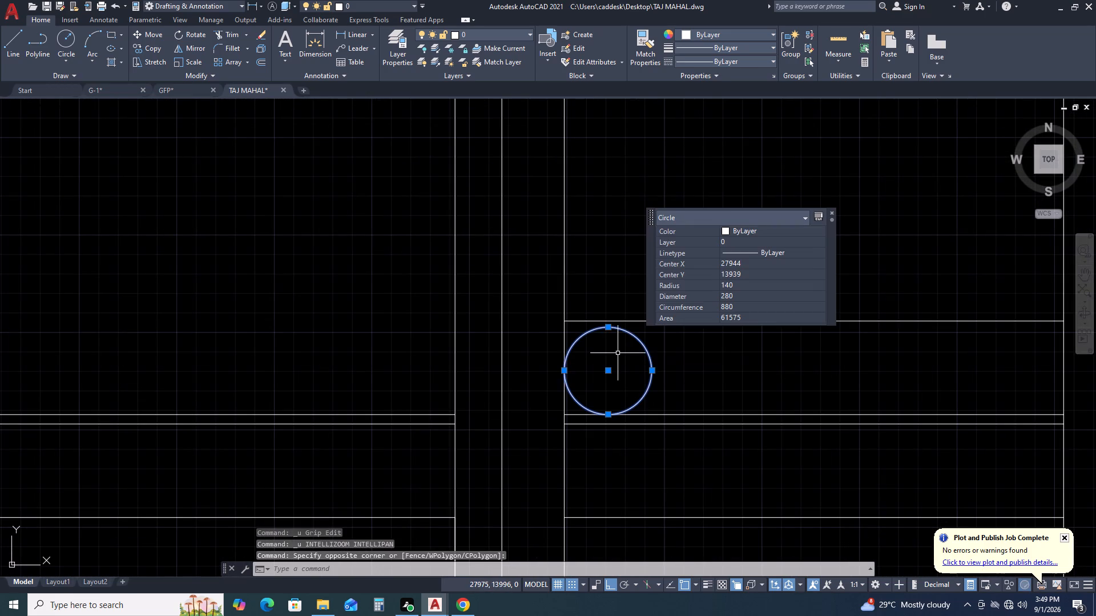
{"action": "key", "text": "Delete"}
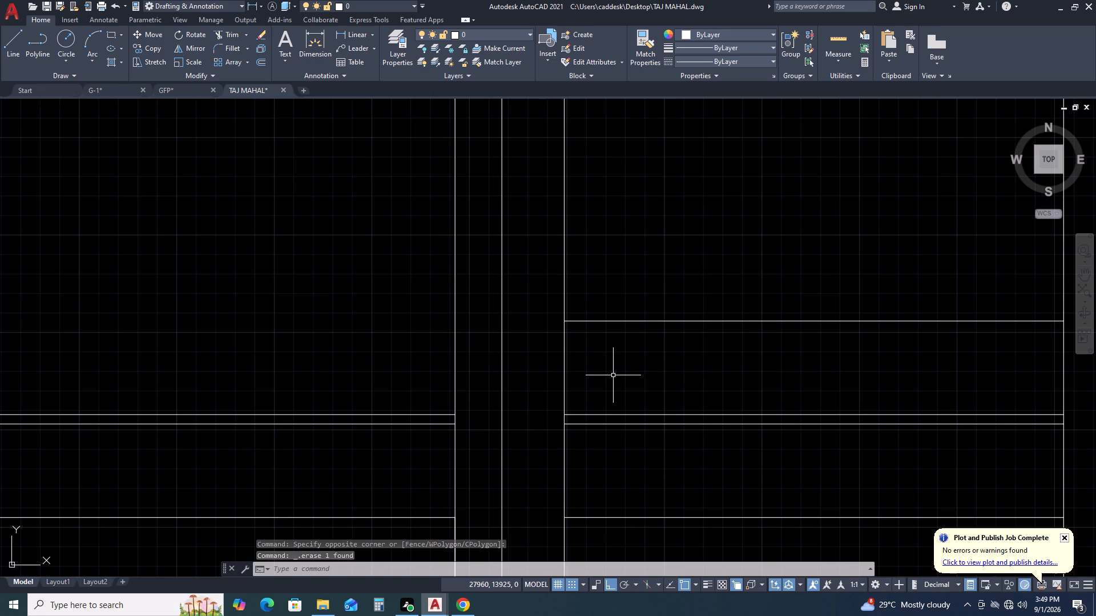
Draw a circle of 300 diameter near the left end of the narrower bay's top band.
{"action": "type", "text": "C"}
{"action": "key", "text": "space"}
{"action": "left_click", "coordinate": [618, 360]}
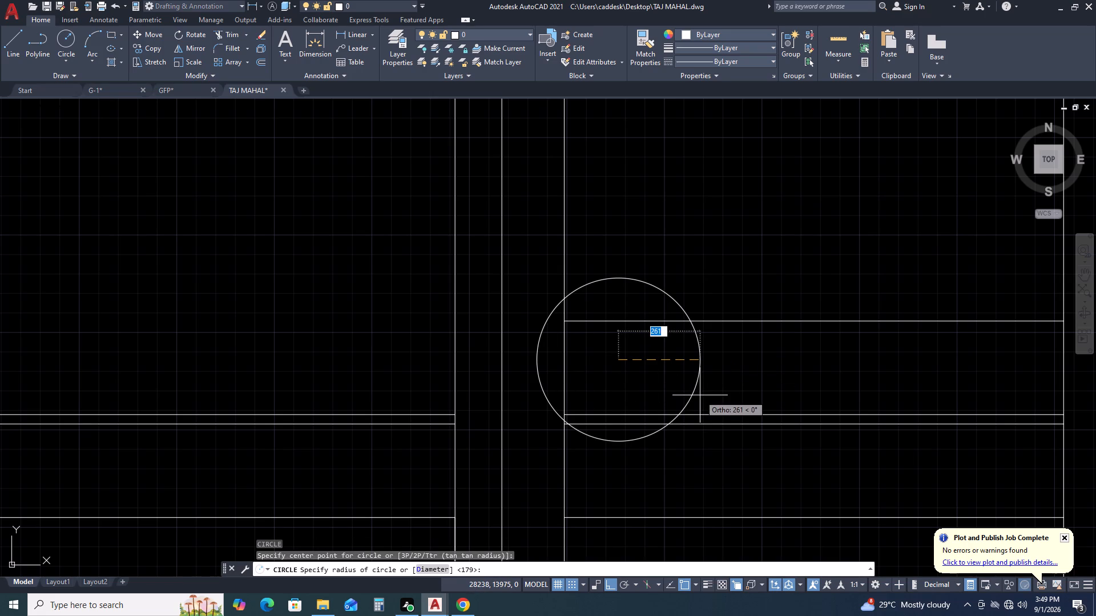
{"action": "key", "text": "d"}
{"action": "key", "text": "space"}
{"action": "key", "text": "3"}
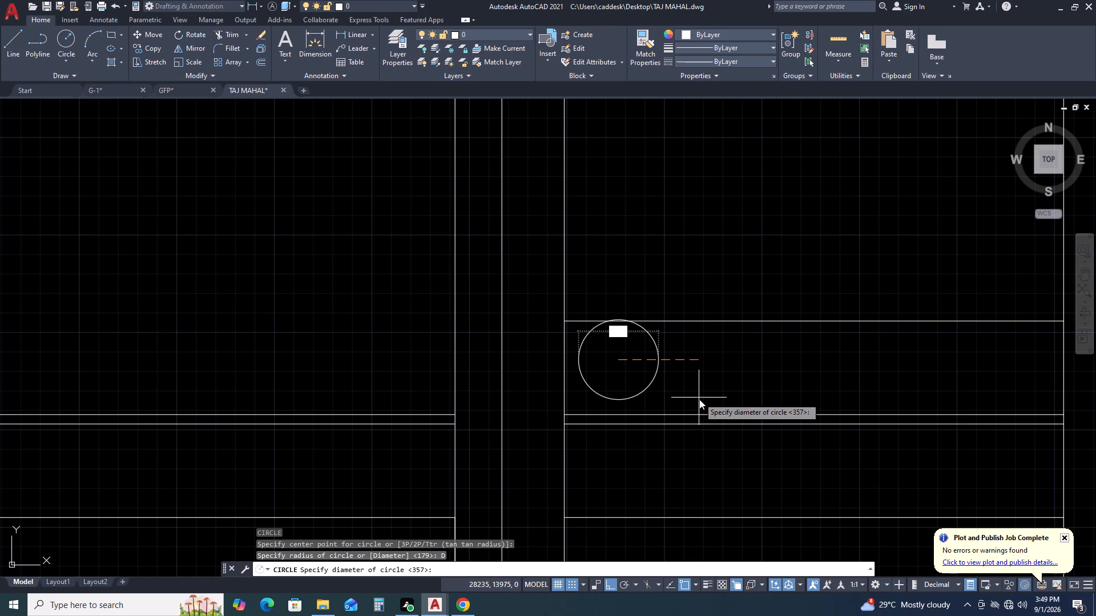
{"action": "key", "text": "0"}
{"action": "key", "text": "0"}
{"action": "key", "text": "Return"}
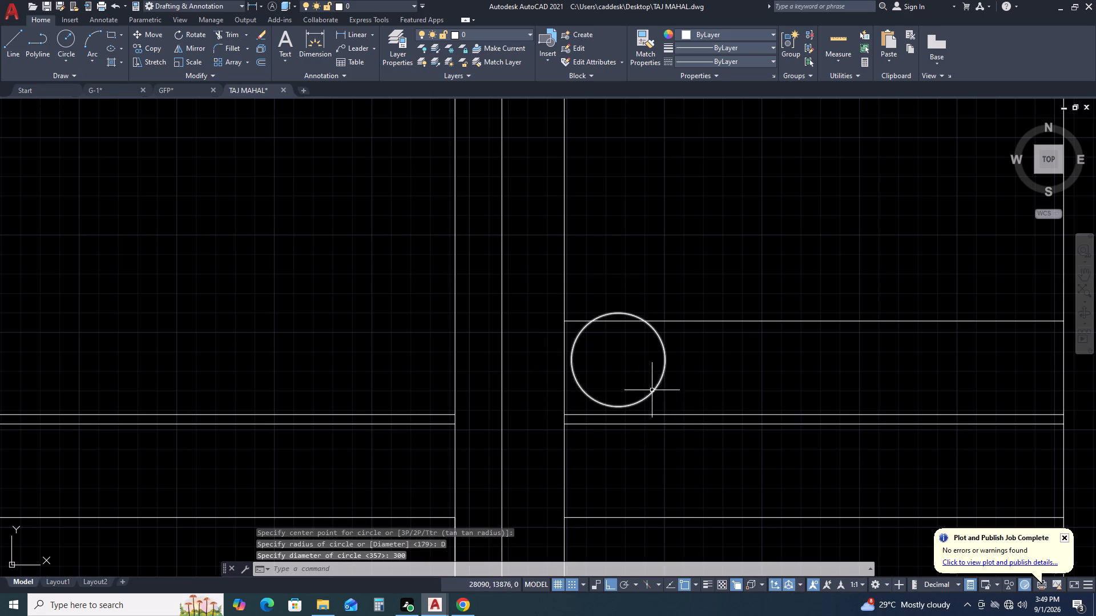
Move the 300-diameter circle straight down so its bottom quadrant rests on the band's lower line.
{"action": "left_click", "coordinate": [664, 383]}
{"action": "left_click", "coordinate": [610, 396]}
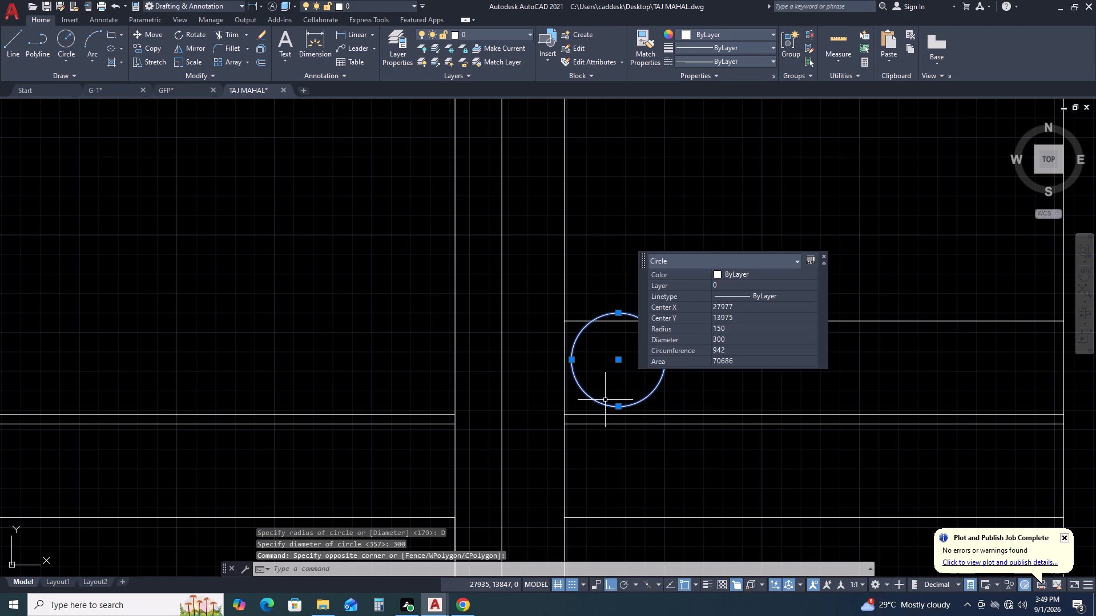
{"action": "key", "text": "m"}
{"action": "key", "text": "space"}
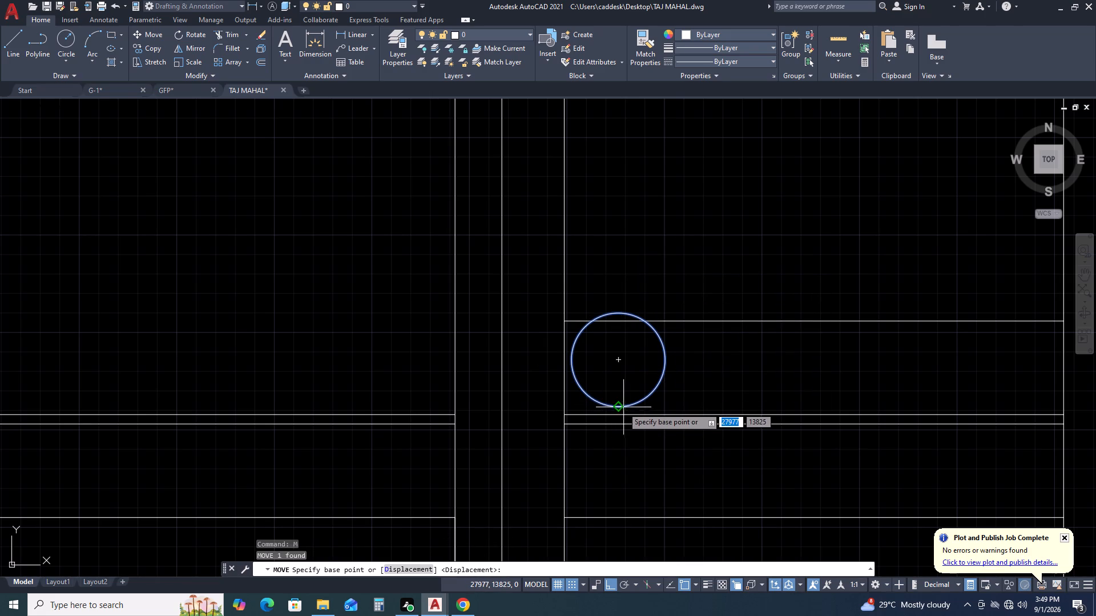
{"action": "left_click", "coordinate": [616, 407]}
{"action": "left_click", "coordinate": [615, 412]}
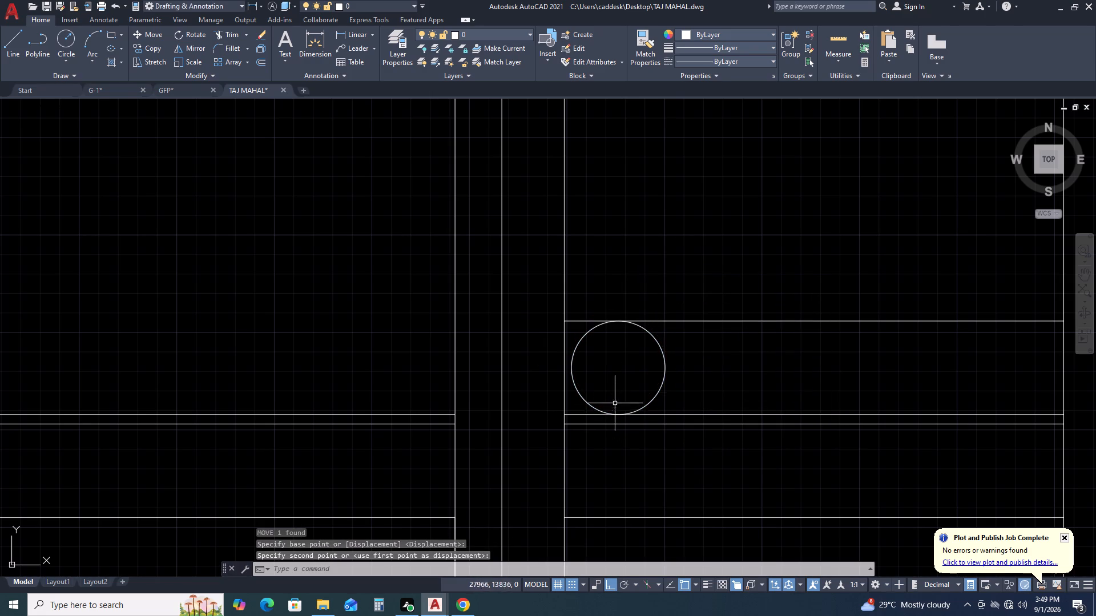
Move the circle horizontally so its left quadrant touches the narrower bay's left vertical line.
{"action": "left_click", "coordinate": [671, 383]}
{"action": "left_click", "coordinate": [657, 376]}
{"action": "key", "text": "m"}
{"action": "key", "text": "space"}
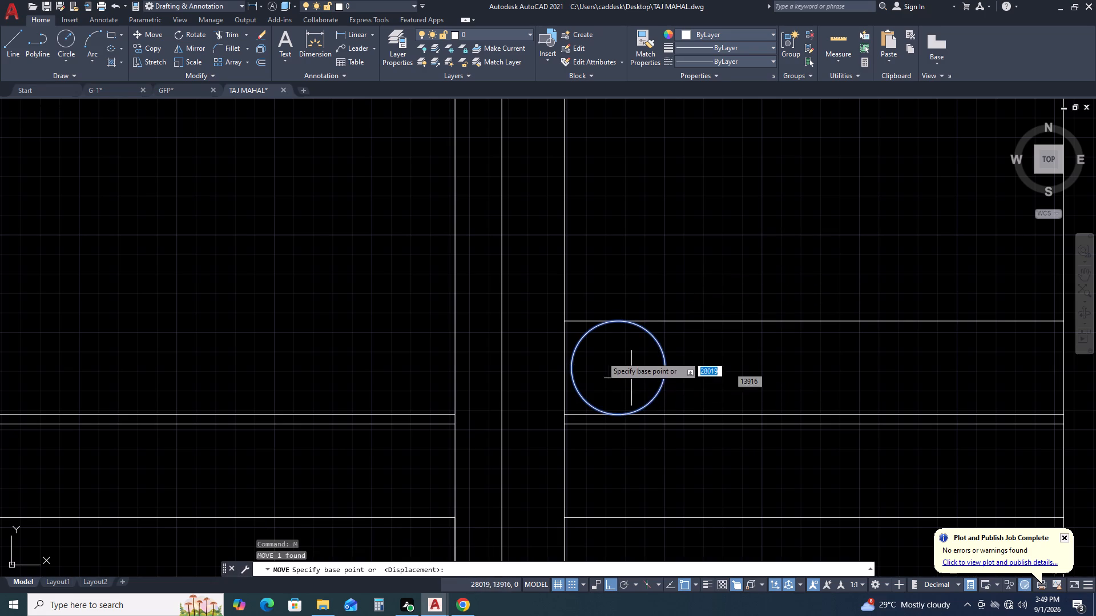
{"action": "left_click", "coordinate": [572, 370]}
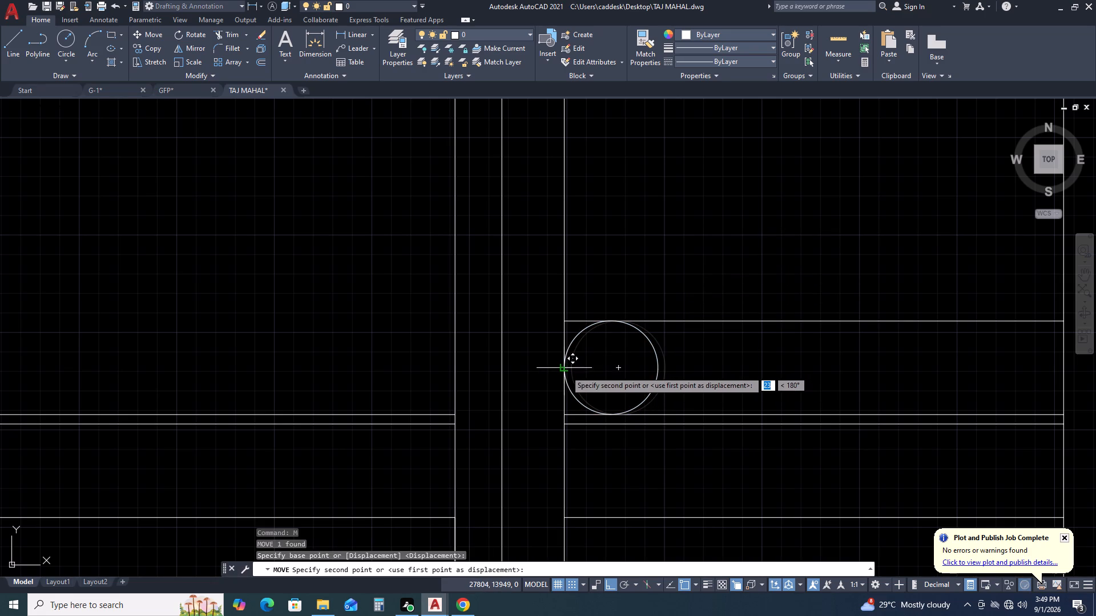
{"action": "left_click", "coordinate": [563, 371]}
Copy the circle four times to the right along the narrower bay's top band, spacing the copies edge to edge.
{"action": "middle_click_drag", "start_coordinate": [726, 360], "coordinate": [634, 374]}
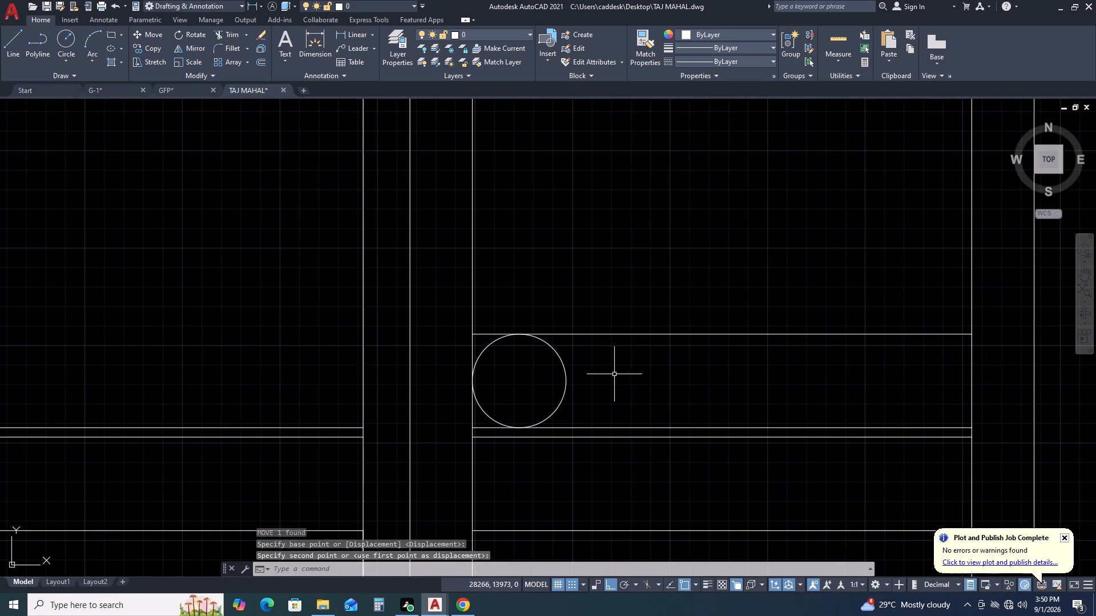
{"action": "middle_click_drag", "start_coordinate": [625, 388], "coordinate": [624, 374]}
{"action": "middle_click_drag", "start_coordinate": [623, 369], "coordinate": [623, 356]}
{"action": "left_click_drag", "start_coordinate": [577, 375], "coordinate": [570, 364]}
{"action": "left_click", "coordinate": [547, 335]}
{"action": "key", "text": "c"}
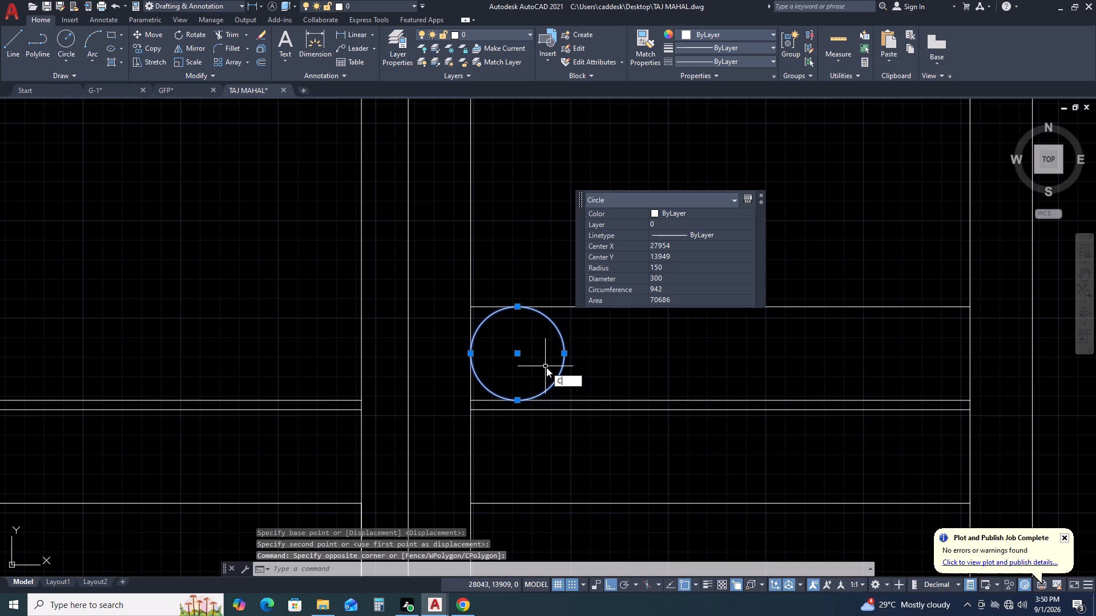
{"action": "key", "text": "0"}
{"action": "key", "text": "space"}
{"action": "key", "text": "c"}
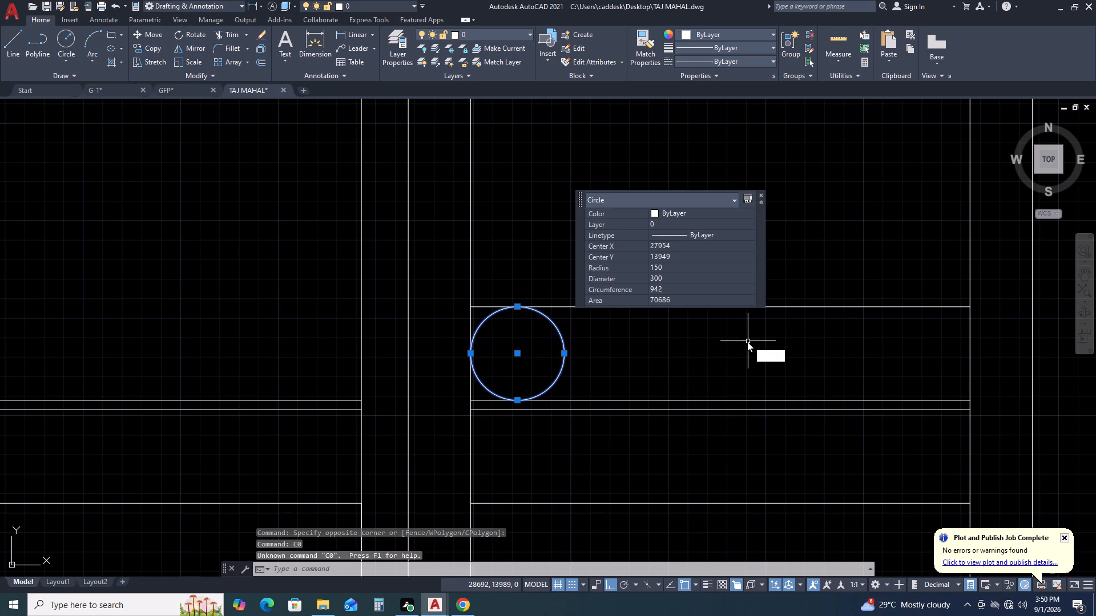
{"action": "key", "text": "o"}
{"action": "key", "text": "space"}
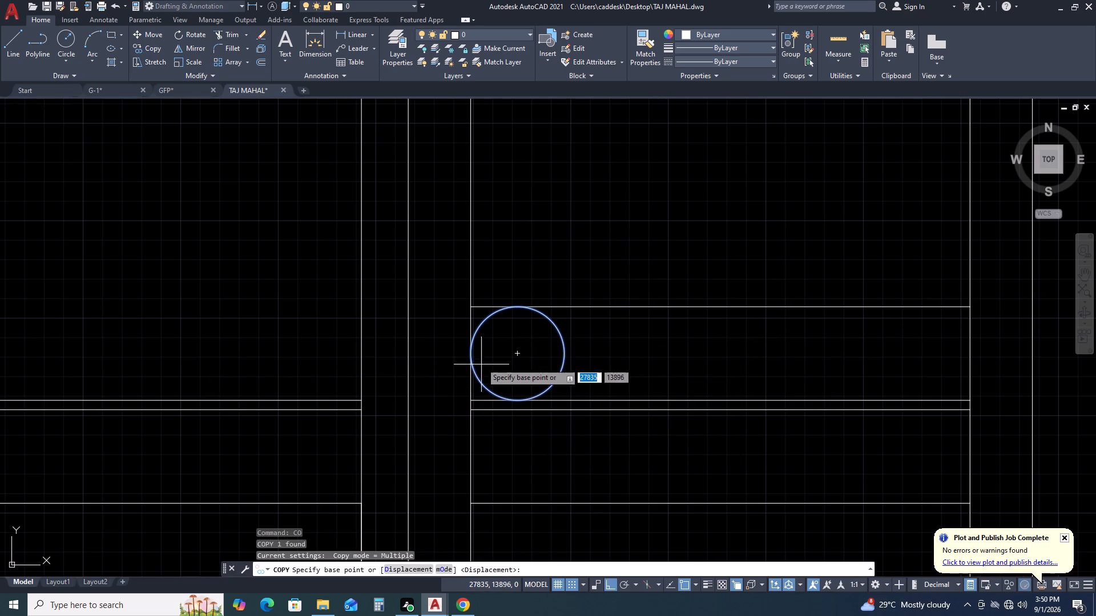
{"action": "left_click", "coordinate": [472, 356]}
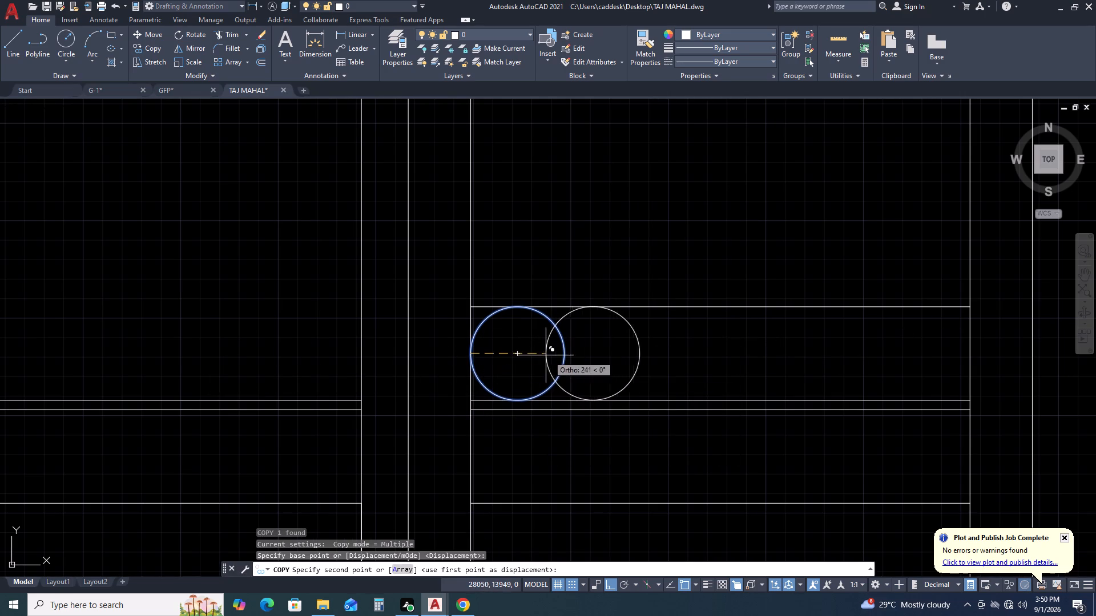
{"action": "left_click", "coordinate": [566, 355]}
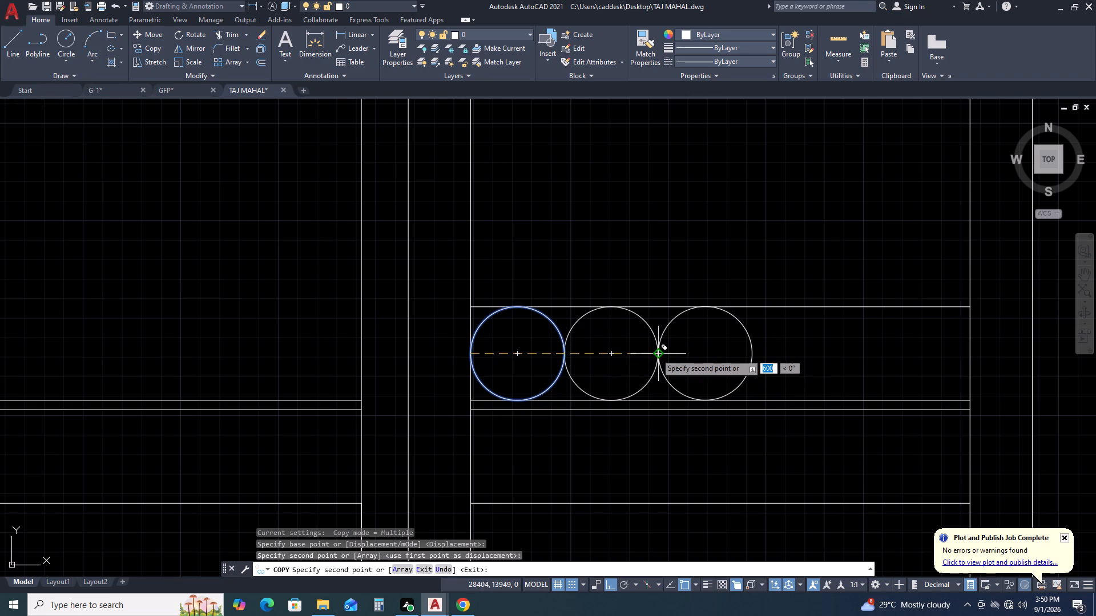
{"action": "left_click", "coordinate": [656, 354]}
{"action": "left_click", "coordinate": [752, 352]}
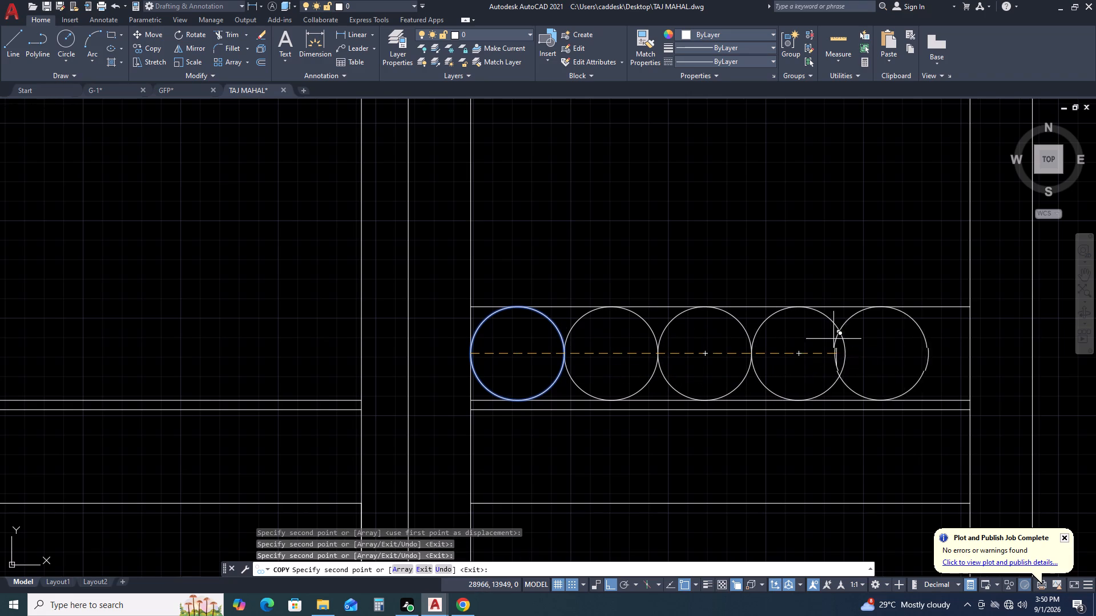
{"action": "left_click", "coordinate": [844, 339]}
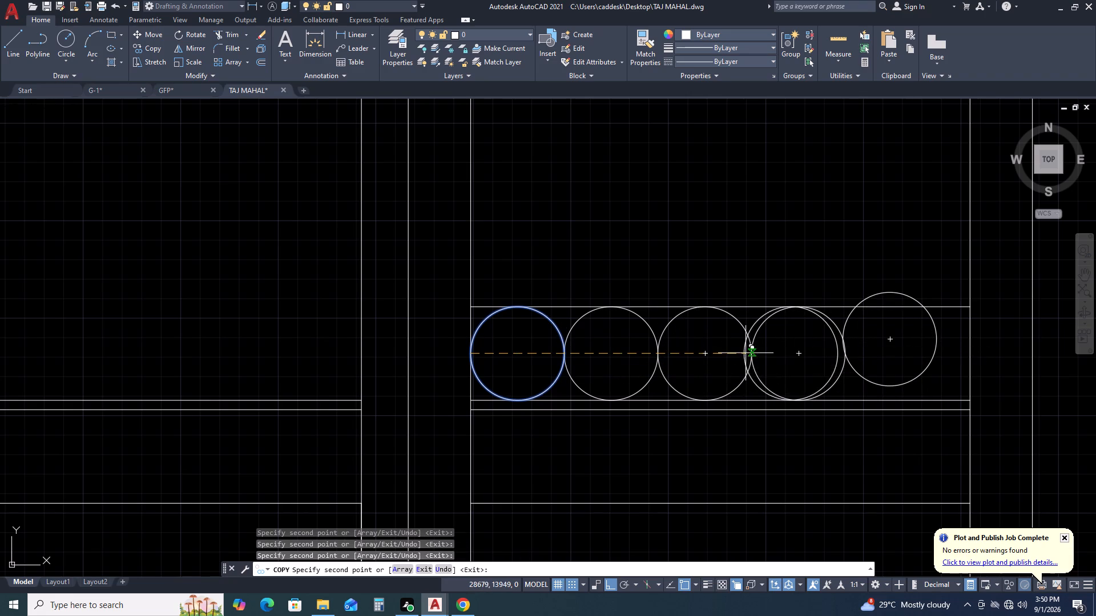
{"action": "key", "text": "Escape"}
Move the misaligned fifth circle so its left side meets the fourth circle's right quadrant.
{"action": "left_click", "coordinate": [913, 382]}
{"action": "left_click", "coordinate": [884, 387]}
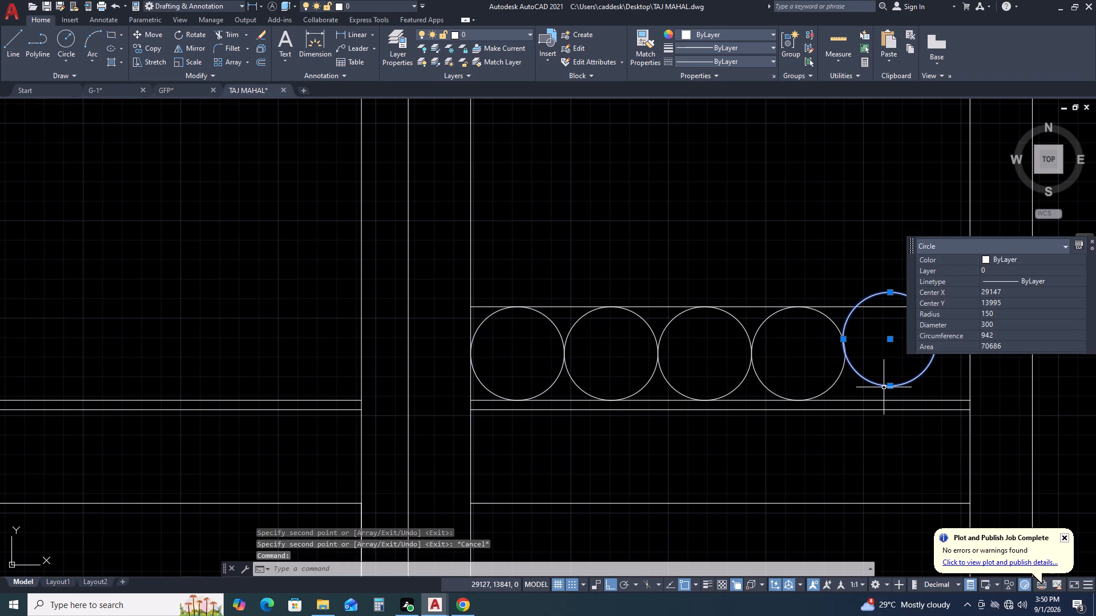
{"action": "type", "text": "M"}
{"action": "key", "text": "space"}
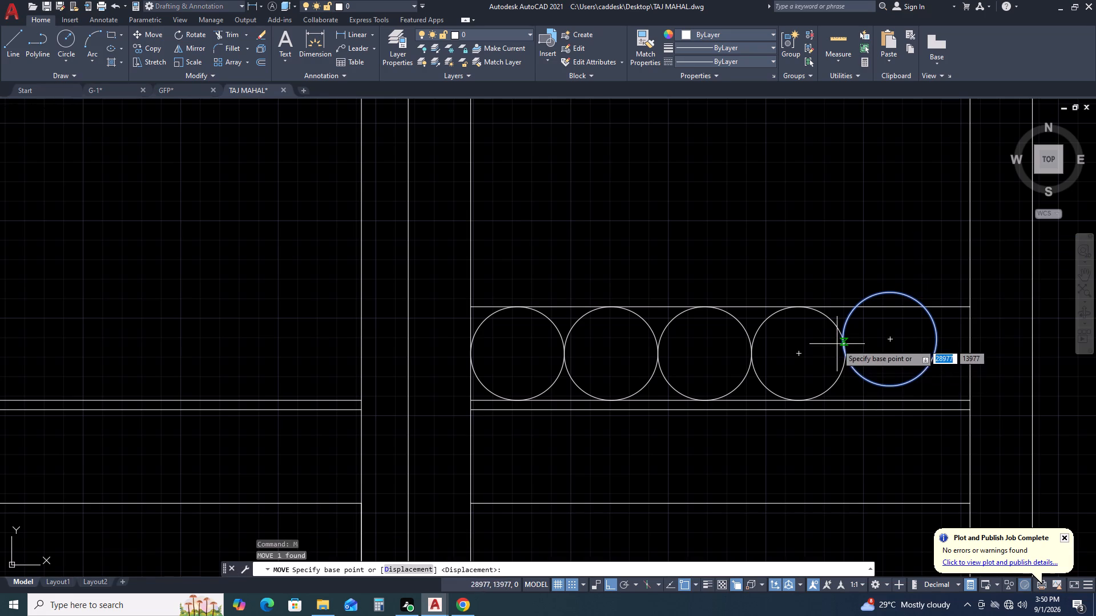
{"action": "left_click", "coordinate": [841, 341]}
{"action": "left_click", "coordinate": [847, 354]}
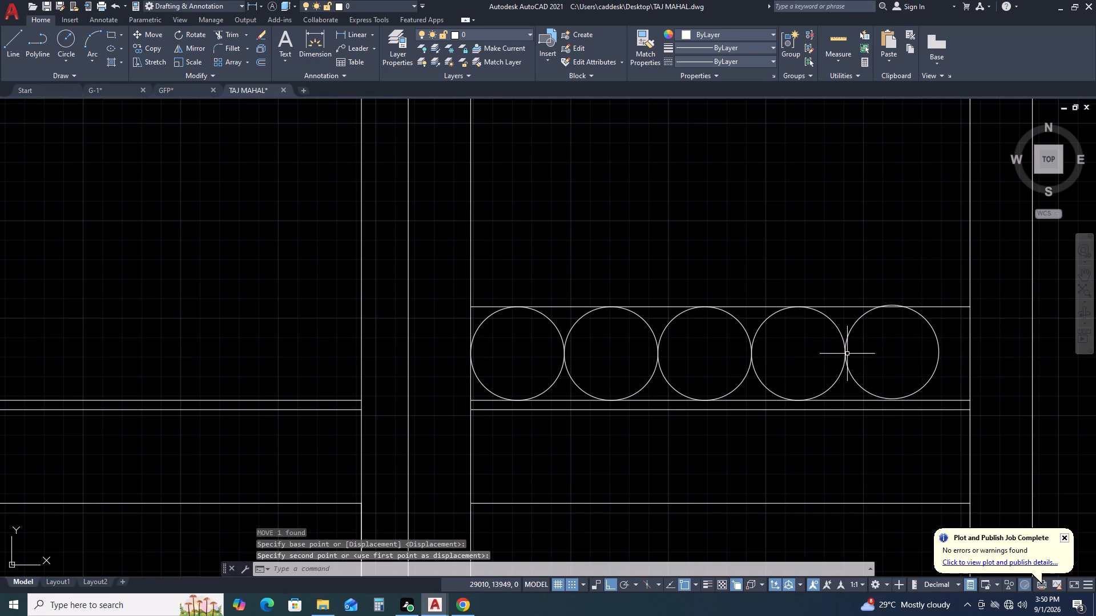
Move the fifth circle straight down so its bottom quadrant rests on the band's lower line.
{"action": "scroll", "coordinate": [924, 349], "scroll_direction": "down", "scroll_amount": 1}
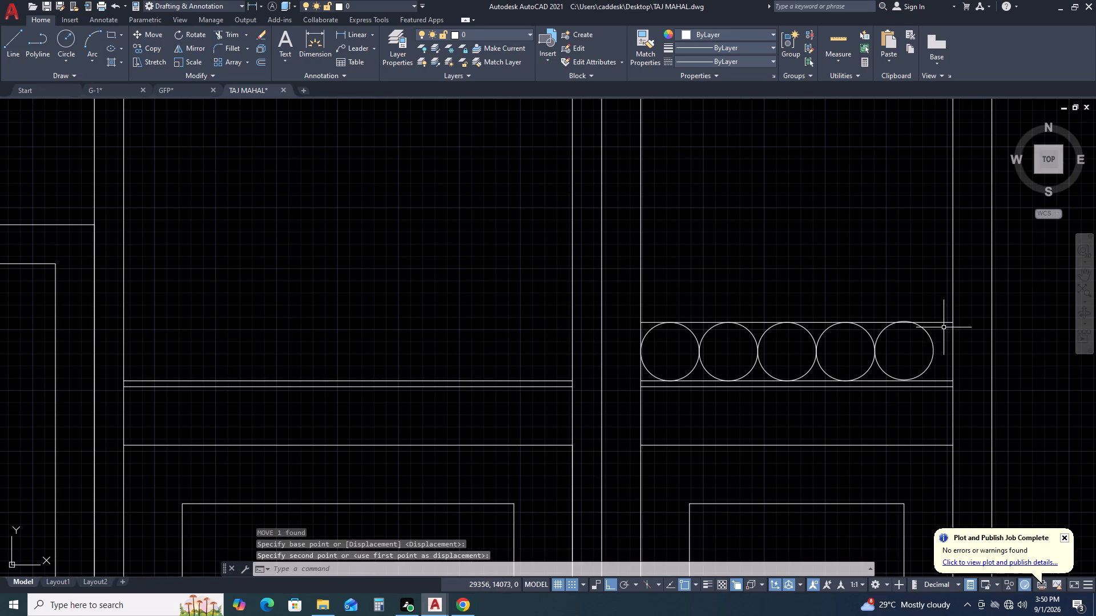
{"action": "scroll", "coordinate": [926, 346], "scroll_direction": "up", "scroll_amount": 2}
{"action": "middle_click_drag", "start_coordinate": [938, 346], "coordinate": [780, 323]}
{"action": "middle_click", "coordinate": [775, 322]}
{"action": "left_click", "coordinate": [805, 373]}
{"action": "left_click", "coordinate": [768, 330]}
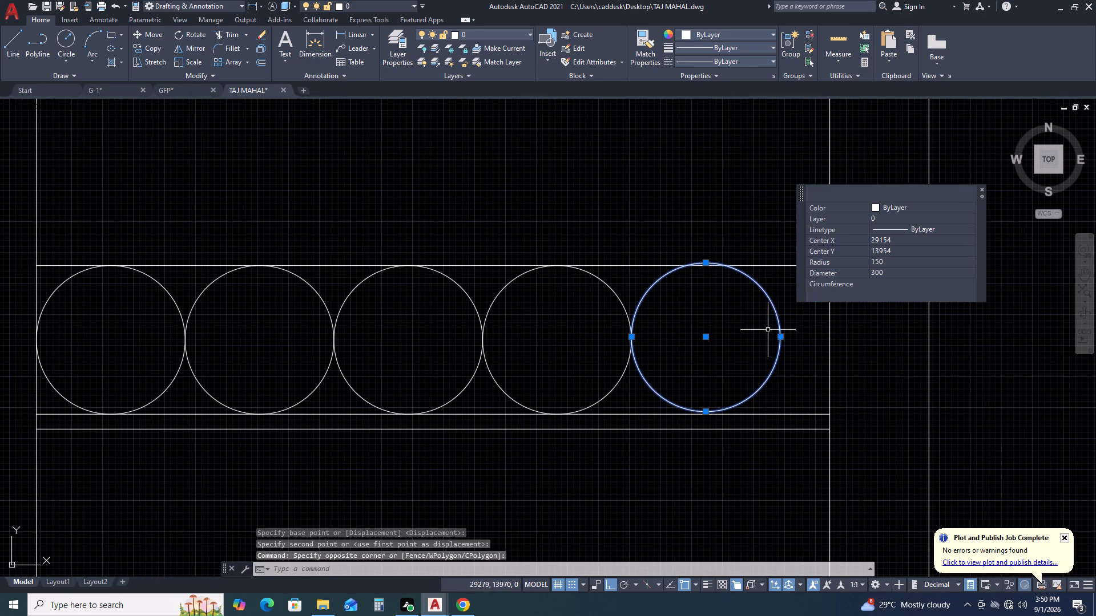
{"action": "type", "text": "M"}
{"action": "key", "text": "space"}
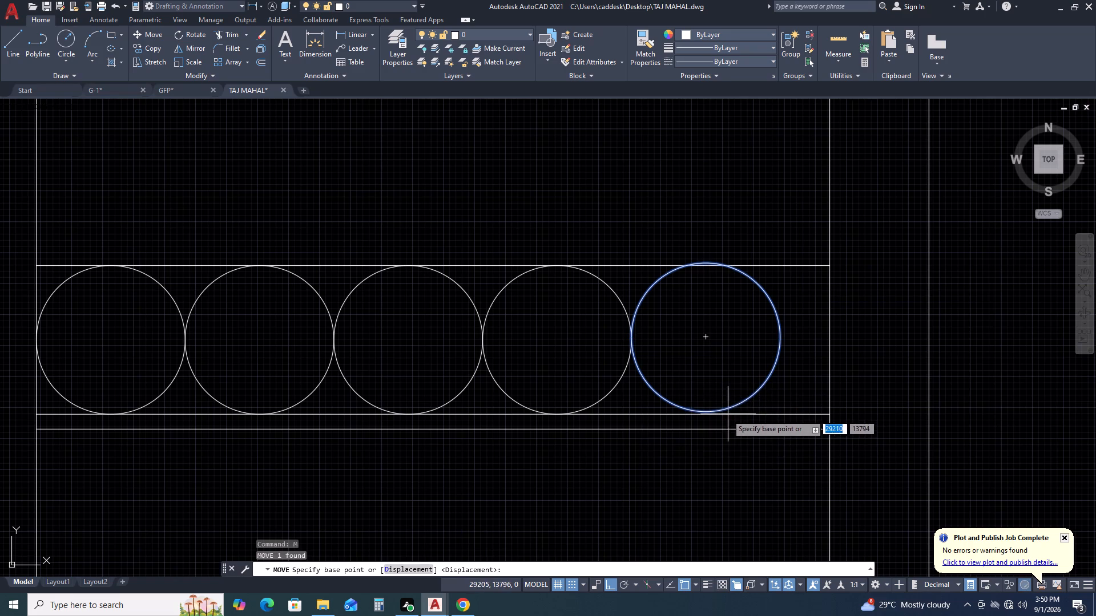
{"action": "scroll", "coordinate": [725, 414], "scroll_direction": "up", "scroll_amount": 2}
{"action": "left_click", "coordinate": [671, 408]}
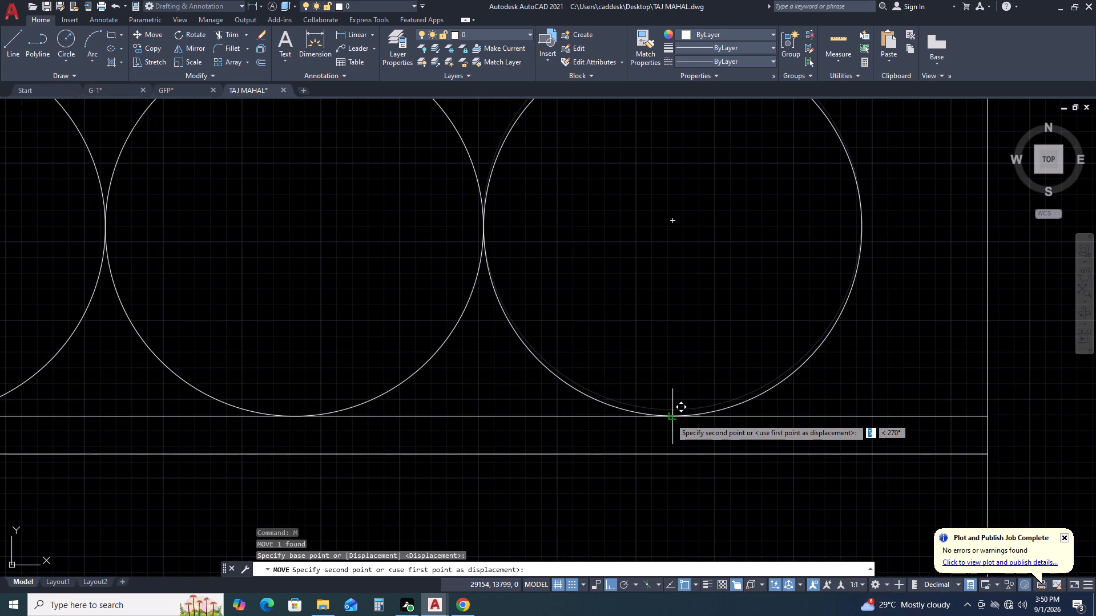
{"action": "left_click", "coordinate": [670, 419]}
Copy the fifth circle to the right so the copy's left side meets the fifth circle's right quadrant.
{"action": "scroll", "coordinate": [765, 400], "scroll_direction": "down", "scroll_amount": 4}
{"action": "middle_click_drag", "start_coordinate": [716, 378], "coordinate": [819, 383]}
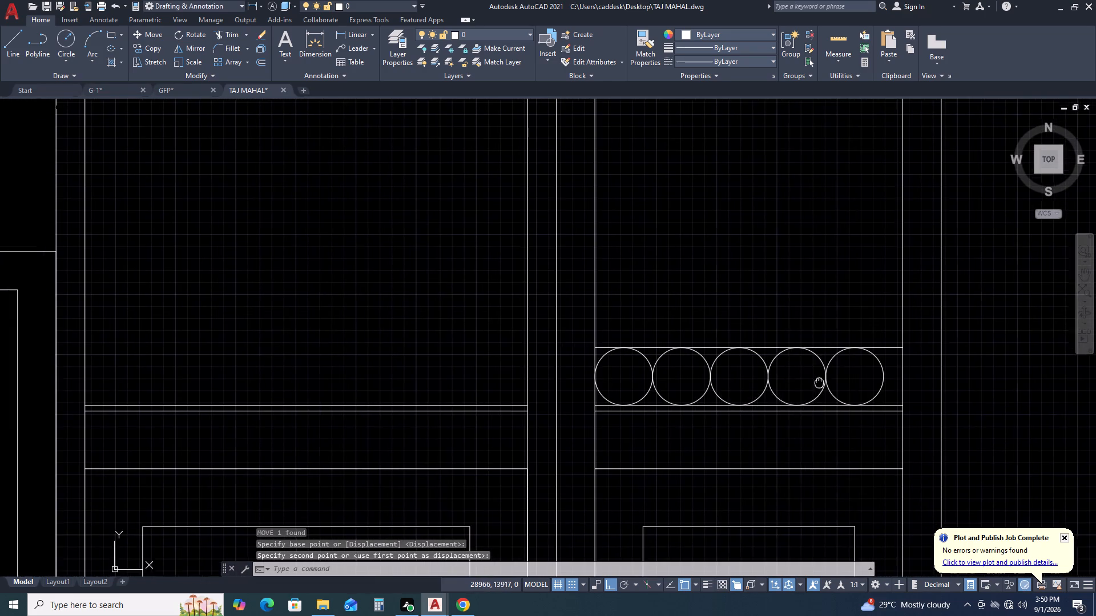
{"action": "middle_click_drag", "start_coordinate": [856, 415], "coordinate": [715, 323]}
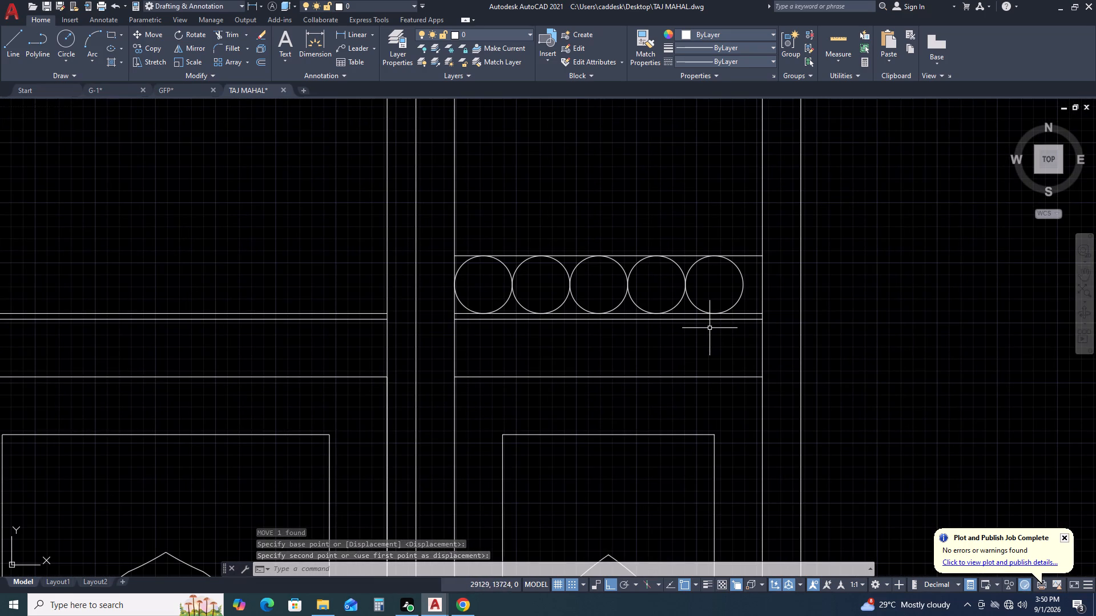
{"action": "scroll", "coordinate": [735, 273], "scroll_direction": "up", "scroll_amount": 2}
{"action": "left_click", "coordinate": [761, 265]}
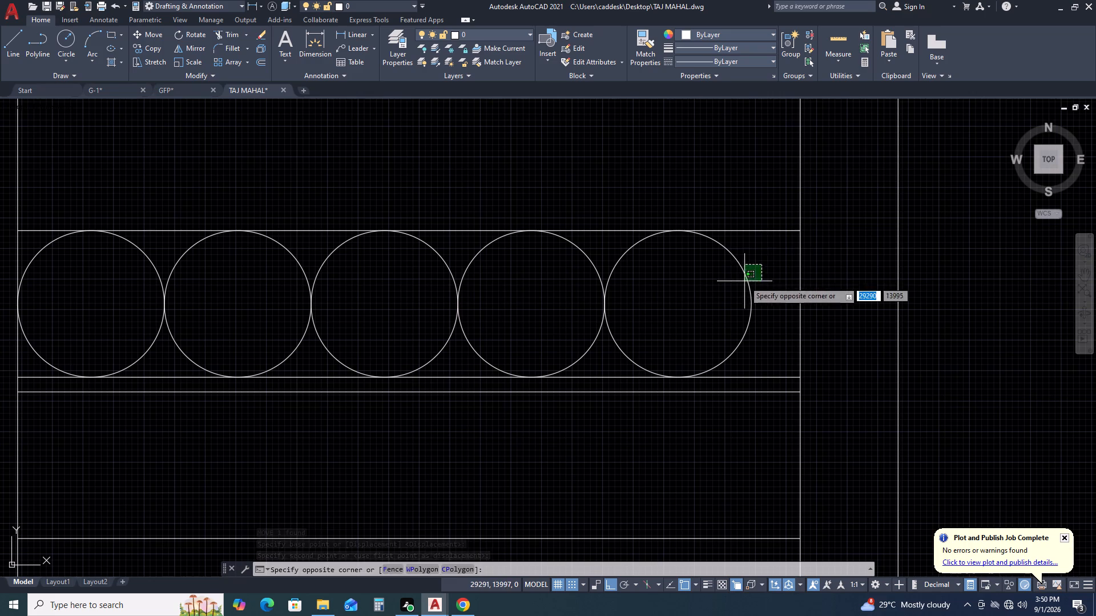
{"action": "left_click", "coordinate": [744, 282]}
{"action": "middle_click_drag", "start_coordinate": [765, 329], "coordinate": [819, 415]}
{"action": "middle_click", "coordinate": [828, 428]}
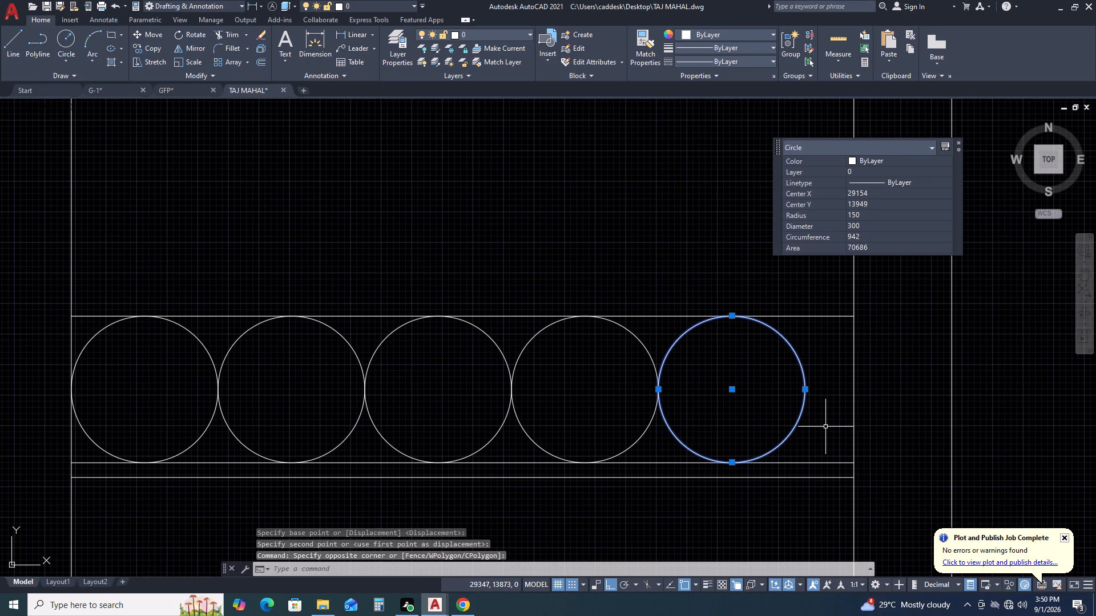
{"action": "type", "text": "CO"}
{"action": "key", "text": "space"}
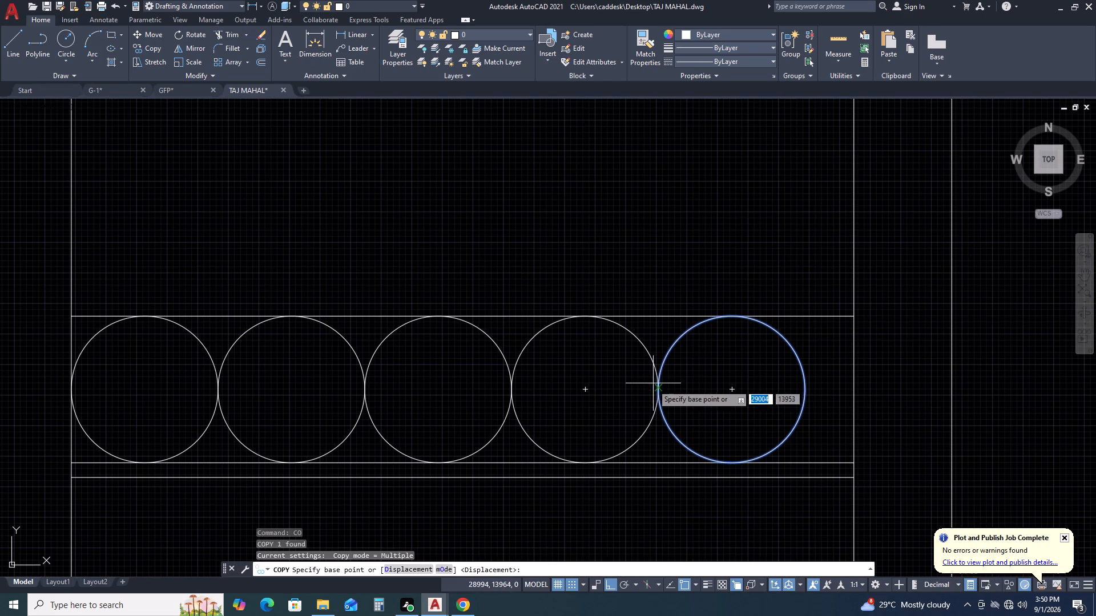
{"action": "left_click", "coordinate": [660, 390]}
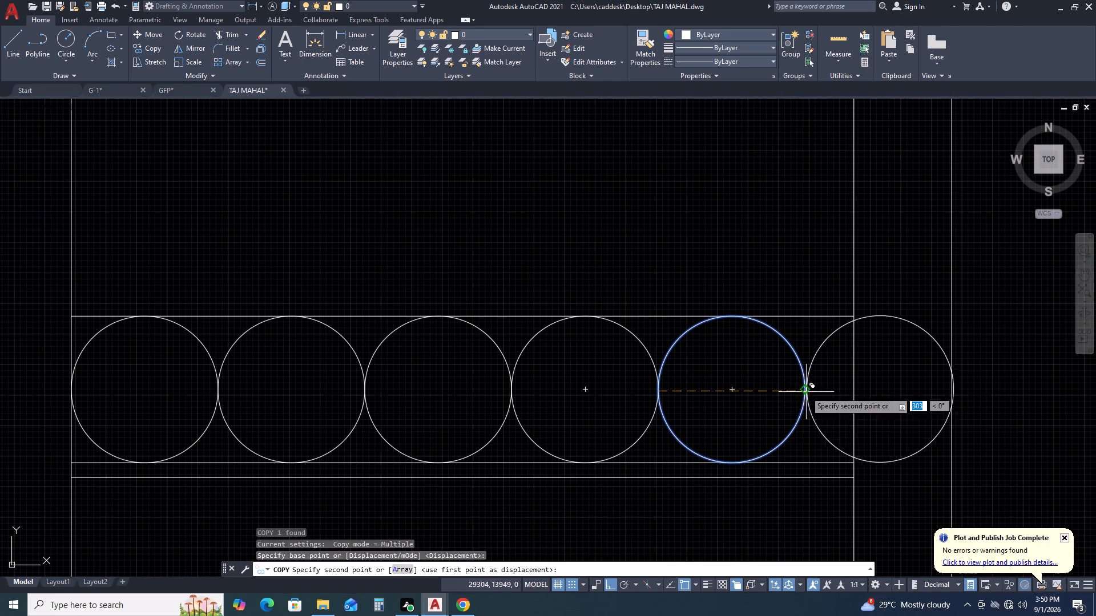
{"action": "left_click", "coordinate": [804, 390]}
{"action": "key", "text": "Escape"}
Trim the part of the sixth circle that extends past the narrower bay's right vertical line.
{"action": "key", "text": "t"}
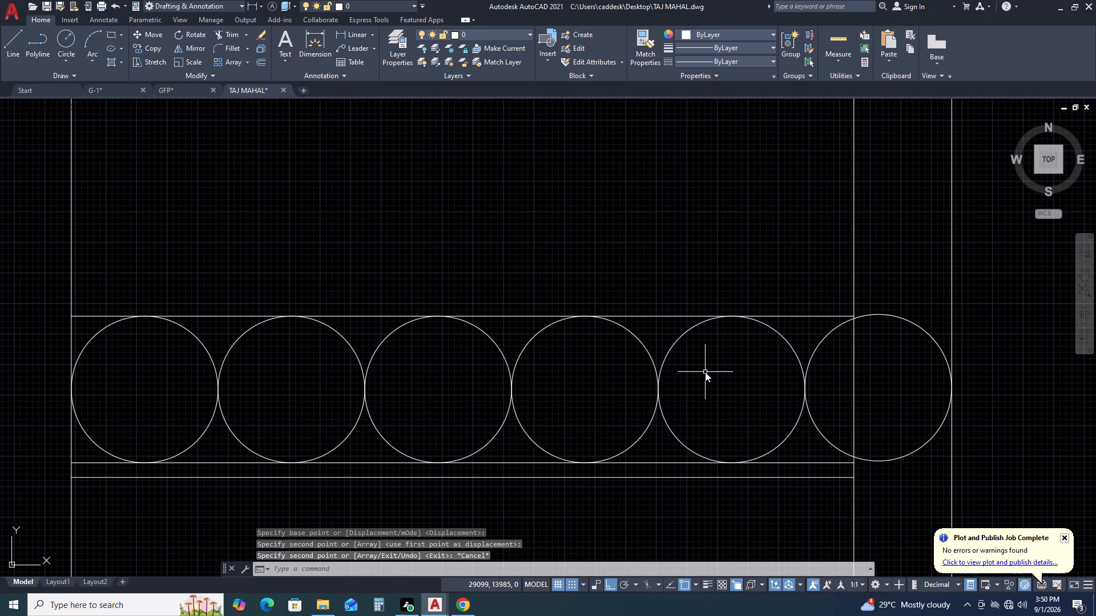
{"action": "key", "text": "r"}
{"action": "key", "text": "space"}
{"action": "left_click", "coordinate": [916, 280]}
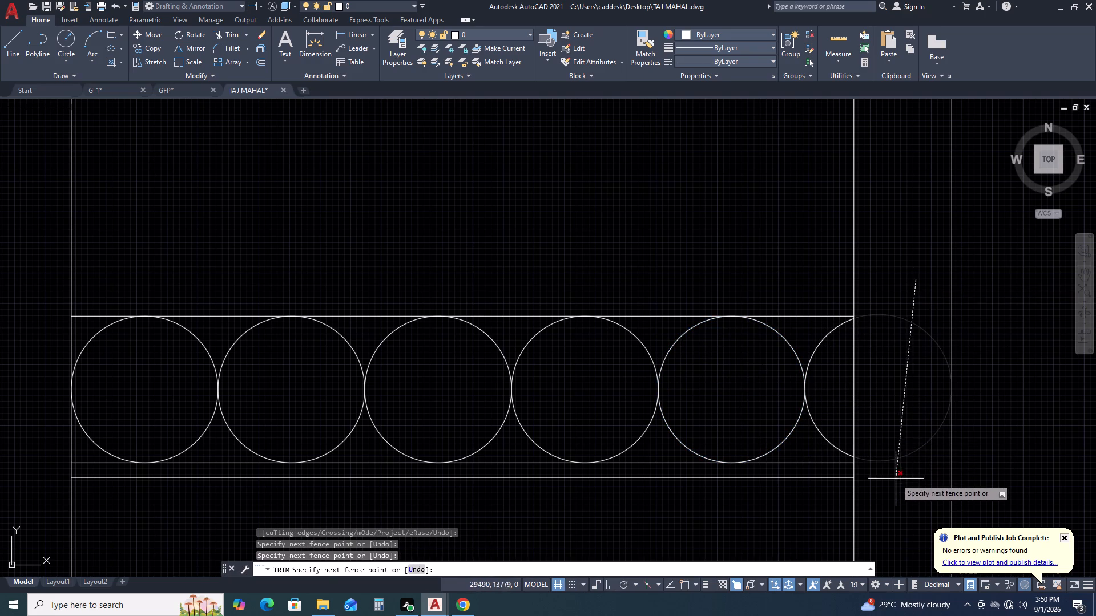
{"action": "left_click", "coordinate": [896, 481]}
{"action": "key", "text": "Escape"}
Offset the first circle in the narrower bay's band inward by 100.
{"action": "scroll", "coordinate": [817, 343], "scroll_direction": "up", "scroll_amount": 1}
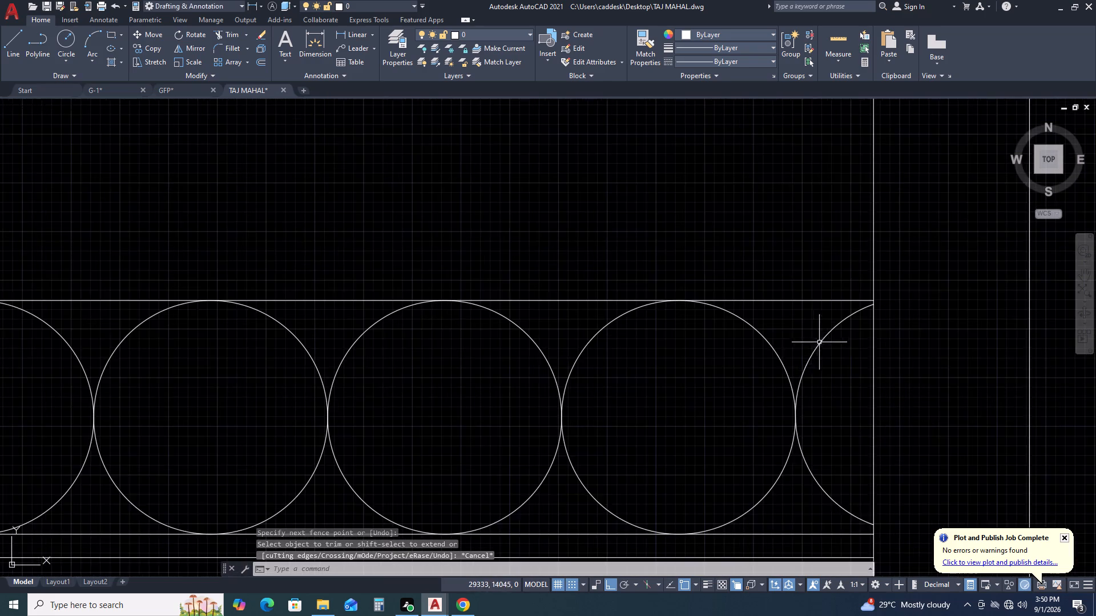
{"action": "scroll", "coordinate": [828, 341], "scroll_direction": "down", "scroll_amount": 5}
{"action": "middle_click_drag", "start_coordinate": [726, 367], "coordinate": [797, 345]}
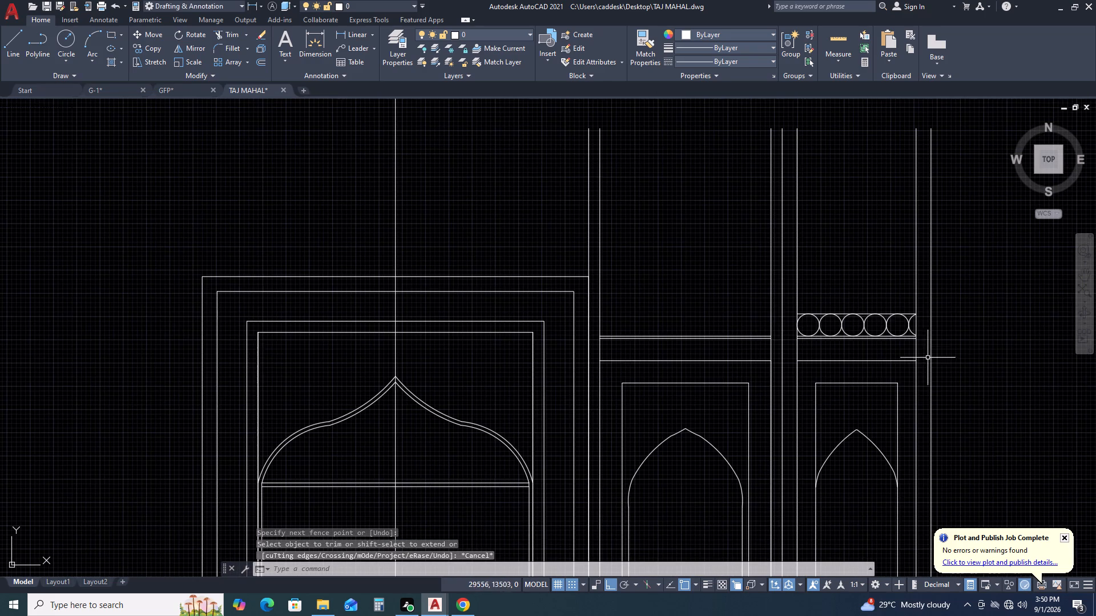
{"action": "middle_click_drag", "start_coordinate": [919, 313], "coordinate": [739, 329]}
{"action": "scroll", "coordinate": [640, 347], "scroll_direction": "up", "scroll_amount": 4}
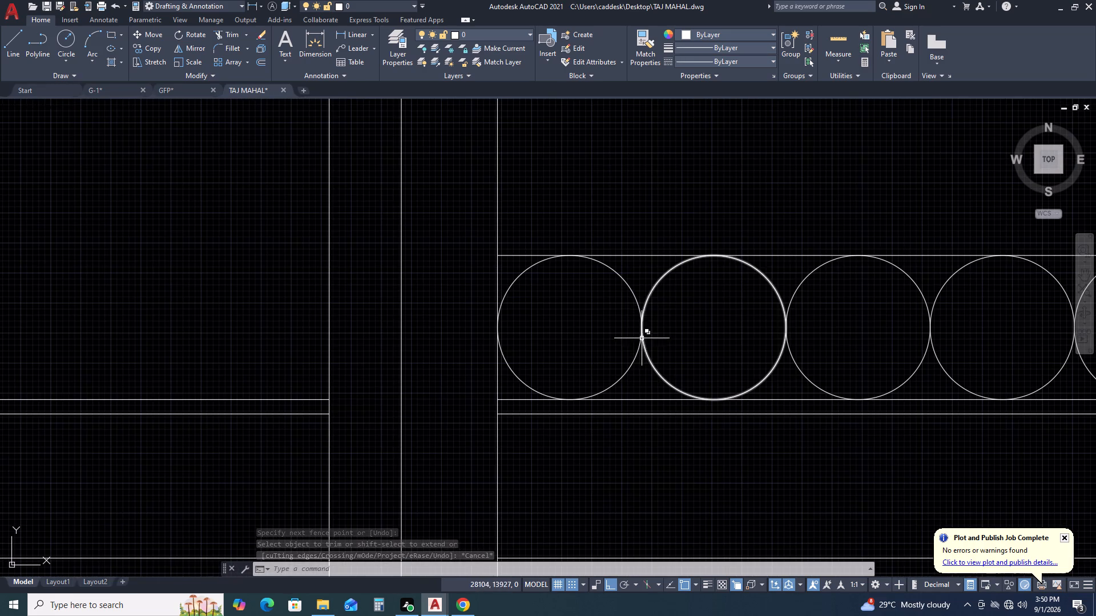
{"action": "left_click", "coordinate": [641, 286]}
{"action": "left_click", "coordinate": [615, 293]}
{"action": "key", "text": "o"}
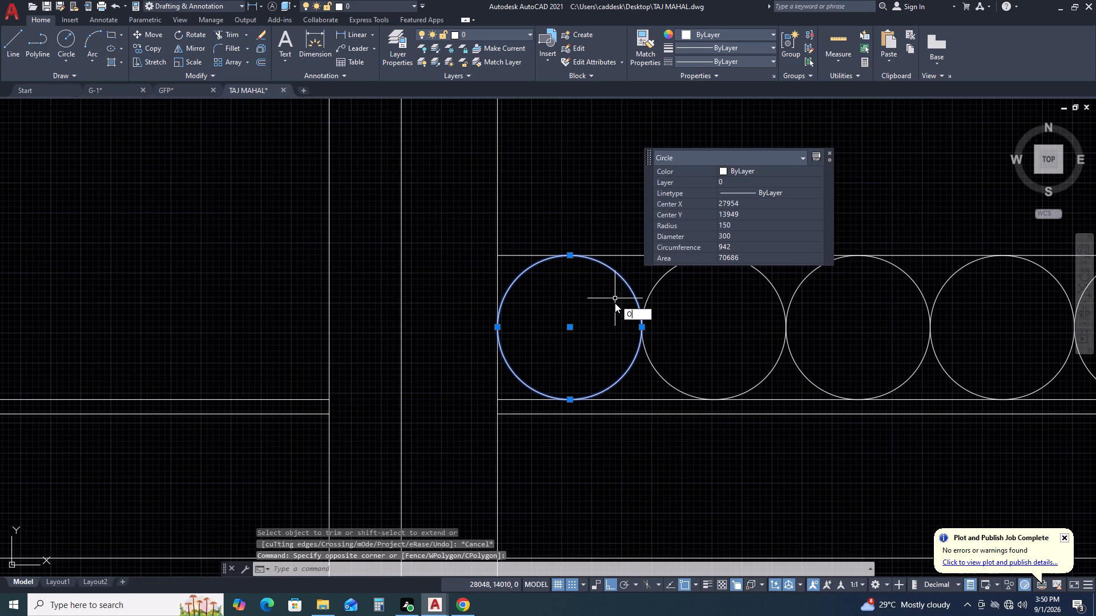
{"action": "key", "text": "space"}
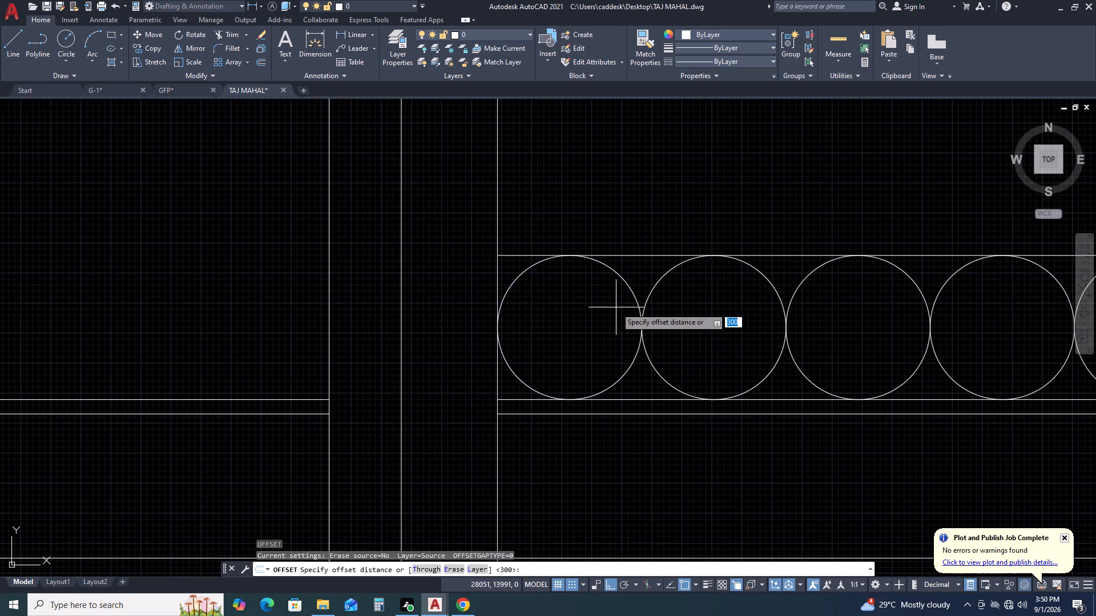
{"action": "key", "text": "1"}
{"action": "key", "text": "0"}
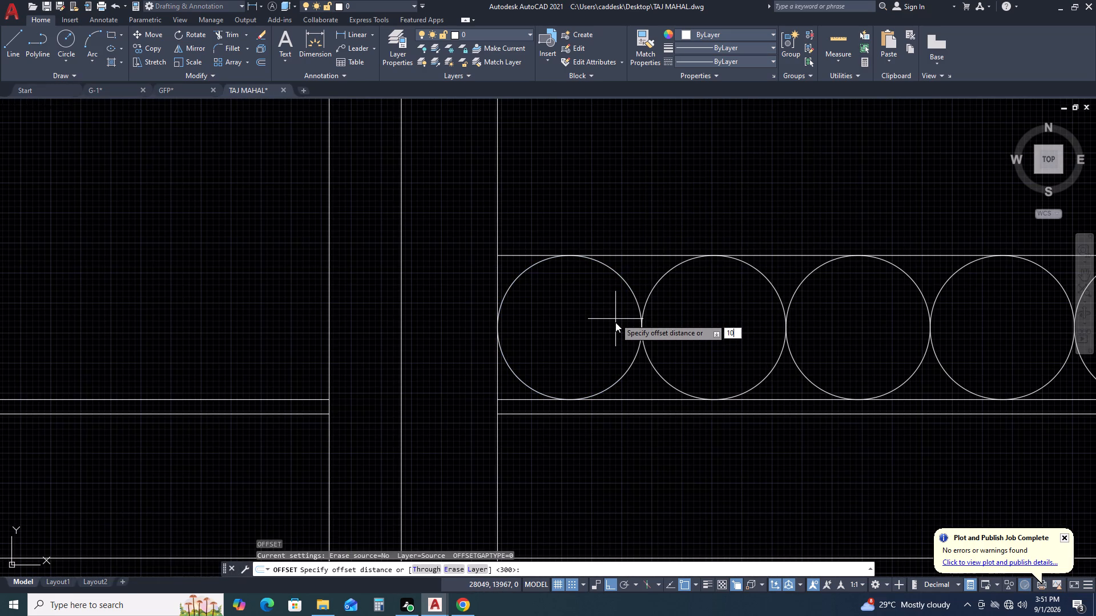
{"action": "key", "text": "0"}
{"action": "key", "text": "Return"}
{"action": "left_click", "coordinate": [598, 327]}
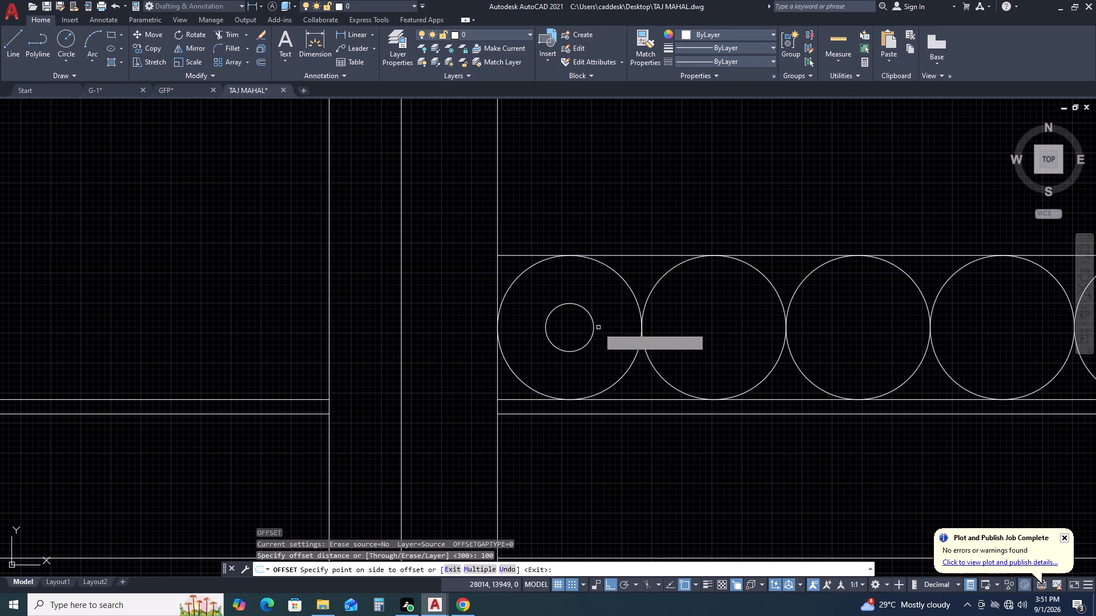
Offset the second to fifth circles and the trimmed sixth circle inward by the same 100 distance.
{"action": "left_click", "coordinate": [767, 270]}
{"action": "left_click", "coordinate": [754, 280]}
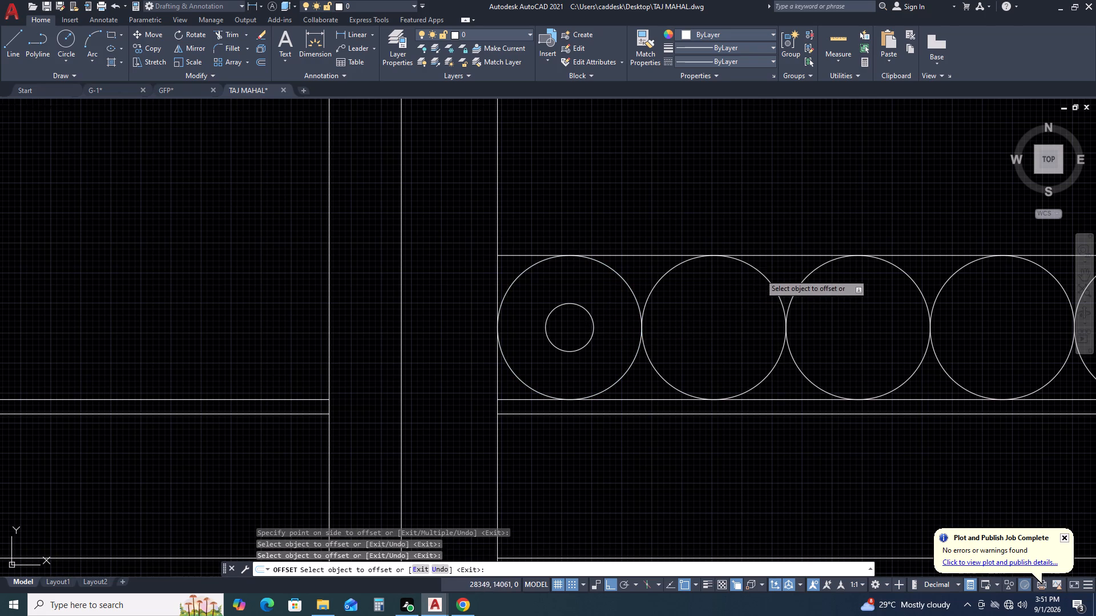
{"action": "left_click", "coordinate": [760, 274]}
{"action": "left_click", "coordinate": [739, 311]}
{"action": "scroll", "coordinate": [606, 255], "scroll_direction": "down", "scroll_amount": 2}
{"action": "scroll", "coordinate": [714, 269], "scroll_direction": "up", "scroll_amount": 1}
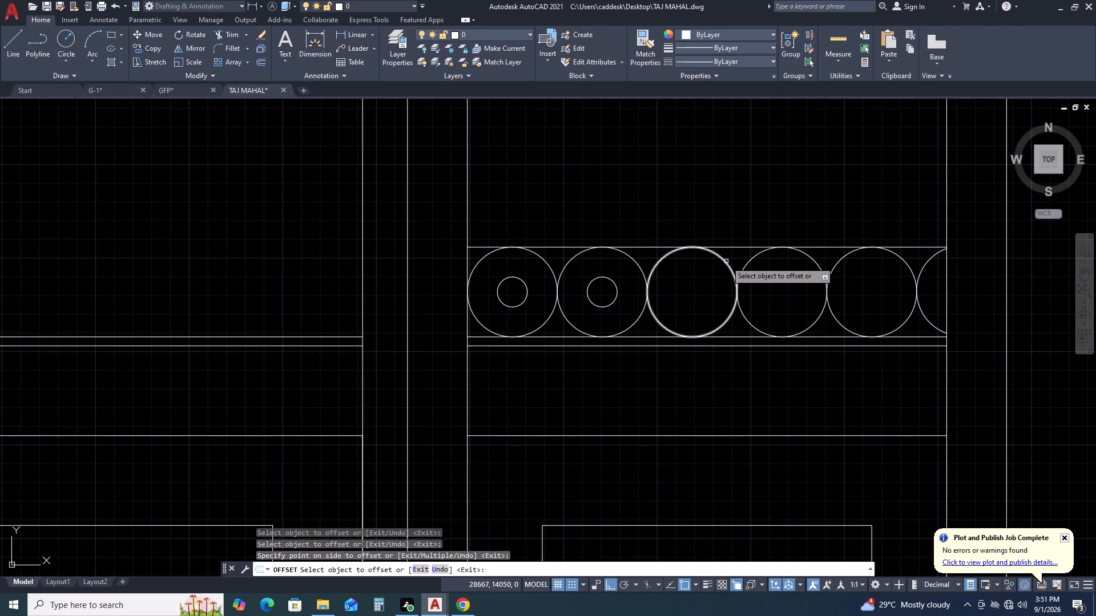
{"action": "left_click", "coordinate": [726, 261]}
{"action": "left_click", "coordinate": [712, 270]}
{"action": "left_click", "coordinate": [813, 262]}
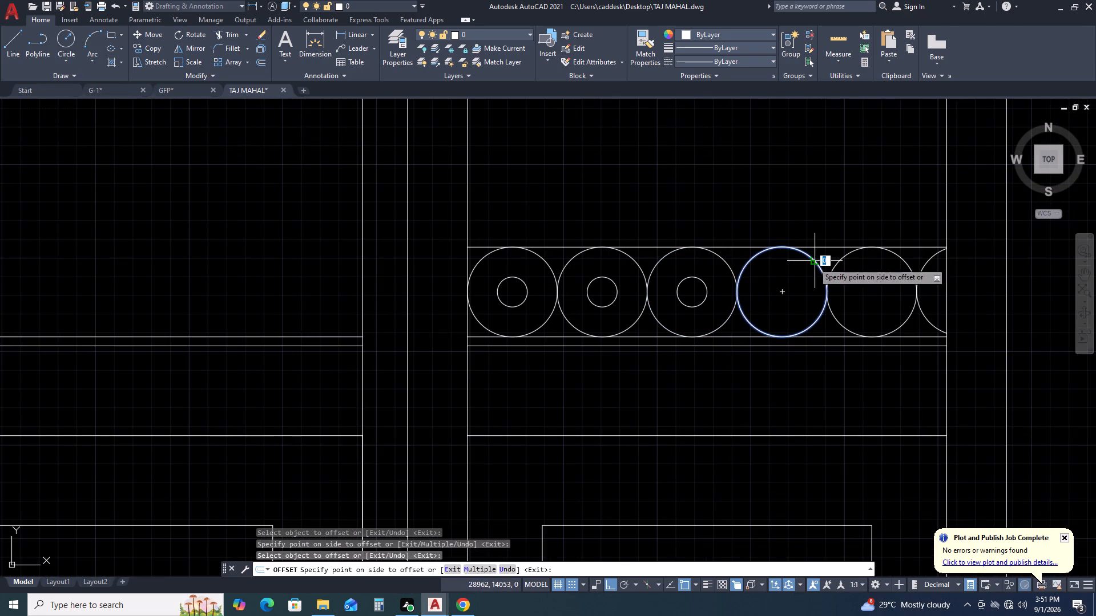
{"action": "left_click", "coordinate": [750, 290]}
{"action": "left_click", "coordinate": [901, 260]}
{"action": "left_click", "coordinate": [868, 289]}
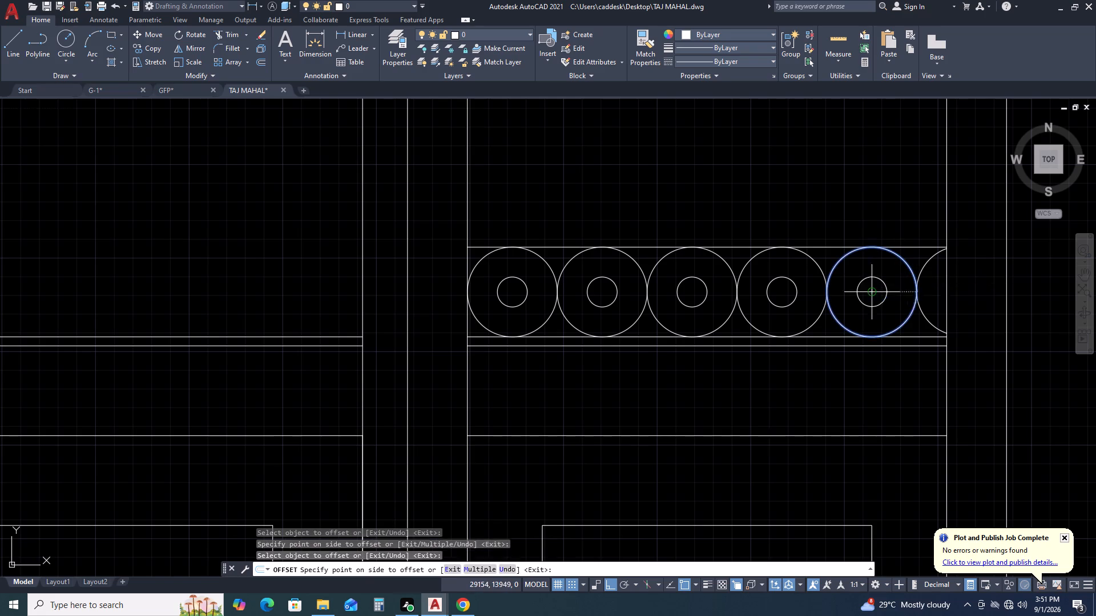
{"action": "left_click", "coordinate": [918, 292]}
{"action": "left_click", "coordinate": [932, 290]}
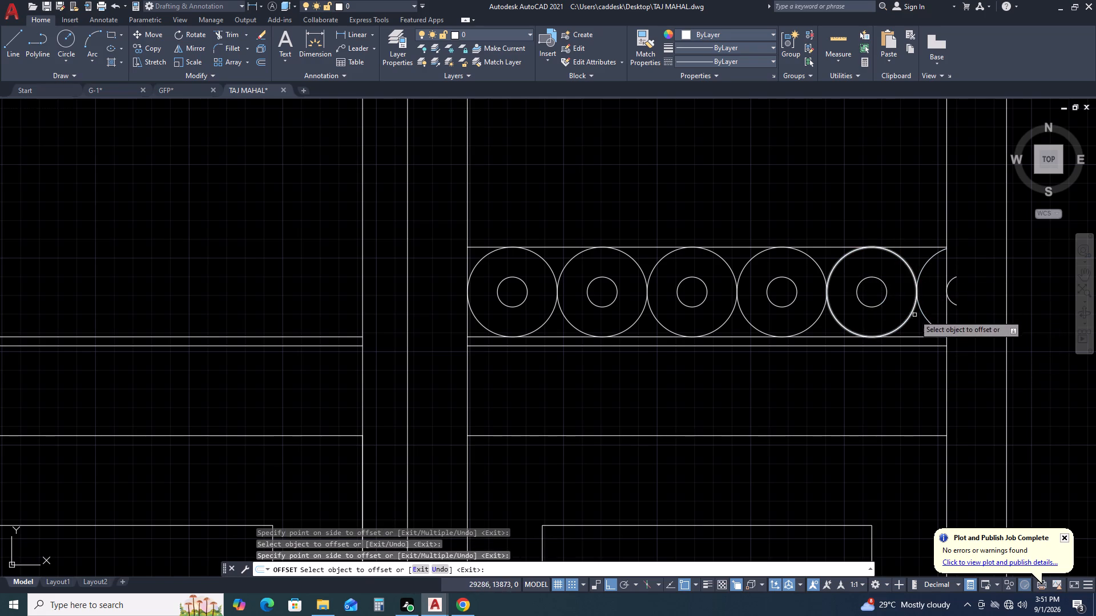
{"action": "key", "text": "Escape"}
Move the small inner arc of the partial sixth circle left so its endpoints meet the bay's right vertical line.
{"action": "left_click", "coordinate": [965, 314]}
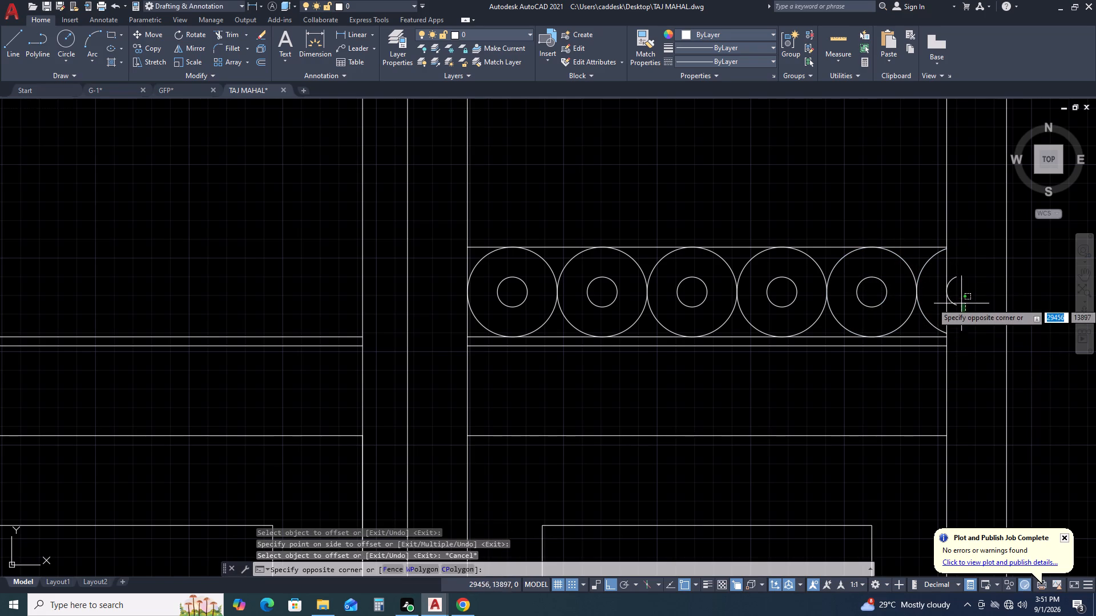
{"action": "left_click", "coordinate": [958, 297]}
{"action": "left_click", "coordinate": [954, 303]}
{"action": "key", "text": "m"}
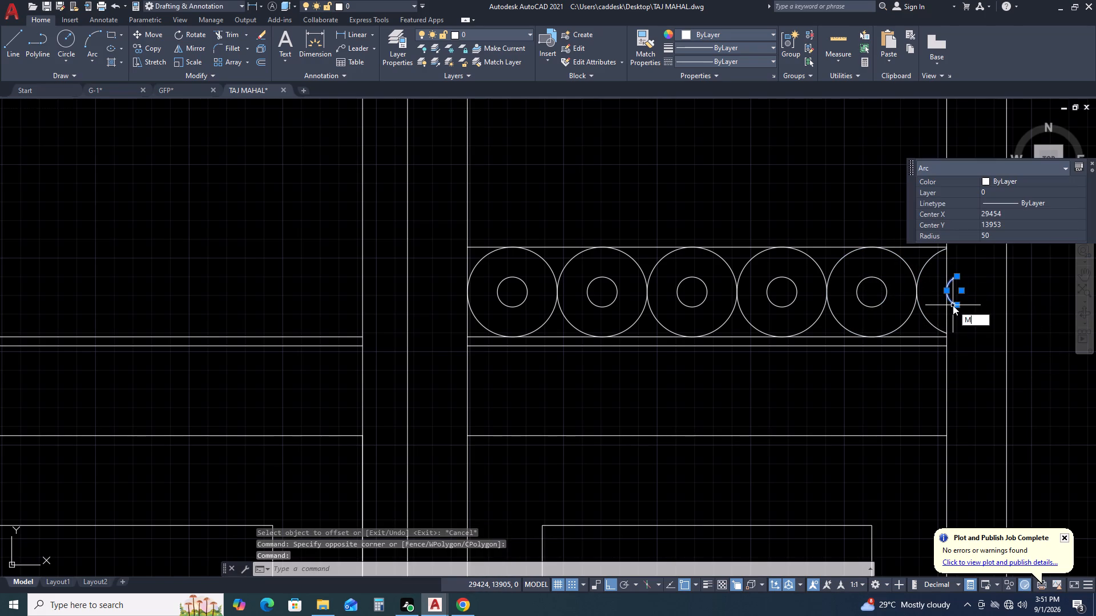
{"action": "key", "text": "space"}
{"action": "left_click", "coordinate": [957, 307]}
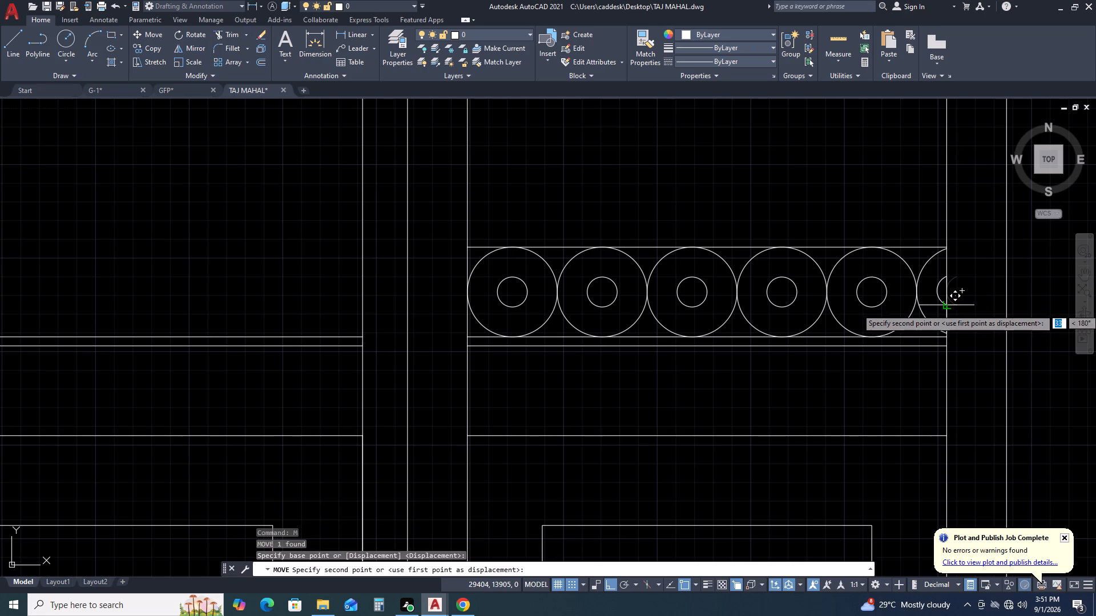
{"action": "left_click", "coordinate": [945, 309]}
Offset the upper line of the wider side bay's double horizontal lines upward by 200.
{"action": "scroll", "coordinate": [651, 312], "scroll_direction": "down", "scroll_amount": 2}
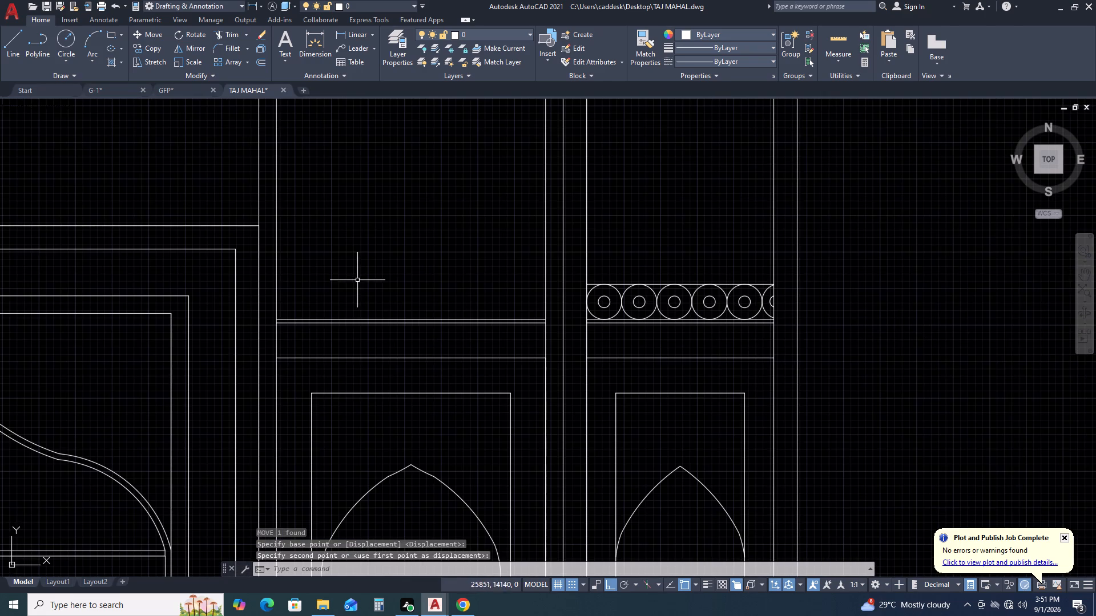
{"action": "middle_click_drag", "start_coordinate": [434, 305], "coordinate": [611, 315]}
{"action": "scroll", "coordinate": [658, 310], "scroll_direction": "down", "scroll_amount": 1}
{"action": "scroll", "coordinate": [785, 313], "scroll_direction": "down", "scroll_amount": 1}
{"action": "middle_click_drag", "start_coordinate": [856, 311], "coordinate": [841, 310]}
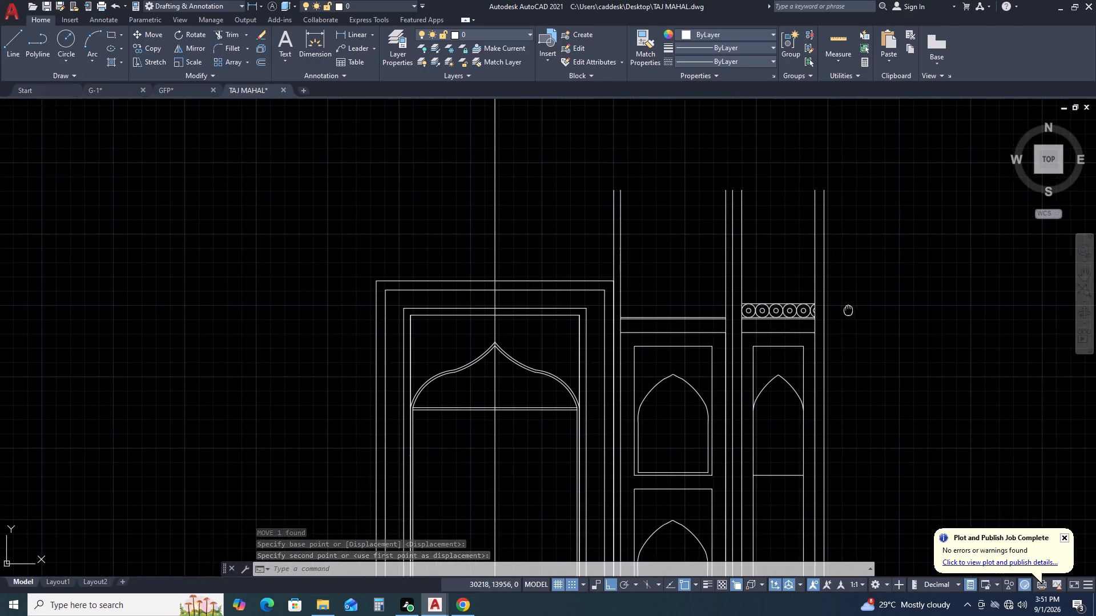
{"action": "middle_click_drag", "start_coordinate": [841, 310], "coordinate": [774, 303]}
{"action": "middle_click_drag", "start_coordinate": [661, 334], "coordinate": [715, 326]}
{"action": "middle_click", "coordinate": [716, 326]}
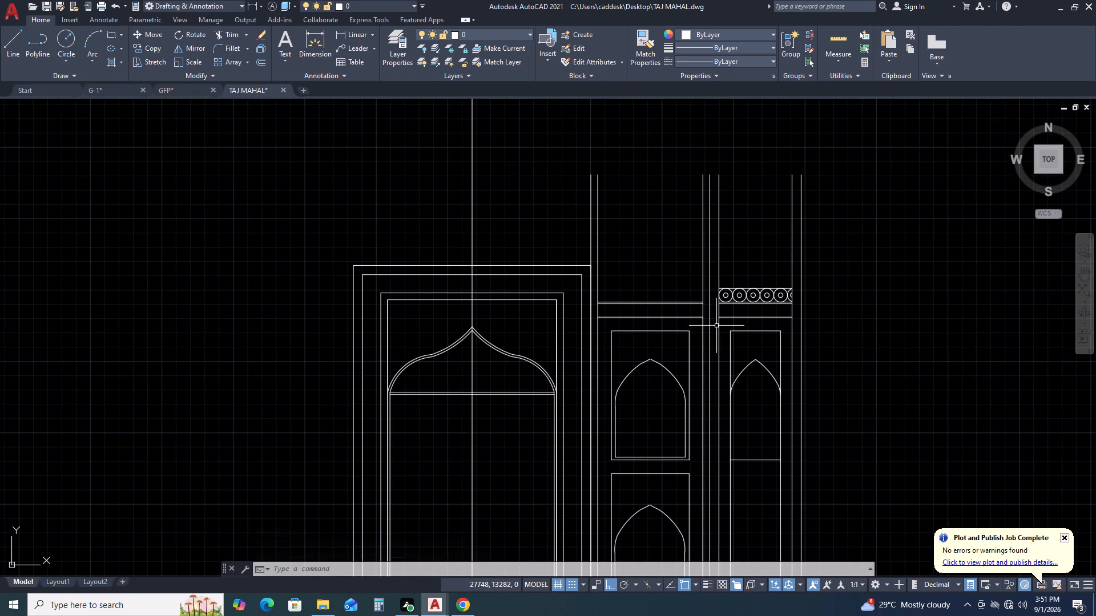
{"action": "scroll", "coordinate": [662, 295], "scroll_direction": "up", "scroll_amount": 4}
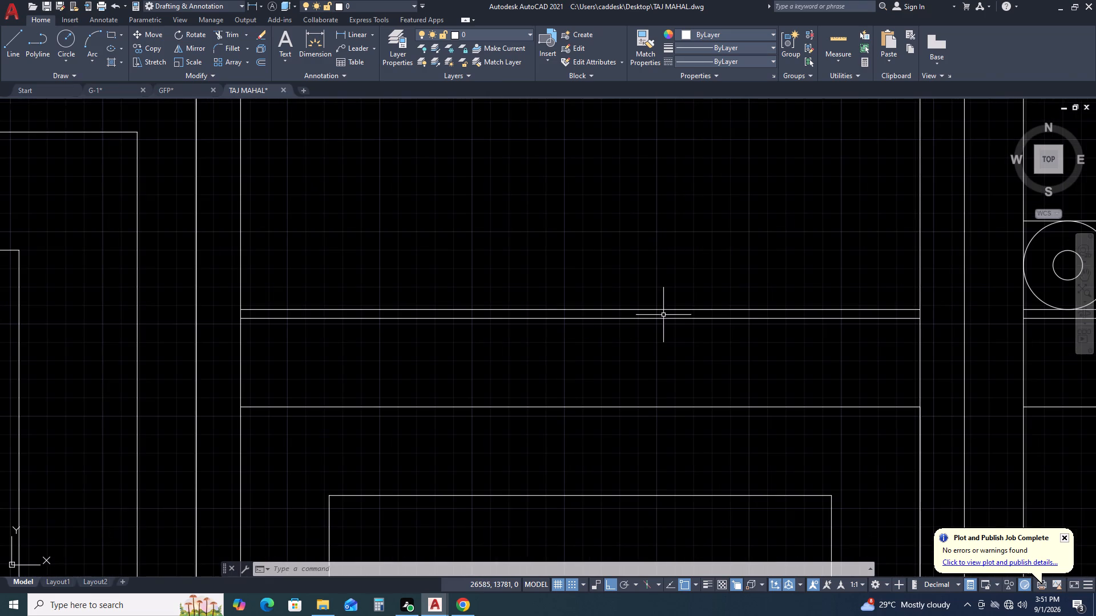
{"action": "left_click", "coordinate": [664, 314]}
{"action": "left_click", "coordinate": [646, 297]}
{"action": "type", "text": "O"}
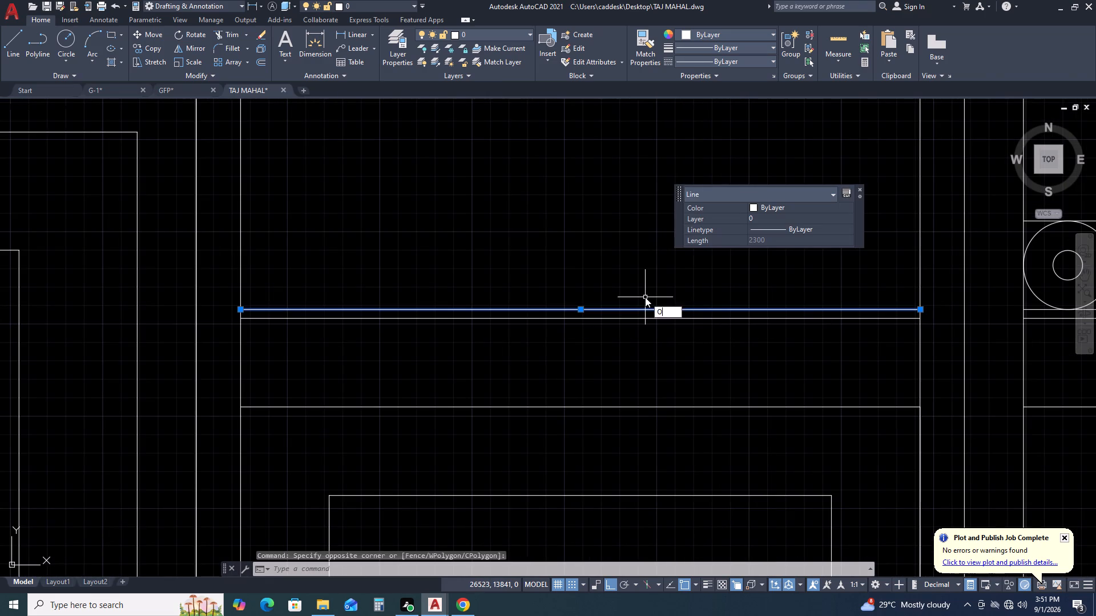
{"action": "key", "text": "space"}
{"action": "type", "text": "200"}
{"action": "key", "text": "Return"}
{"action": "left_click", "coordinate": [648, 258]}
{"action": "scroll", "coordinate": [648, 258], "scroll_direction": "down", "scroll_amount": 2}
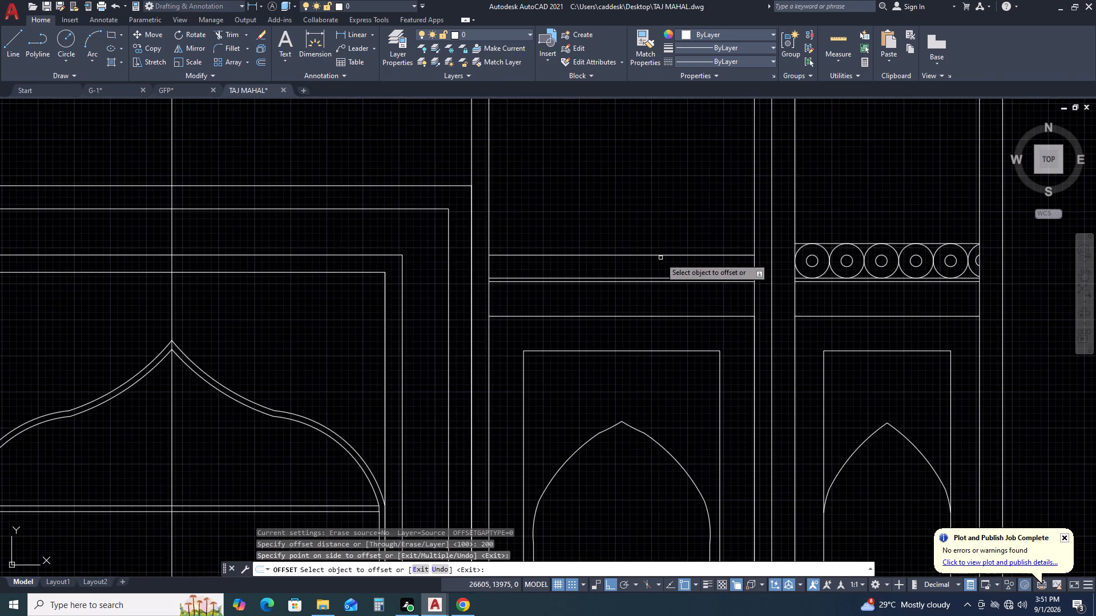
{"action": "middle_click_drag", "start_coordinate": [676, 262], "coordinate": [724, 333]}
{"action": "scroll", "coordinate": [715, 333], "scroll_direction": "down", "scroll_amount": 1}
{"action": "key", "text": "Escape"}
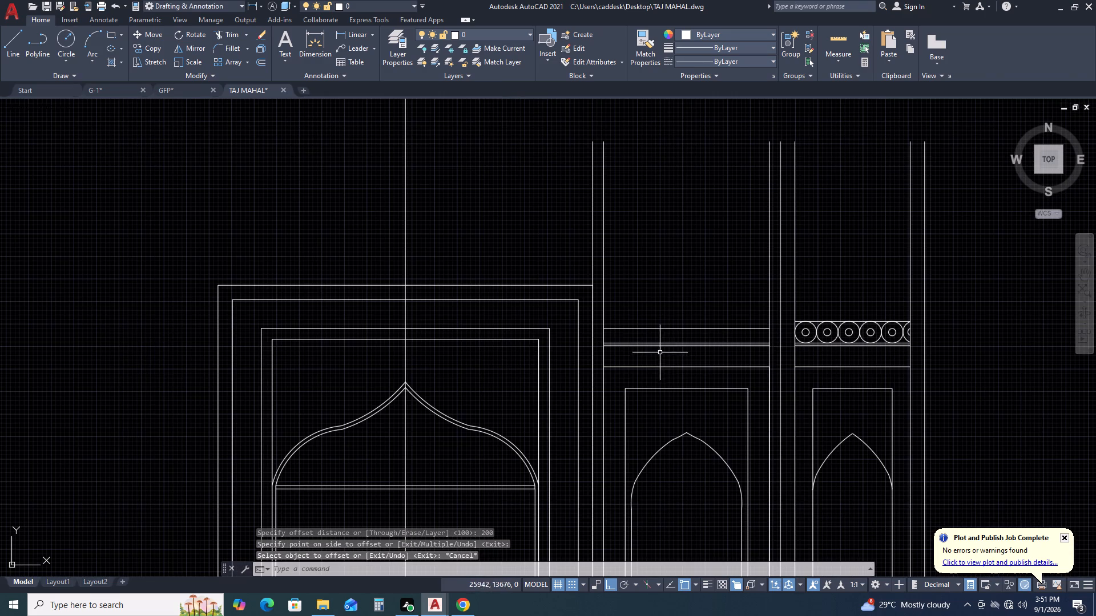
{"action": "scroll", "coordinate": [632, 345], "scroll_direction": "up", "scroll_amount": 3}
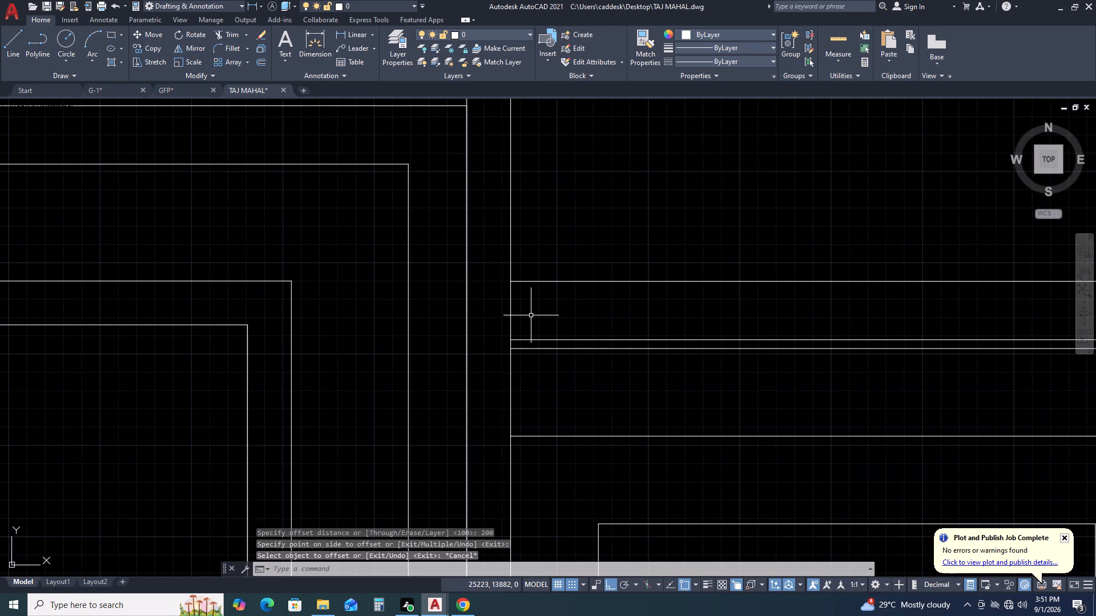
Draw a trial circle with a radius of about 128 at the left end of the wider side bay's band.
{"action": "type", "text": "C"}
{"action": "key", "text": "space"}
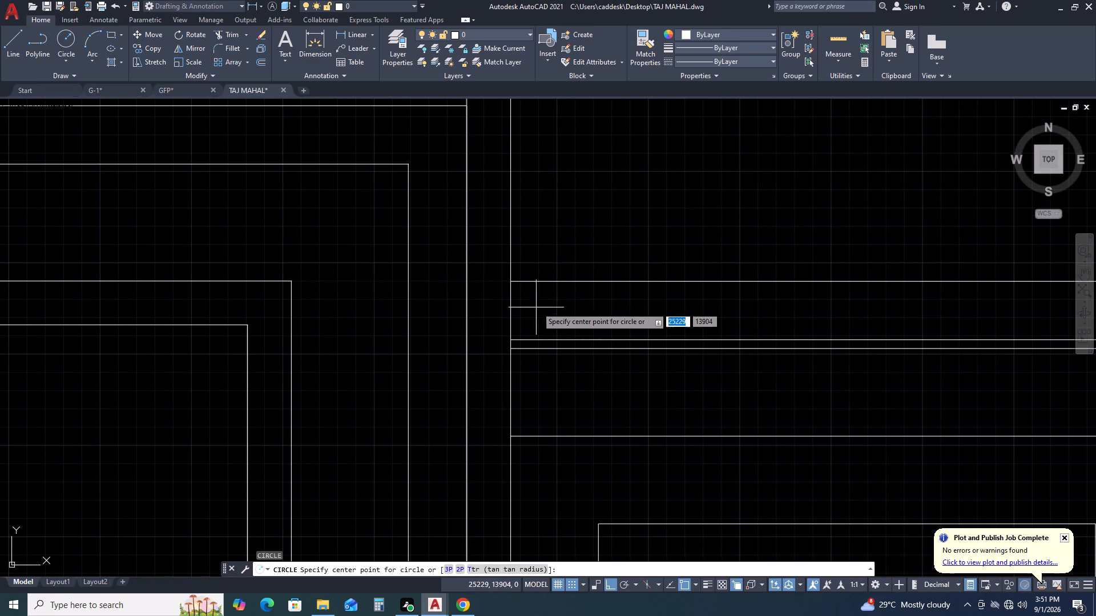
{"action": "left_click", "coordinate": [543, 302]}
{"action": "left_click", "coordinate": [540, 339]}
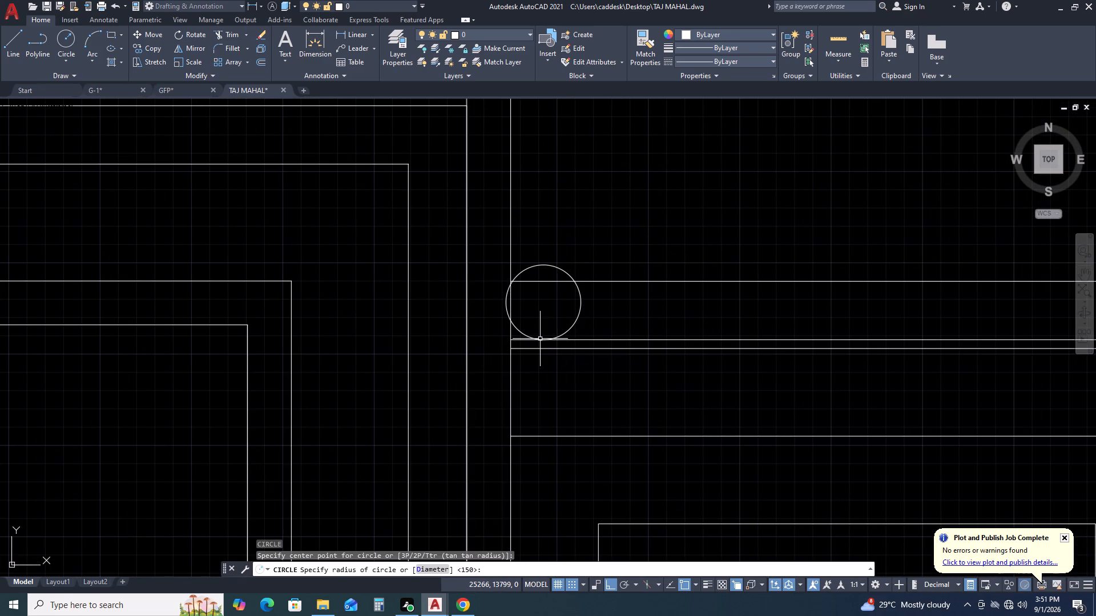
Measure the height of the wider side bay's band between its upper and lower lines.
{"action": "type", "text": "DL"}
{"action": "key", "text": "i"}
{"action": "key", "text": "space"}
{"action": "left_click", "coordinate": [607, 282]}
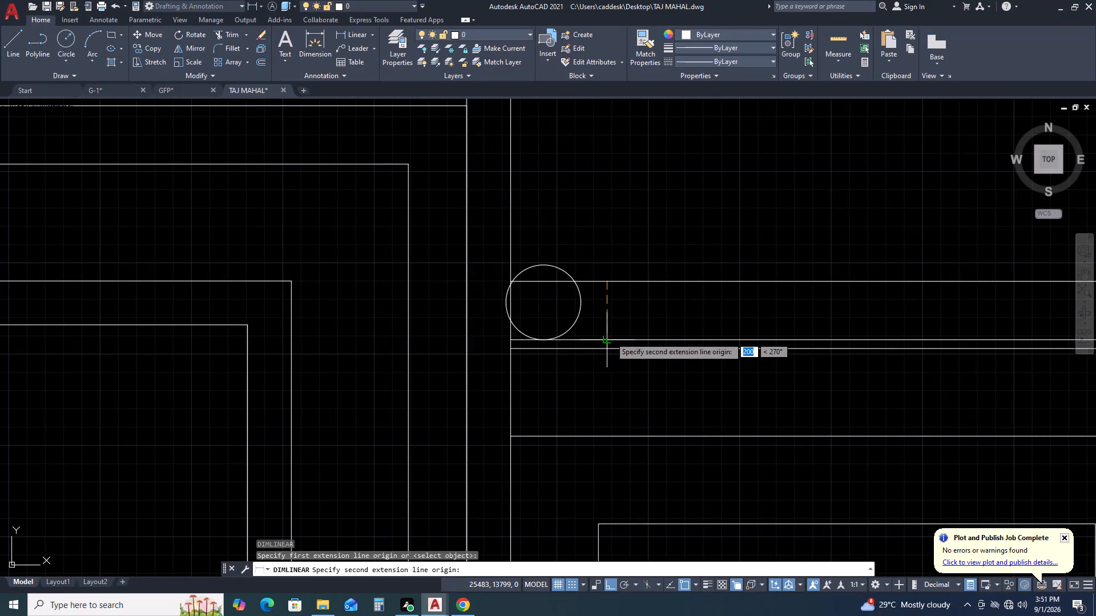
{"action": "left_click", "coordinate": [609, 337]}
{"action": "key", "text": "Escape"}
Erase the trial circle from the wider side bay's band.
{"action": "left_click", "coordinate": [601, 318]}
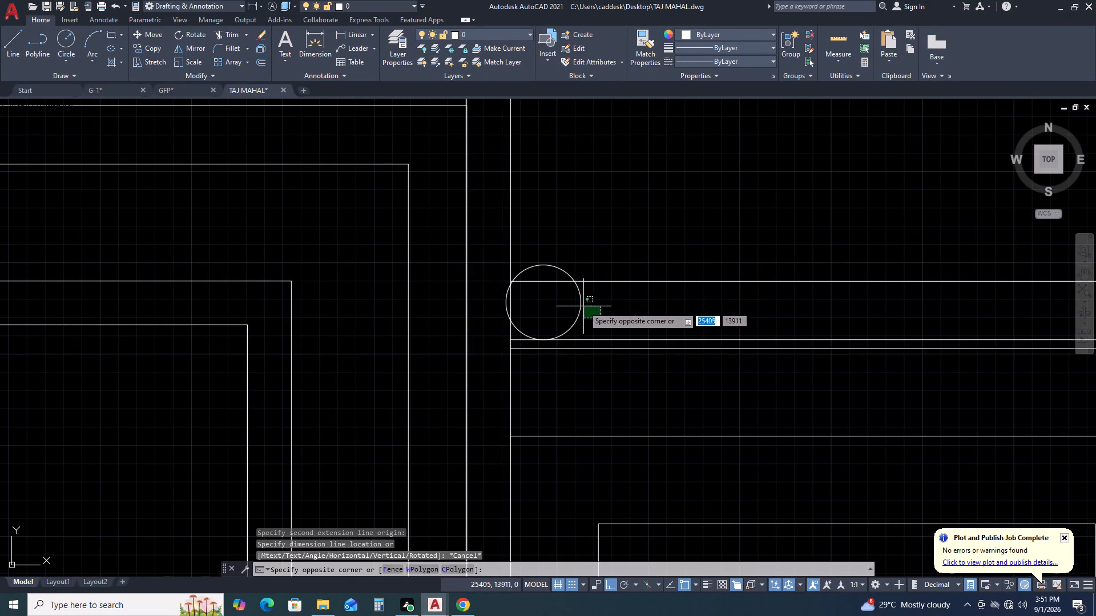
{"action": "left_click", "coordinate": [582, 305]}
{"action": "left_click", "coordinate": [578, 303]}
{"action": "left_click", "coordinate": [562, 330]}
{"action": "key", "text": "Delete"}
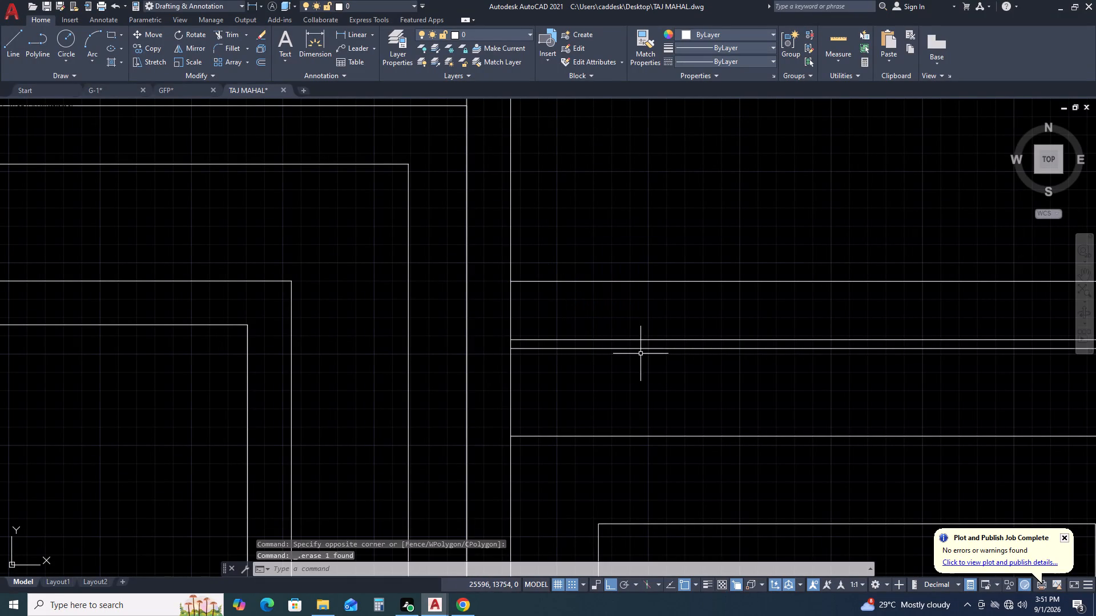
Draw a circle of radius 100 near the left end of the wider side bay's band.
{"action": "key", "text": "c"}
{"action": "key", "text": "space"}
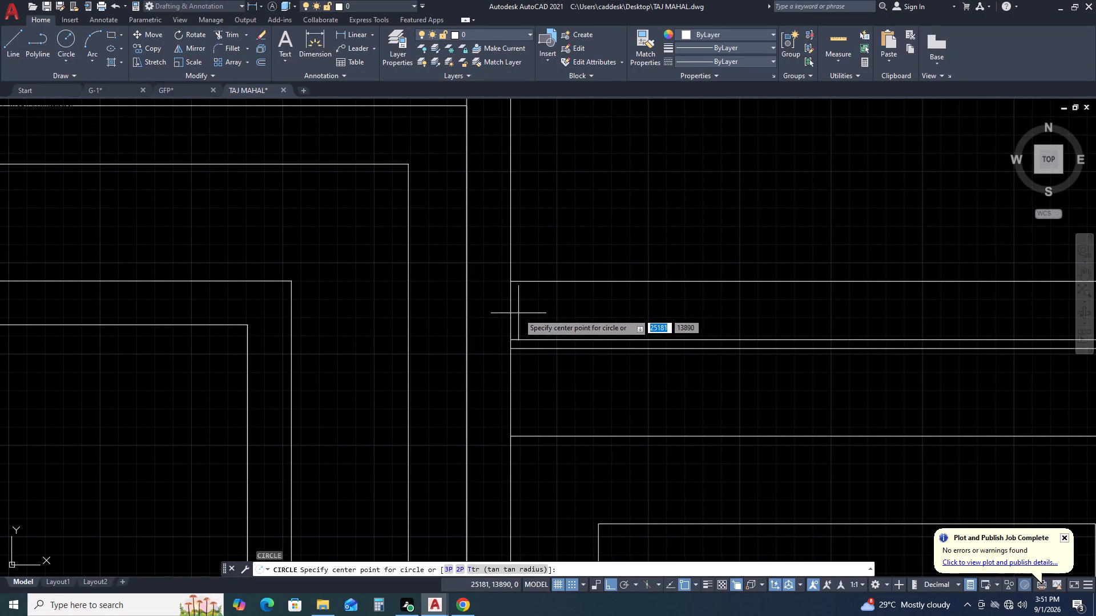
{"action": "left_click", "coordinate": [577, 309]}
{"action": "key", "text": "1"}
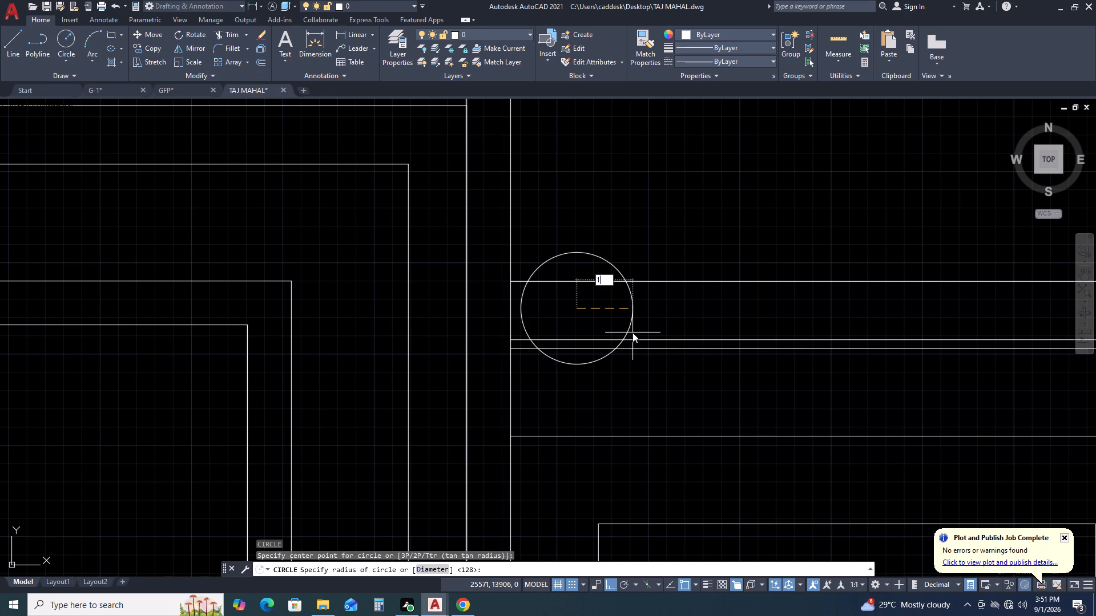
{"action": "key", "text": "0"}
{"action": "type", "text": "0"}
{"action": "key", "text": "space"}
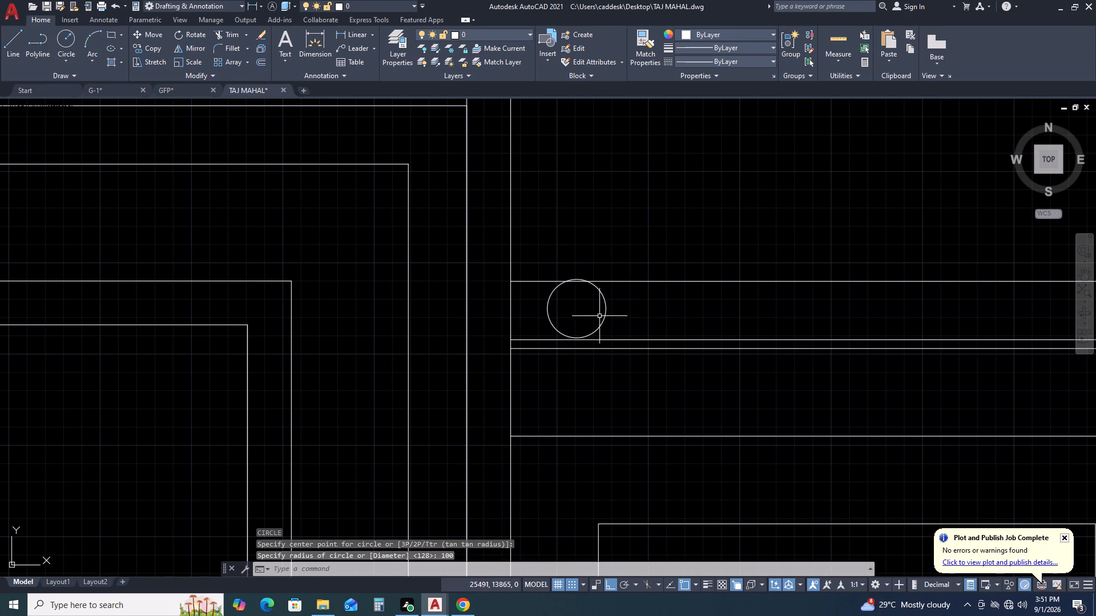
Move the radius 100 circle left so its left quadrant meets the bay's left vertical line.
{"action": "scroll", "coordinate": [571, 311], "scroll_direction": "up", "scroll_amount": 2}
{"action": "left_click", "coordinate": [674, 297]}
{"action": "left_click", "coordinate": [641, 295]}
{"action": "key", "text": "m"}
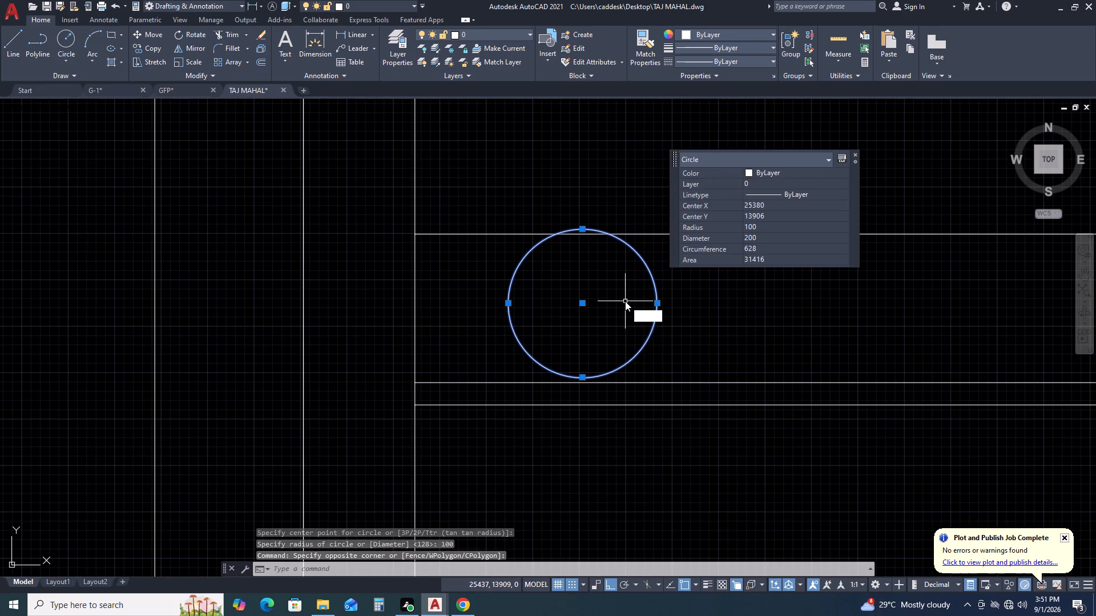
{"action": "key", "text": "space"}
{"action": "left_click", "coordinate": [507, 303]}
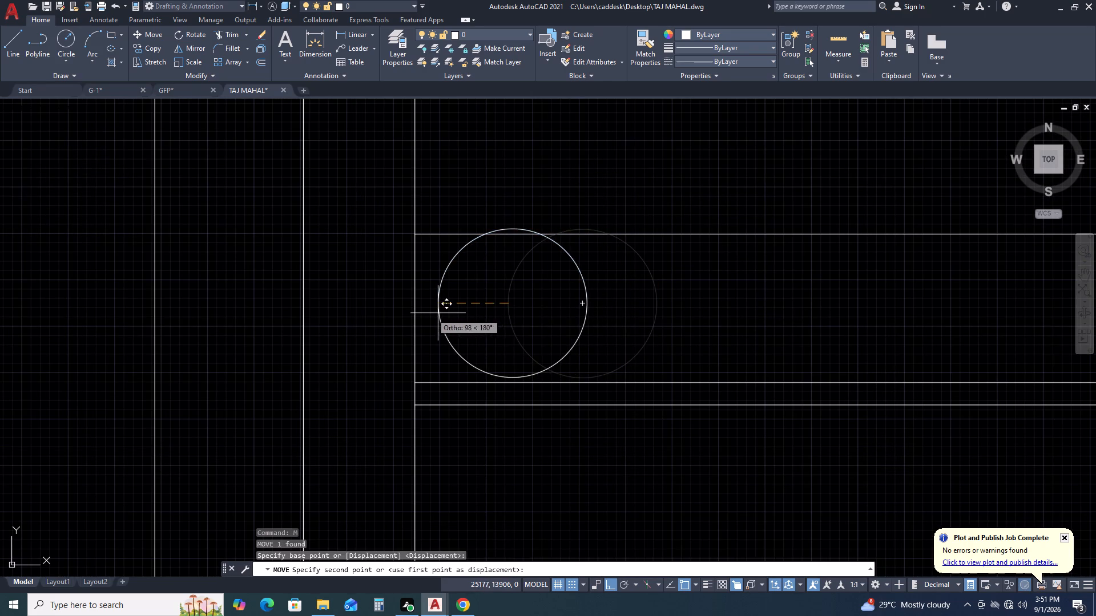
{"action": "left_click", "coordinate": [414, 317]}
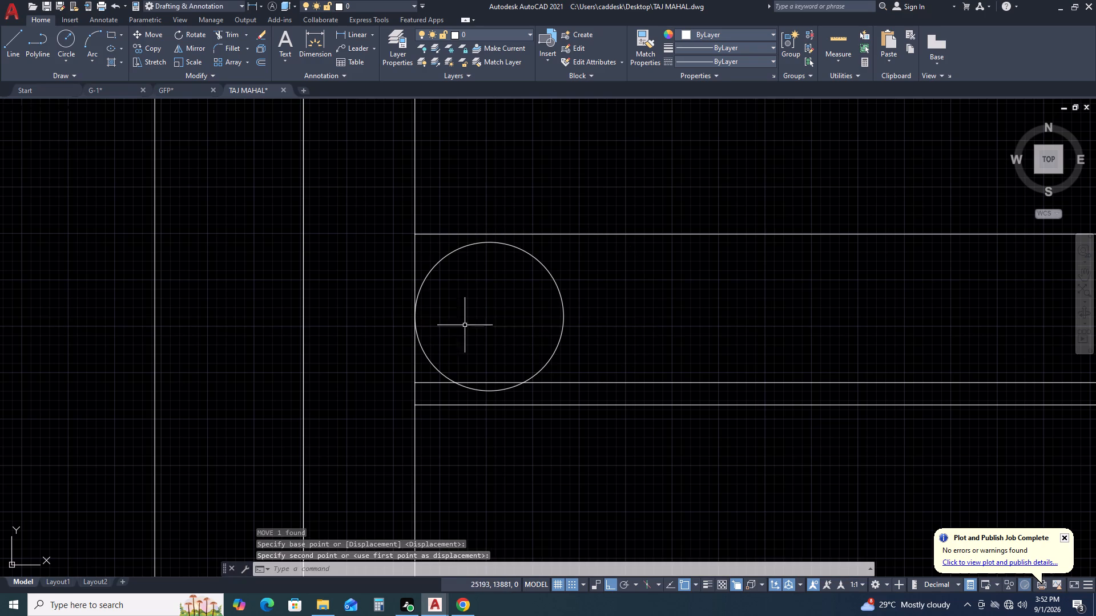
Move the circle up so its bottom quadrant sits on the band's lower line.
{"action": "left_click", "coordinate": [598, 295]}
{"action": "left_click", "coordinate": [538, 260]}
{"action": "middle_click_drag", "start_coordinate": [566, 345], "coordinate": [562, 253]}
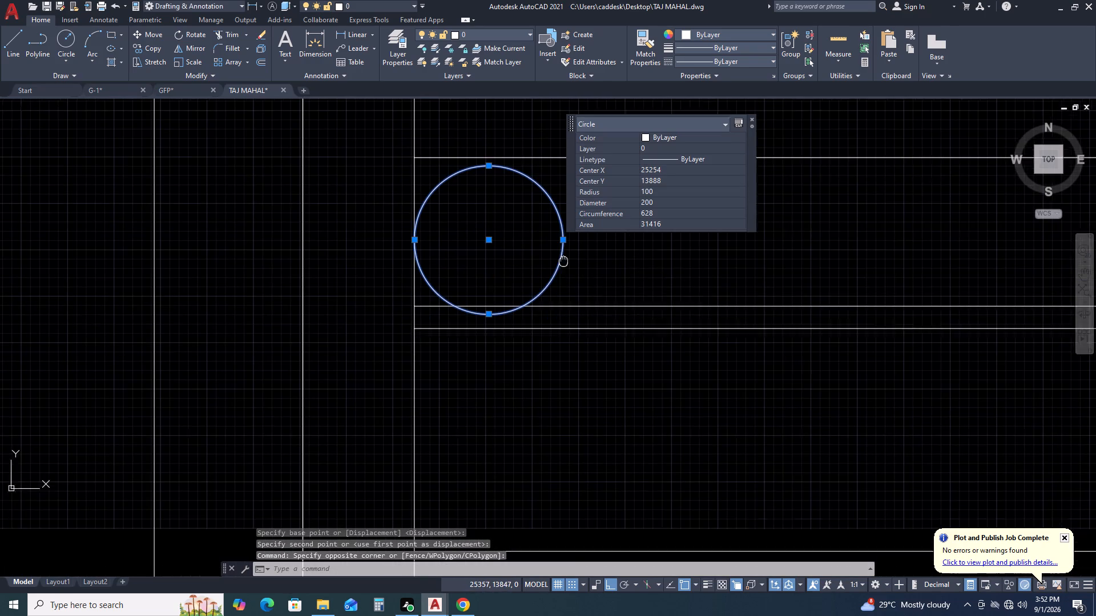
{"action": "key", "text": "m"}
{"action": "key", "text": "space"}
{"action": "scroll", "coordinate": [510, 296], "scroll_direction": "up", "scroll_amount": 2}
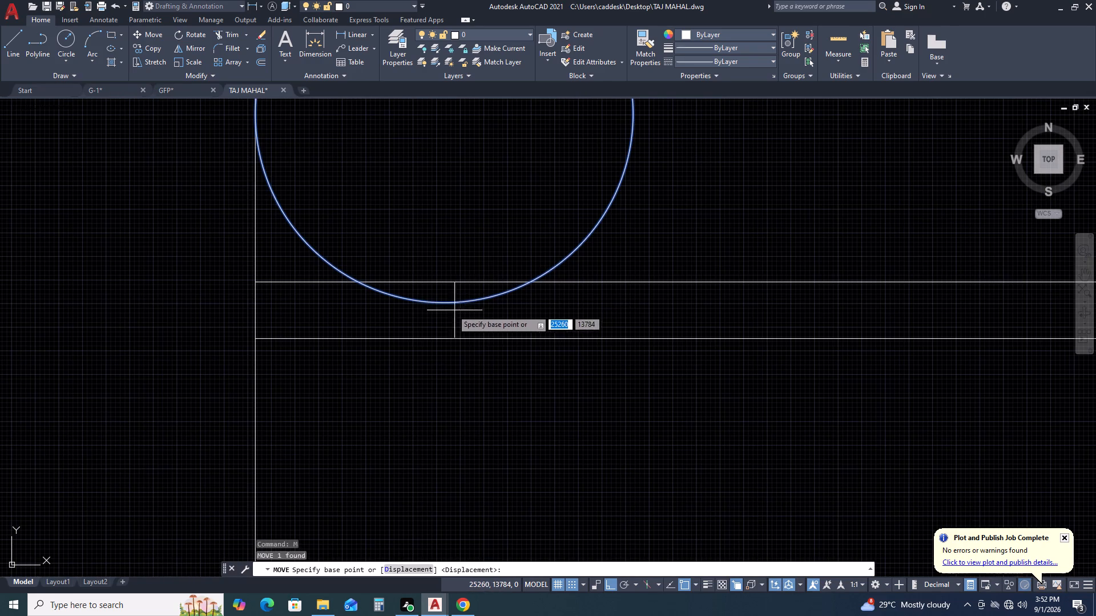
{"action": "left_click", "coordinate": [444, 306]}
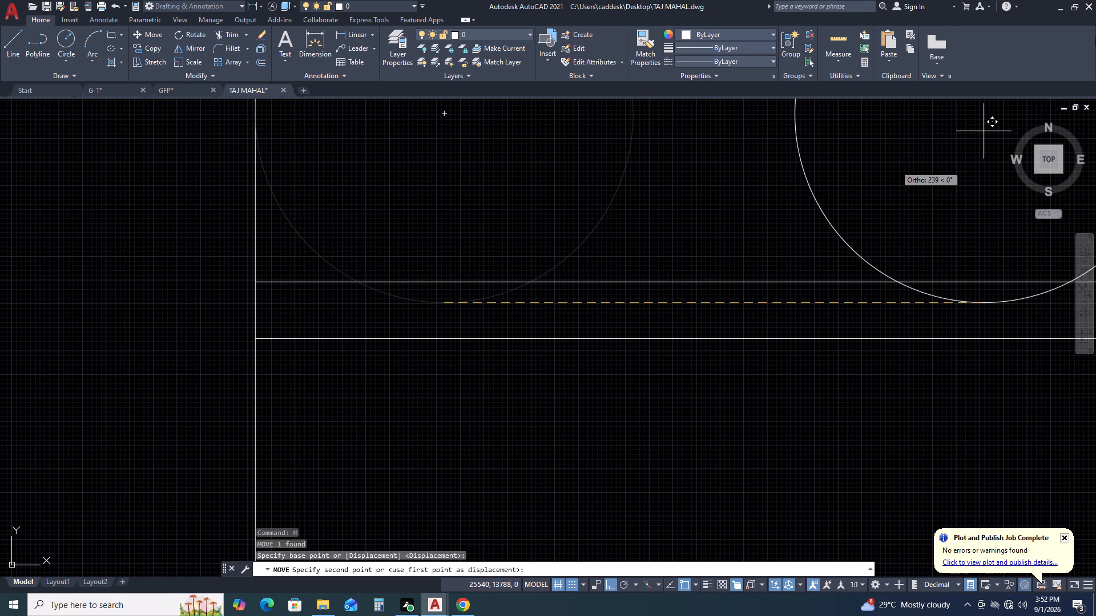
{"action": "left_click", "coordinate": [442, 283]}
{"action": "scroll", "coordinate": [526, 297], "scroll_direction": "down", "scroll_amount": 3}
{"action": "scroll", "coordinate": [495, 234], "scroll_direction": "up", "scroll_amount": 1}
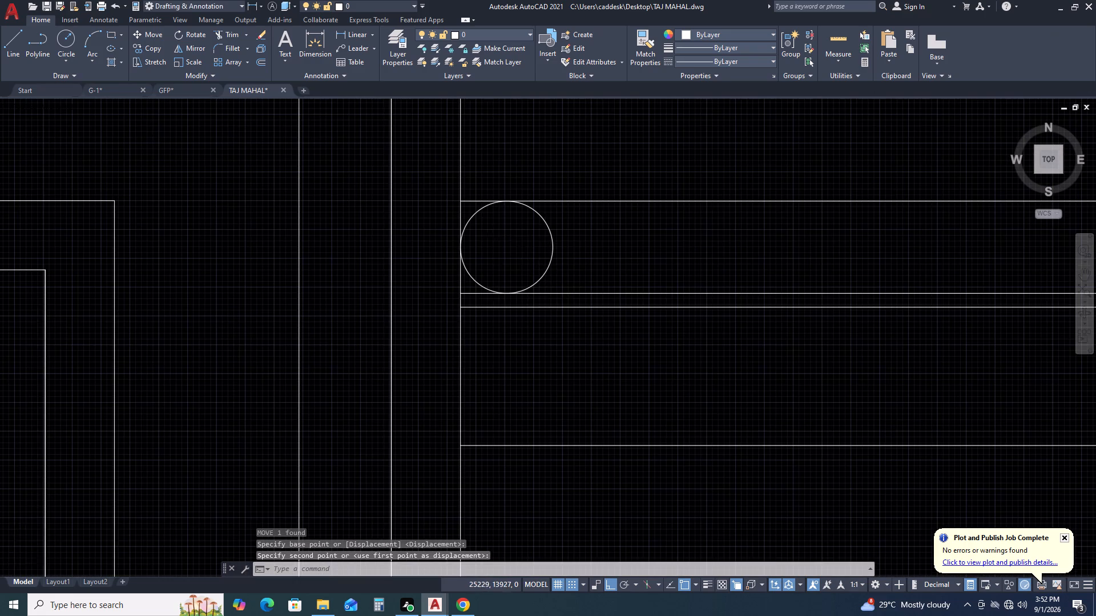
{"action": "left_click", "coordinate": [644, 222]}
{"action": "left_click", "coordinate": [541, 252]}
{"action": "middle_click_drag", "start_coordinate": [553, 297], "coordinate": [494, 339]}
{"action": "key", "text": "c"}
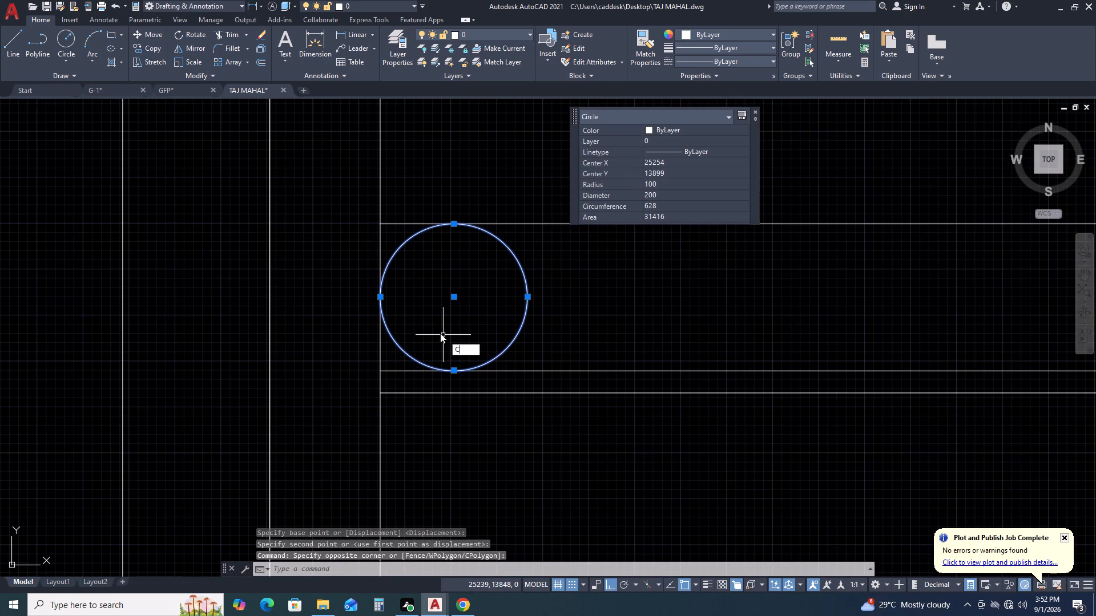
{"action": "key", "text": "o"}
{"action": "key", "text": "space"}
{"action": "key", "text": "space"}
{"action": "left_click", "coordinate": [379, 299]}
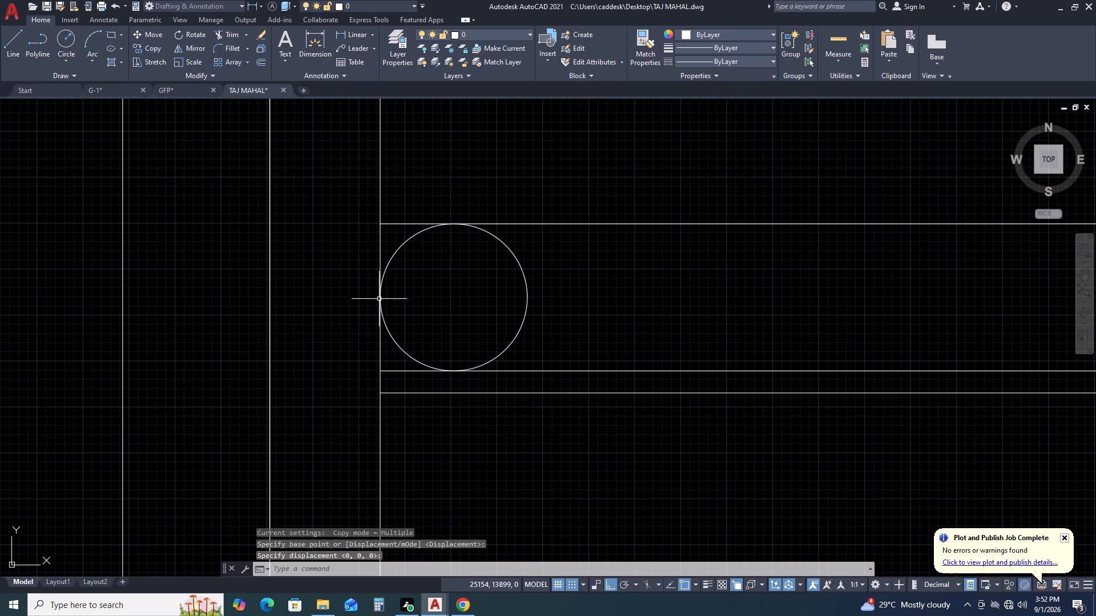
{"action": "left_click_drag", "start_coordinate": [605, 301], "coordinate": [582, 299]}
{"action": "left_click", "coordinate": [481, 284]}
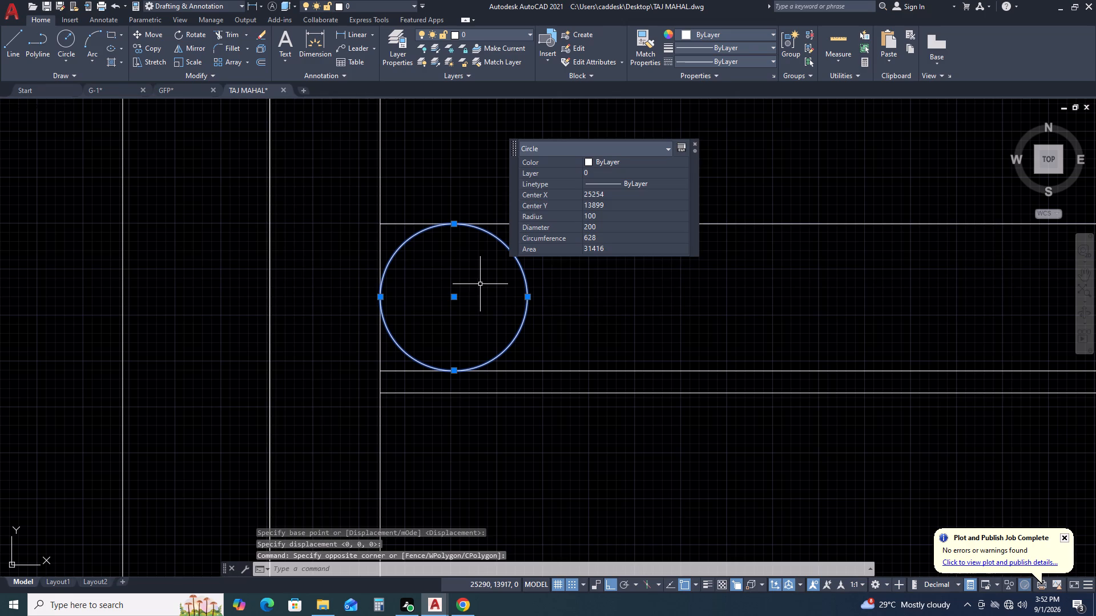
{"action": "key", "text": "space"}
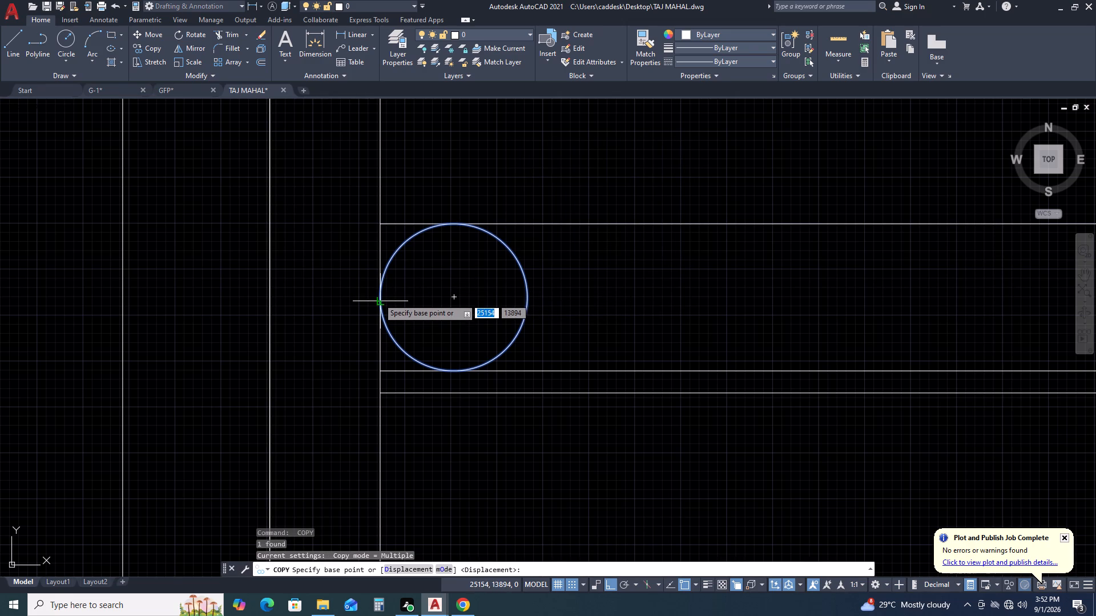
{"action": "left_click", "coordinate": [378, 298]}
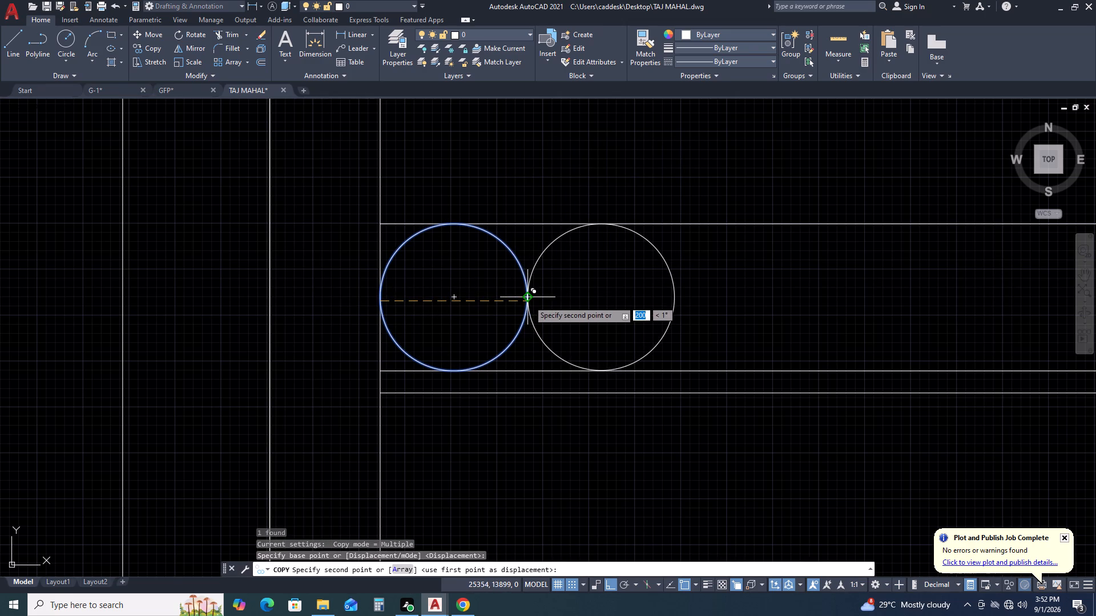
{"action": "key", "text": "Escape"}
Copy the circle from its left quadrant five times, placing each copy tangent to the previous circle along the band.
{"action": "left_click", "coordinate": [530, 299]}
{"action": "left_click", "coordinate": [511, 277]}
{"action": "key", "text": "space"}
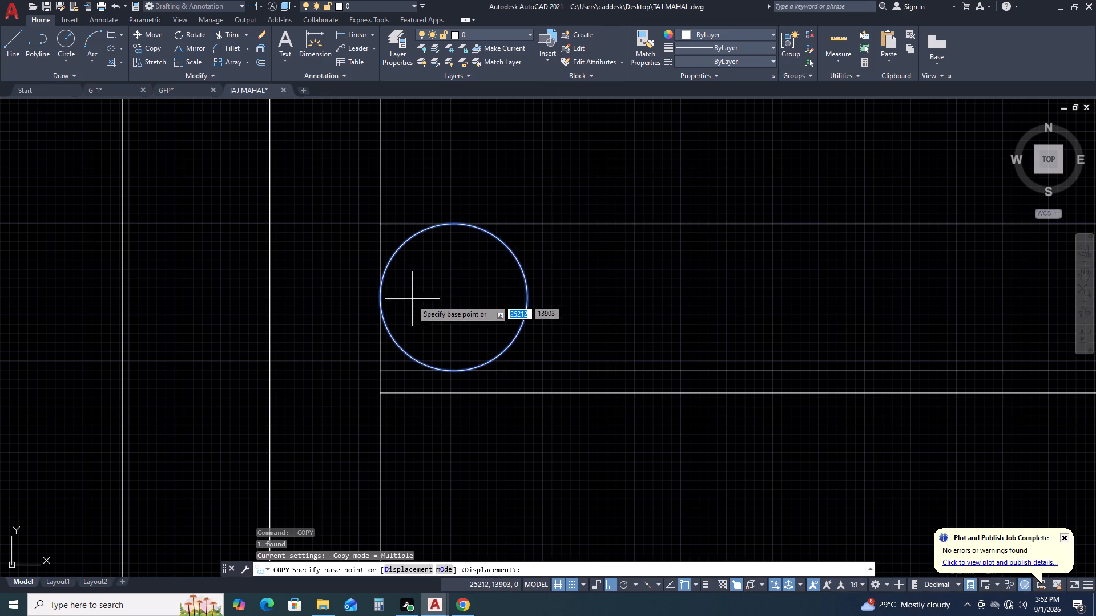
{"action": "left_click", "coordinate": [379, 294]}
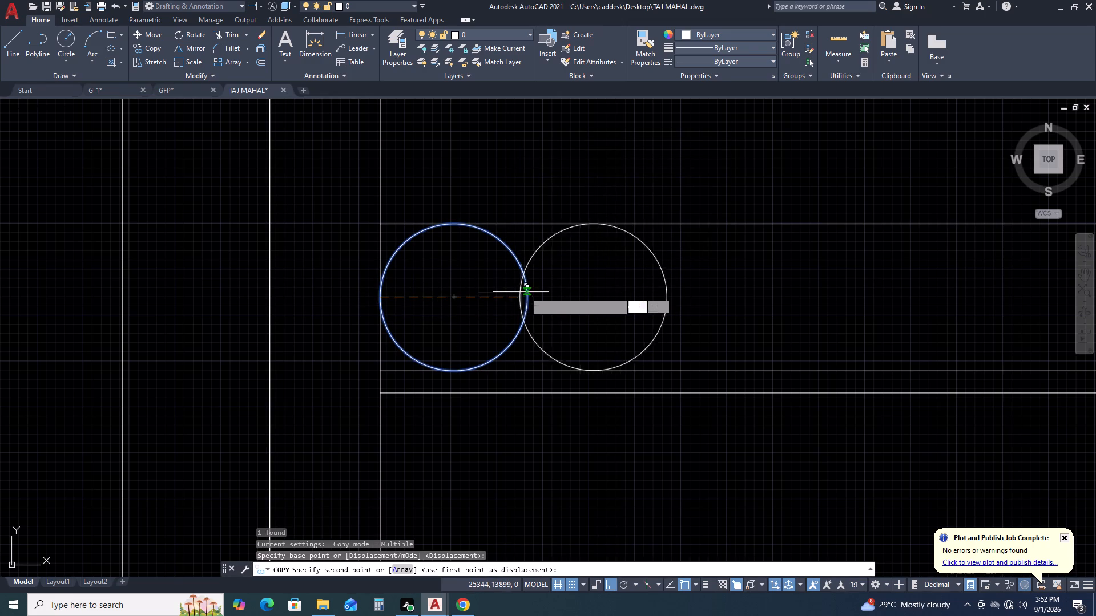
{"action": "left_click", "coordinate": [529, 299]}
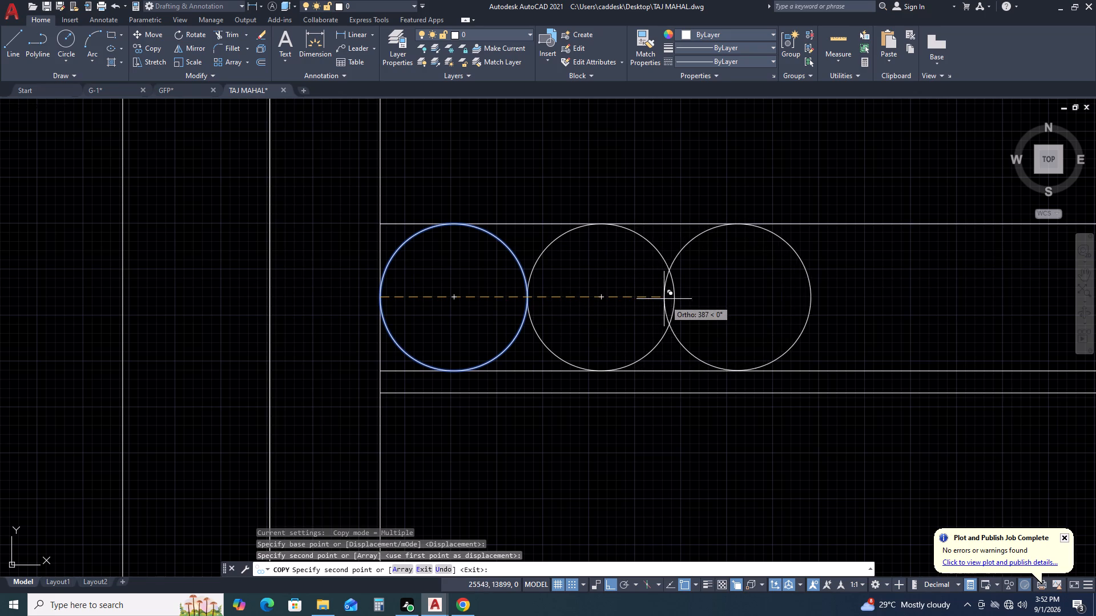
{"action": "left_click", "coordinate": [672, 298]}
{"action": "scroll", "coordinate": [498, 268], "scroll_direction": "down", "scroll_amount": 3}
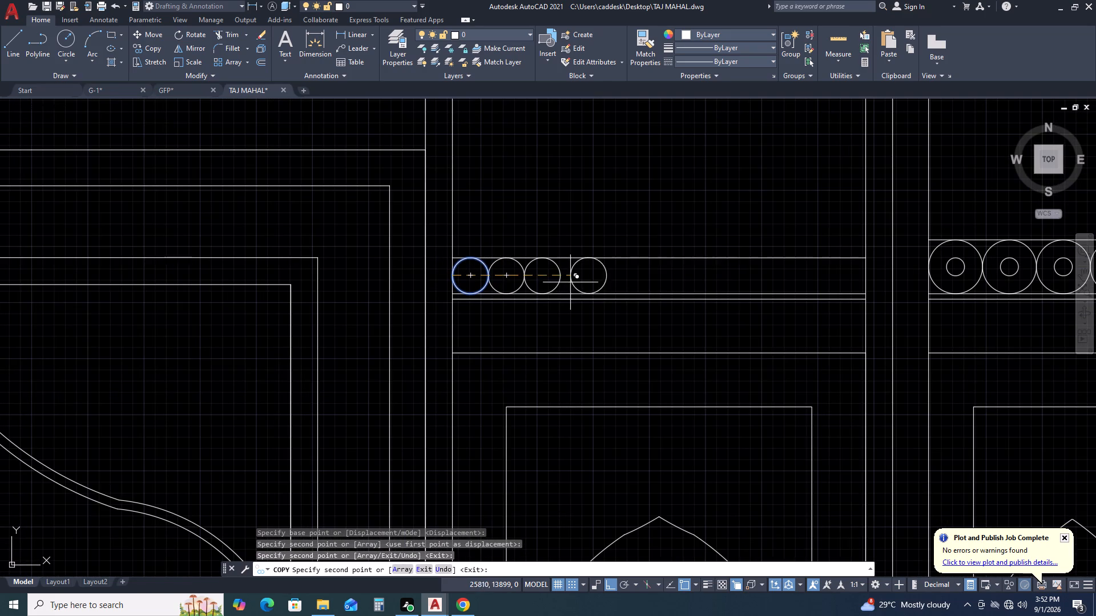
{"action": "scroll", "coordinate": [587, 281], "scroll_direction": "up", "scroll_amount": 2}
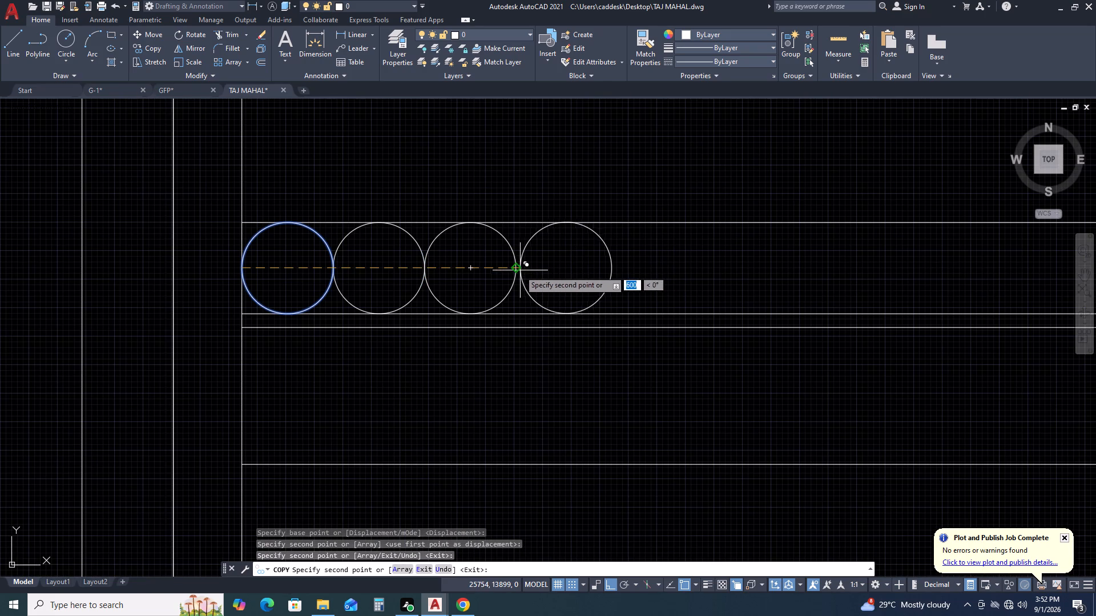
{"action": "left_click", "coordinate": [515, 270]}
{"action": "left_click", "coordinate": [605, 271]}
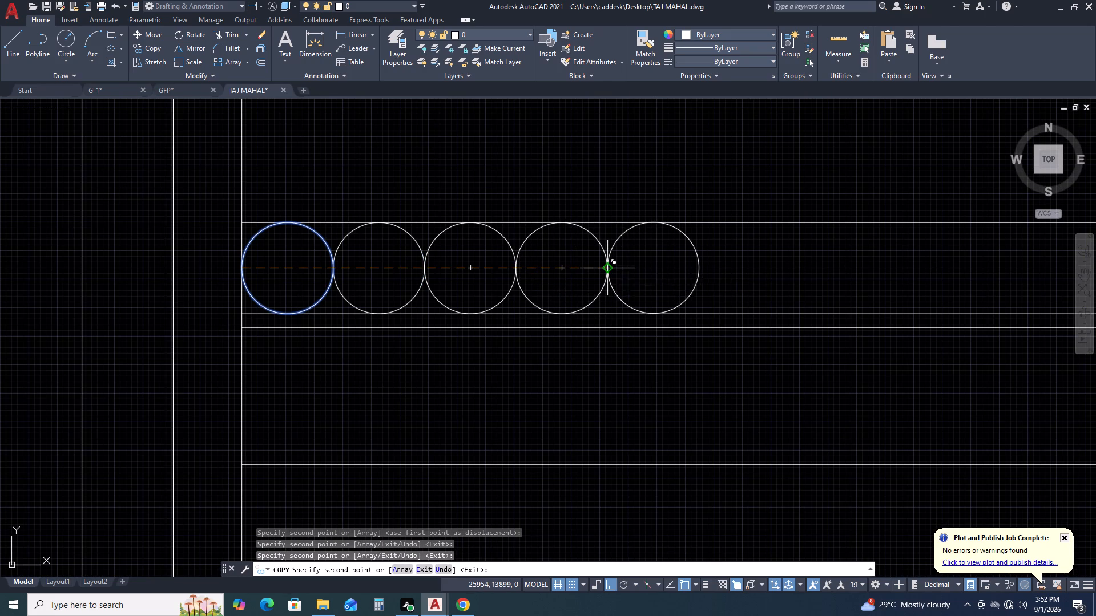
{"action": "left_click", "coordinate": [699, 268]}
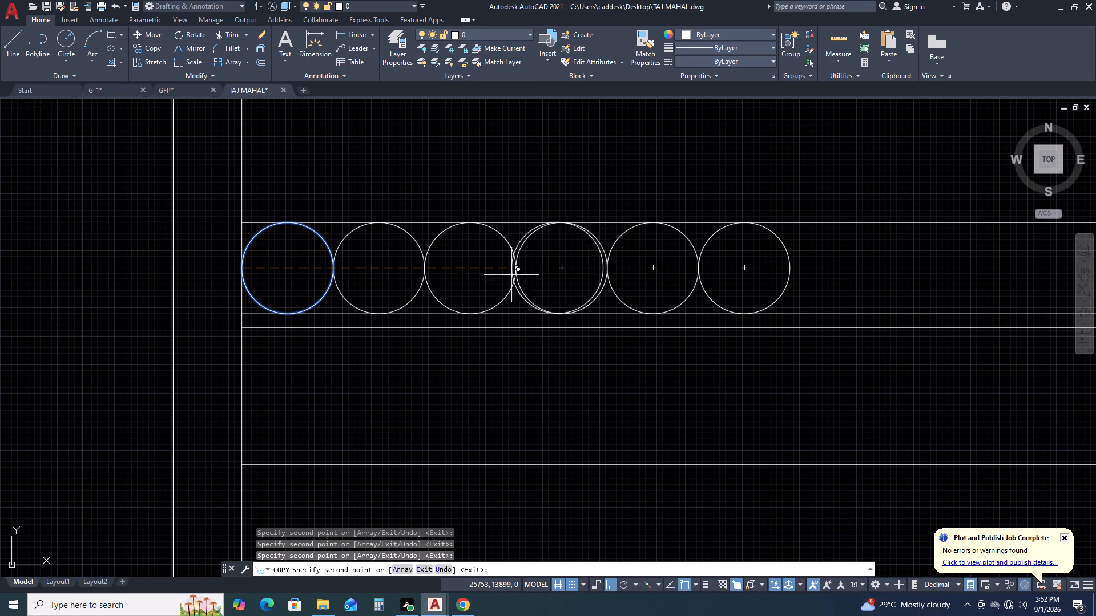
Place six more tangent copies of the circle along the band, centring the last on the bay's right vertical line.
{"action": "middle_click_drag", "start_coordinate": [461, 282], "coordinate": [227, 289]}
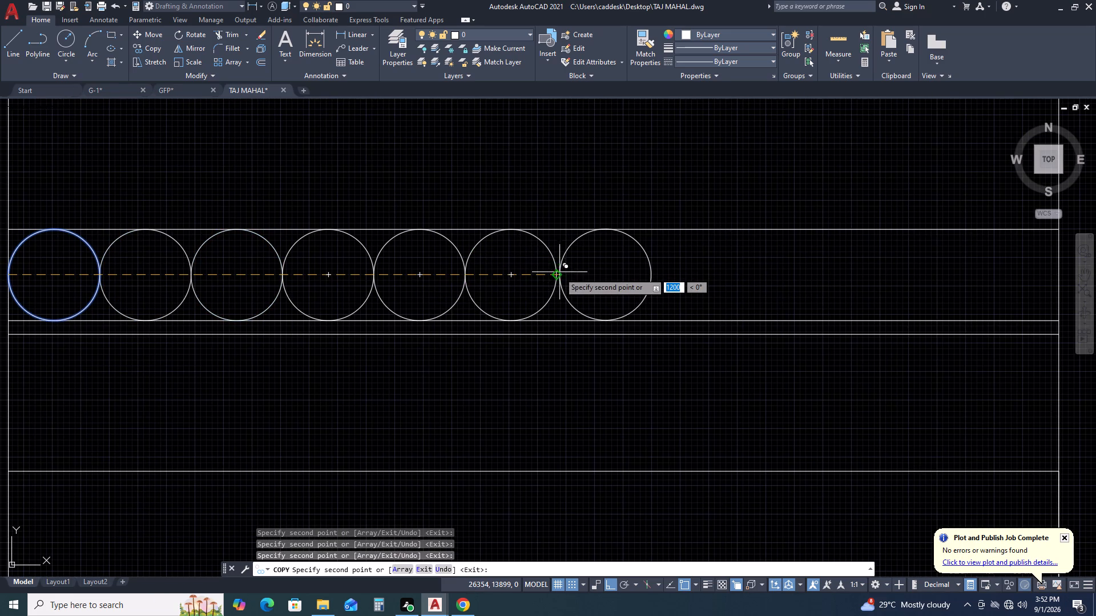
{"action": "left_click", "coordinate": [559, 273]}
{"action": "left_click", "coordinate": [652, 273]}
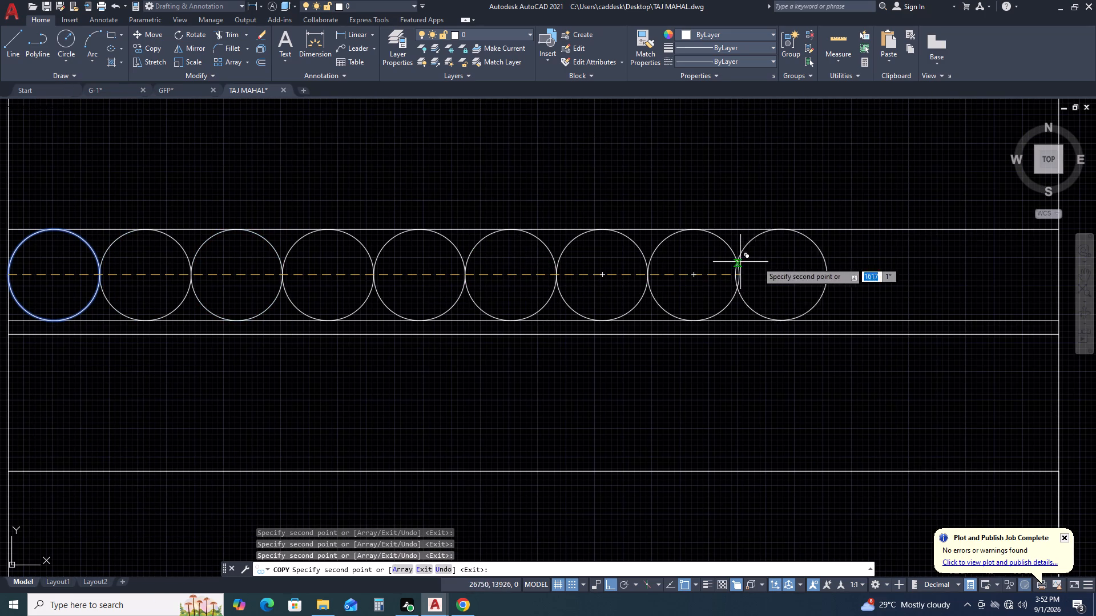
{"action": "left_click", "coordinate": [738, 272]}
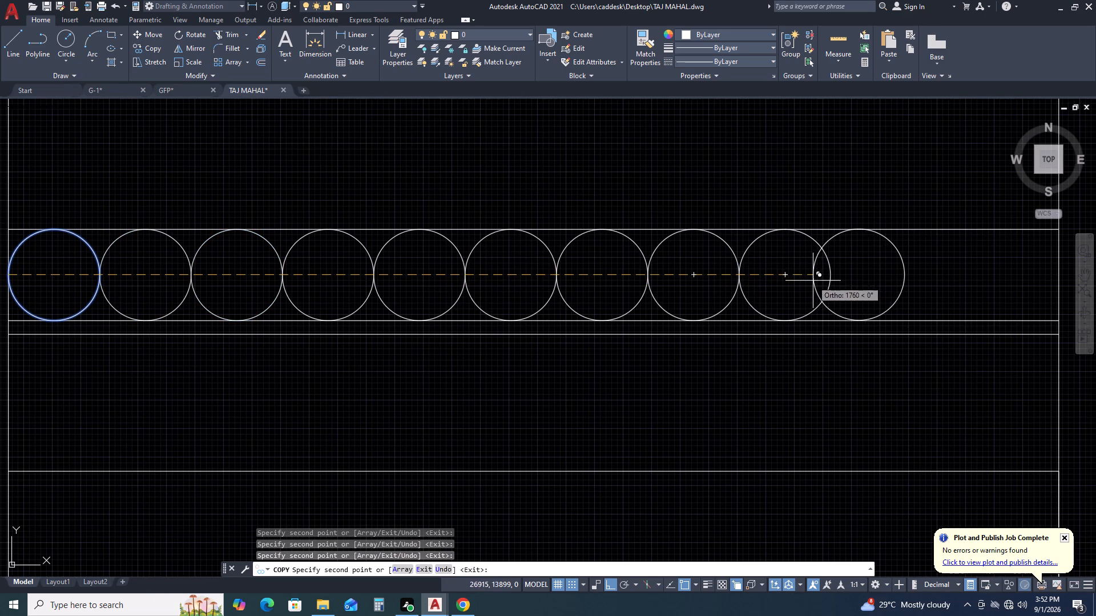
{"action": "left_click", "coordinate": [833, 275]}
{"action": "middle_click_drag", "start_coordinate": [607, 296], "coordinate": [359, 317]}
{"action": "scroll", "coordinate": [572, 276], "scroll_direction": "down", "scroll_amount": 1}
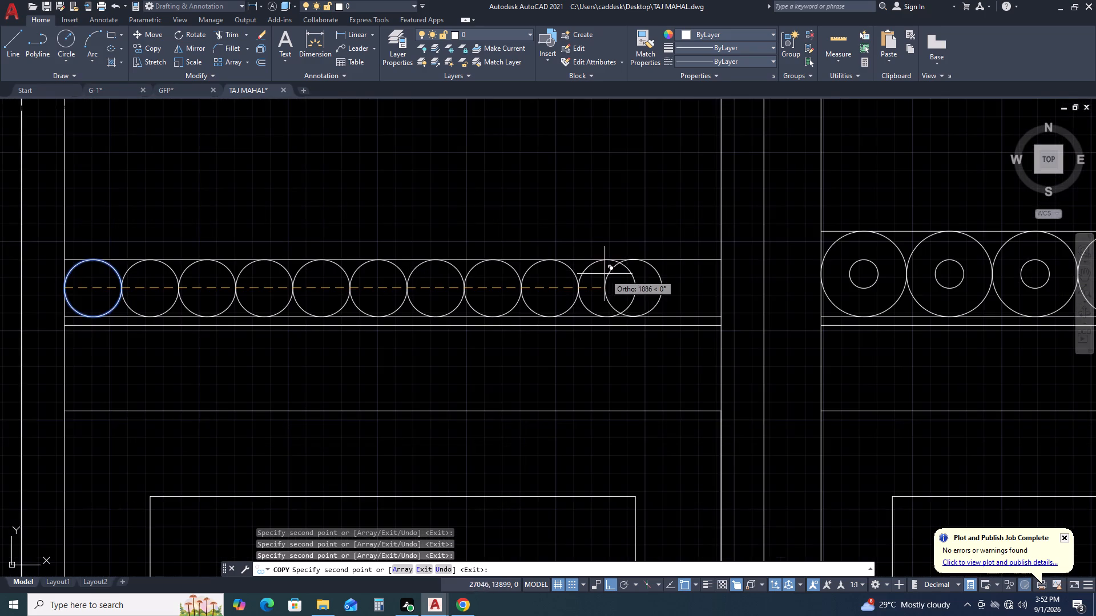
{"action": "scroll", "coordinate": [650, 286], "scroll_direction": "up", "scroll_amount": 2}
{"action": "left_click", "coordinate": [612, 293]}
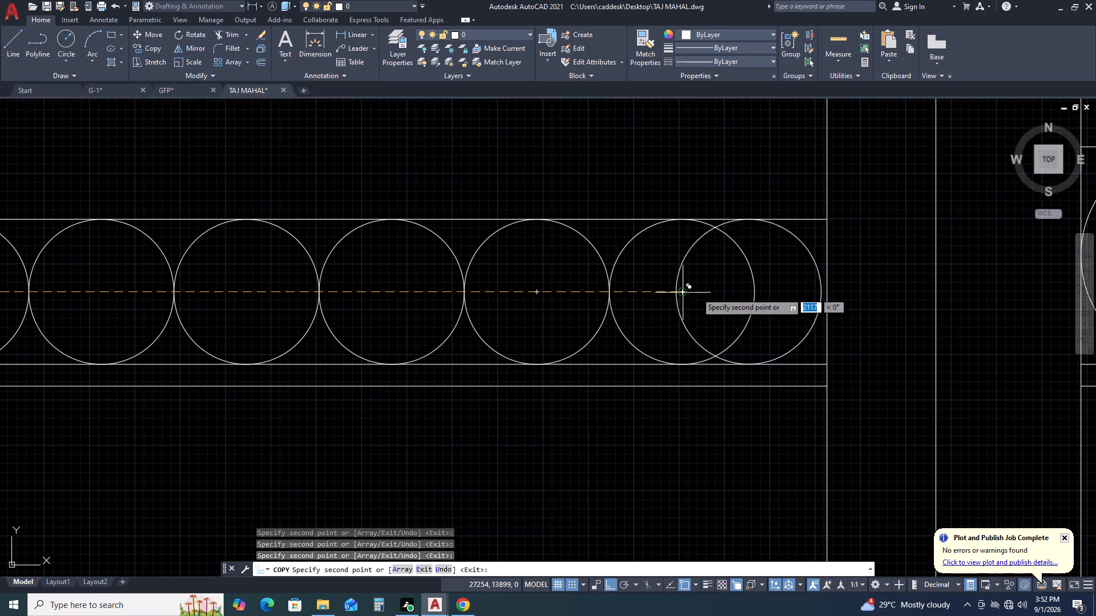
{"action": "left_click", "coordinate": [757, 293]}
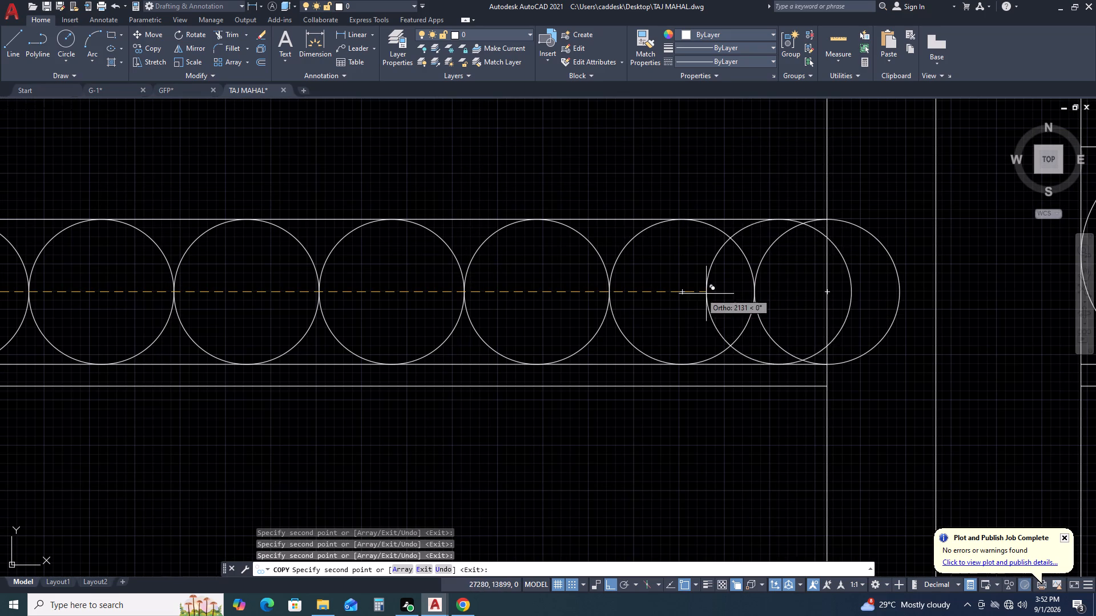
{"action": "key", "text": "Escape"}
Trim off the half of the last circle that extends past the wider bay's right vertical line.
{"action": "type", "text": "TR"}
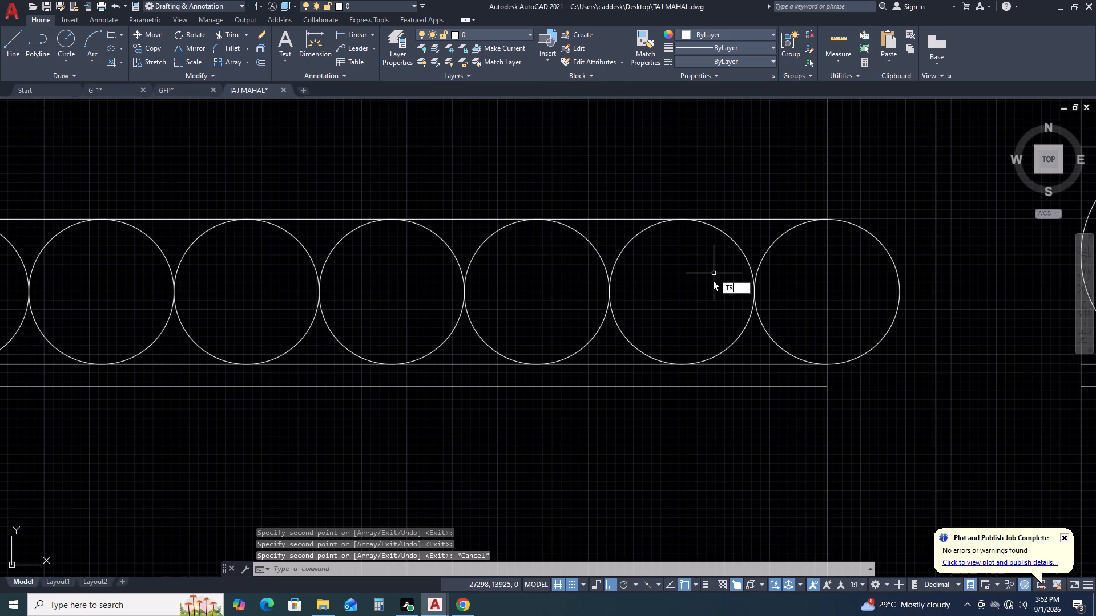
{"action": "key", "text": "space"}
{"action": "left_click", "coordinate": [840, 204]}
{"action": "left_click", "coordinate": [868, 385]}
{"action": "scroll", "coordinate": [840, 236], "scroll_direction": "down", "scroll_amount": 2}
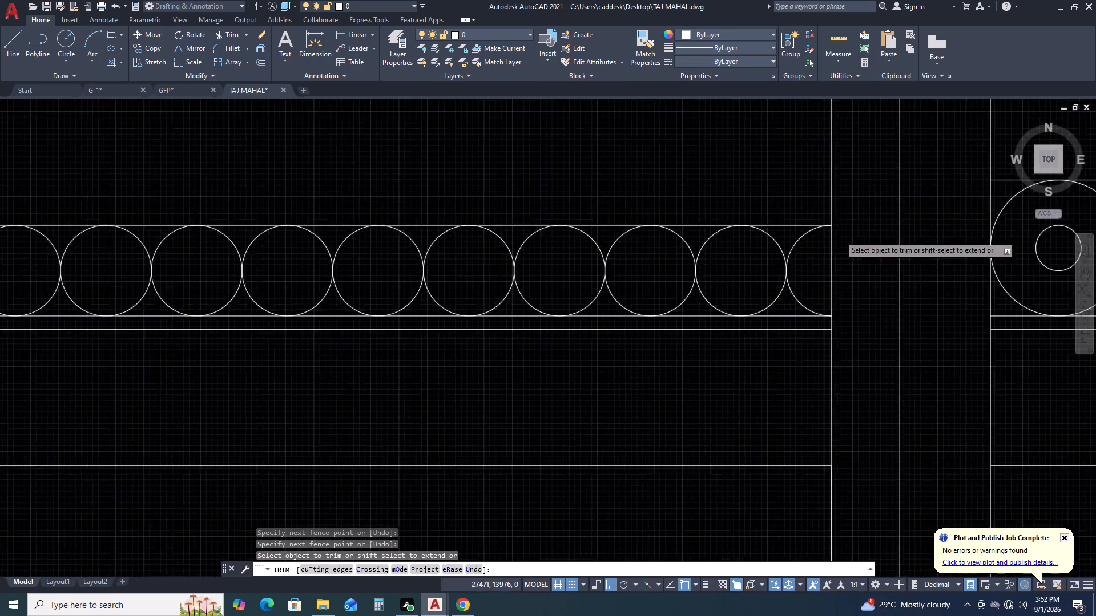
Offset the first two circles in the wider bay's band inward by 50.
{"action": "scroll", "coordinate": [840, 236], "scroll_direction": "down", "scroll_amount": 1}
{"action": "key", "text": "Escape"}
{"action": "scroll", "coordinate": [446, 268], "scroll_direction": "up", "scroll_amount": 2}
{"action": "left_click", "coordinate": [477, 246]}
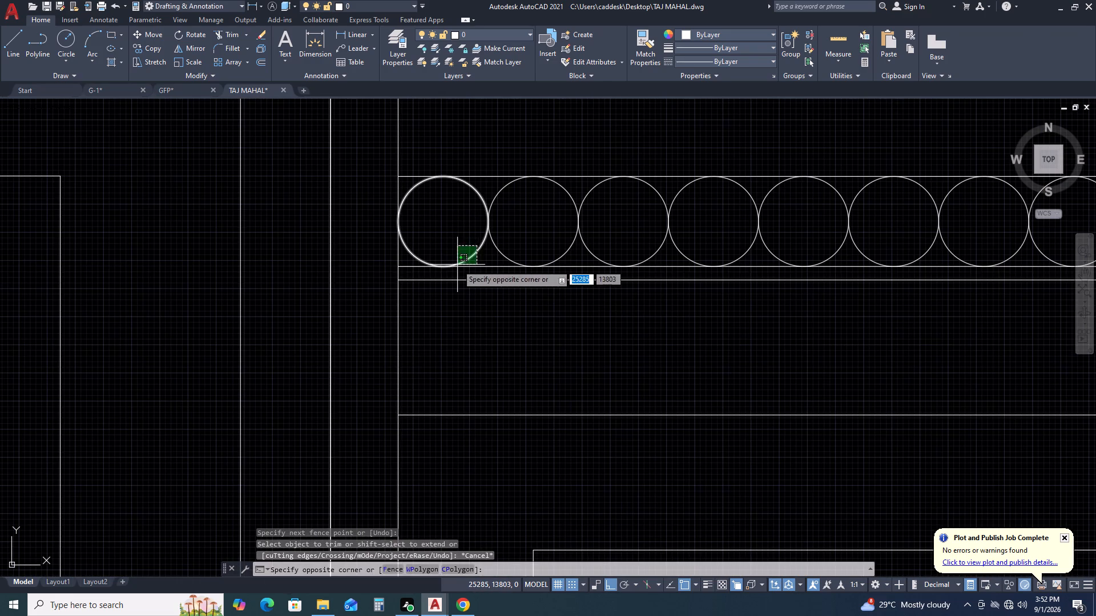
{"action": "left_click", "coordinate": [457, 265]}
{"action": "type", "text": "O"}
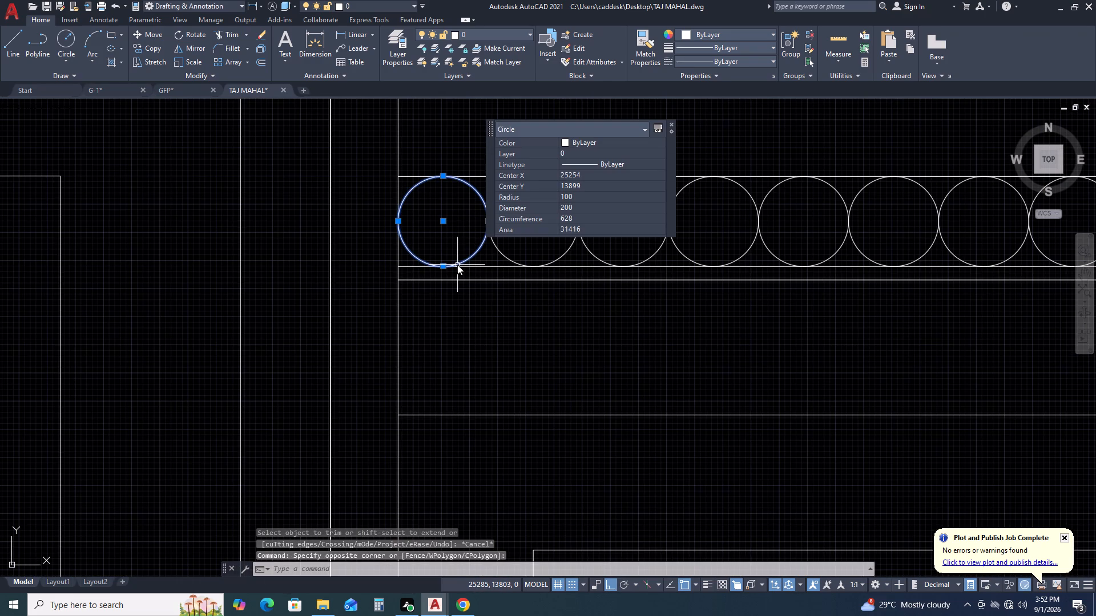
{"action": "key", "text": "space"}
{"action": "key", "text": "5"}
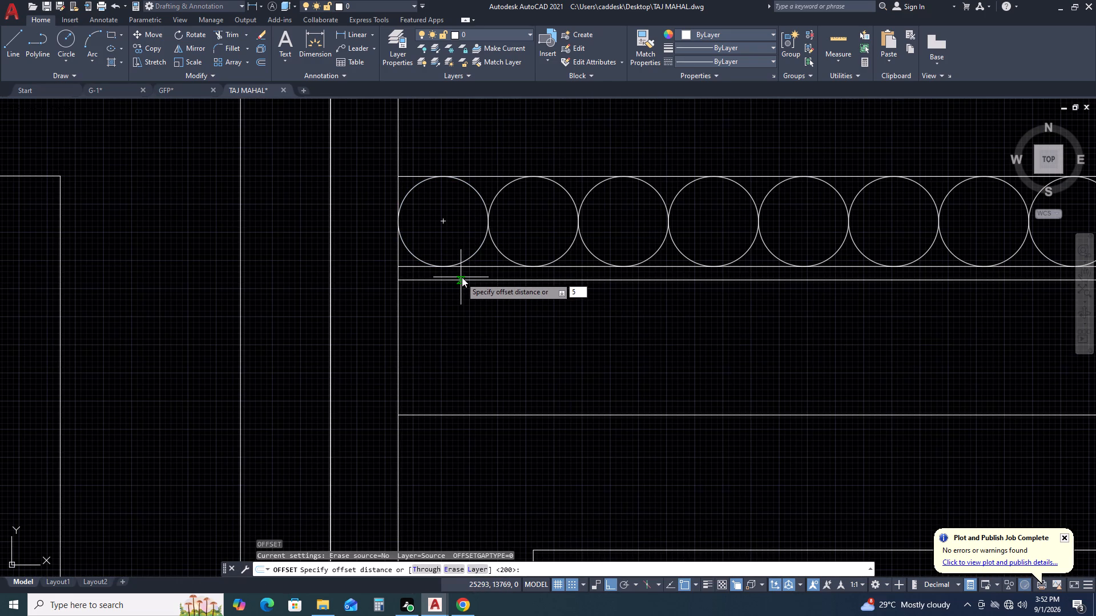
{"action": "key", "text": "0"}
{"action": "key", "text": "space"}
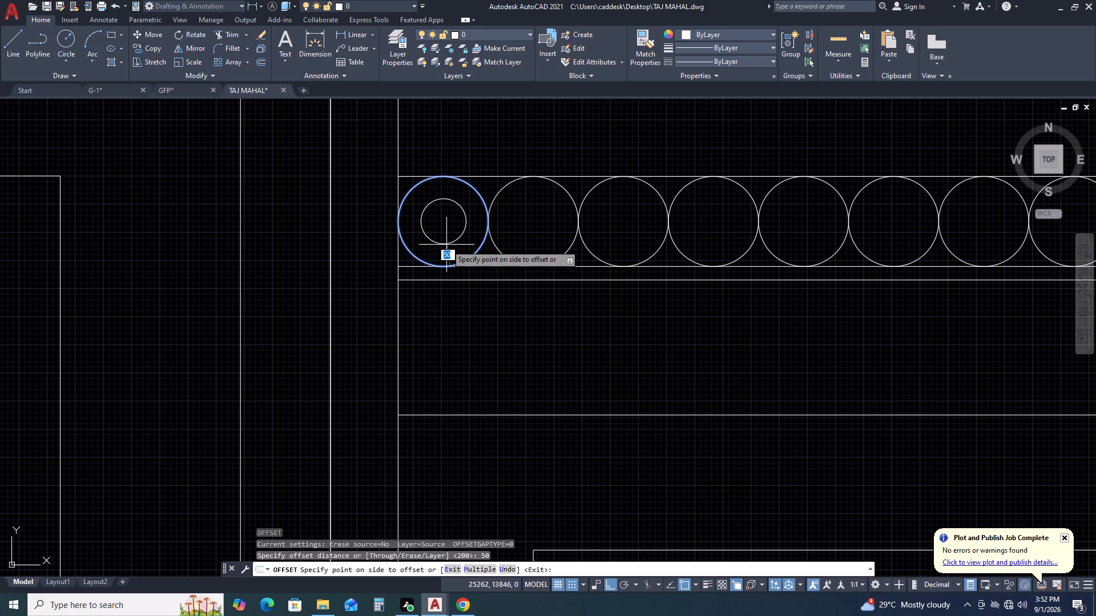
{"action": "left_click", "coordinate": [450, 243]}
{"action": "left_click", "coordinate": [566, 192]}
{"action": "left_click", "coordinate": [545, 208]}
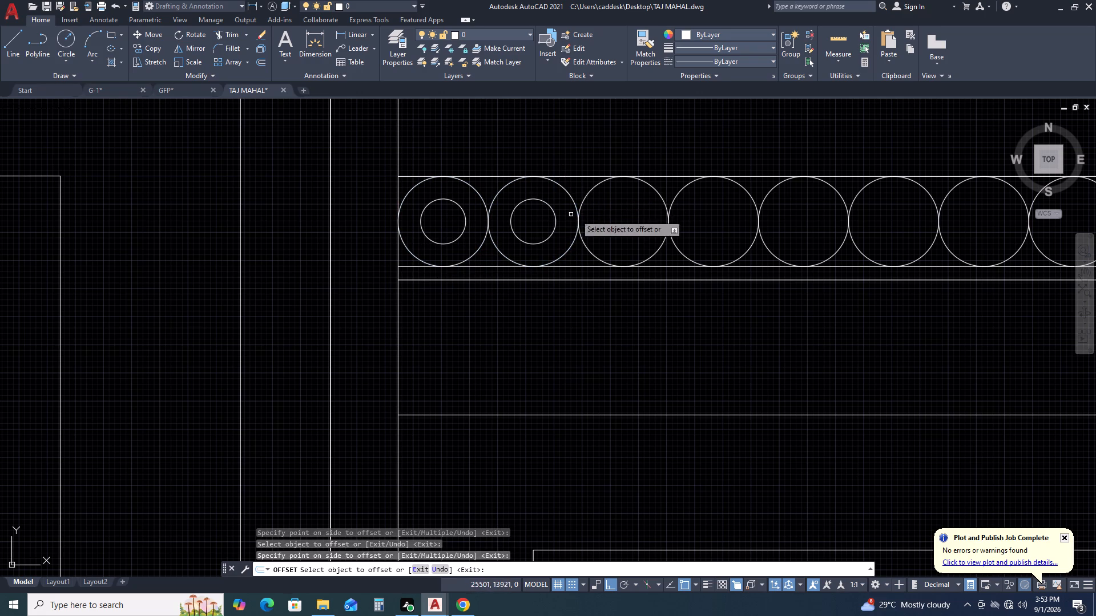
Offset the third, fourth and fifth circles of the band inward by 50.
{"action": "left_click", "coordinate": [649, 184]}
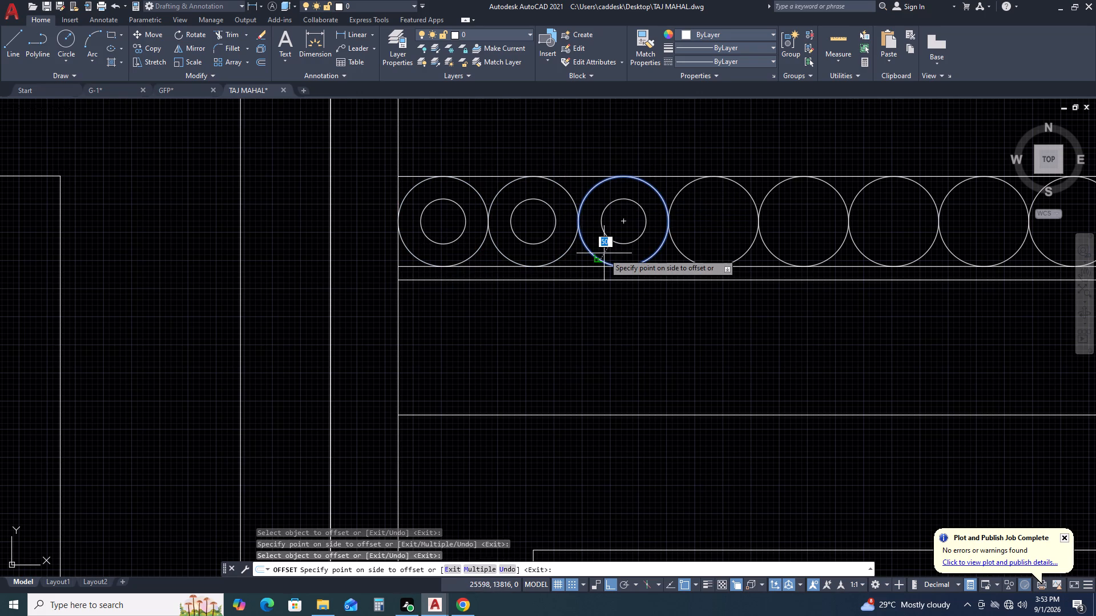
{"action": "left_click", "coordinate": [604, 253]}
{"action": "left_click", "coordinate": [655, 185]}
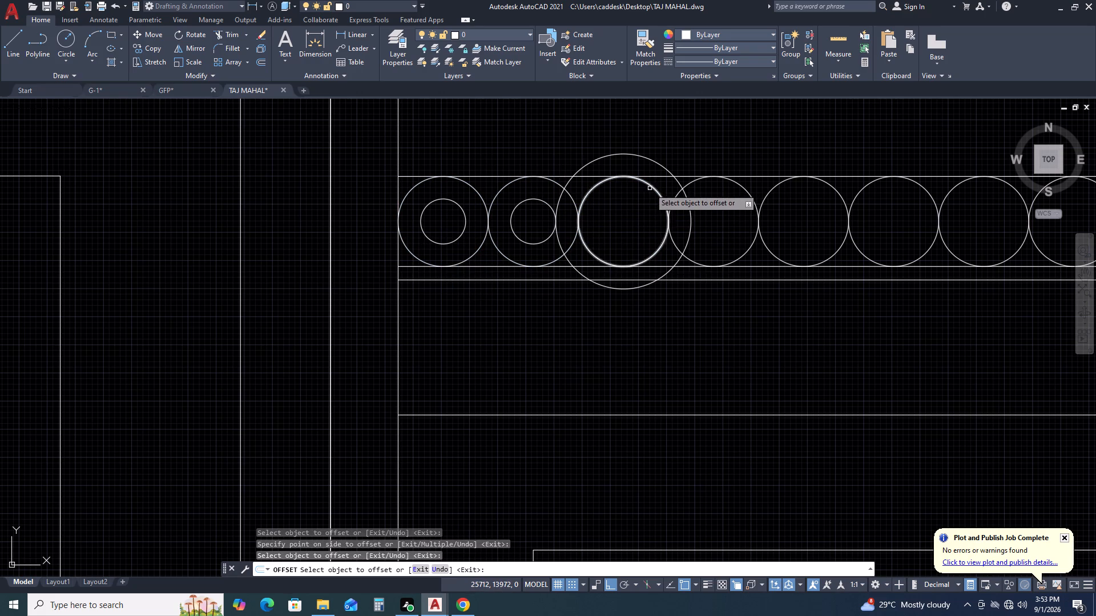
{"action": "left_click", "coordinate": [650, 188]}
{"action": "left_click", "coordinate": [649, 184]}
{"action": "left_click", "coordinate": [627, 206]}
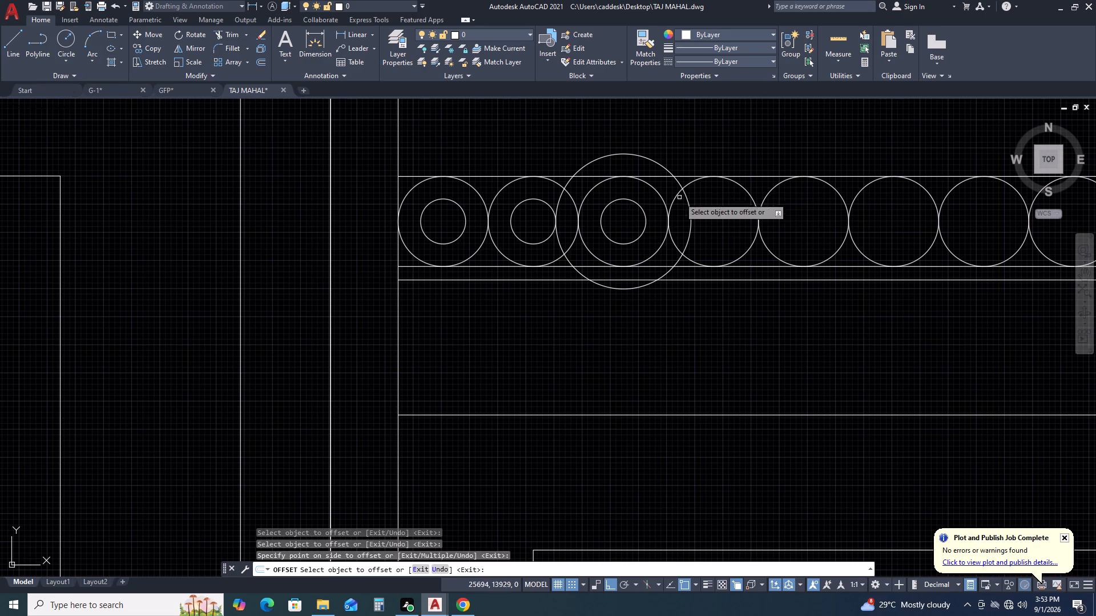
{"action": "left_click", "coordinate": [743, 185]}
{"action": "left_click", "coordinate": [730, 204]}
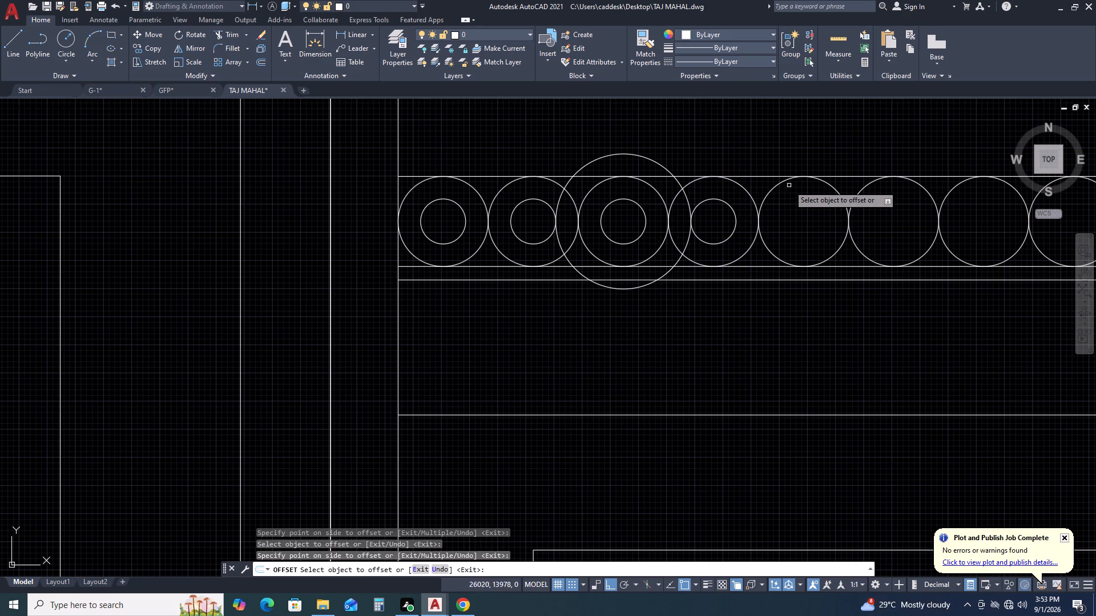
{"action": "left_click", "coordinate": [778, 183]}
{"action": "left_click", "coordinate": [792, 201]}
Offset the sixth through ninth circles of the band inward by 50.
{"action": "middle_click_drag", "start_coordinate": [780, 213], "coordinate": [407, 242]}
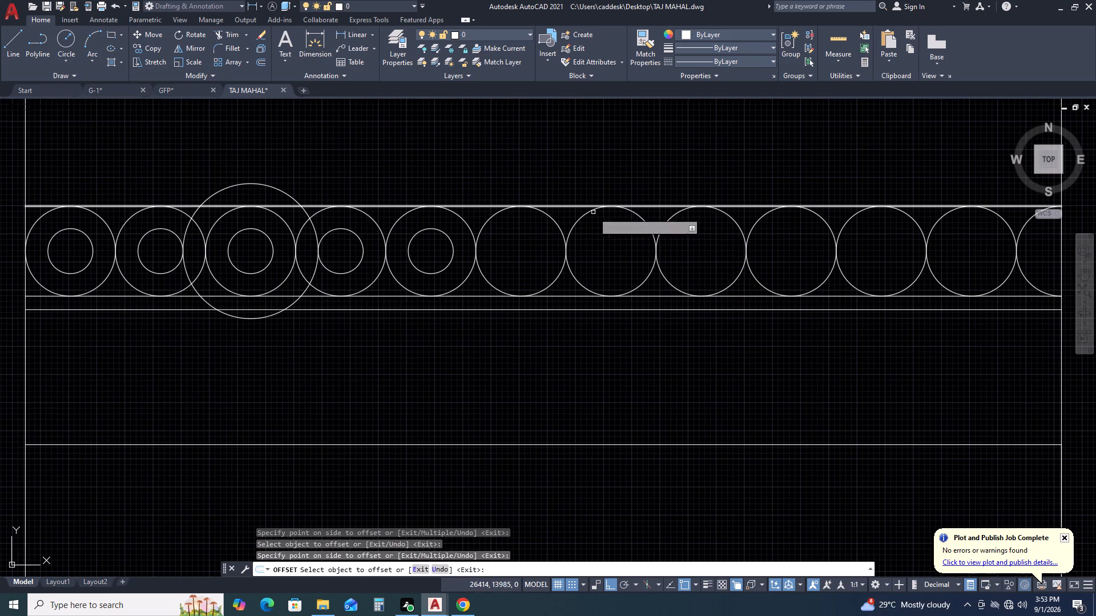
{"action": "left_click", "coordinate": [555, 224]}
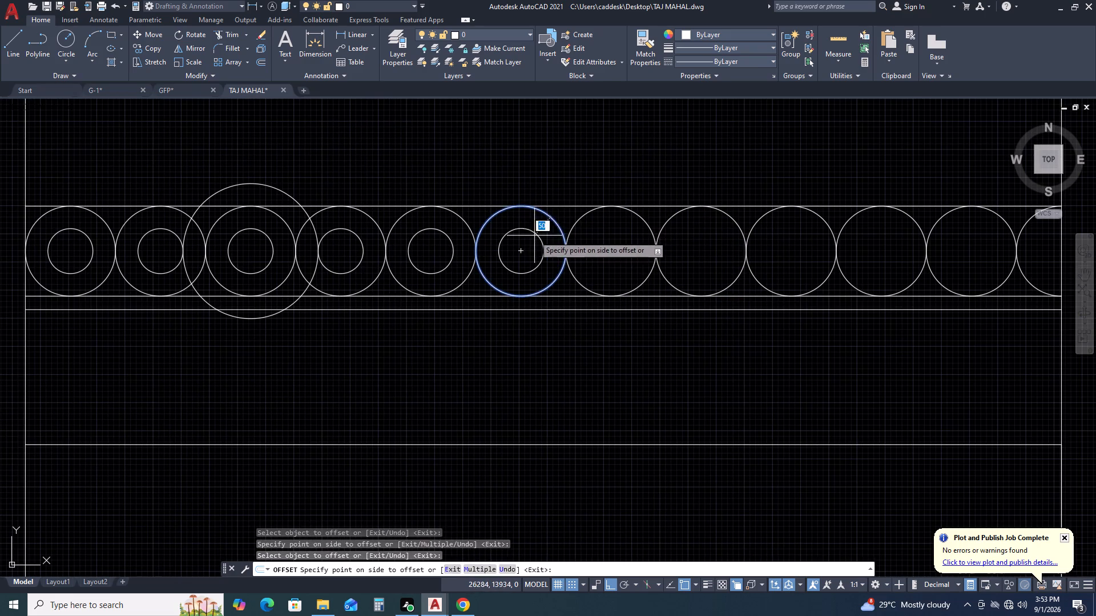
{"action": "left_click", "coordinate": [534, 236]}
{"action": "left_click", "coordinate": [642, 218]}
{"action": "left_click", "coordinate": [618, 235]}
{"action": "left_click", "coordinate": [734, 220]}
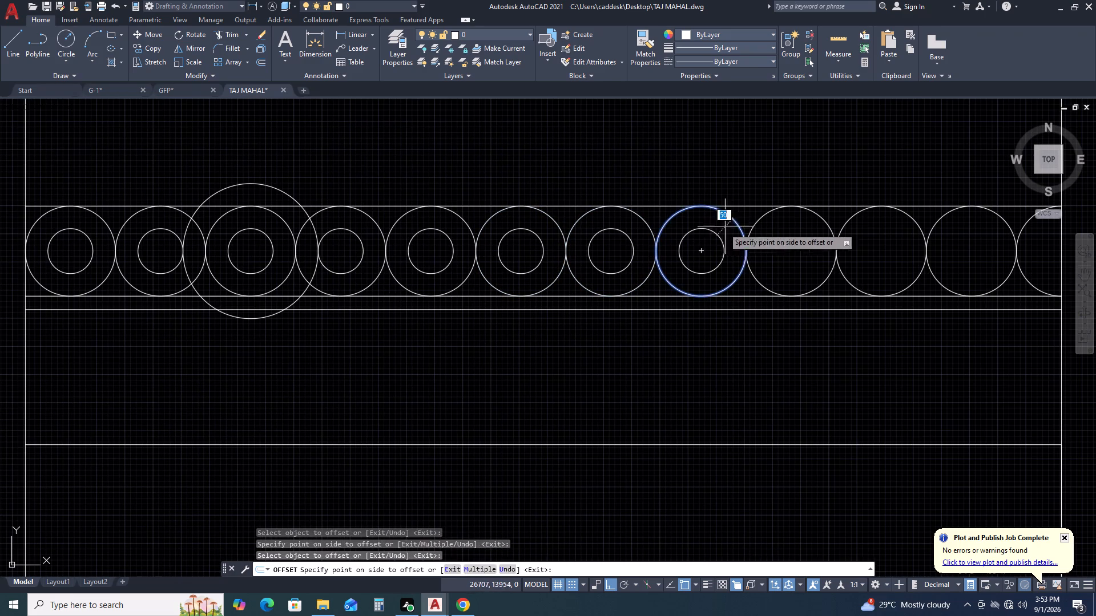
{"action": "left_click", "coordinate": [708, 238]}
{"action": "left_click", "coordinate": [819, 215]}
{"action": "left_click", "coordinate": [799, 226]}
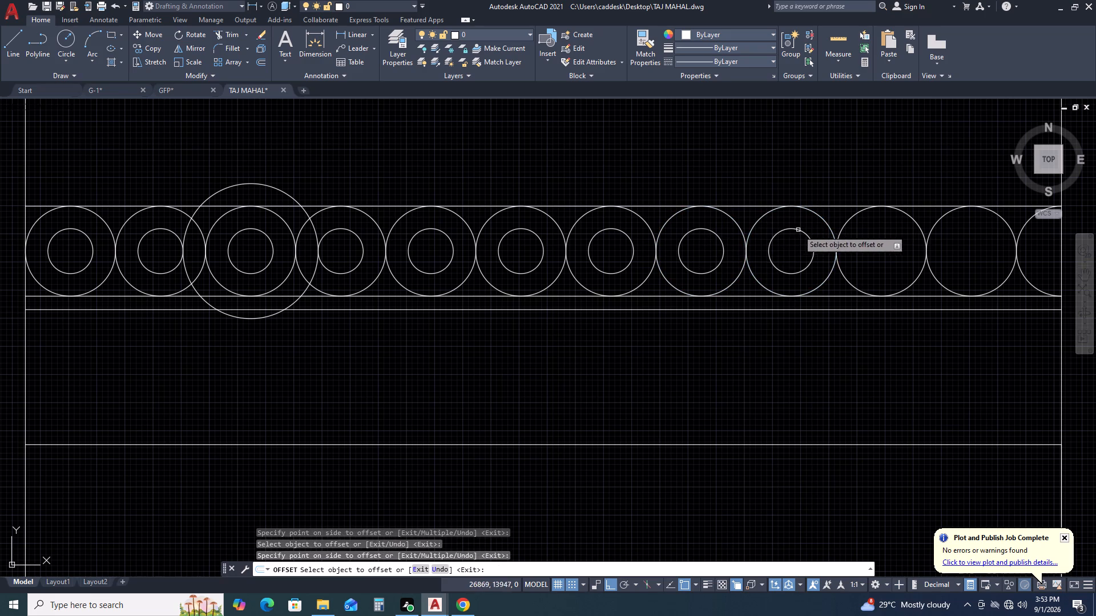
Offset the tenth and eleventh circles and the trimmed half circle at the band's right end inward by 50.
{"action": "middle_click_drag", "start_coordinate": [797, 245], "coordinate": [437, 250]}
{"action": "left_click", "coordinate": [554, 226]}
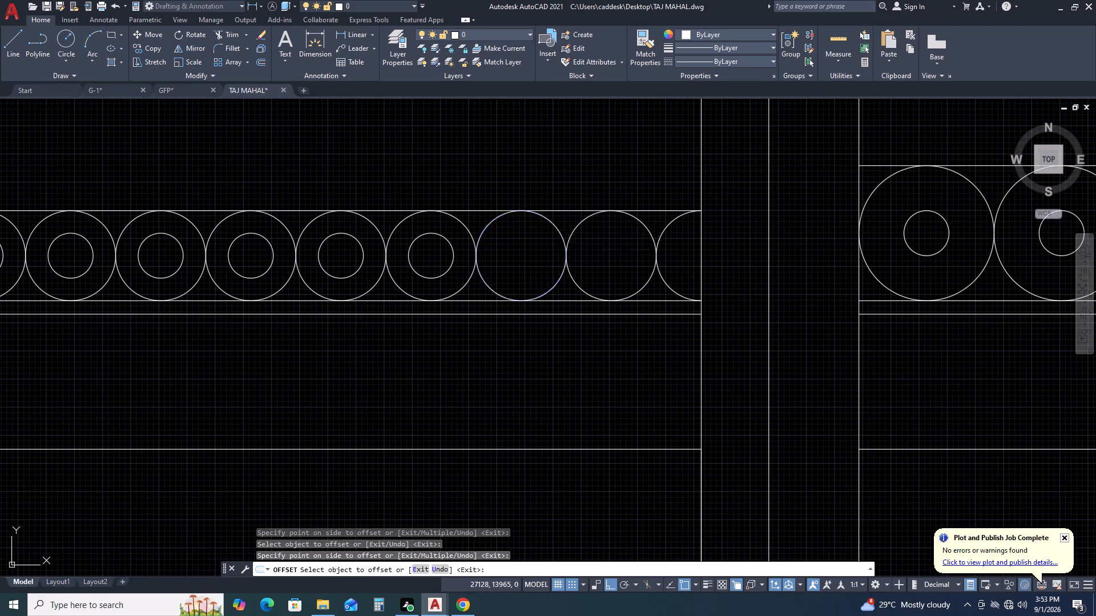
{"action": "left_click", "coordinate": [540, 237]}
{"action": "left_click", "coordinate": [643, 224]}
{"action": "left_click", "coordinate": [624, 240]}
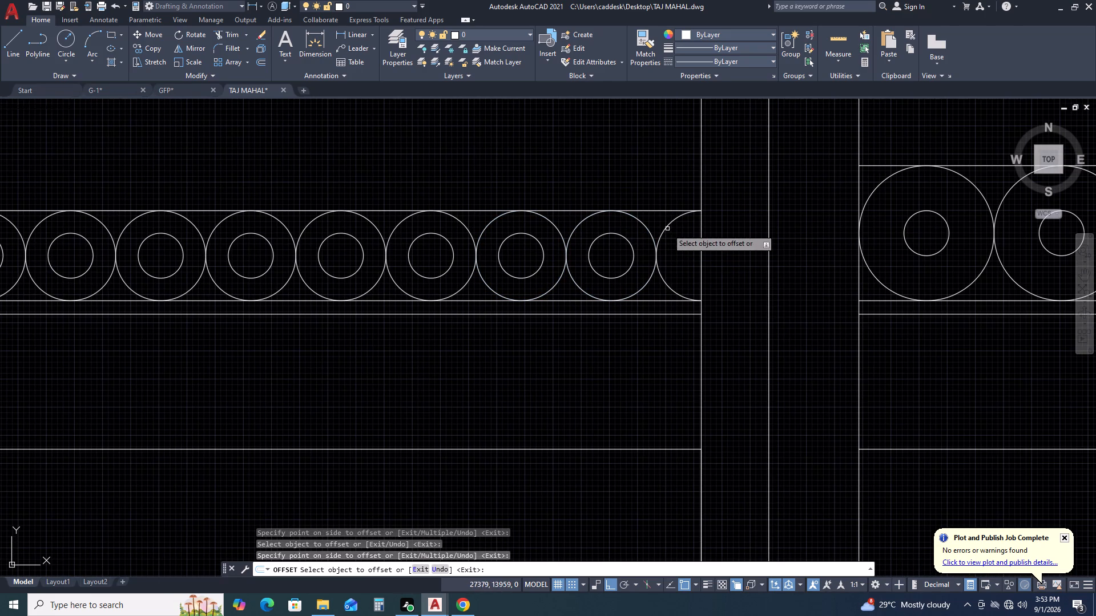
{"action": "left_click", "coordinate": [667, 229]}
{"action": "left_click", "coordinate": [681, 231]}
{"action": "middle_click_drag", "start_coordinate": [722, 256], "coordinate": [756, 277]}
{"action": "scroll", "coordinate": [757, 275], "scroll_direction": "down", "scroll_amount": 3}
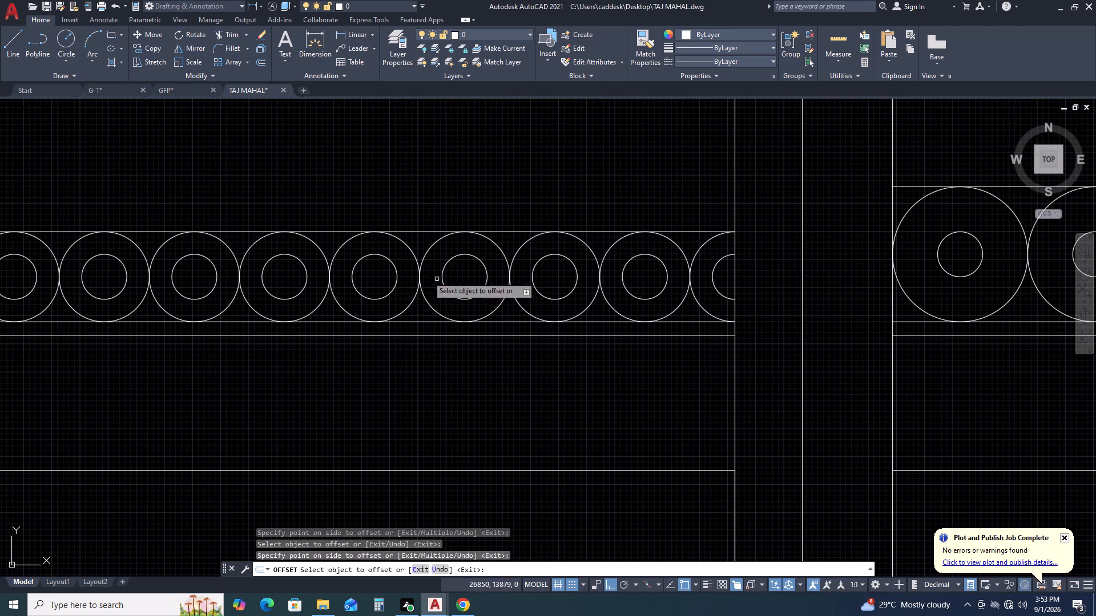
Erase the stray oversized circle around the band's third circle.
{"action": "middle_click_drag", "start_coordinate": [408, 273], "coordinate": [662, 298]}
{"action": "scroll", "coordinate": [420, 283], "scroll_direction": "down", "scroll_amount": 2}
{"action": "key", "text": "Escape"}
{"action": "scroll", "coordinate": [306, 280], "scroll_direction": "up", "scroll_amount": 3}
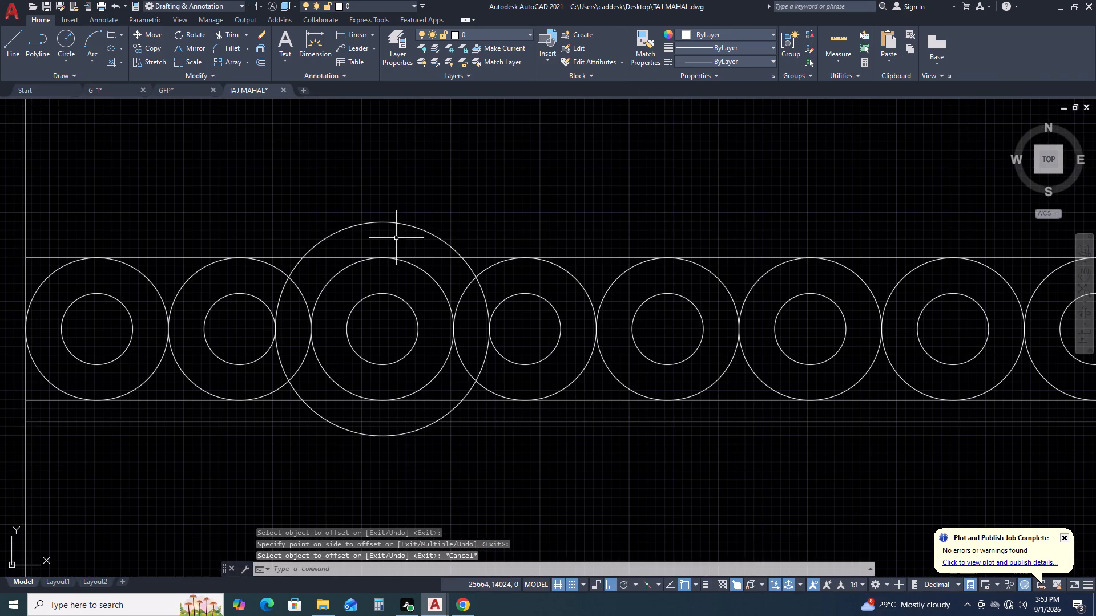
{"action": "left_click", "coordinate": [403, 233]}
{"action": "left_click", "coordinate": [381, 217]}
{"action": "key", "text": "Delete"}
{"action": "scroll", "coordinate": [440, 306], "scroll_direction": "down", "scroll_amount": 5}
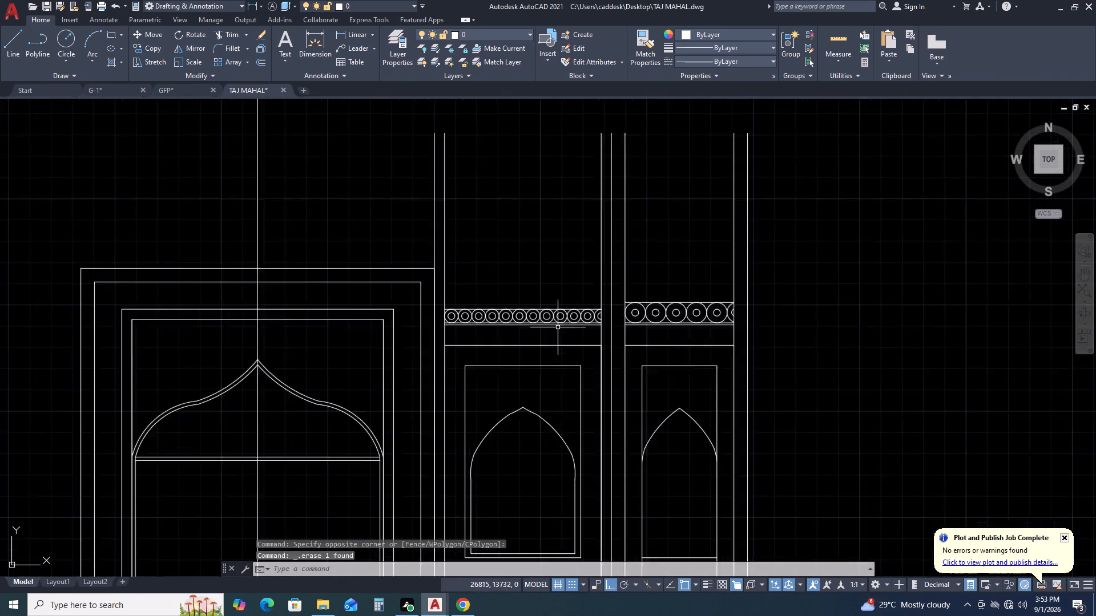
Draw a line 200 inward from the wider bay band's upper right corner, continuing vertically up about 1820.
{"action": "scroll", "coordinate": [558, 327], "scroll_direction": "down", "scroll_amount": 1}
{"action": "middle_click_drag", "start_coordinate": [709, 300], "coordinate": [632, 225]}
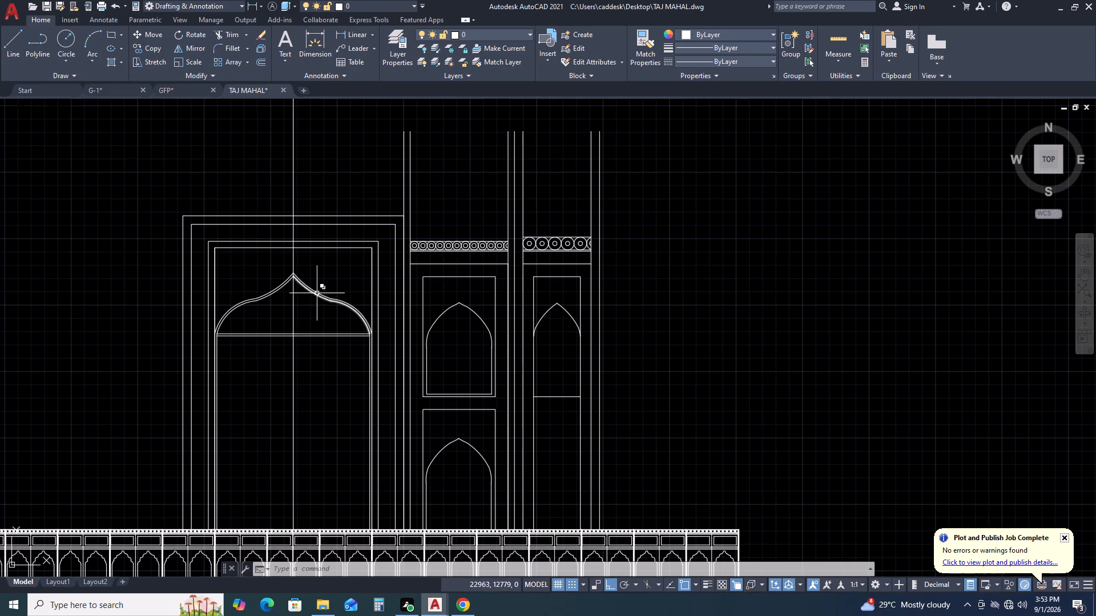
{"action": "middle_click_drag", "start_coordinate": [316, 293], "coordinate": [476, 335]}
{"action": "middle_click_drag", "start_coordinate": [636, 226], "coordinate": [521, 267]}
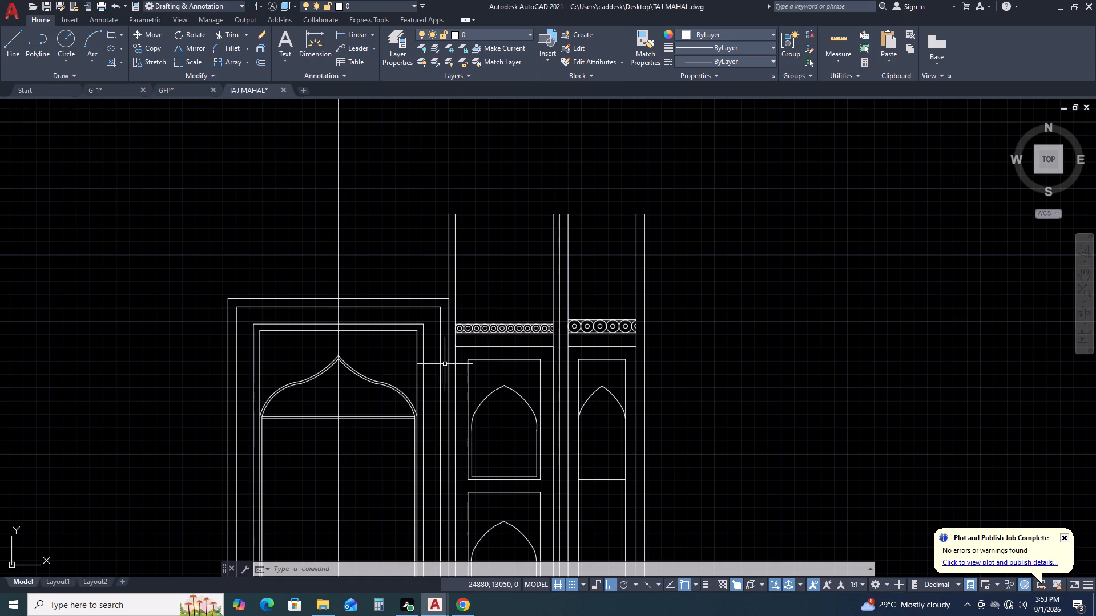
{"action": "scroll", "coordinate": [462, 314], "scroll_direction": "up", "scroll_amount": 1}
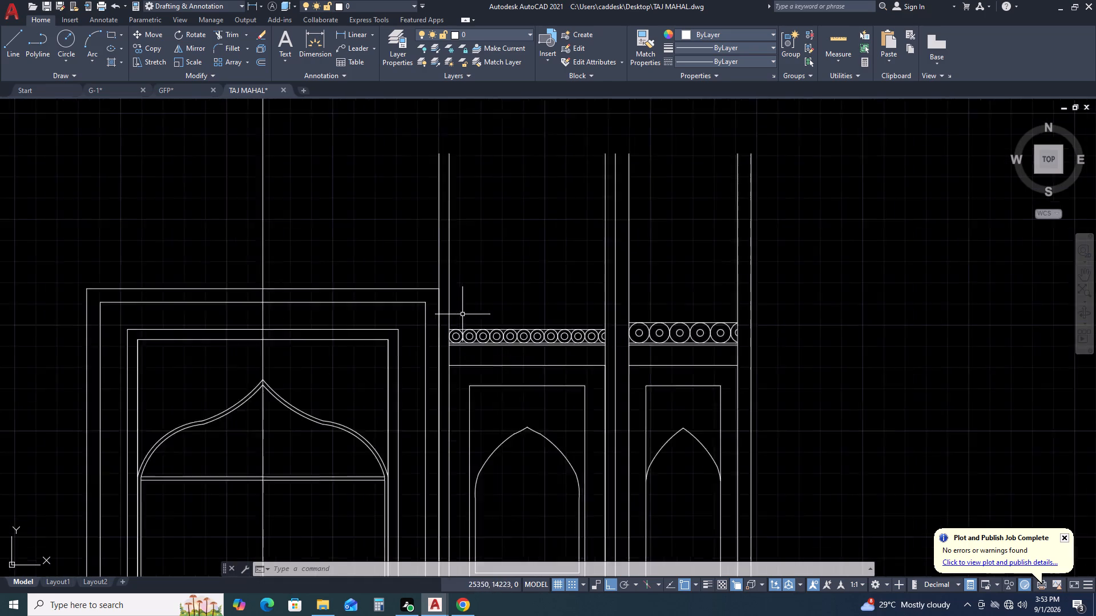
{"action": "scroll", "coordinate": [462, 314], "scroll_direction": "up", "scroll_amount": 1}
{"action": "middle_click_drag", "start_coordinate": [590, 276], "coordinate": [583, 354]}
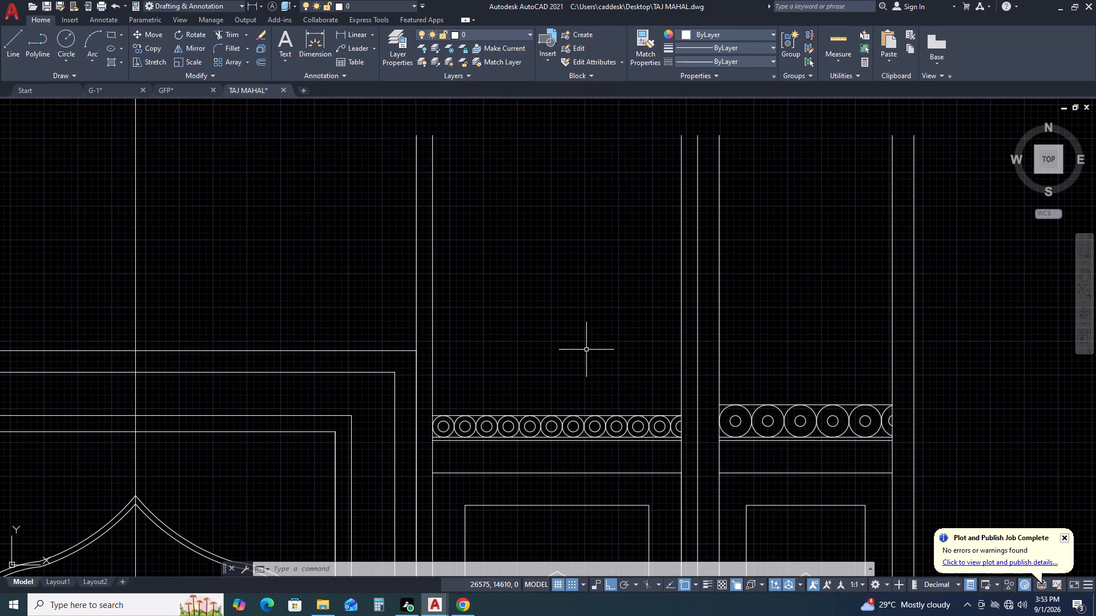
{"action": "key", "text": "l"}
{"action": "key", "text": "space"}
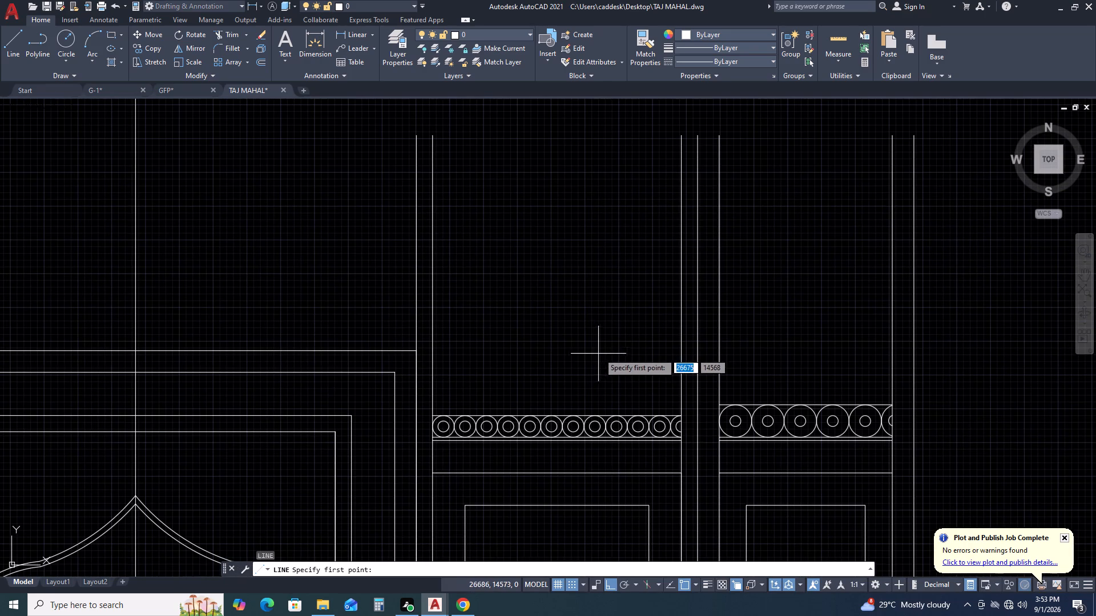
{"action": "left_click", "coordinate": [680, 415]}
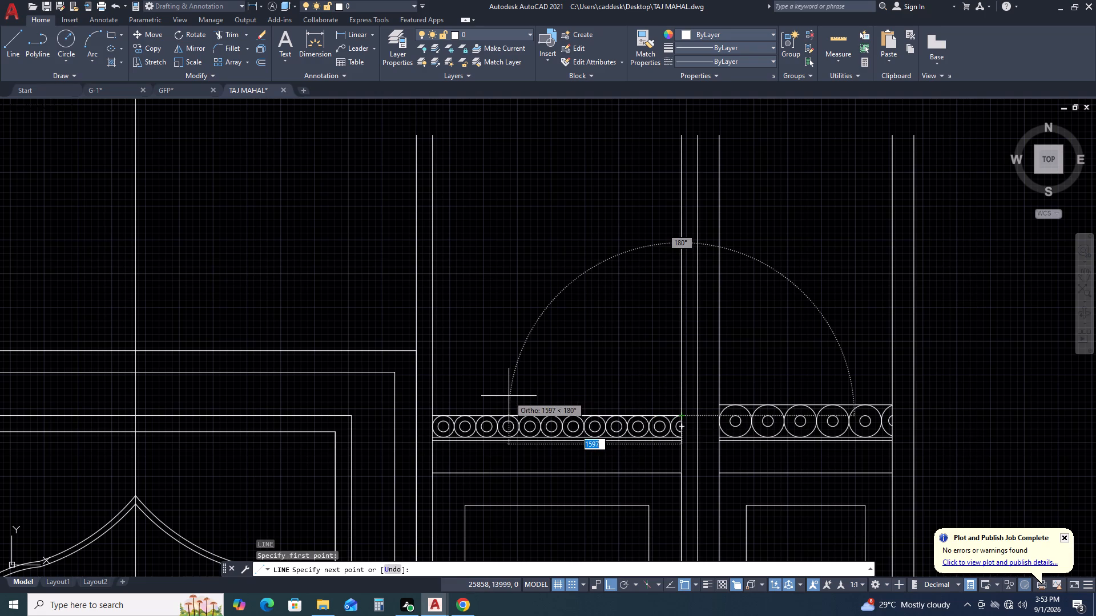
{"action": "type", "text": "20"}
{"action": "key", "text": "0"}
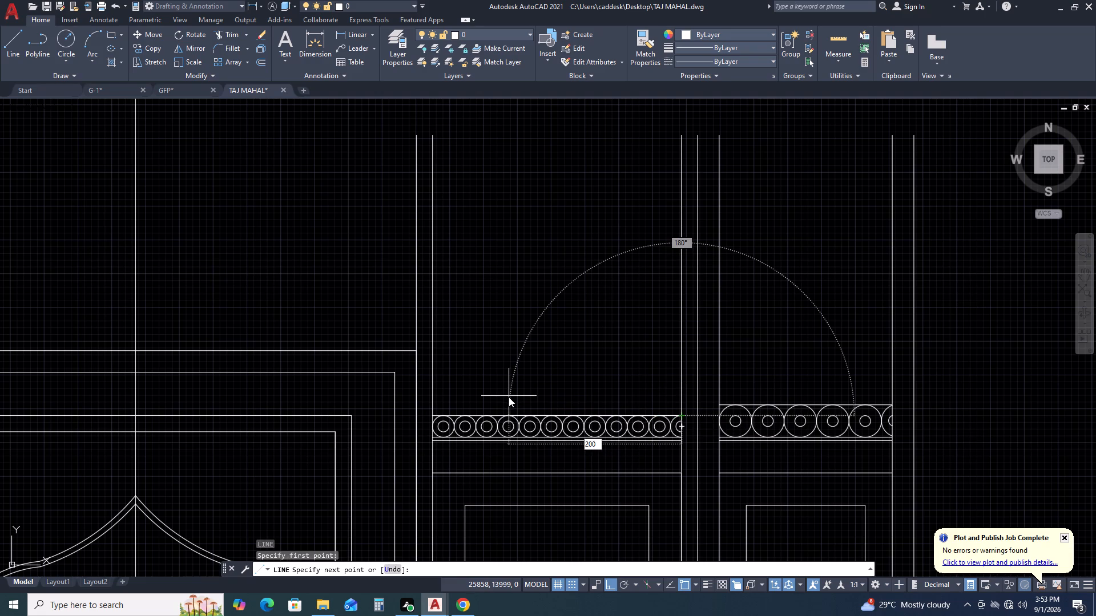
{"action": "key", "text": "Return"}
{"action": "left_click", "coordinate": [639, 219]}
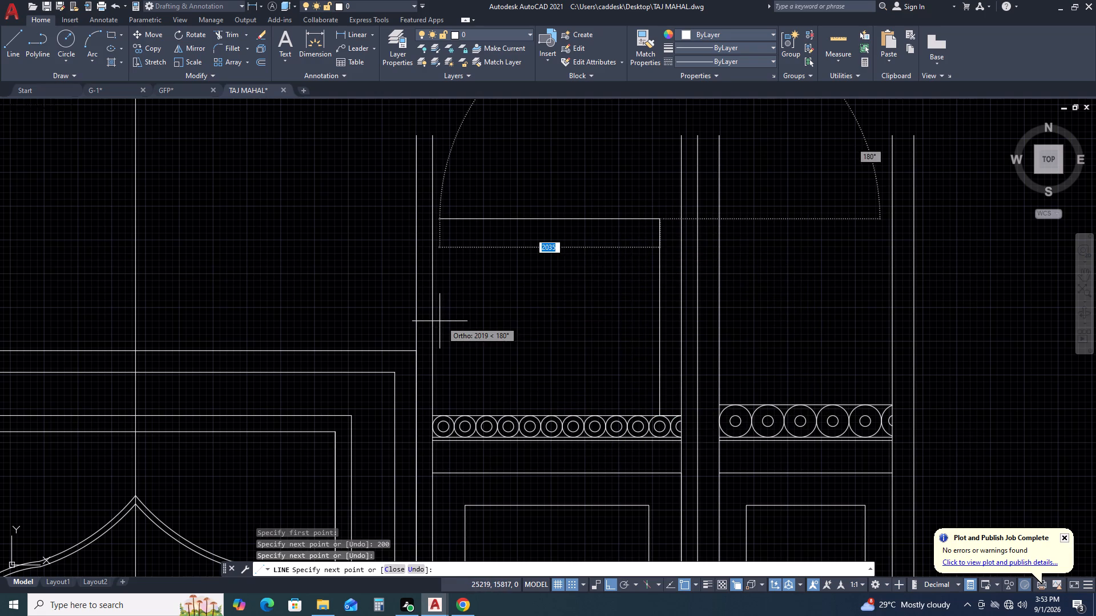
{"action": "key", "text": "space"}
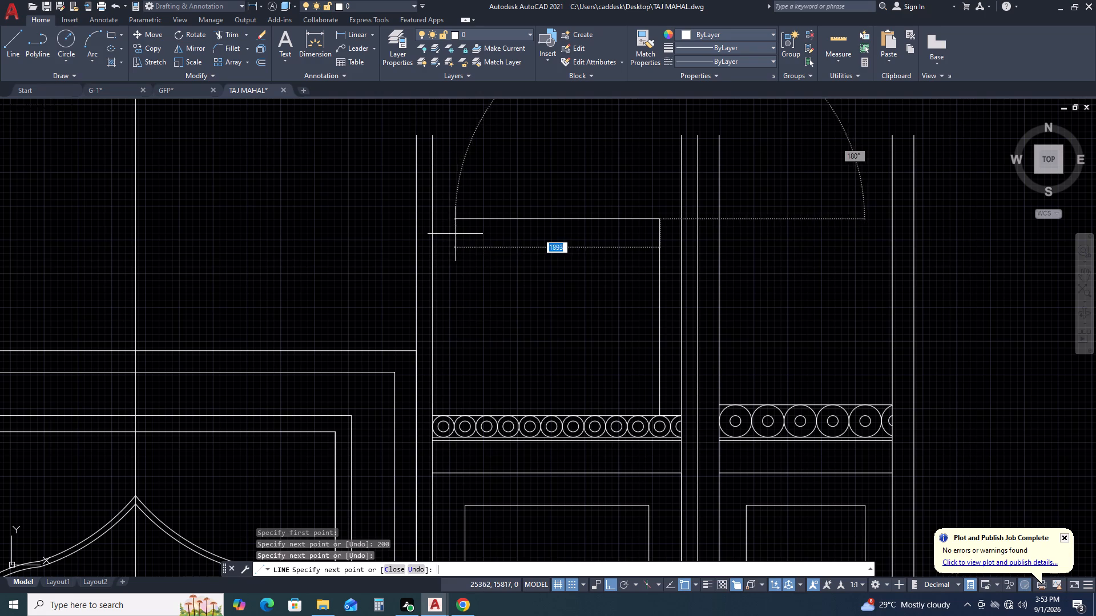
Draw a line 200 inward from the same band's upper left corner, continuing vertically up about 1230.
{"action": "key", "text": "space"}
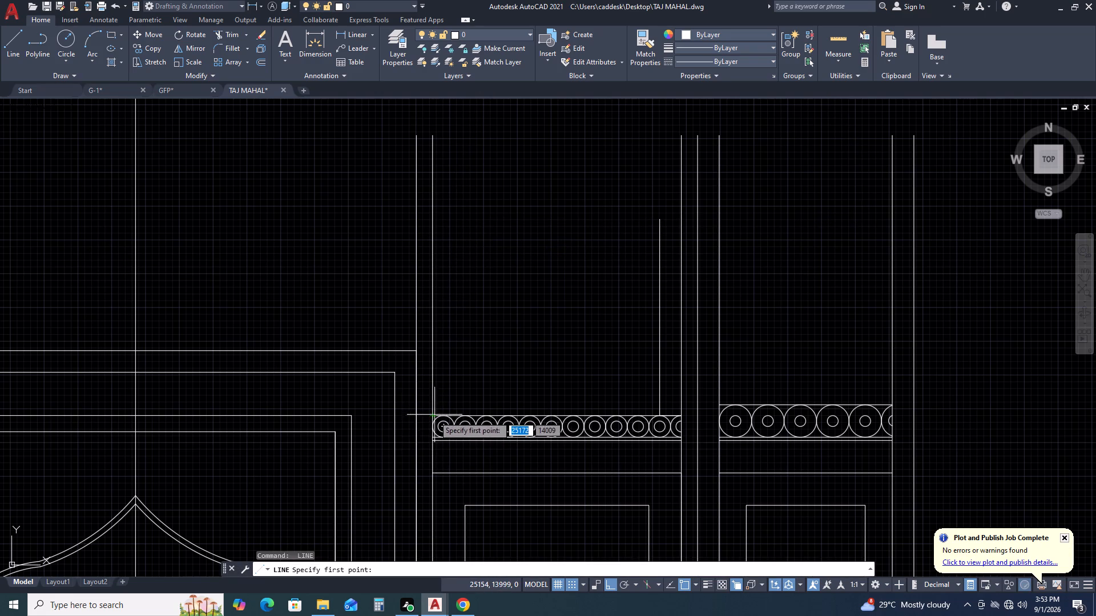
{"action": "left_click", "coordinate": [433, 416]}
{"action": "key", "text": "2"}
{"action": "type", "text": "00"}
{"action": "key", "text": "Return"}
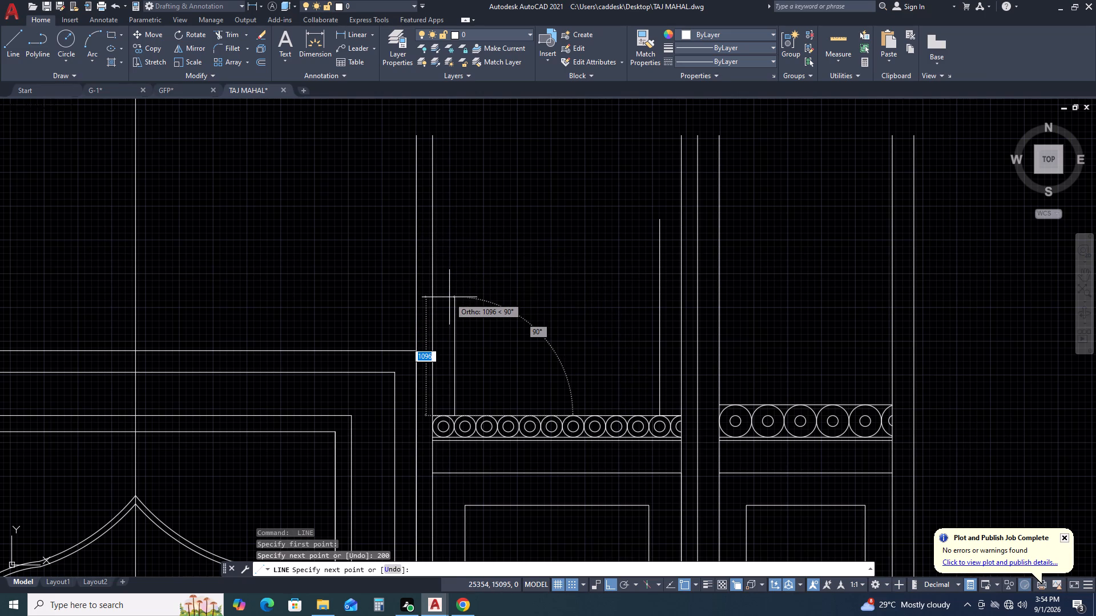
{"action": "left_click", "coordinate": [453, 282]}
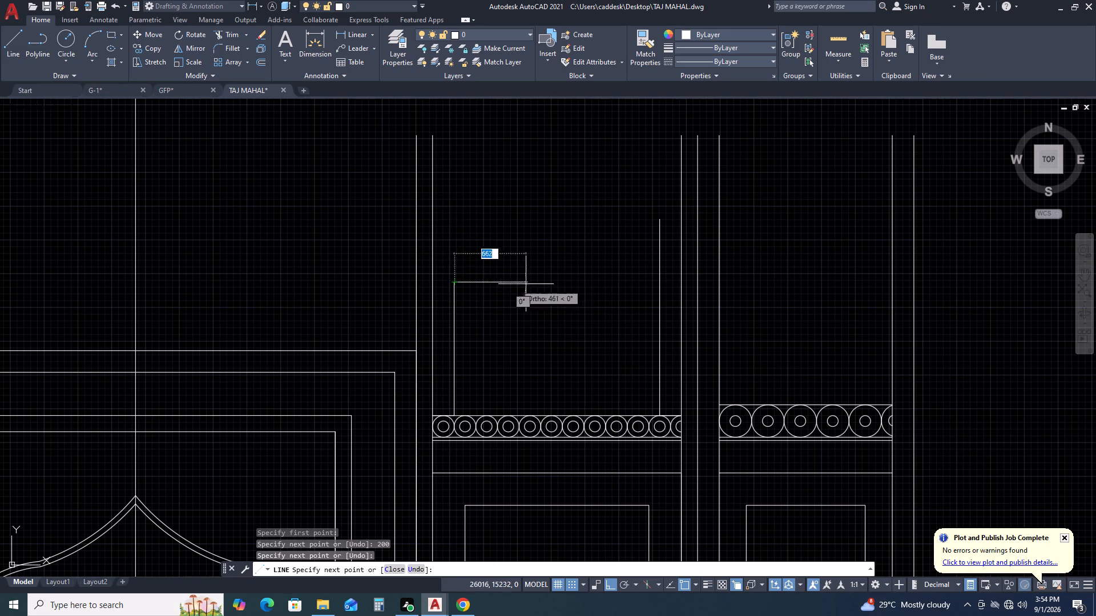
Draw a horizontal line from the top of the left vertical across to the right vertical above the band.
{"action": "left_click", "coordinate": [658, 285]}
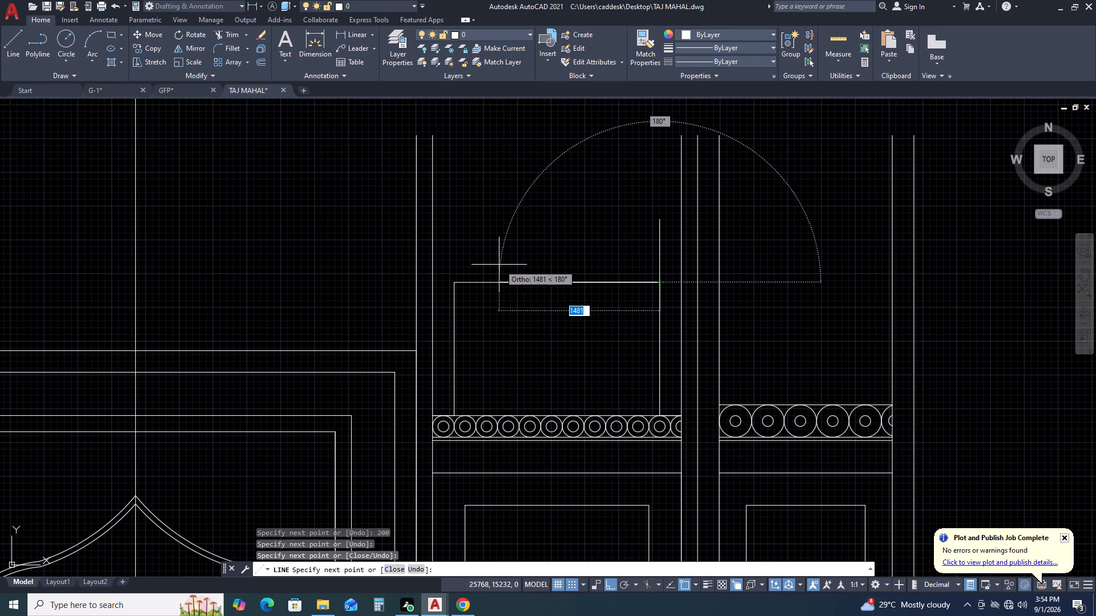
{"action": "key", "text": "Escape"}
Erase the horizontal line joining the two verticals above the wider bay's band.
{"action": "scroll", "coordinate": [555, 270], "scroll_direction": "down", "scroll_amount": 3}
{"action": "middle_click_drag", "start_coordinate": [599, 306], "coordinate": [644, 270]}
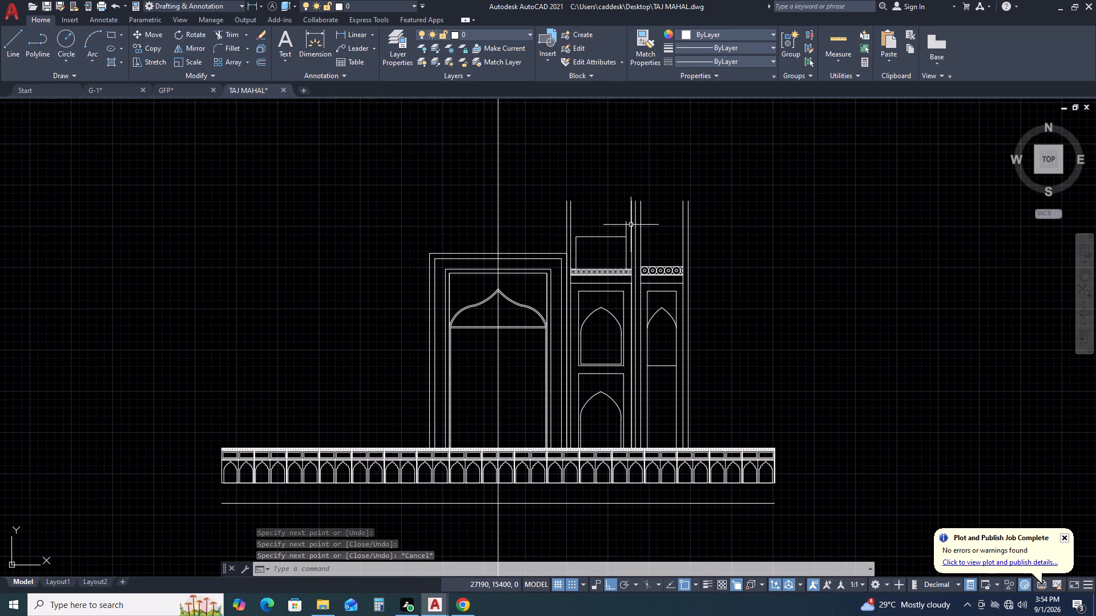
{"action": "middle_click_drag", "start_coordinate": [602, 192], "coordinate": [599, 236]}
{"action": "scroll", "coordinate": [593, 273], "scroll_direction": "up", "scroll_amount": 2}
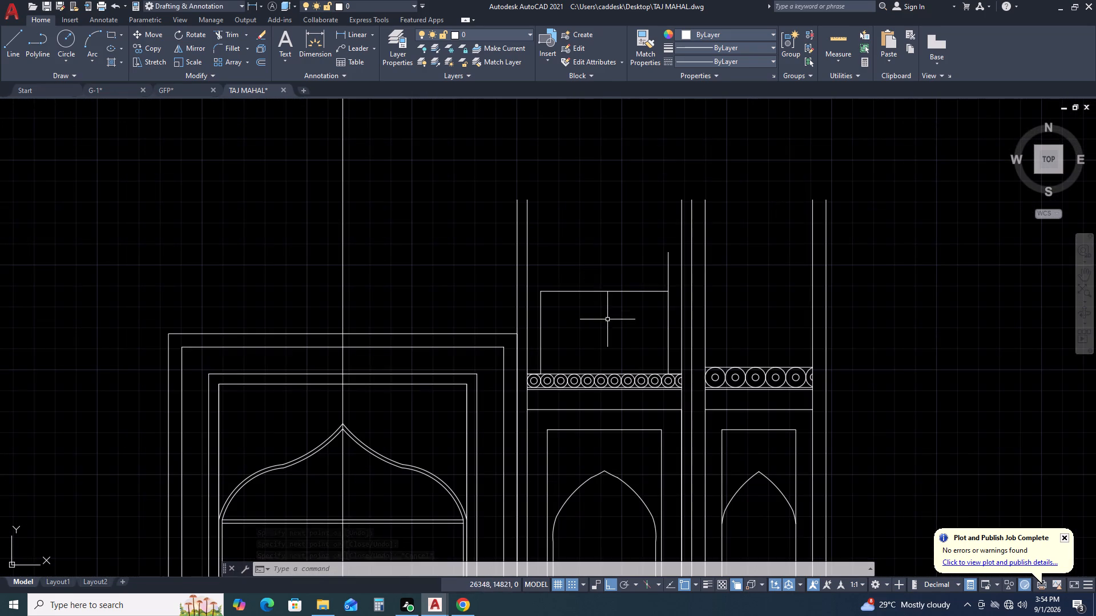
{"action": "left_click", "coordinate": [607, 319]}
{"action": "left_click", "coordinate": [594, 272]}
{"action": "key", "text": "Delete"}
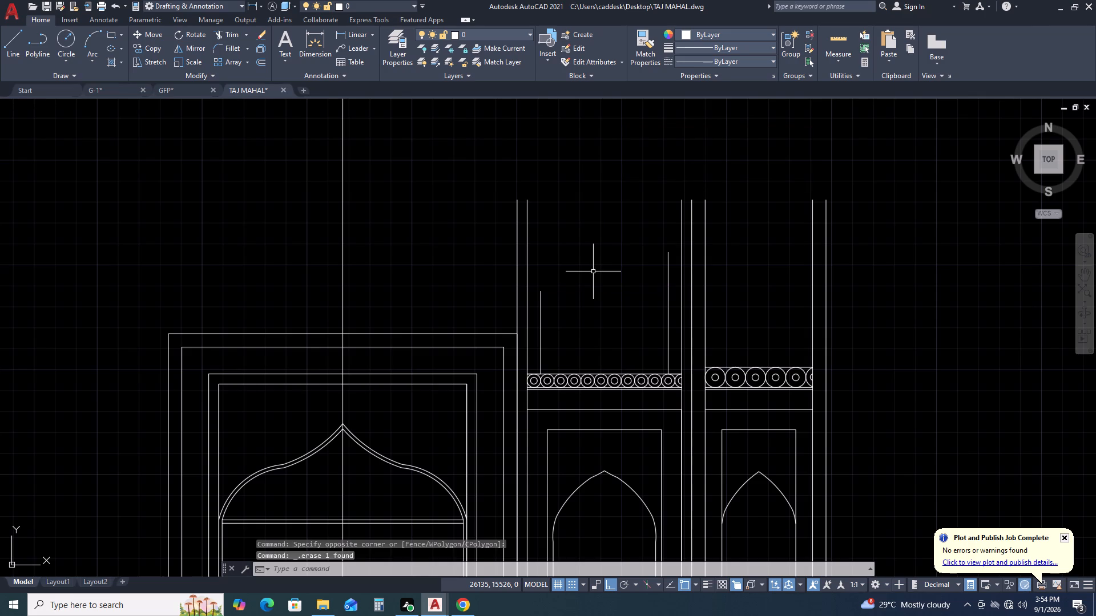
Draw a horizontal line about 1900 long between the two verticals' alignments, about 1570 above the wider bay's circle band.
{"action": "key", "text": "l"}
{"action": "key", "text": "space"}
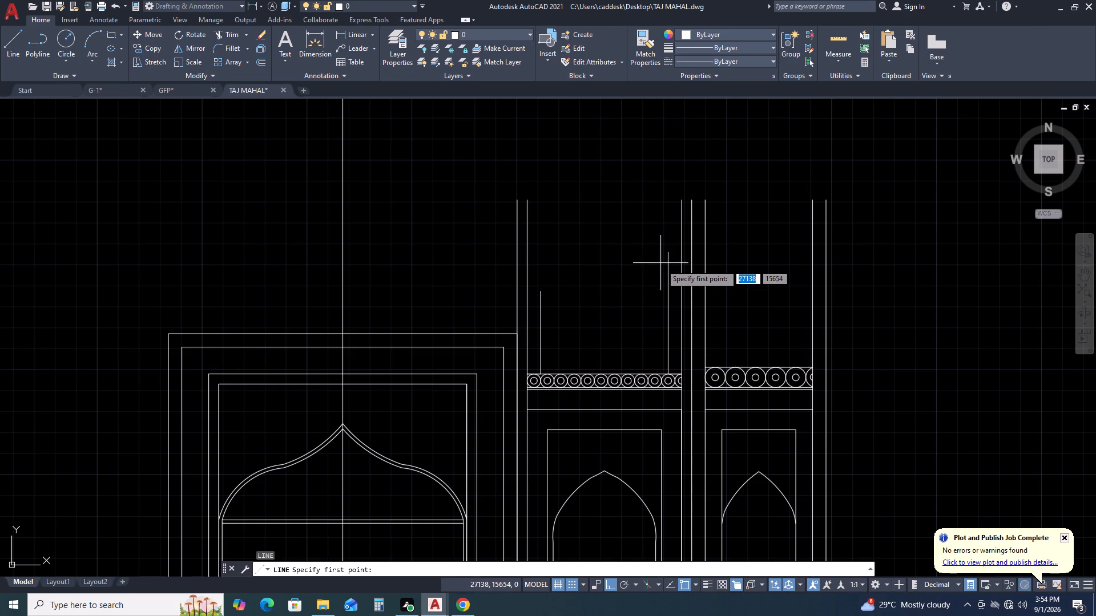
{"action": "left_click", "coordinate": [669, 269]}
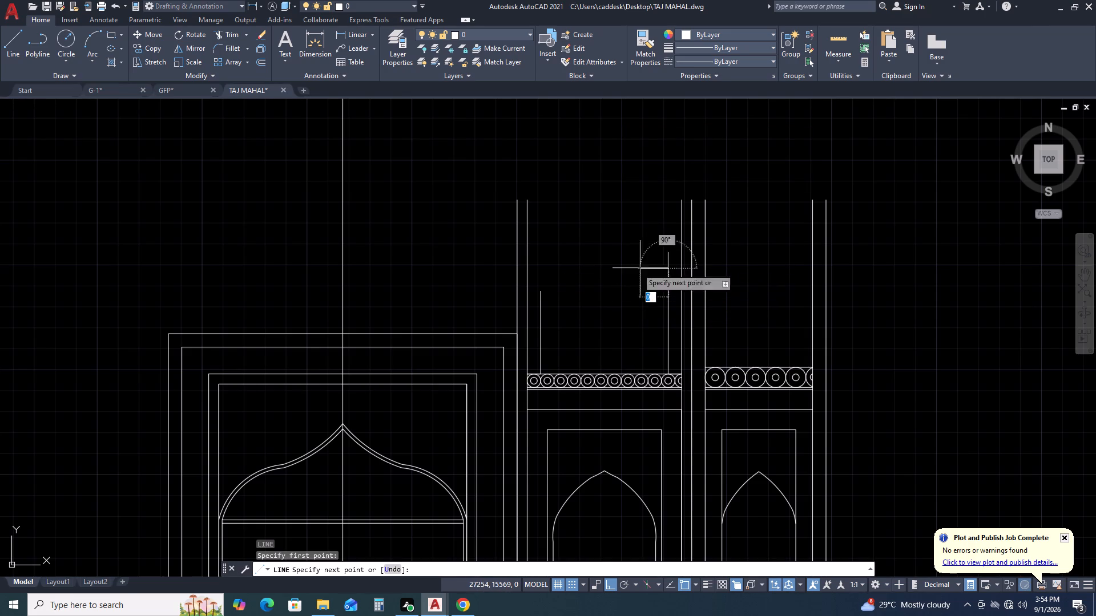
{"action": "left_click", "coordinate": [541, 271]}
{"action": "key", "text": "Escape"}
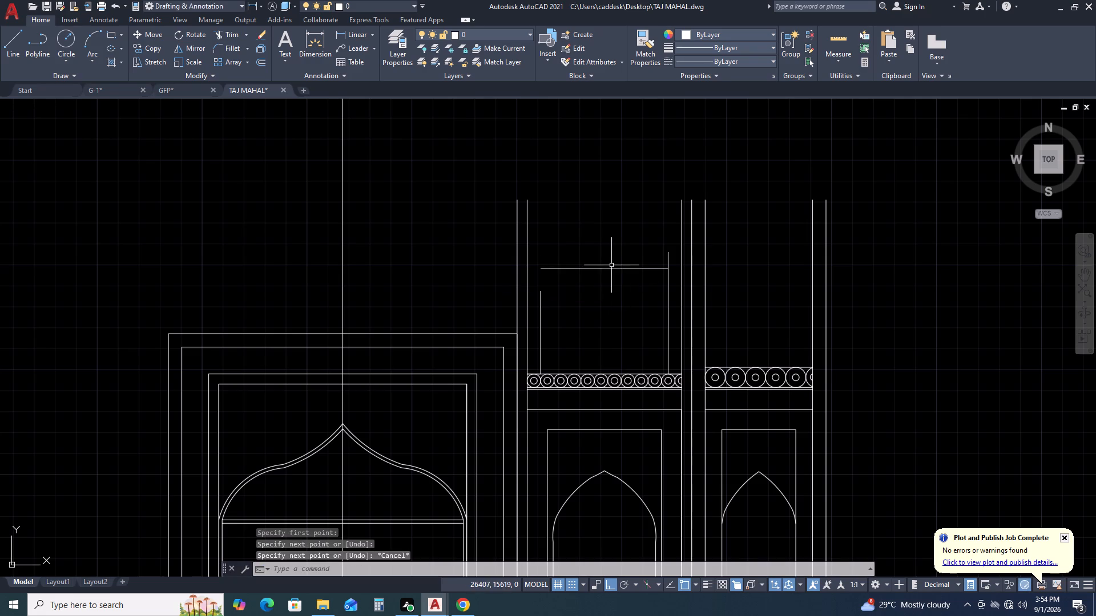
Trace the frame above the wider bay's band with a rectangular polyline about 1900 wide and 1570 high.
{"action": "key", "text": "p"}
{"action": "key", "text": "l"}
{"action": "key", "text": "space"}
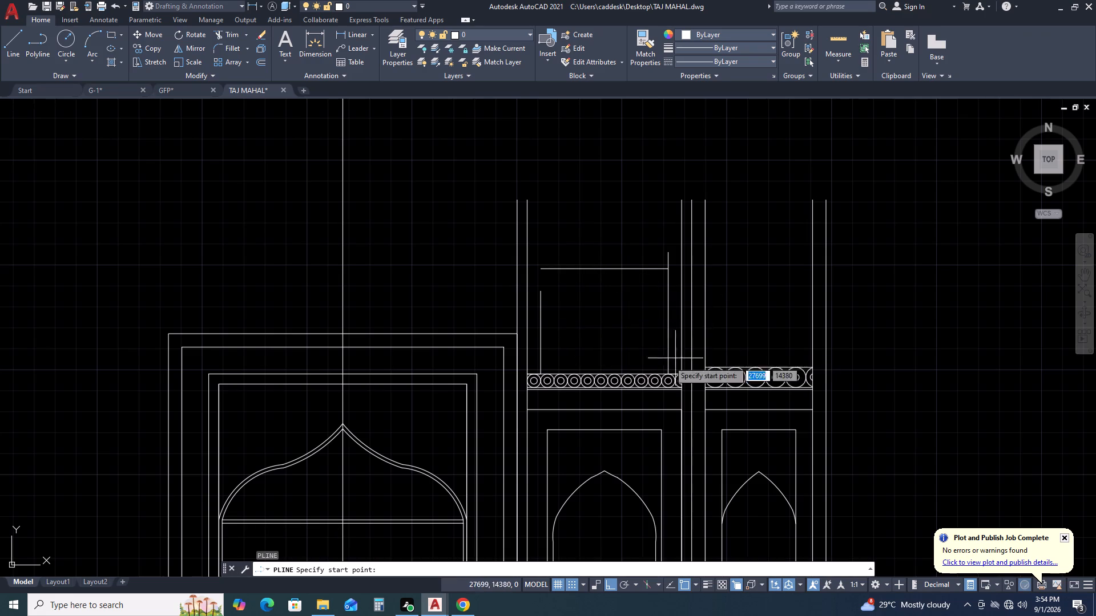
{"action": "scroll", "coordinate": [655, 376], "scroll_direction": "up", "scroll_amount": 2}
{"action": "left_click", "coordinate": [683, 372]}
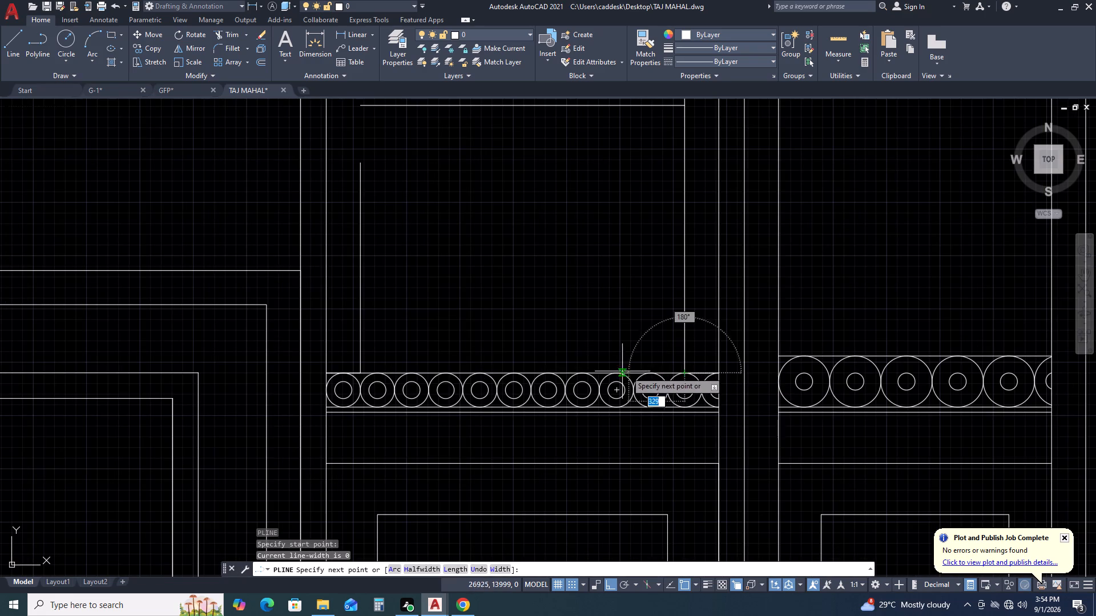
{"action": "left_click", "coordinate": [363, 371]}
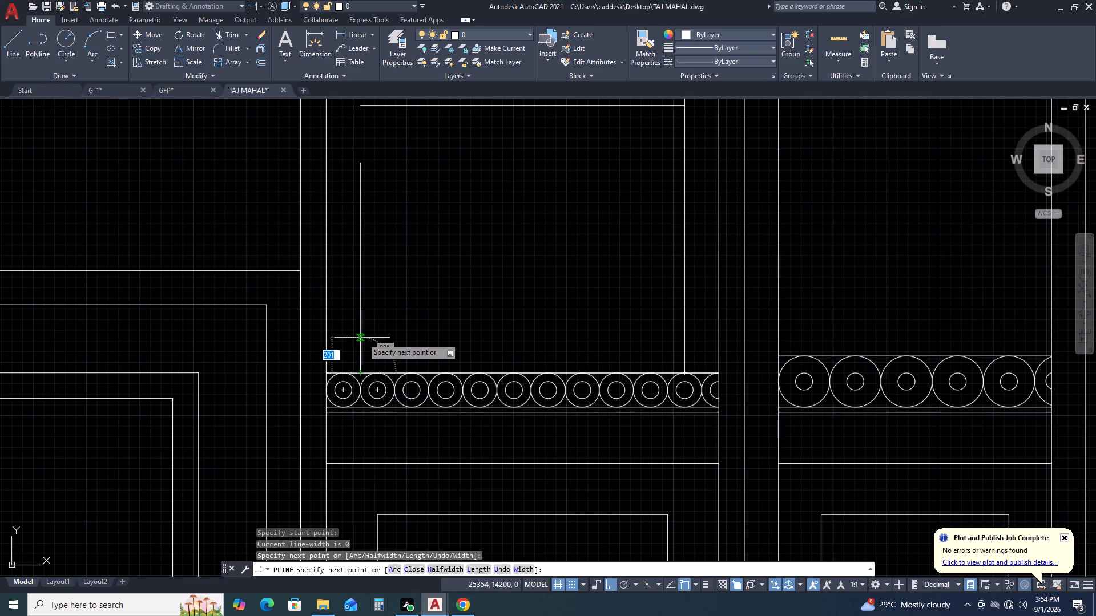
{"action": "middle_click_drag", "start_coordinate": [364, 166], "coordinate": [373, 270]}
{"action": "middle_click_drag", "start_coordinate": [365, 147], "coordinate": [397, 360]}
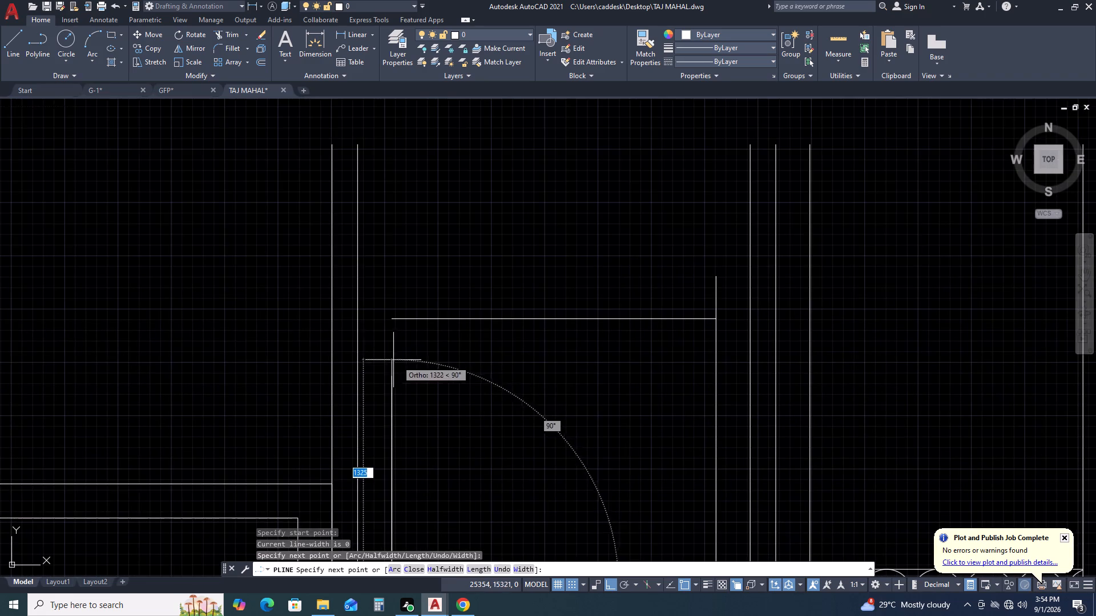
{"action": "left_click", "coordinate": [393, 318]}
{"action": "scroll", "coordinate": [526, 333], "scroll_direction": "down", "scroll_amount": 2}
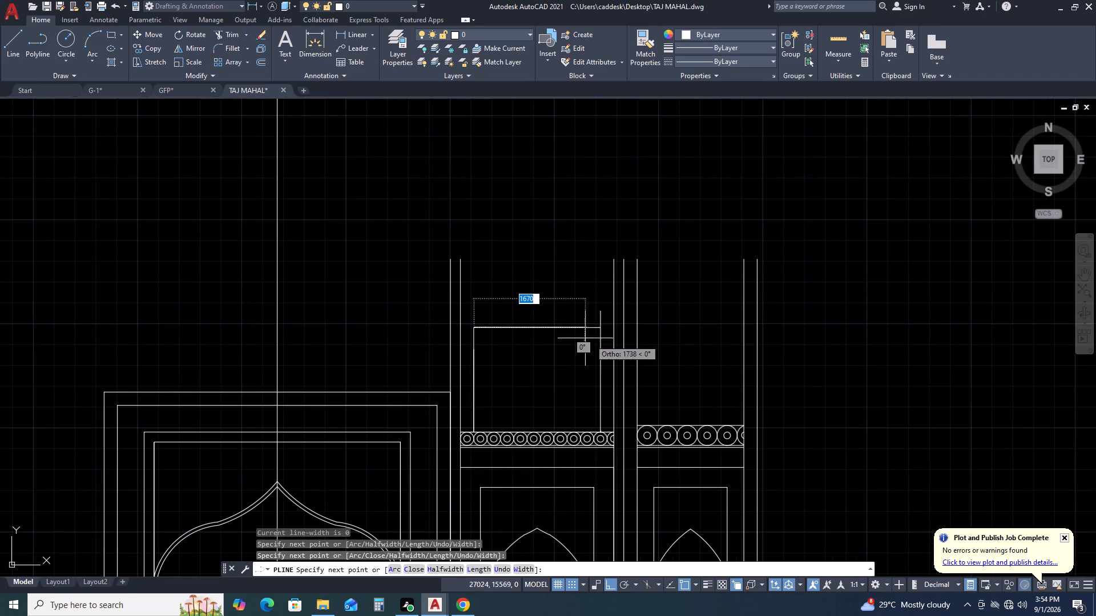
{"action": "scroll", "coordinate": [600, 333], "scroll_direction": "up", "scroll_amount": 3}
{"action": "middle_click_drag", "start_coordinate": [603, 333], "coordinate": [567, 255]}
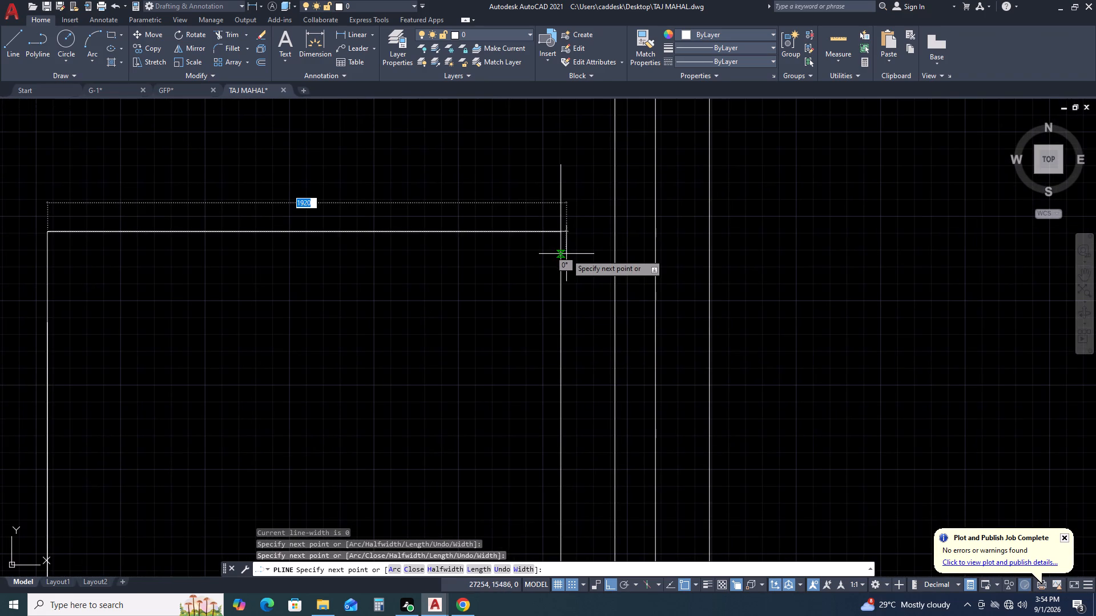
{"action": "left_click", "coordinate": [559, 229]}
{"action": "scroll", "coordinate": [568, 212], "scroll_direction": "down", "scroll_amount": 3}
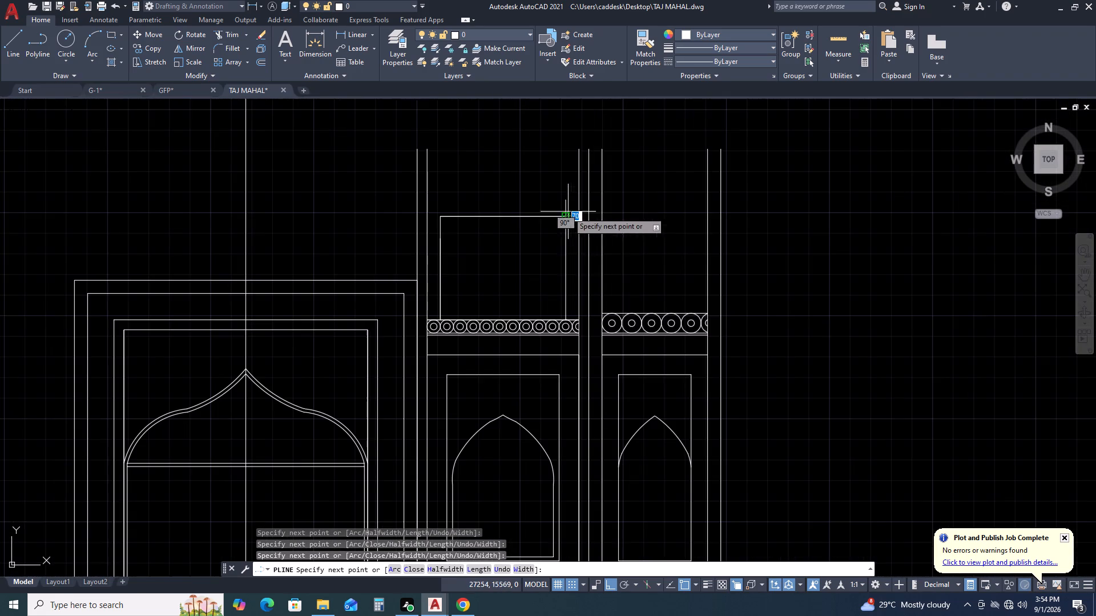
{"action": "scroll", "coordinate": [571, 307], "scroll_direction": "up", "scroll_amount": 1}
{"action": "left_click", "coordinate": [561, 325]}
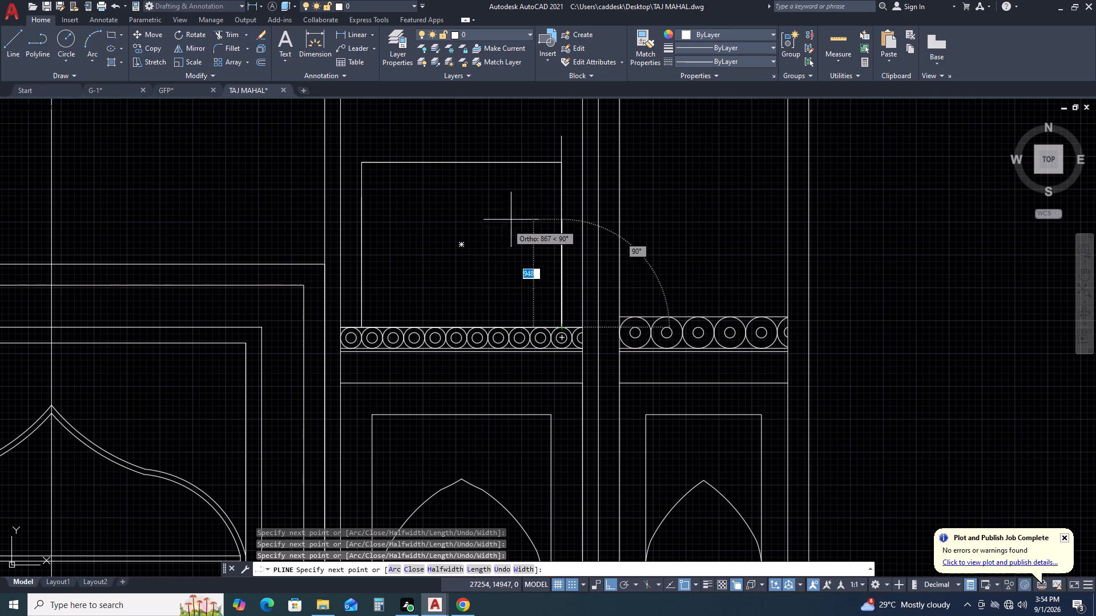
{"action": "key", "text": "Escape"}
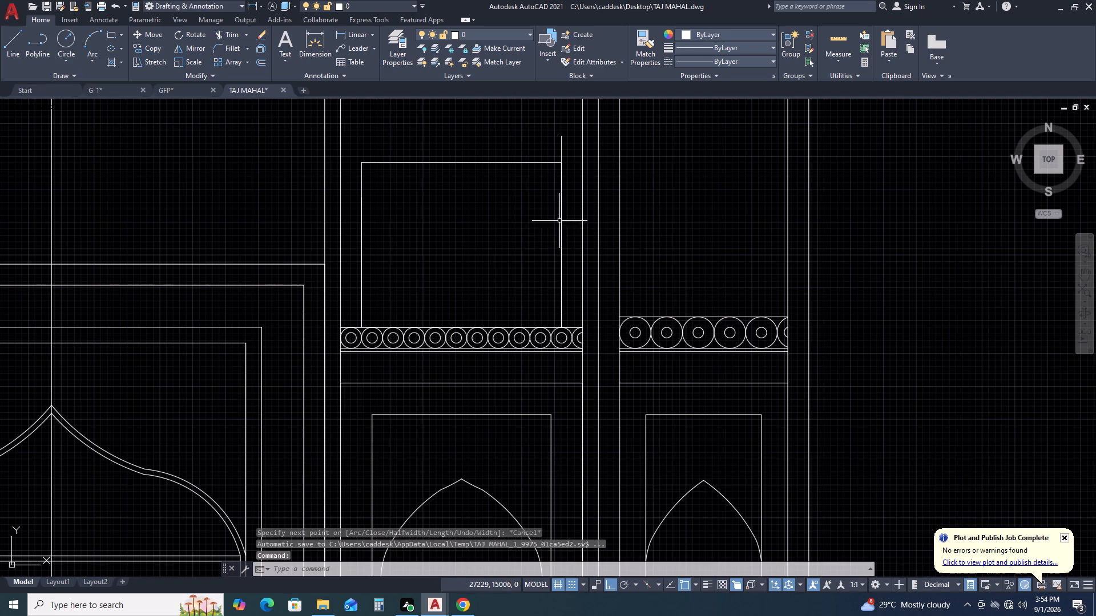
Move the rectangular polyline horizontally off the construction lines into the empty space beyond the outer side bay.
{"action": "left_click", "coordinate": [560, 218]}
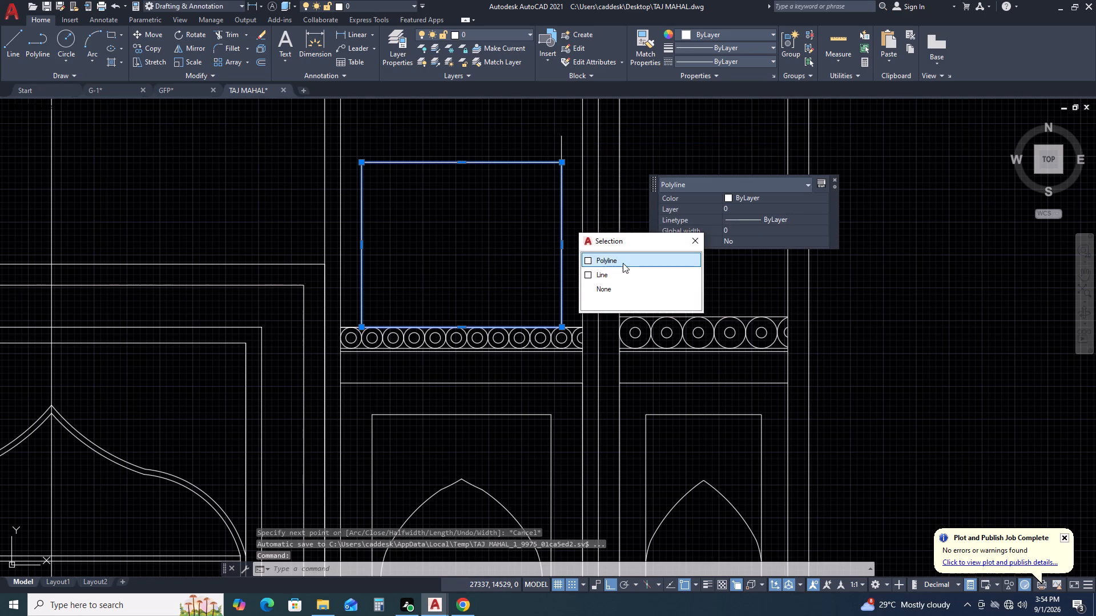
{"action": "left_click", "coordinate": [623, 263]}
{"action": "key", "text": "m"}
{"action": "key", "text": "space"}
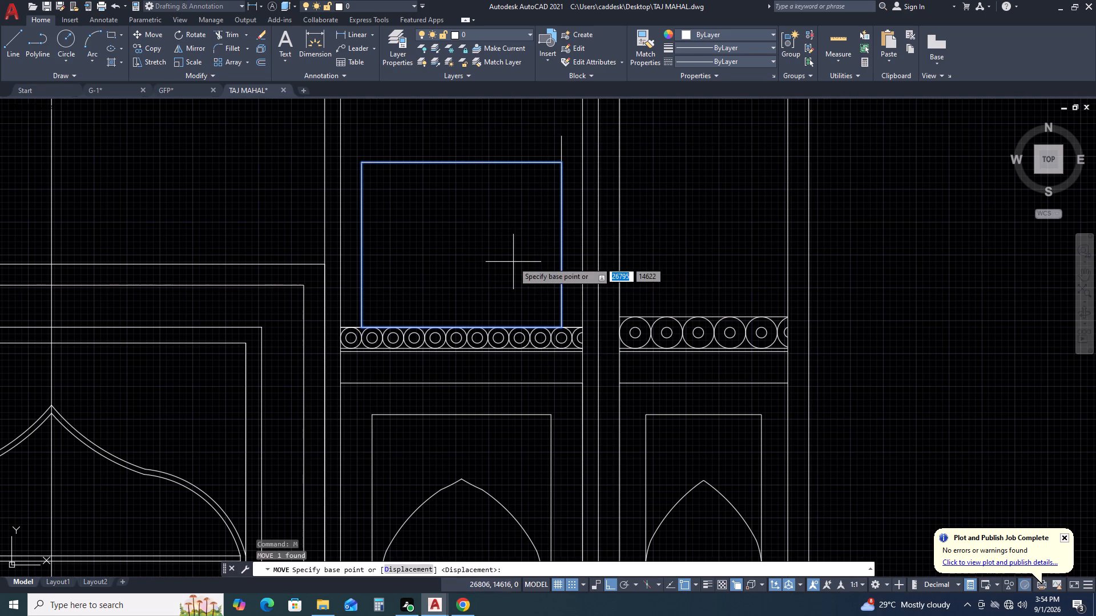
{"action": "left_click", "coordinate": [513, 262]}
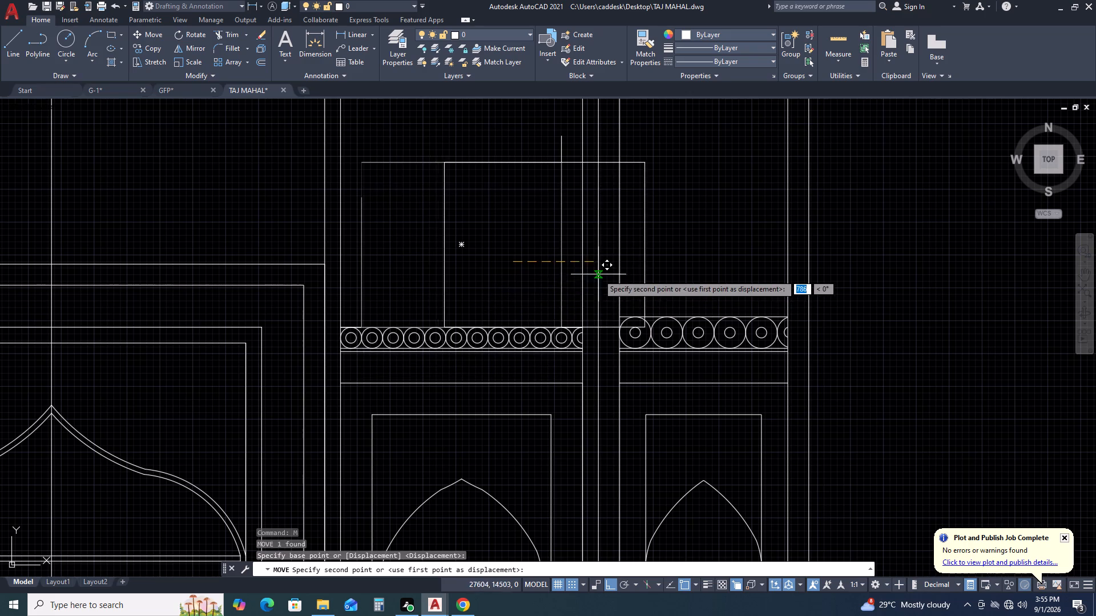
{"action": "scroll", "coordinate": [598, 274], "scroll_direction": "down", "scroll_amount": 1}
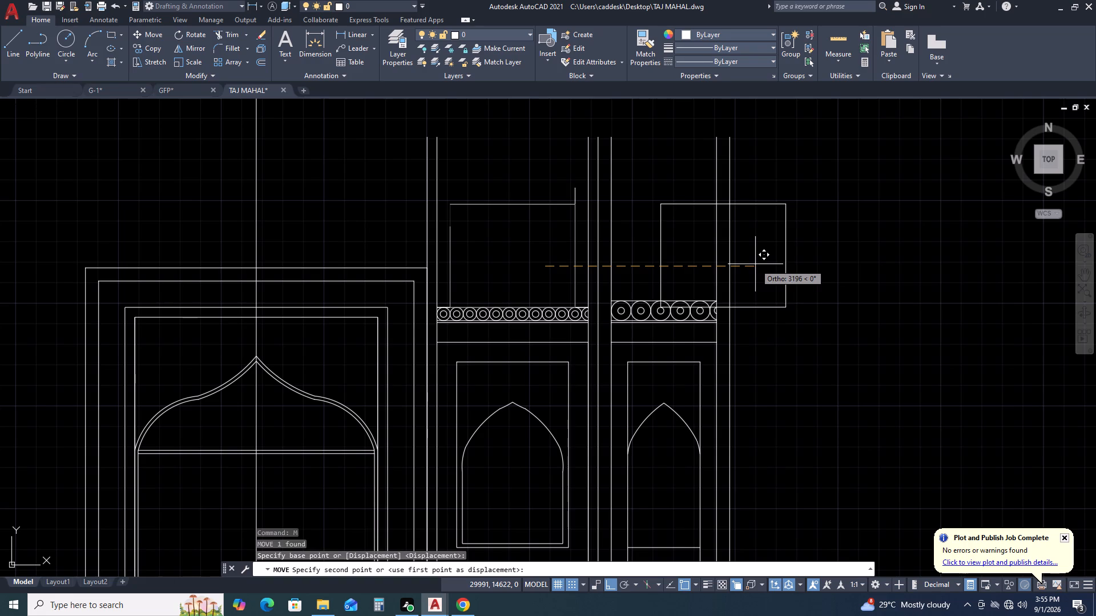
{"action": "left_click", "coordinate": [844, 257]}
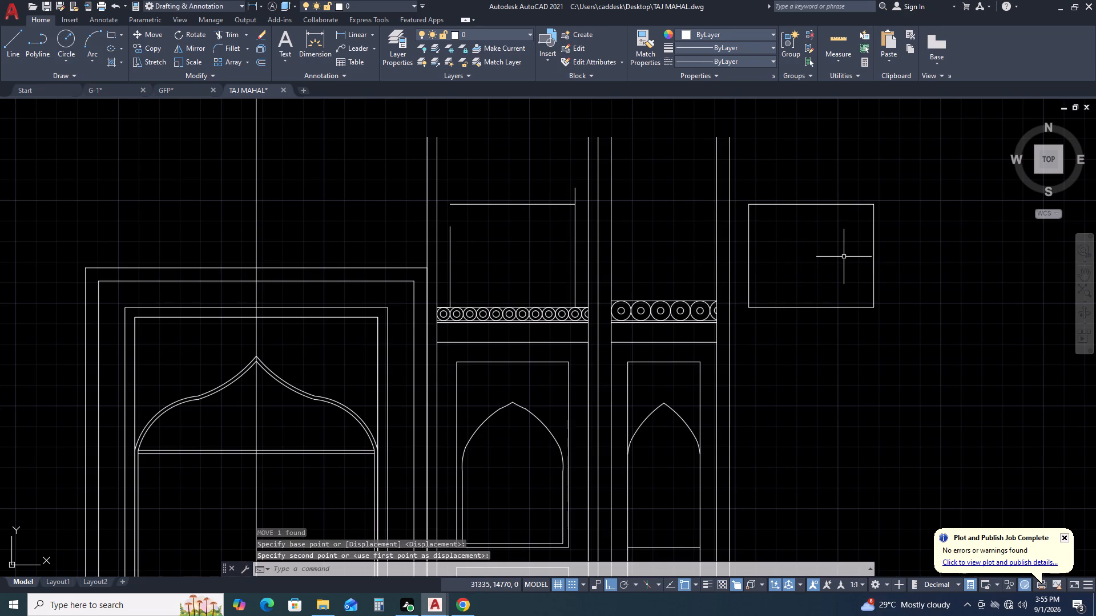
Erase the three leftover construction lines above the wider bay's circle band.
{"action": "scroll", "coordinate": [570, 260], "scroll_direction": "up", "scroll_amount": 1}
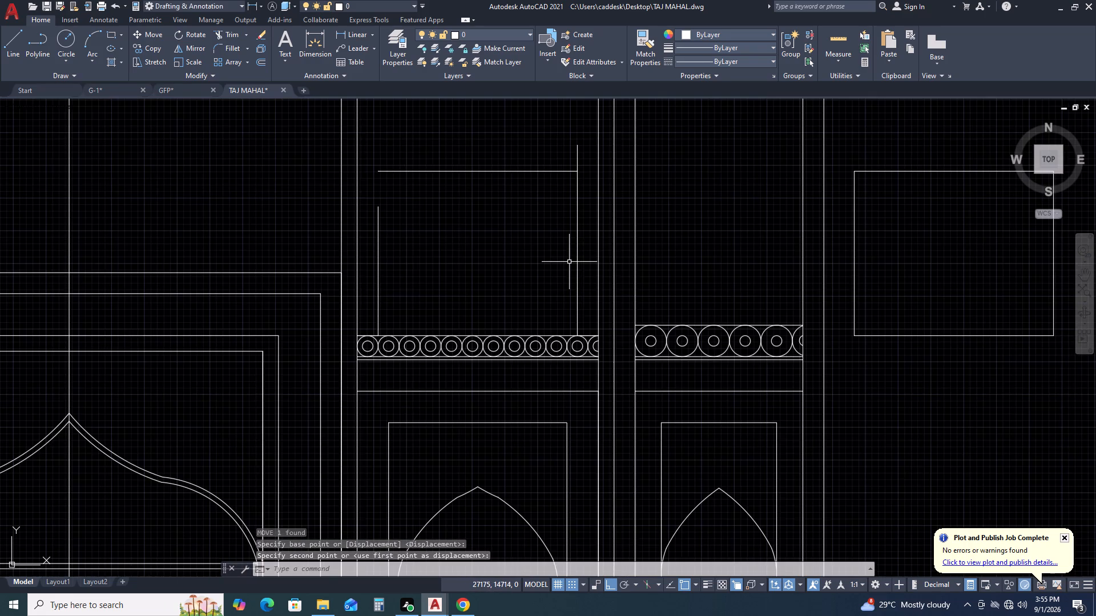
{"action": "scroll", "coordinate": [578, 277], "scroll_direction": "down", "scroll_amount": 2}
{"action": "scroll", "coordinate": [582, 242], "scroll_direction": "up", "scroll_amount": 3}
{"action": "left_click", "coordinate": [571, 183]}
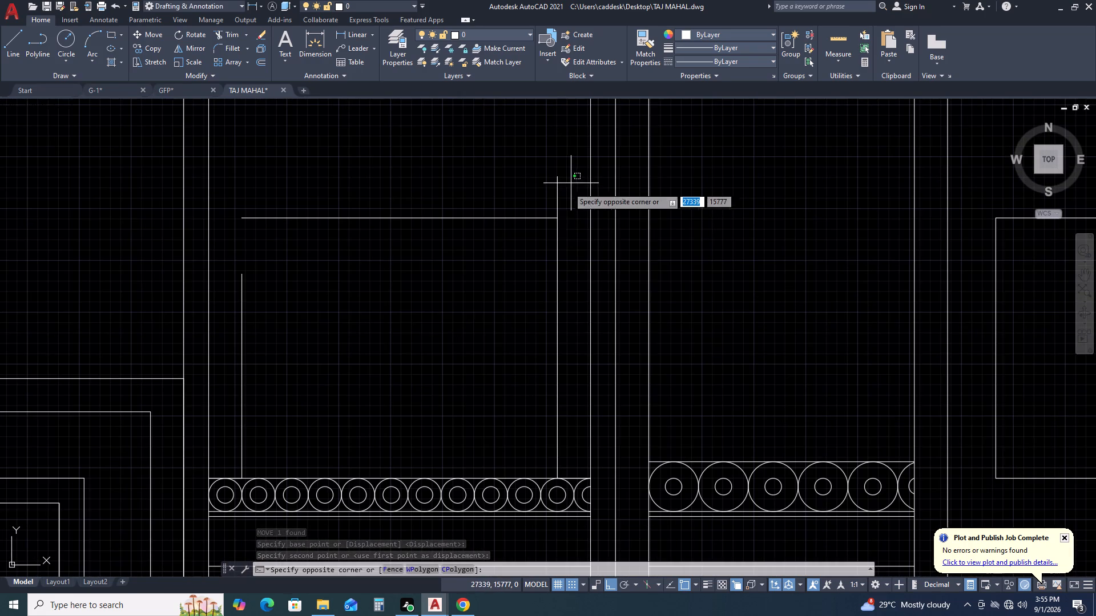
{"action": "left_click", "coordinate": [228, 394]}
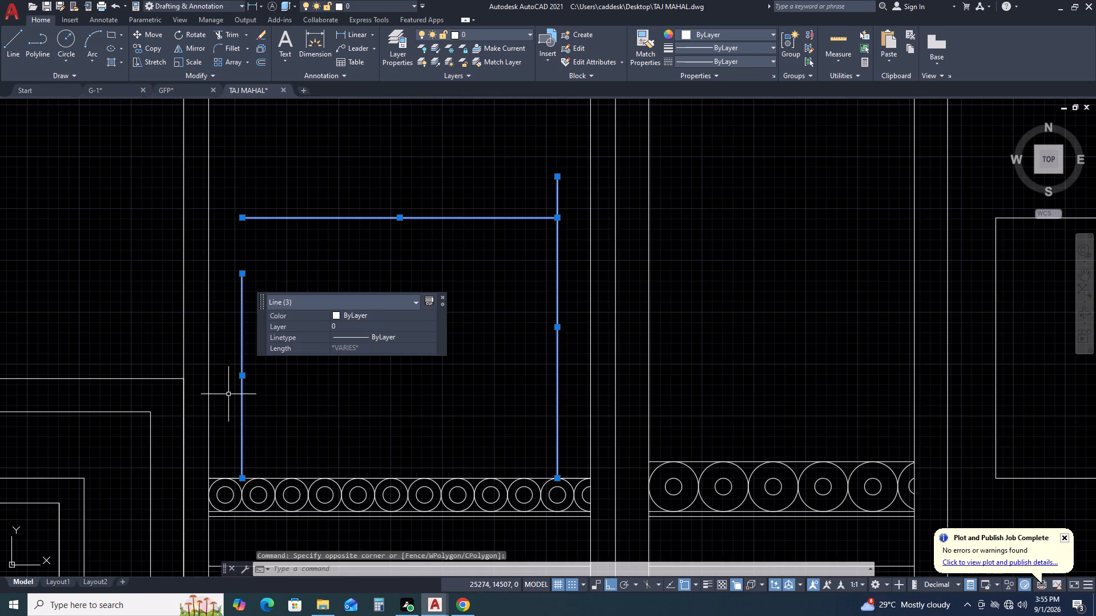
{"action": "key", "text": "Delete"}
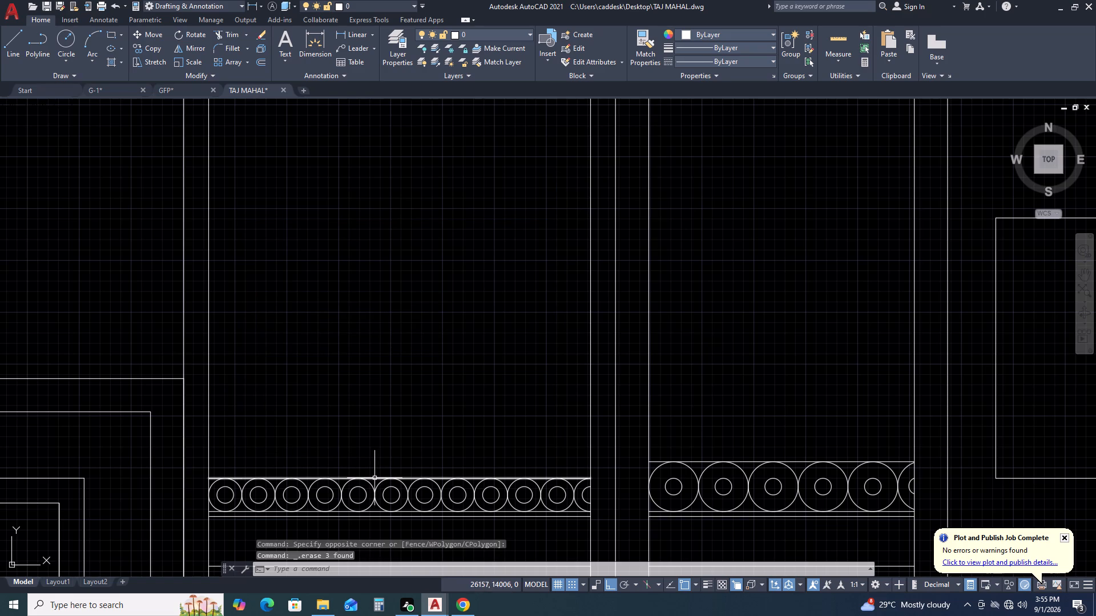
Move the rectangle by its bottom midpoint back onto the top edge midpoint of the wider bay's circle band.
{"action": "scroll", "coordinate": [328, 401], "scroll_direction": "down", "scroll_amount": 1}
{"action": "scroll", "coordinate": [375, 368], "scroll_direction": "down", "scroll_amount": 2}
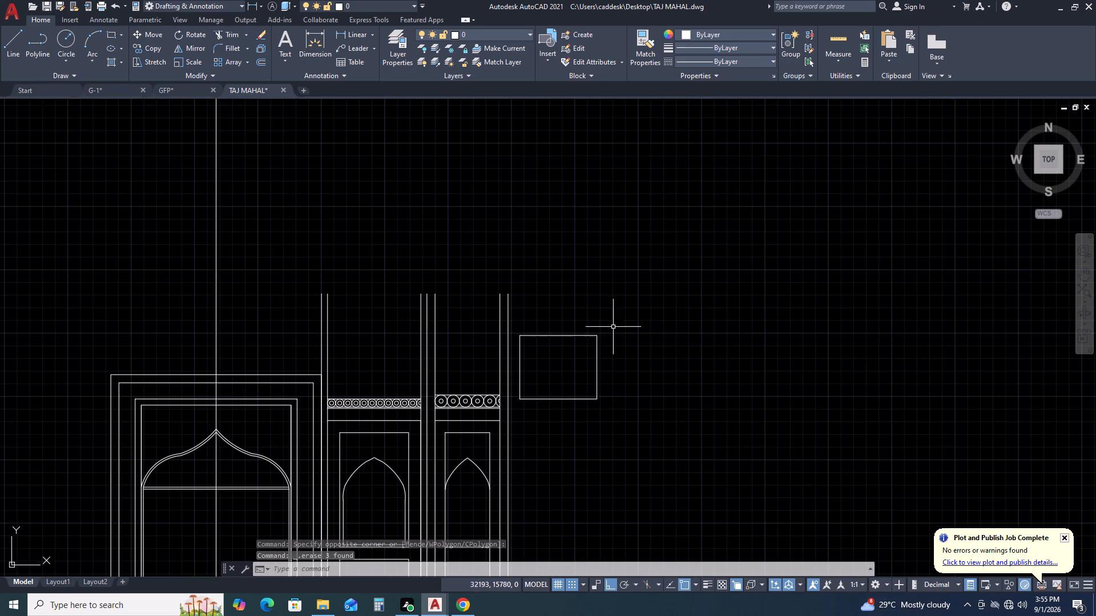
{"action": "left_click", "coordinate": [613, 327]}
{"action": "left_click", "coordinate": [588, 355]}
{"action": "key", "text": "m"}
{"action": "key", "text": "space"}
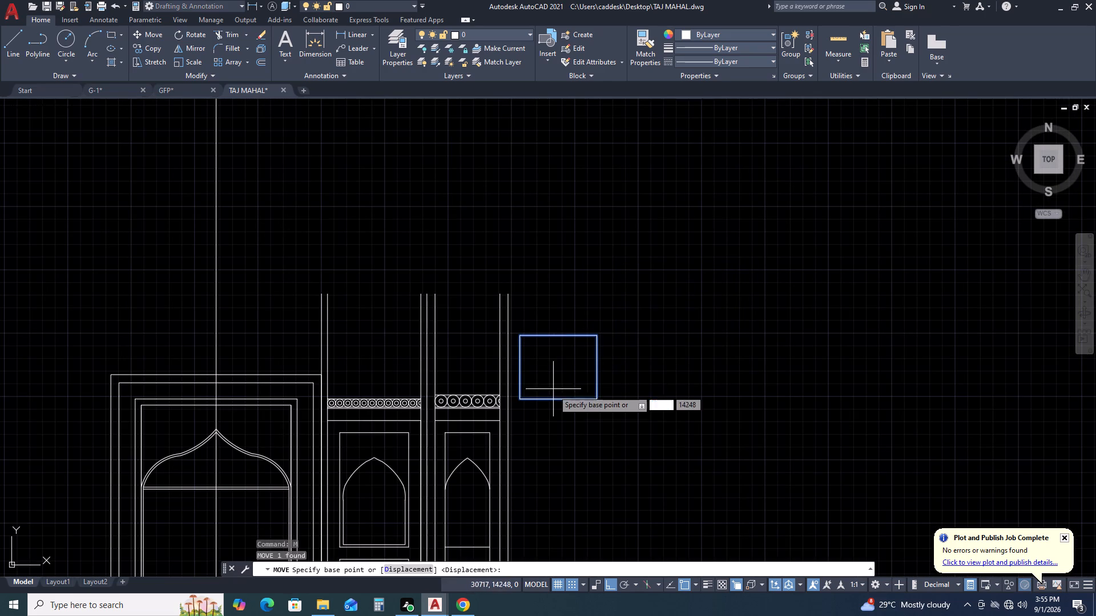
{"action": "left_click", "coordinate": [562, 399]}
{"action": "scroll", "coordinate": [379, 398], "scroll_direction": "up", "scroll_amount": 2}
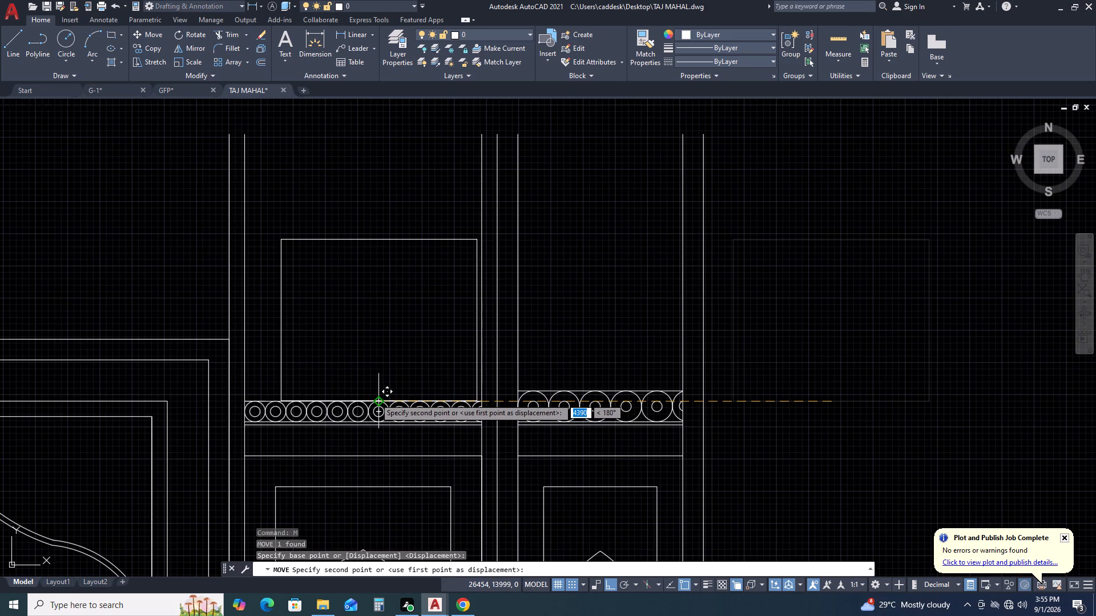
{"action": "scroll", "coordinate": [370, 399], "scroll_direction": "up", "scroll_amount": 3}
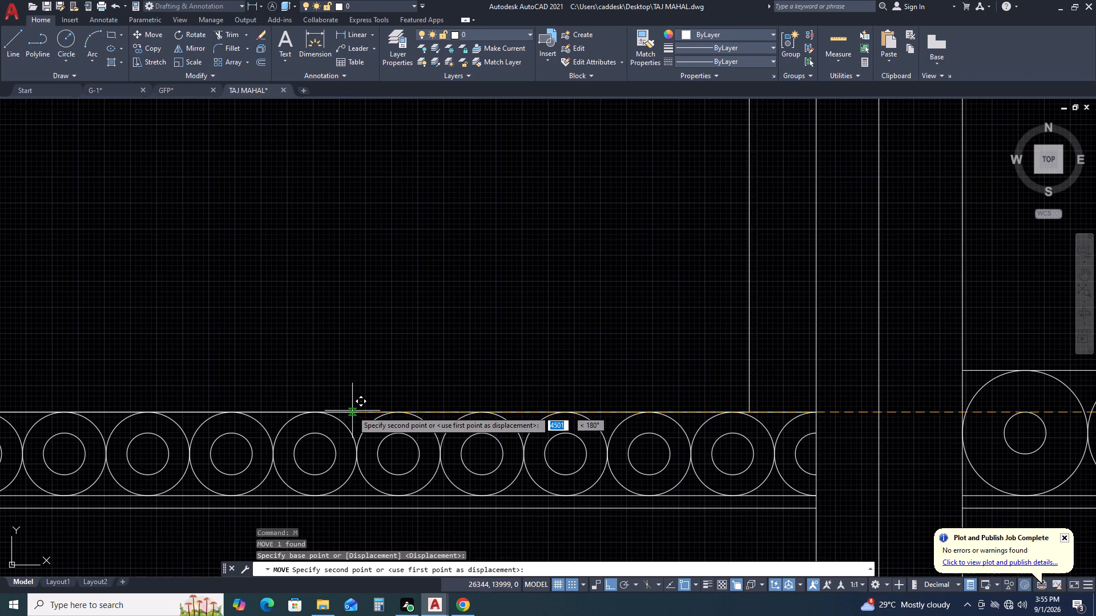
{"action": "scroll", "coordinate": [352, 411], "scroll_direction": "down", "scroll_amount": 3}
{"action": "left_click", "coordinate": [352, 411]}
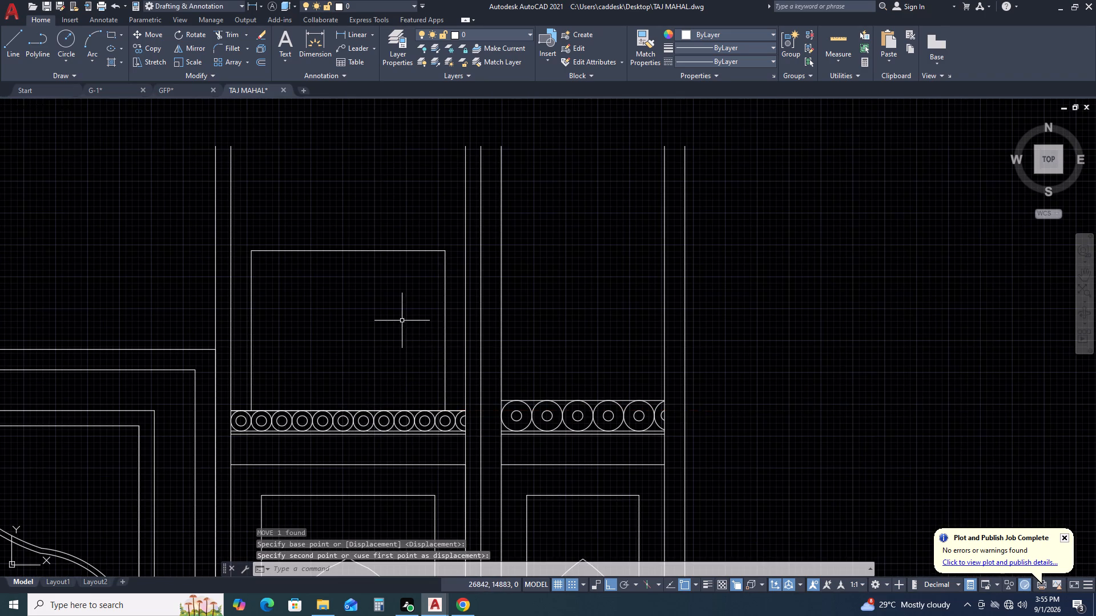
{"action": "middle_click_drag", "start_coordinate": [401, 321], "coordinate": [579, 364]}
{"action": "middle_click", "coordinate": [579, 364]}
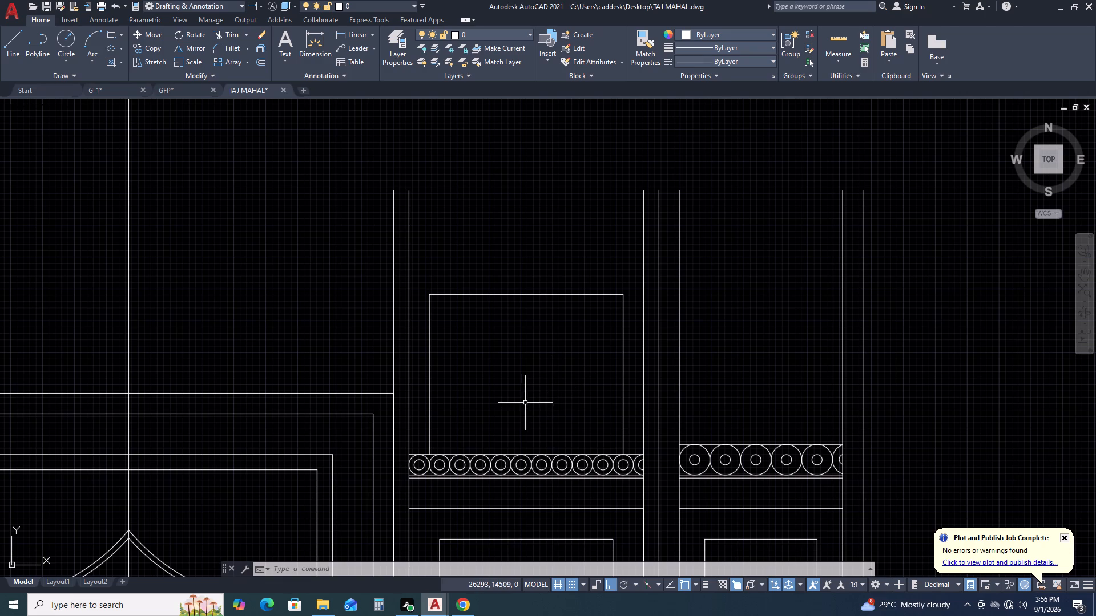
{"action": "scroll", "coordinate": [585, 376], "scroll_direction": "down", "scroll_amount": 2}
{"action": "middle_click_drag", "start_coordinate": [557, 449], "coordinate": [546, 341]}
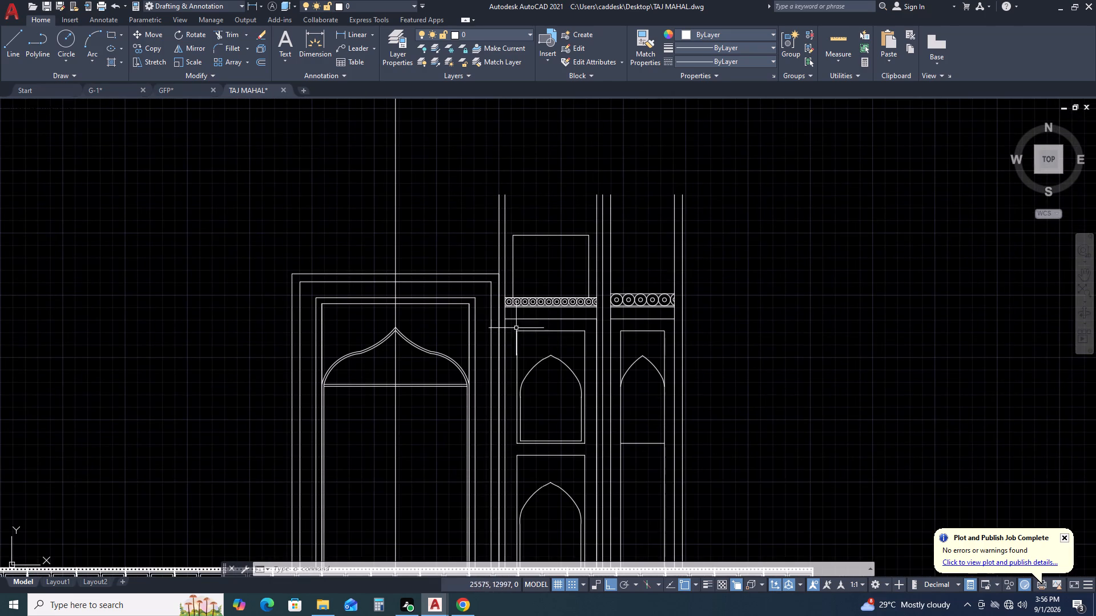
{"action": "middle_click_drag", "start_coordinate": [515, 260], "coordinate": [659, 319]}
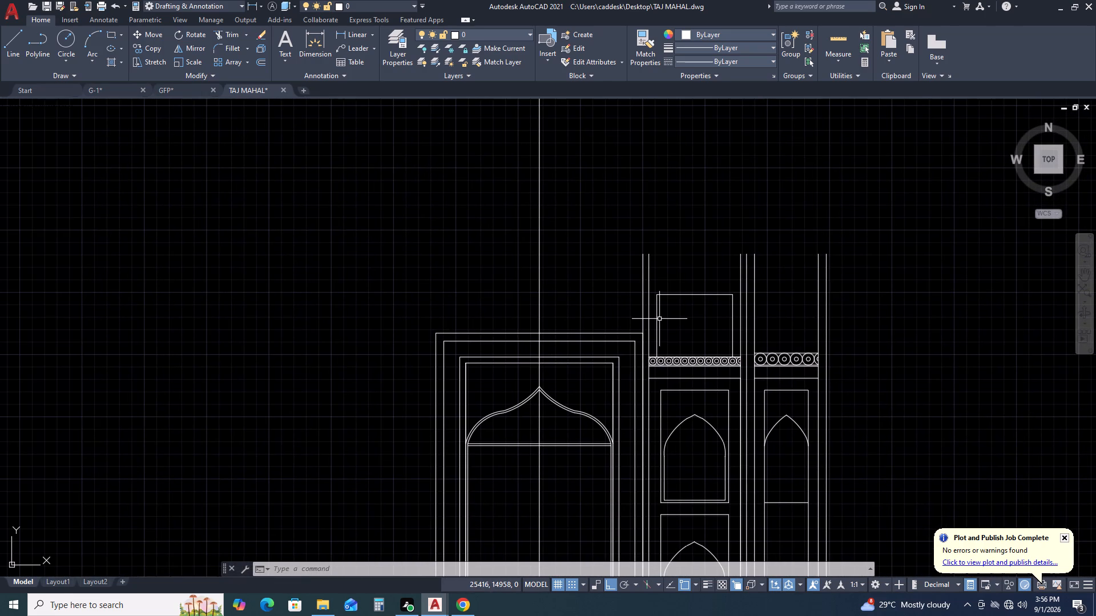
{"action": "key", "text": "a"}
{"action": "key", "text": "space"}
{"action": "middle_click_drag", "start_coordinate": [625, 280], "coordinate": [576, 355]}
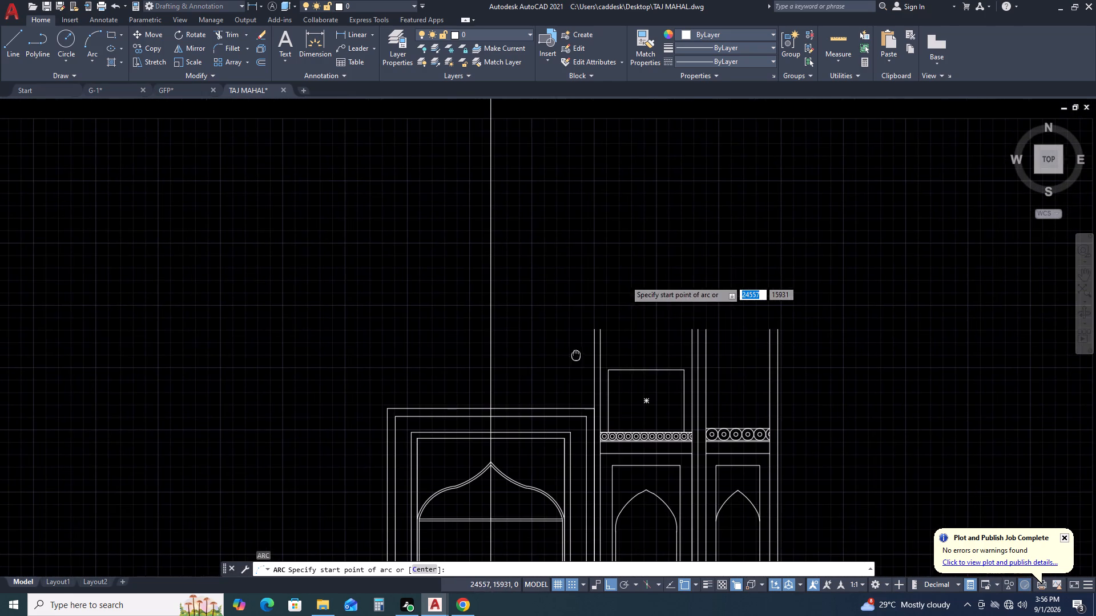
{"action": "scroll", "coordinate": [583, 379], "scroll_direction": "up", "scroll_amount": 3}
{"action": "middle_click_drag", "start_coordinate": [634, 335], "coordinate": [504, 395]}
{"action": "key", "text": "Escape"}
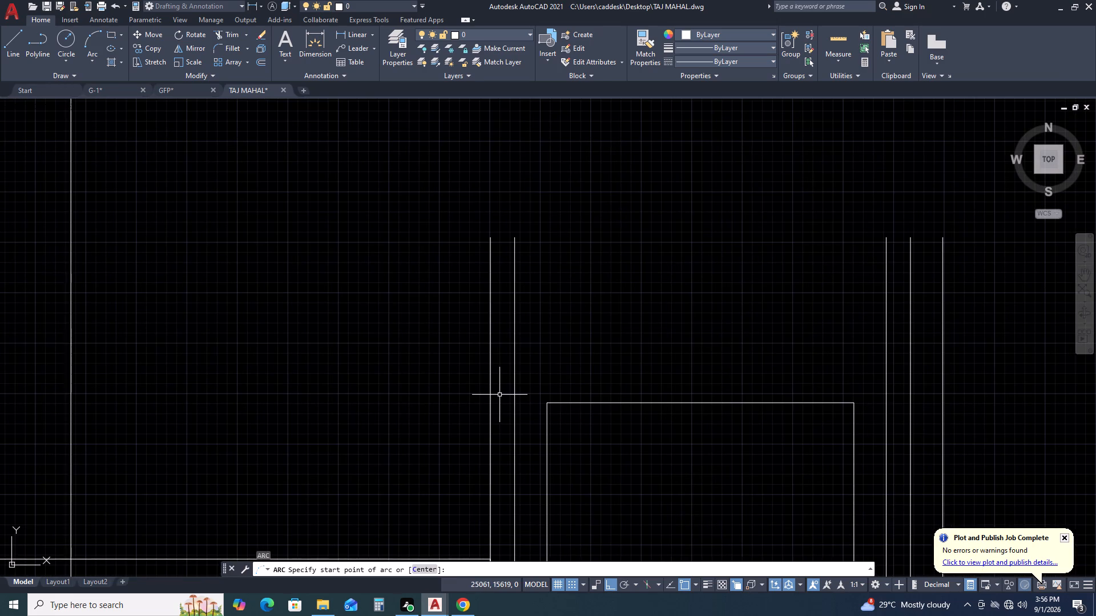
Draw a polyline strip 50 high and about 2300 wide across the wider bay, directly on top of the rectangular frame.
{"action": "type", "text": "PL"}
{"action": "key", "text": "space"}
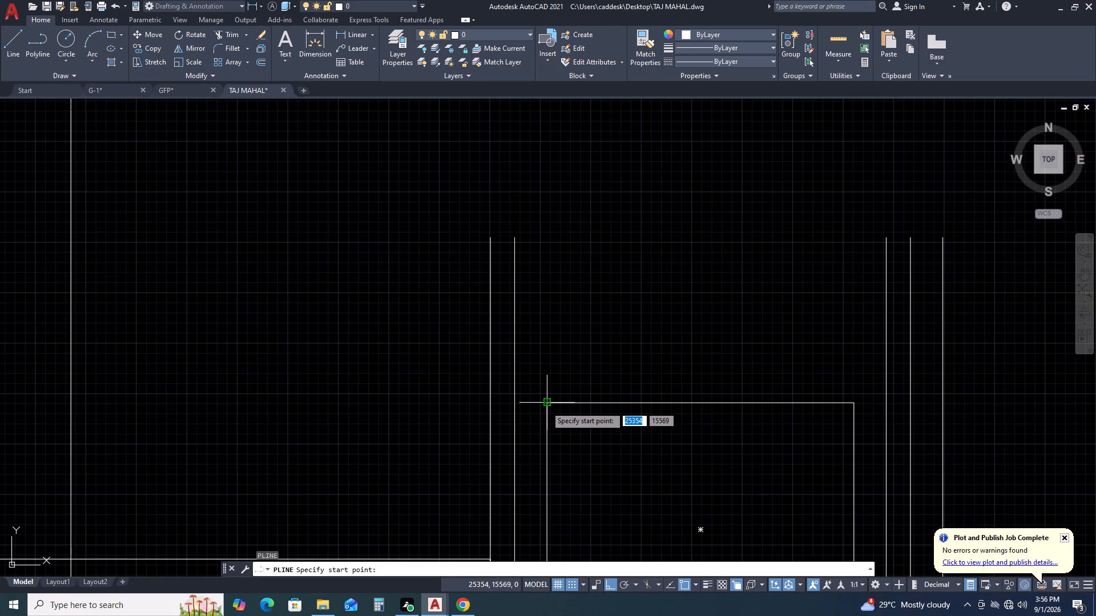
{"action": "left_click", "coordinate": [546, 406]}
{"action": "left_click", "coordinate": [515, 406]}
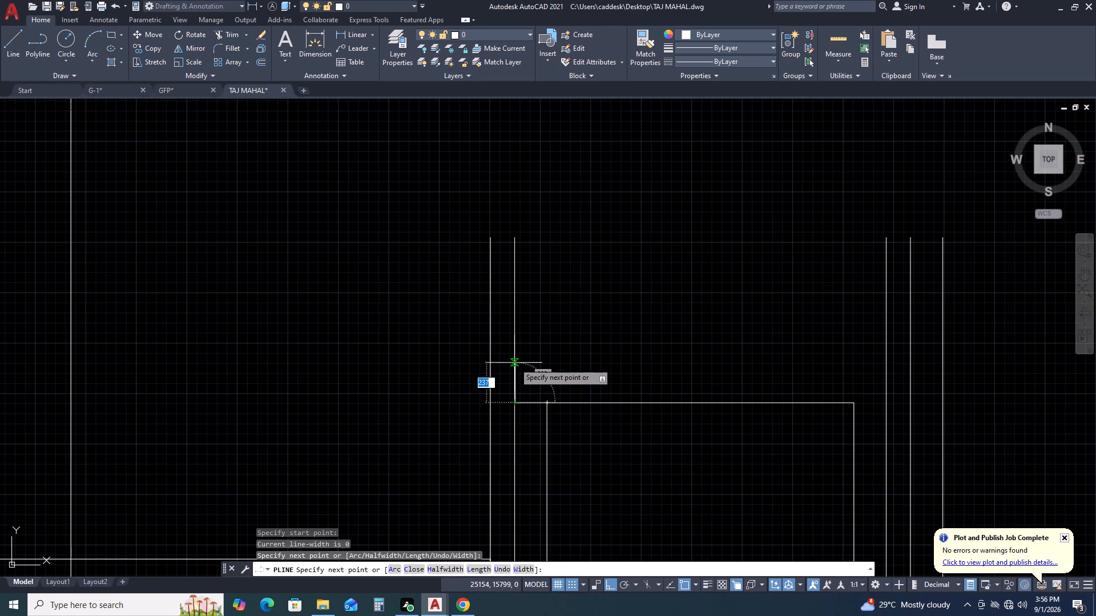
{"action": "key", "text": "5"}
{"action": "key", "text": "0"}
{"action": "key", "text": "space"}
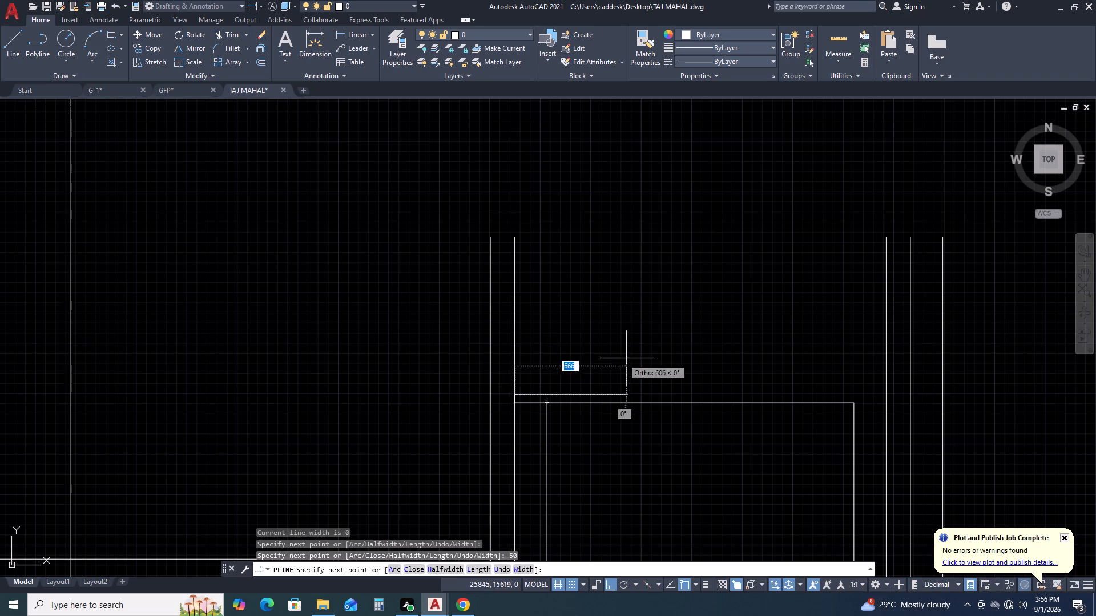
{"action": "middle_click_drag", "start_coordinate": [844, 368], "coordinate": [703, 363]}
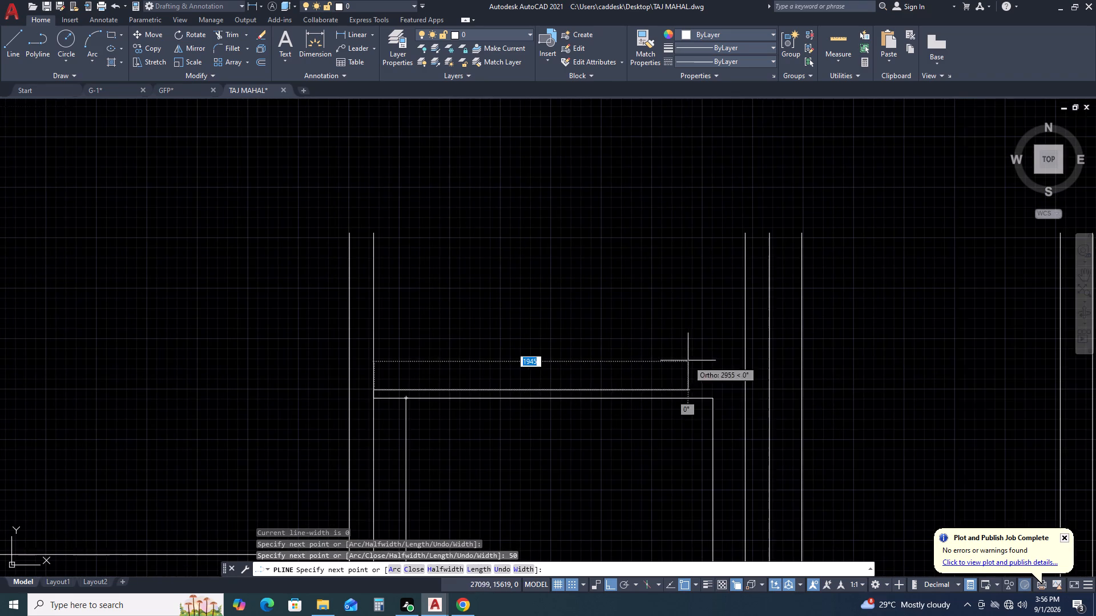
{"action": "scroll", "coordinate": [745, 395], "scroll_direction": "up", "scroll_amount": 2}
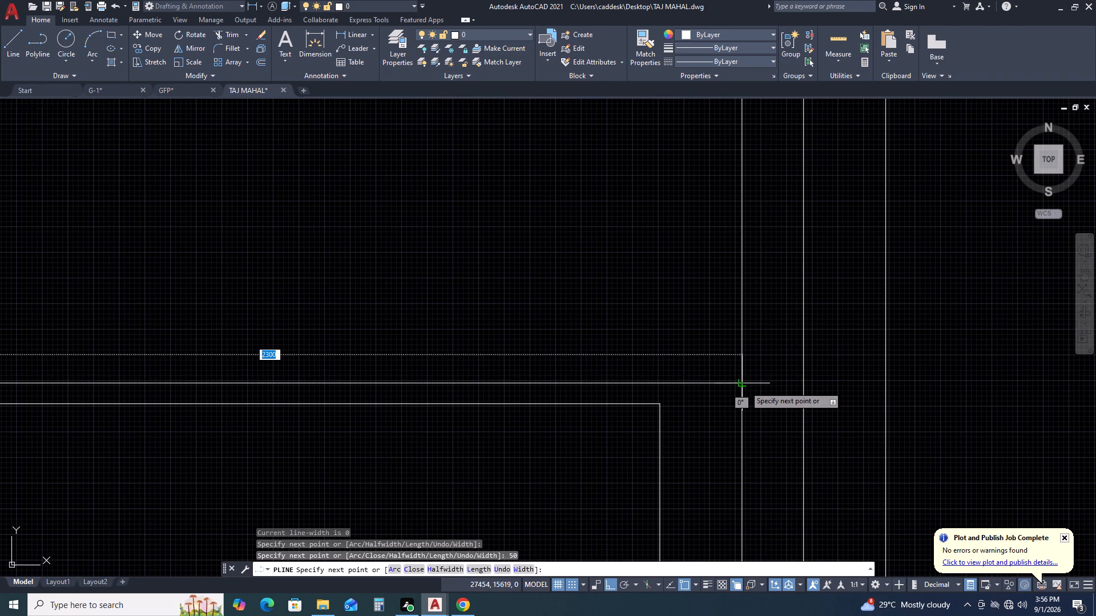
{"action": "left_click", "coordinate": [743, 386]}
{"action": "key", "text": "5"}
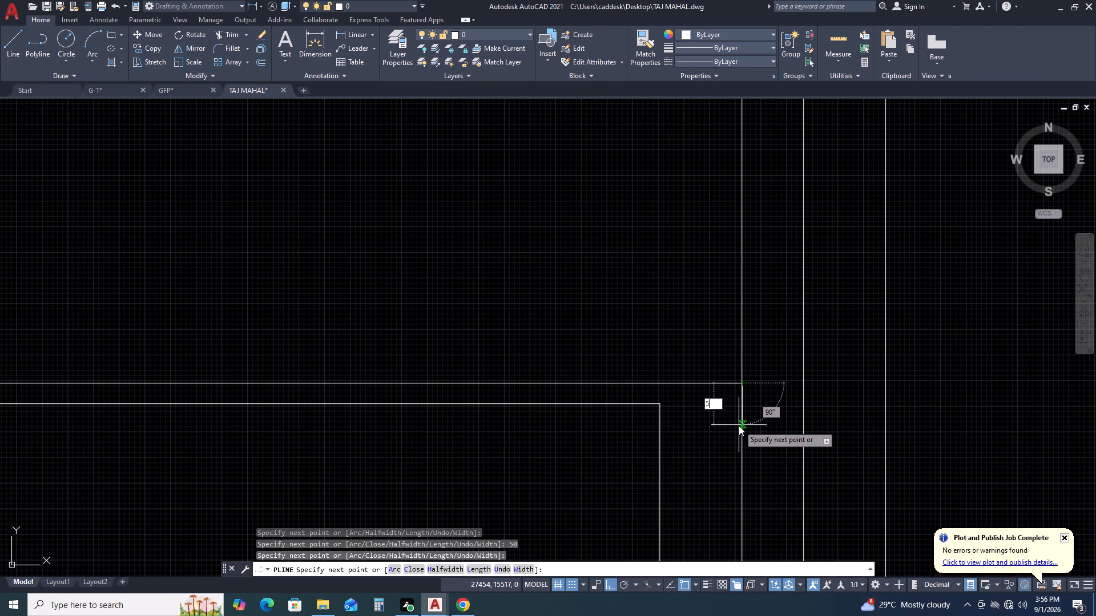
{"action": "key", "text": "0"}
{"action": "key", "text": "space"}
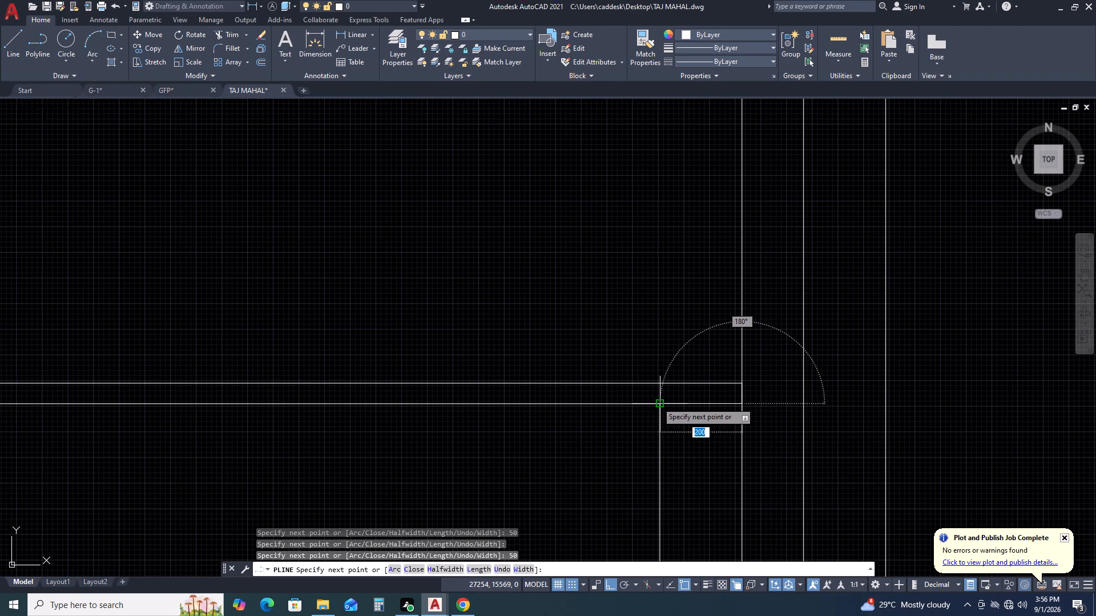
{"action": "left_click", "coordinate": [660, 403]}
{"action": "key", "text": "Escape"}
{"action": "scroll", "coordinate": [669, 294], "scroll_direction": "down", "scroll_amount": 3}
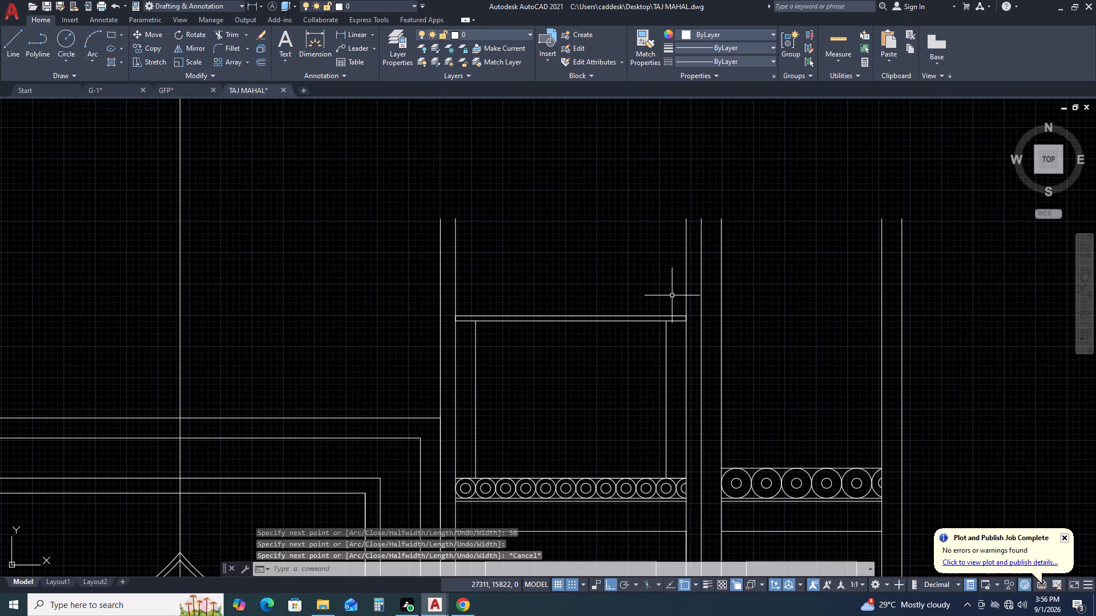
Draw a line about 1900 long over the frame's top edge, from its left corner to its right corner.
{"action": "middle_click_drag", "start_coordinate": [474, 262], "coordinate": [542, 336]}
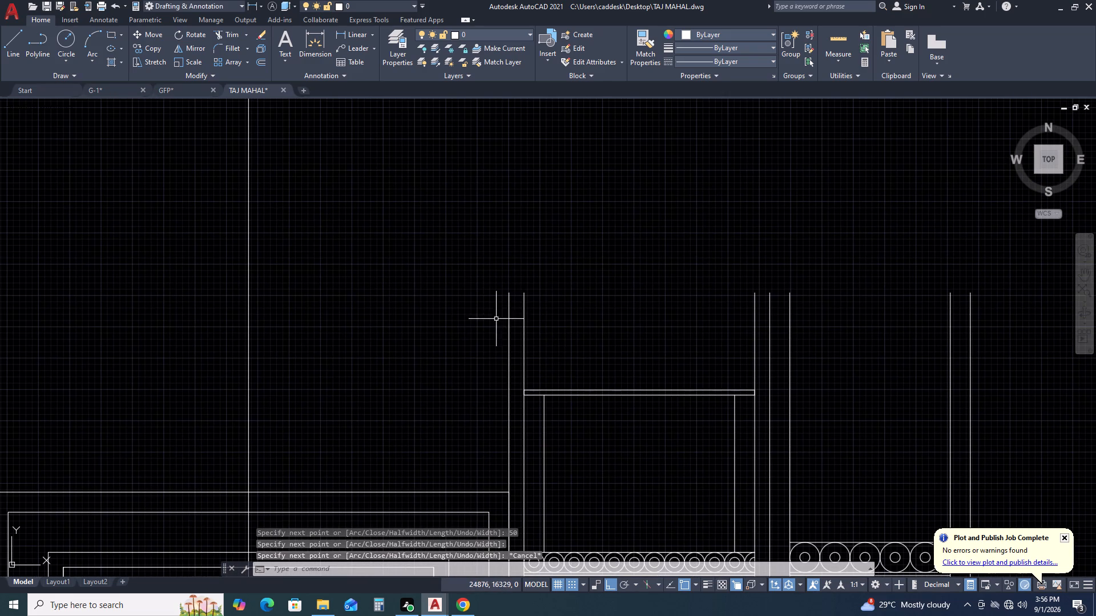
{"action": "middle_click_drag", "start_coordinate": [495, 319], "coordinate": [462, 355]}
{"action": "middle_click_drag", "start_coordinate": [459, 359], "coordinate": [450, 374]}
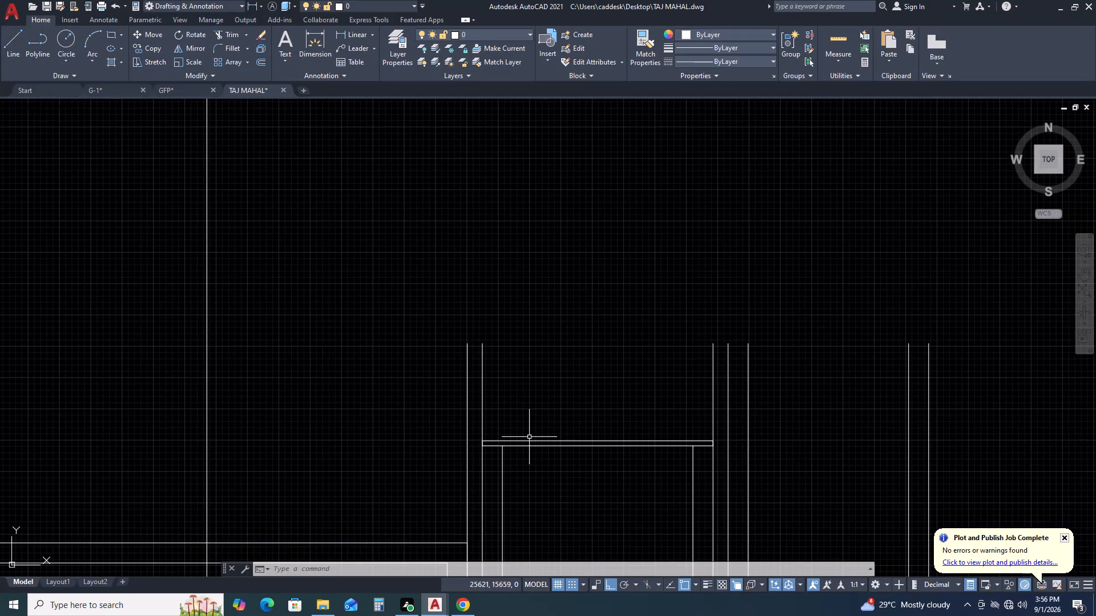
{"action": "key", "text": "l"}
{"action": "key", "text": "space"}
{"action": "middle_click_drag", "start_coordinate": [654, 466], "coordinate": [610, 372]}
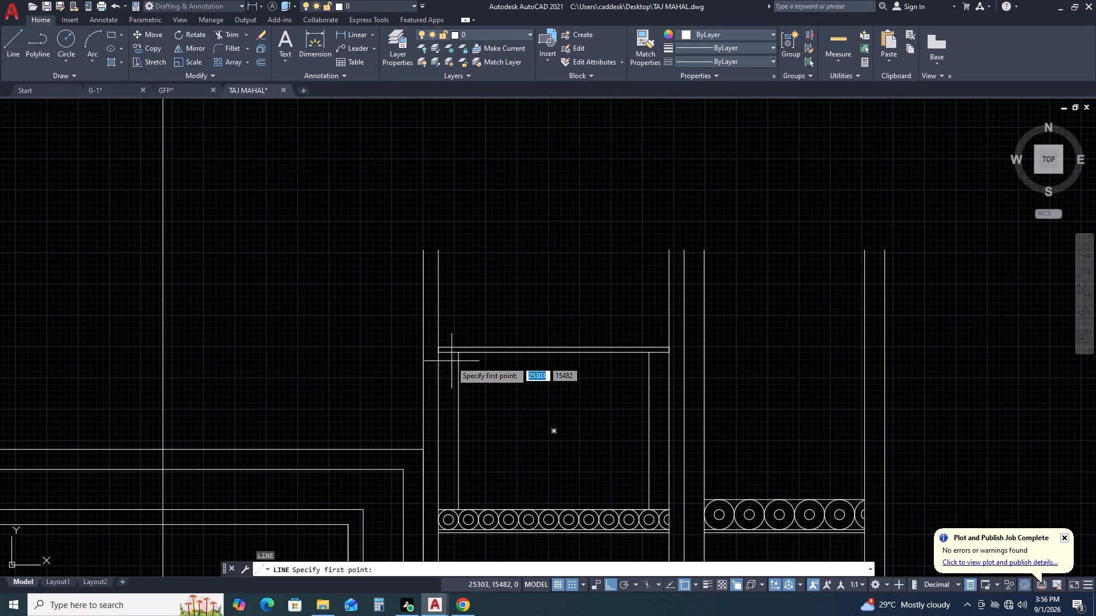
{"action": "scroll", "coordinate": [435, 360], "scroll_direction": "up", "scroll_amount": 1}
{"action": "middle_click_drag", "start_coordinate": [491, 370], "coordinate": [385, 337]}
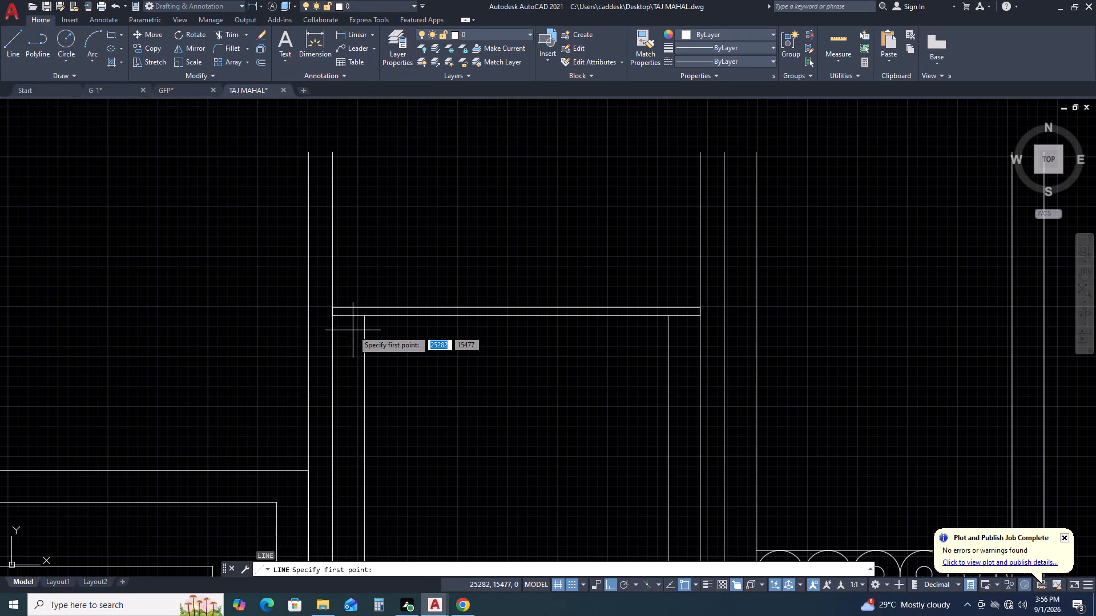
{"action": "middle_click_drag", "start_coordinate": [428, 315], "coordinate": [321, 319]}
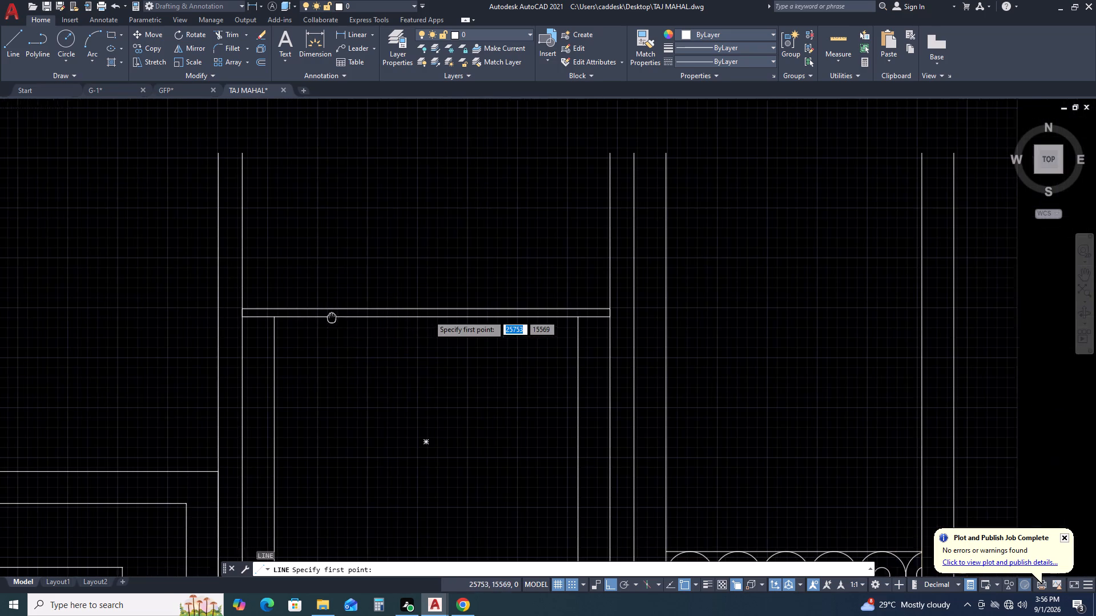
{"action": "scroll", "coordinate": [256, 320], "scroll_direction": "up", "scroll_amount": 2}
{"action": "left_click", "coordinate": [256, 320]}
{"action": "scroll", "coordinate": [507, 308], "scroll_direction": "down", "scroll_amount": 2}
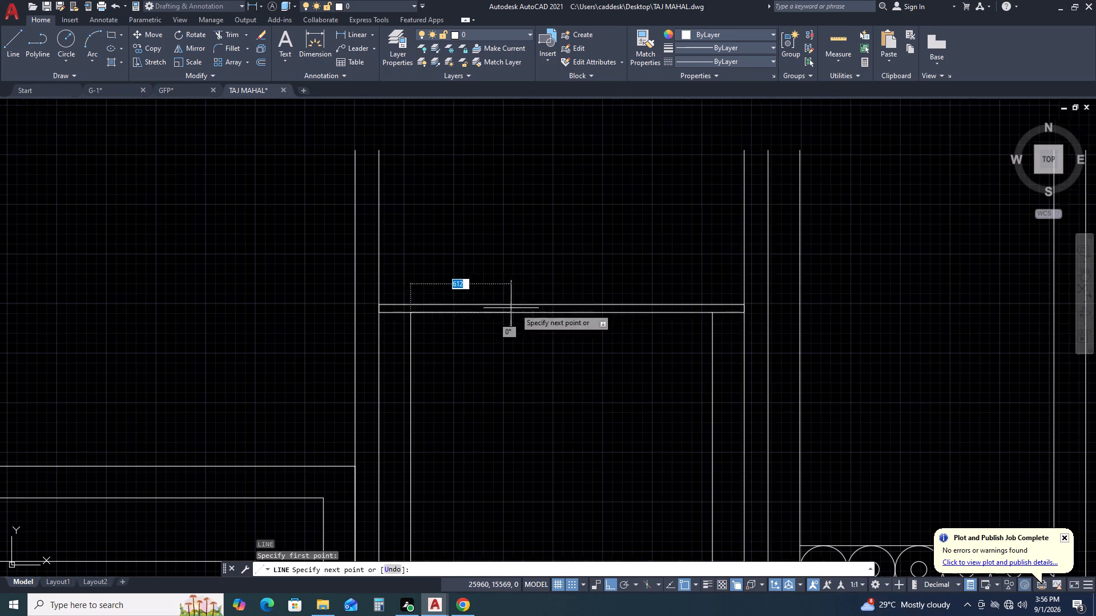
{"action": "left_click", "coordinate": [714, 315]}
{"action": "key", "text": "space"}
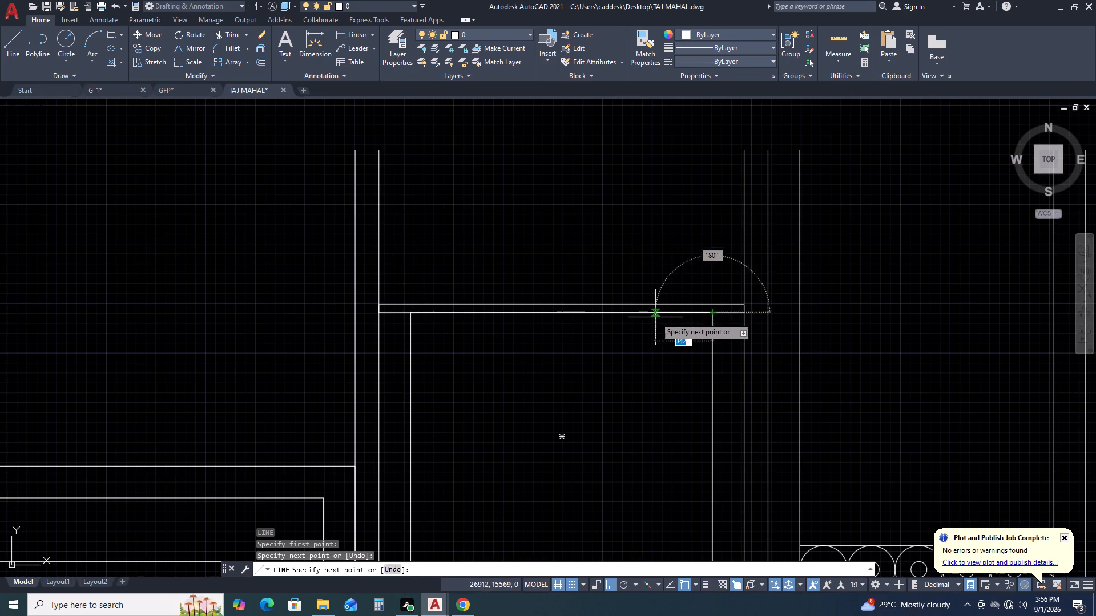
Offset the line on the frame's top edge 20 downward into the frame.
{"action": "left_click", "coordinate": [657, 311]}
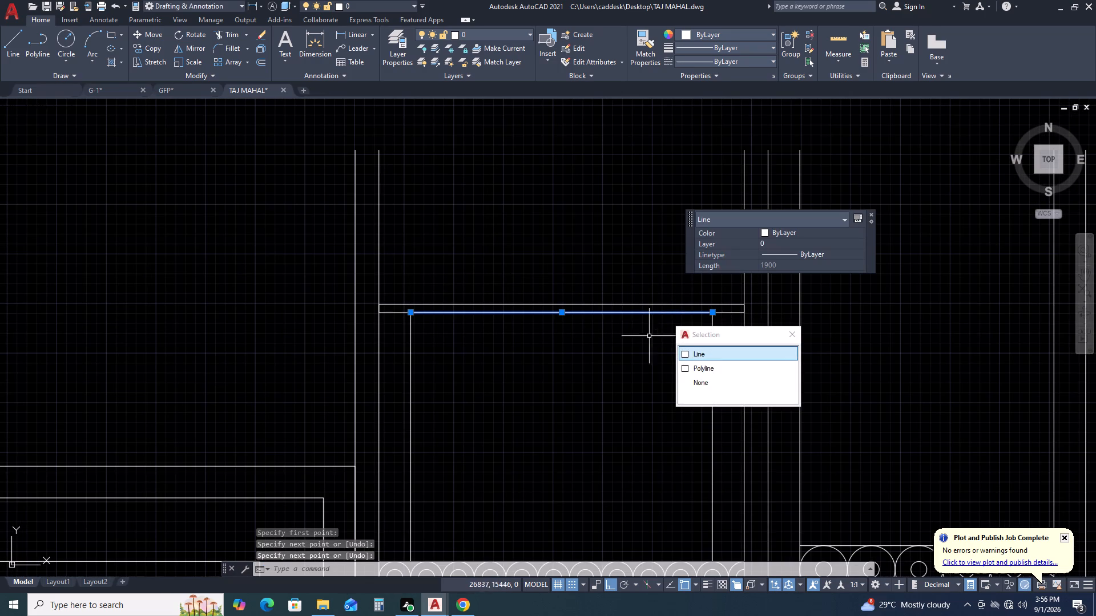
{"action": "left_click", "coordinate": [701, 354]}
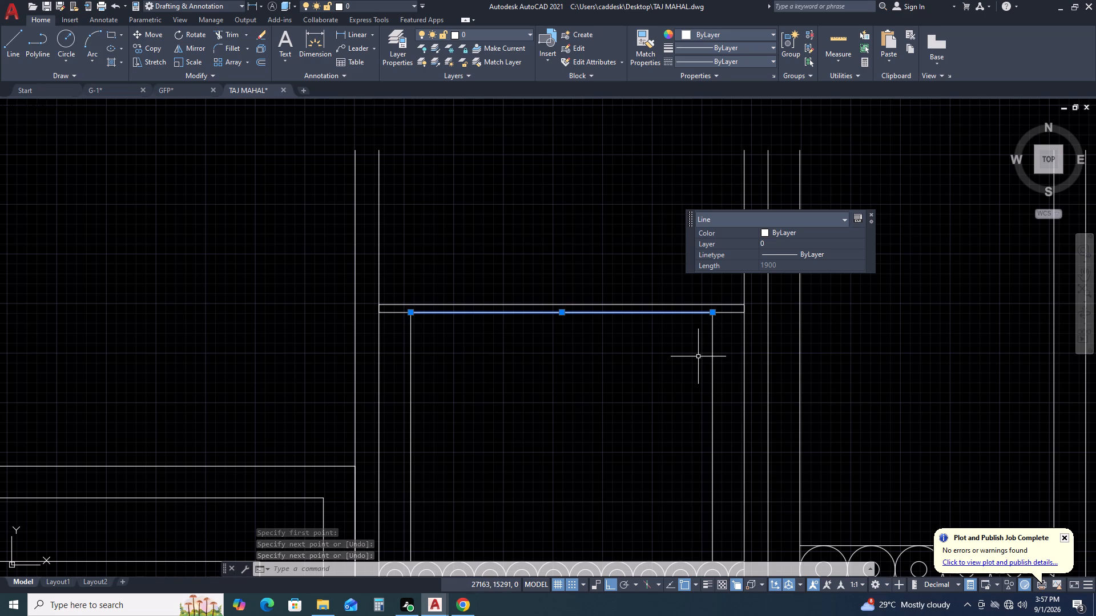
{"action": "key", "text": "o"}
{"action": "key", "text": "space"}
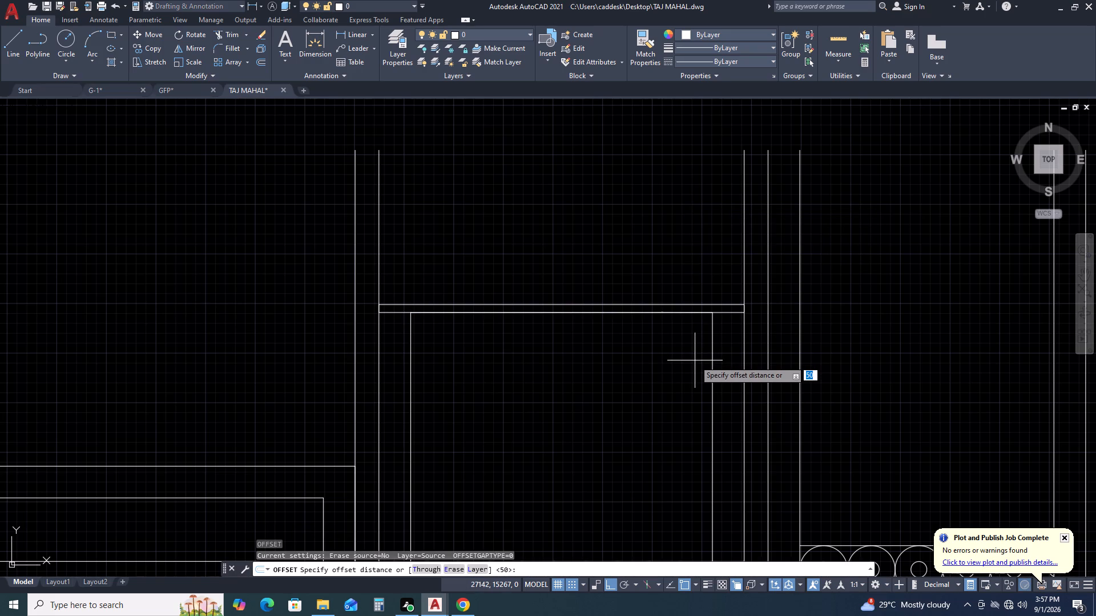
{"action": "key", "text": "2"}
{"action": "key", "text": "0"}
{"action": "key", "text": "Return"}
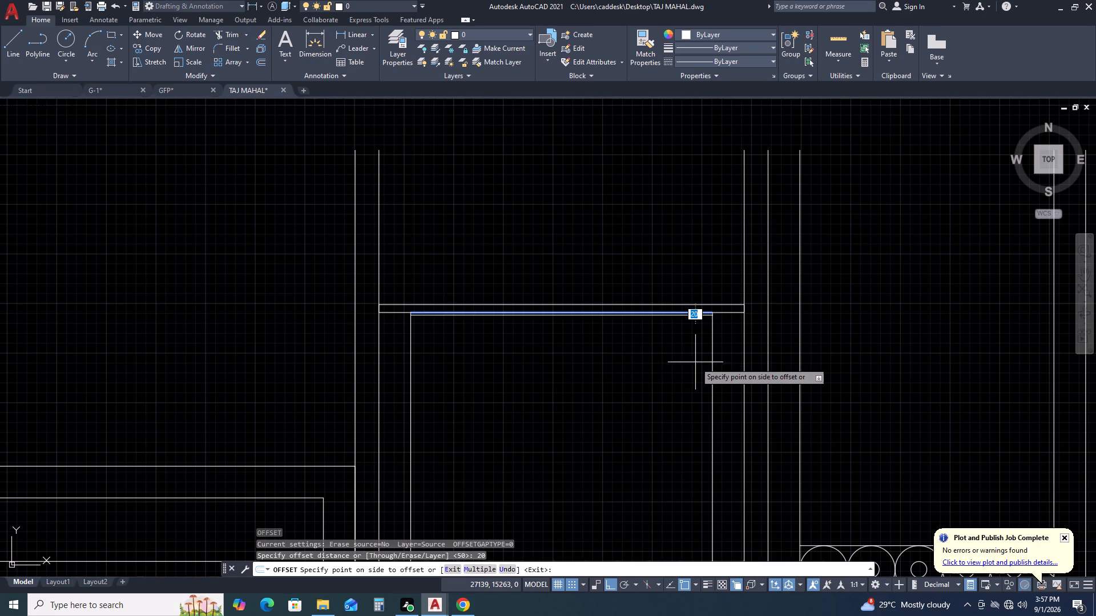
{"action": "left_click", "coordinate": [694, 368]}
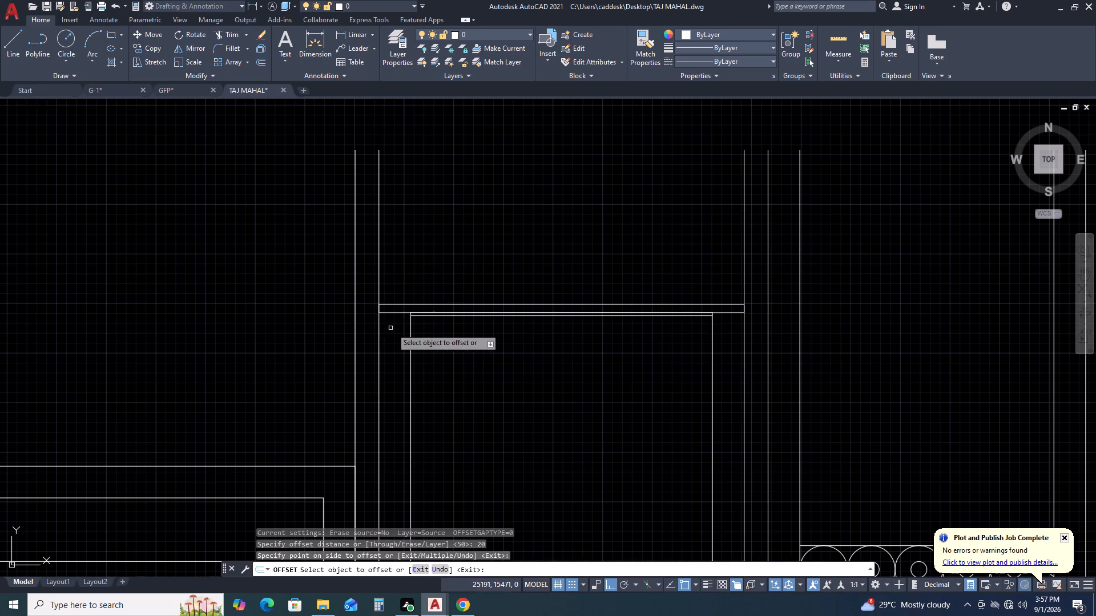
{"action": "key", "text": "Escape"}
Move the original line from the frame's top edge vertically up 50 onto the strip's top edge.
{"action": "scroll", "coordinate": [413, 323], "scroll_direction": "up", "scroll_amount": 1}
{"action": "left_click", "coordinate": [473, 306]}
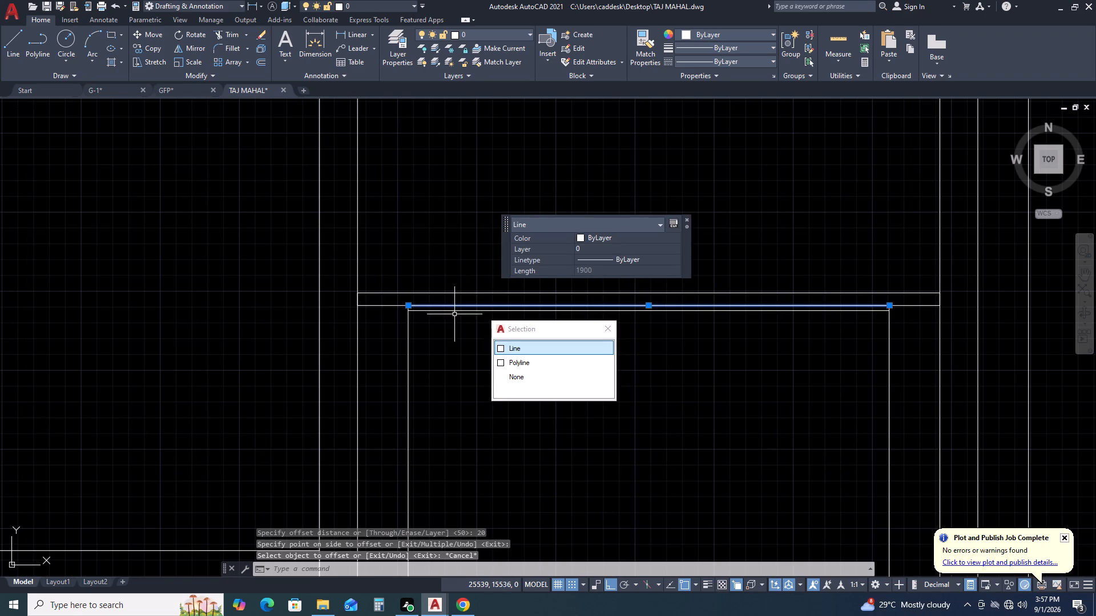
{"action": "type", "text": "M"}
{"action": "key", "text": "space"}
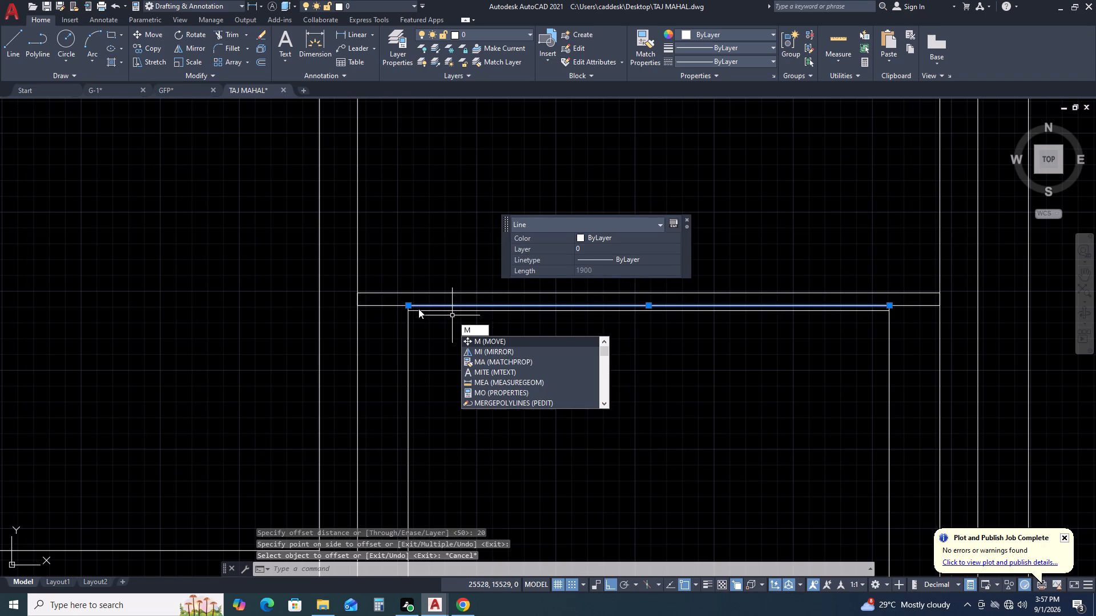
{"action": "type", "text": "M"}
{"action": "key", "text": "space"}
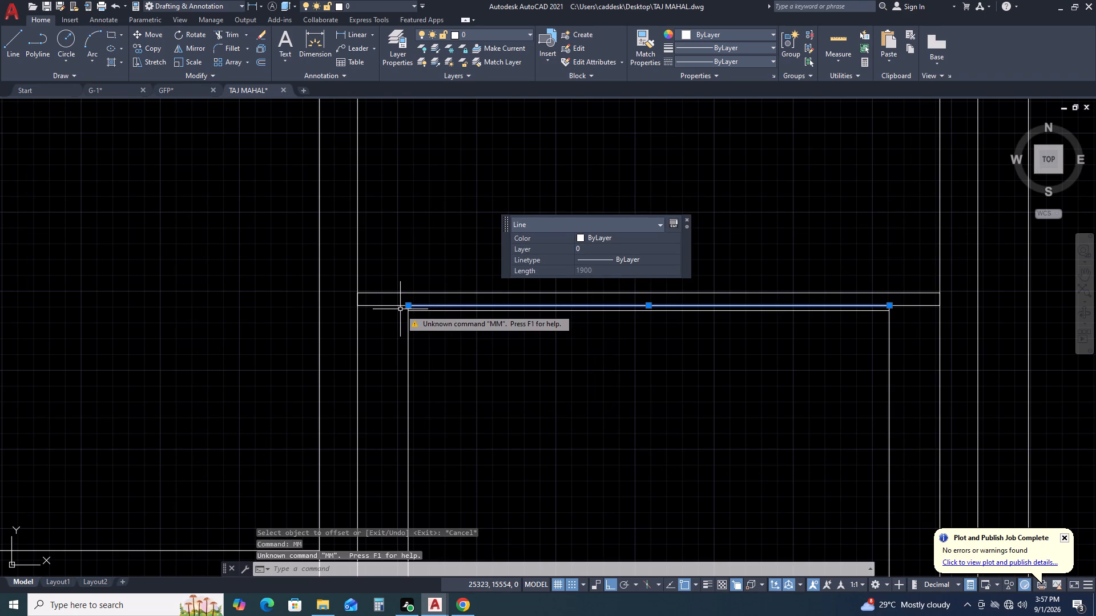
{"action": "type", "text": "M"}
{"action": "key", "text": "space"}
{"action": "left_click", "coordinate": [406, 306]}
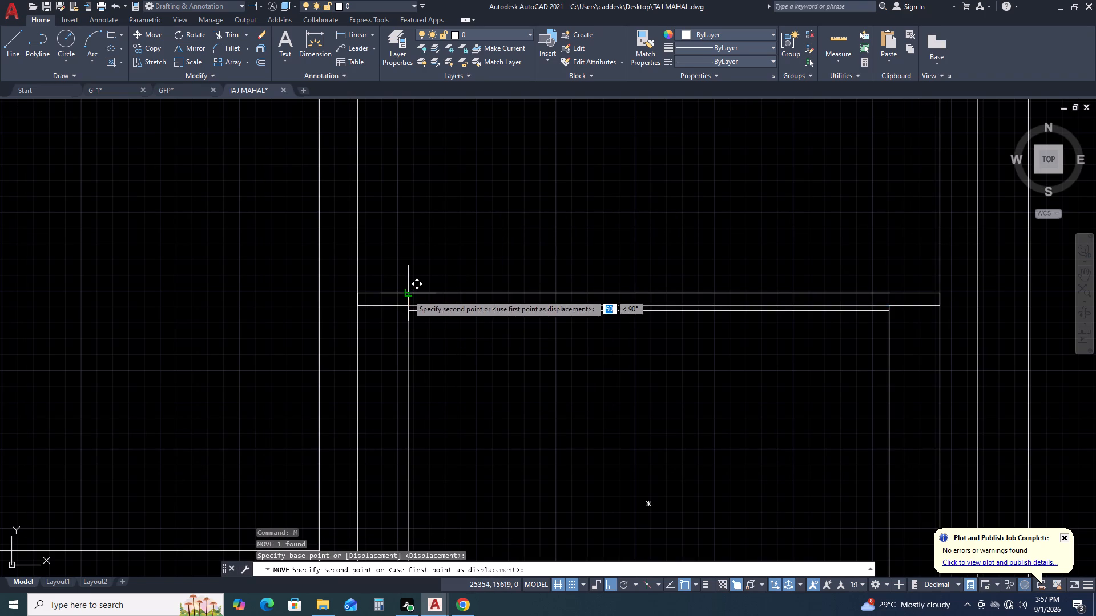
{"action": "left_click", "coordinate": [408, 294]}
Offset the line on the strip's top edge 20 upward.
{"action": "left_click", "coordinate": [494, 292]}
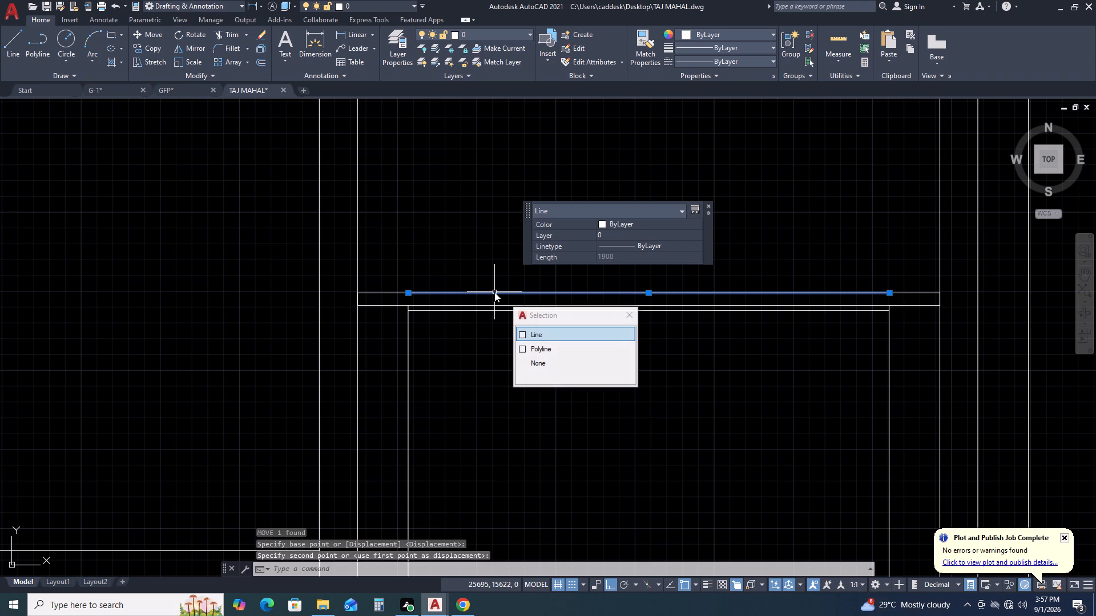
{"action": "key", "text": "o"}
{"action": "key", "text": "space"}
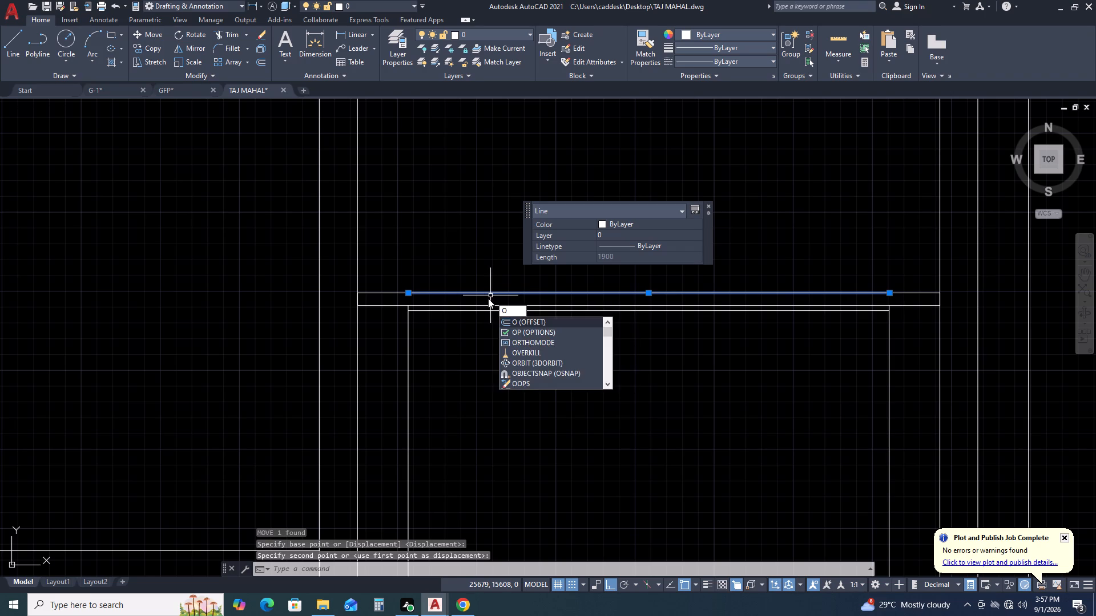
{"action": "key", "text": "space"}
{"action": "key", "text": "space"}
{"action": "left_click", "coordinate": [499, 261]}
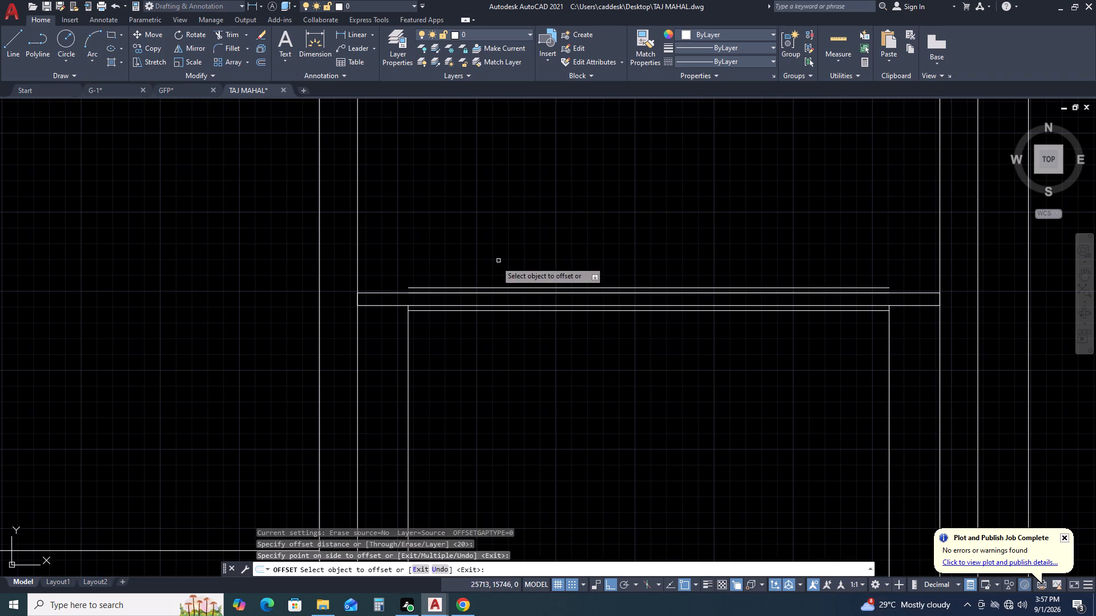
{"action": "key", "text": "Escape"}
Erase the moved line lying on the strip's top edge.
{"action": "left_click", "coordinate": [462, 291]}
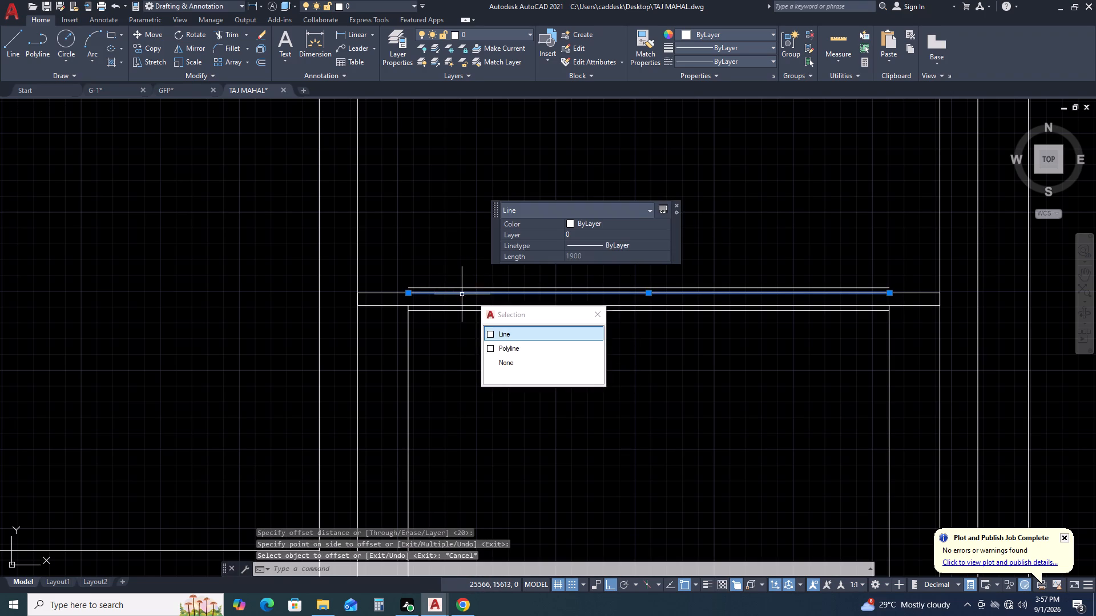
{"action": "key", "text": "Delete"}
Draw a three-point arc of about 526 radius, curving up and inward from the strip's top edge above the frame's left side.
{"action": "scroll", "coordinate": [561, 290], "scroll_direction": "down", "scroll_amount": 1}
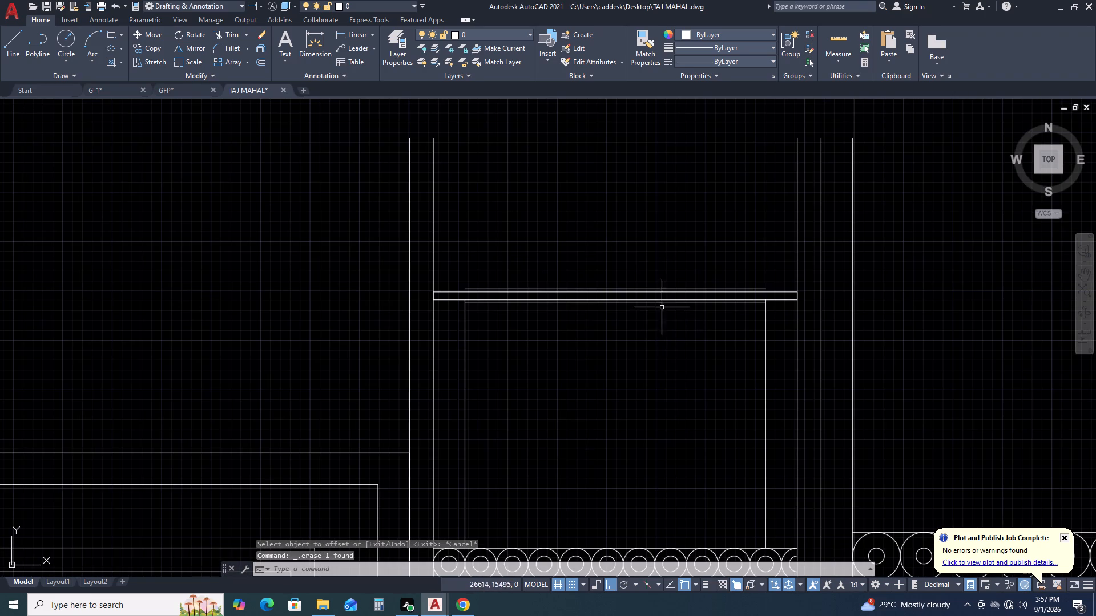
{"action": "middle_click_drag", "start_coordinate": [590, 244], "coordinate": [603, 299]}
{"action": "middle_click_drag", "start_coordinate": [666, 273], "coordinate": [639, 309]}
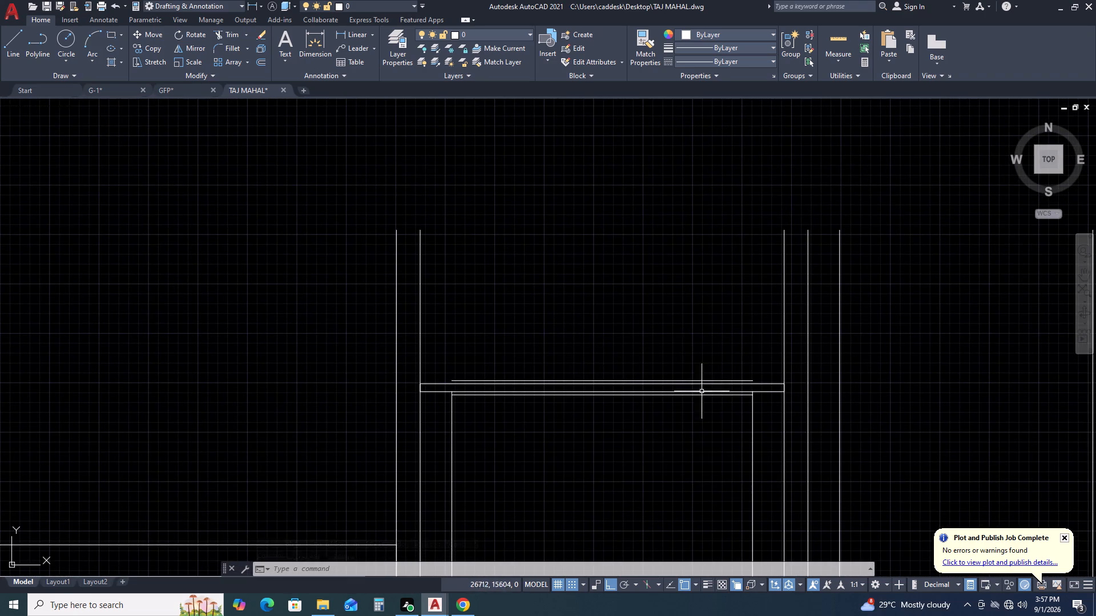
{"action": "scroll", "coordinate": [749, 379], "scroll_direction": "up", "scroll_amount": 1}
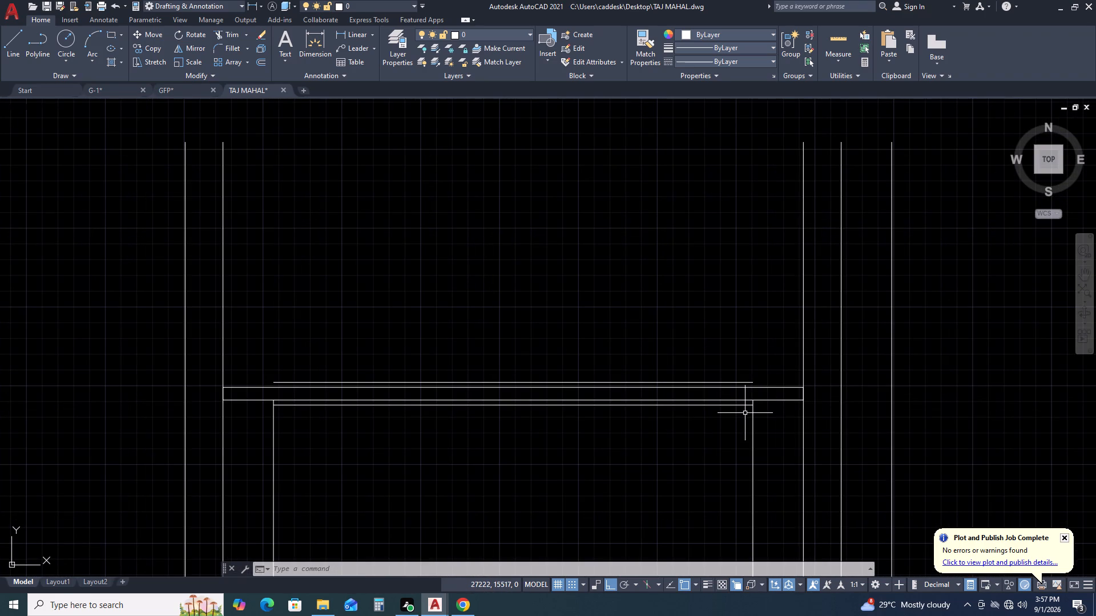
{"action": "scroll", "coordinate": [584, 410], "scroll_direction": "up", "scroll_amount": 1}
{"action": "scroll", "coordinate": [597, 392], "scroll_direction": "down", "scroll_amount": 4}
{"action": "key", "text": "a"}
{"action": "key", "text": "space"}
{"action": "scroll", "coordinate": [537, 394], "scroll_direction": "up", "scroll_amount": 2}
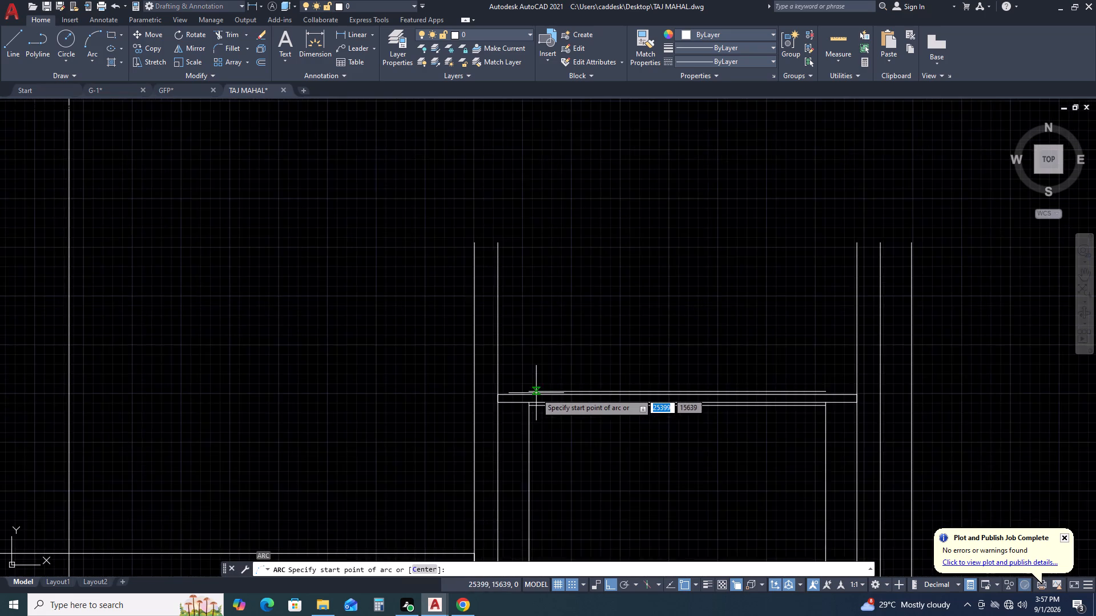
{"action": "scroll", "coordinate": [536, 393], "scroll_direction": "up", "scroll_amount": 2}
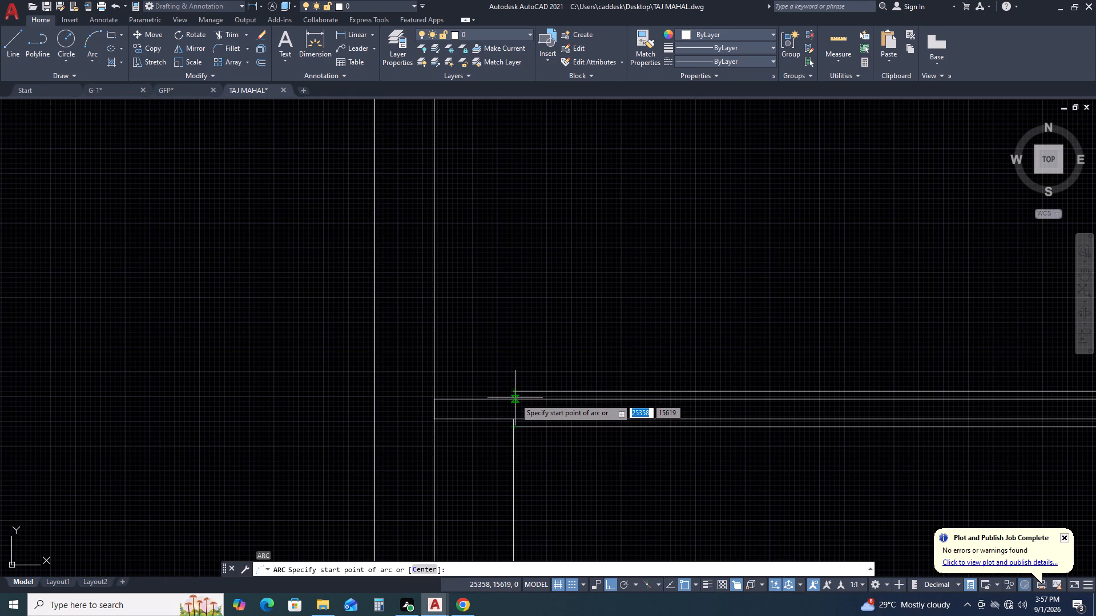
{"action": "left_click", "coordinate": [515, 398]}
{"action": "scroll", "coordinate": [599, 309], "scroll_direction": "down", "scroll_amount": 1}
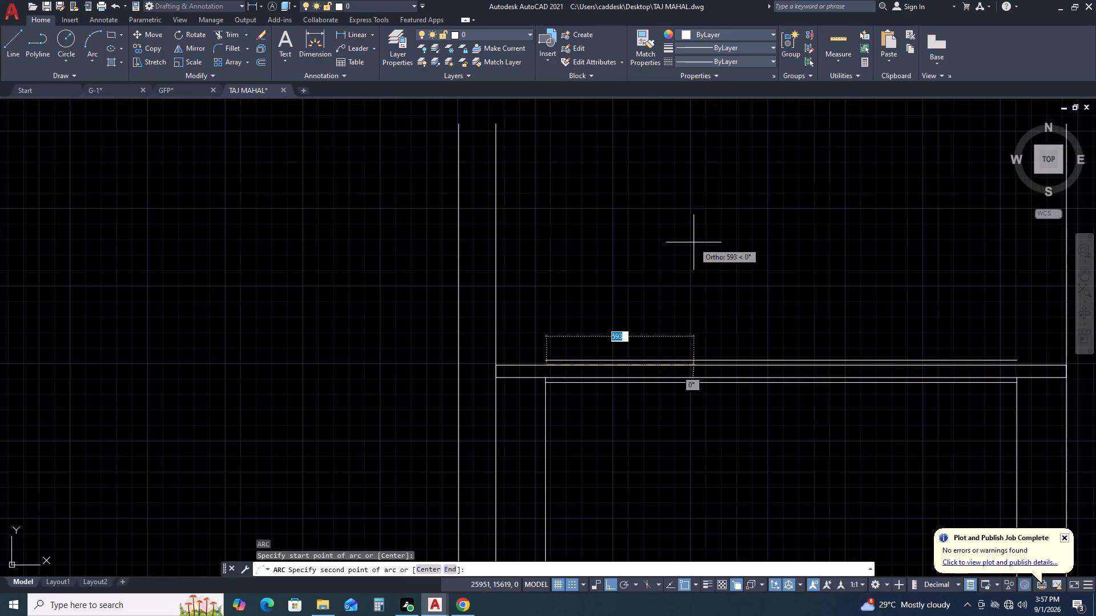
{"action": "key", "text": "F8"}
{"action": "scroll", "coordinate": [688, 244], "scroll_direction": "down", "scroll_amount": 2}
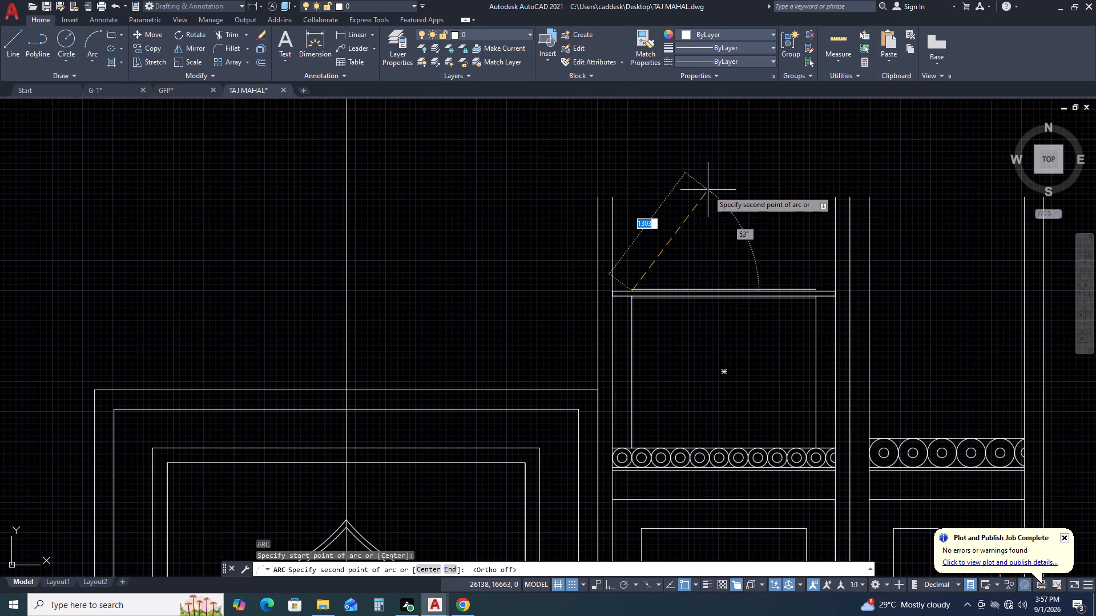
{"action": "left_click", "coordinate": [650, 239]}
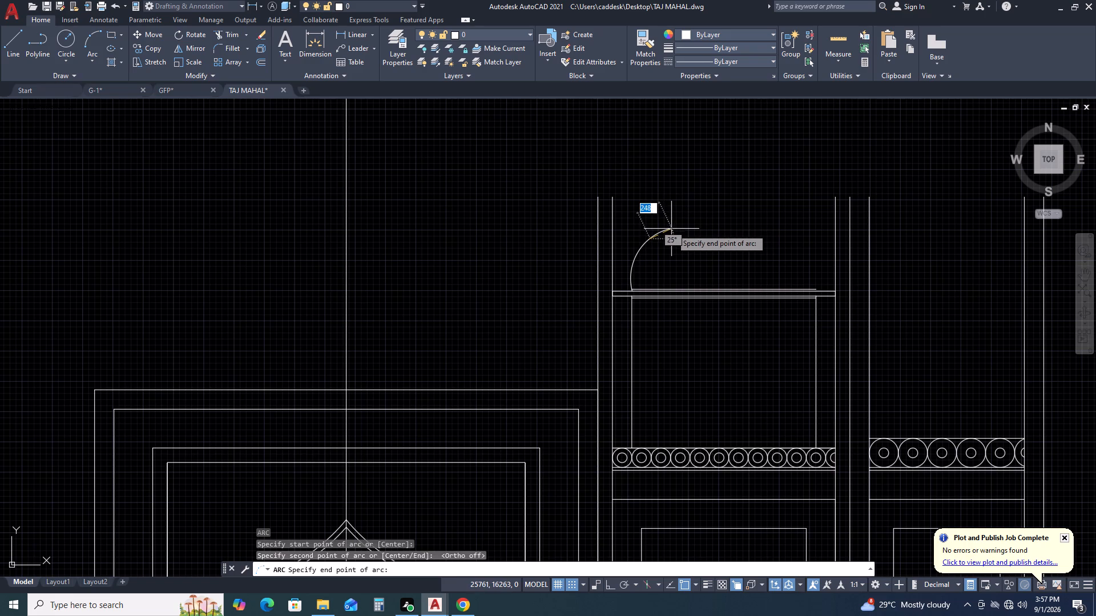
{"action": "left_click", "coordinate": [671, 229]}
Mirror the arc about a vertical axis through the midpoint of the line above the strip, keeping the original.
{"action": "middle_click_drag", "start_coordinate": [721, 213], "coordinate": [646, 278]}
{"action": "left_click", "coordinate": [614, 319]}
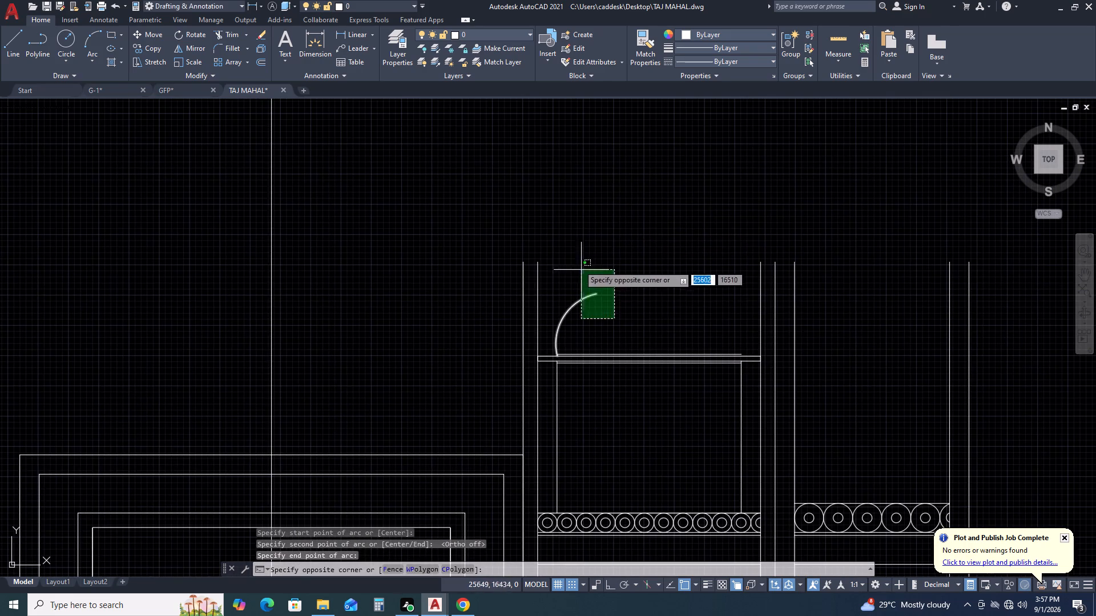
{"action": "left_click", "coordinate": [573, 256]}
{"action": "middle_click_drag", "start_coordinate": [565, 278], "coordinate": [456, 317]}
{"action": "key", "text": "m"}
{"action": "key", "text": "i"}
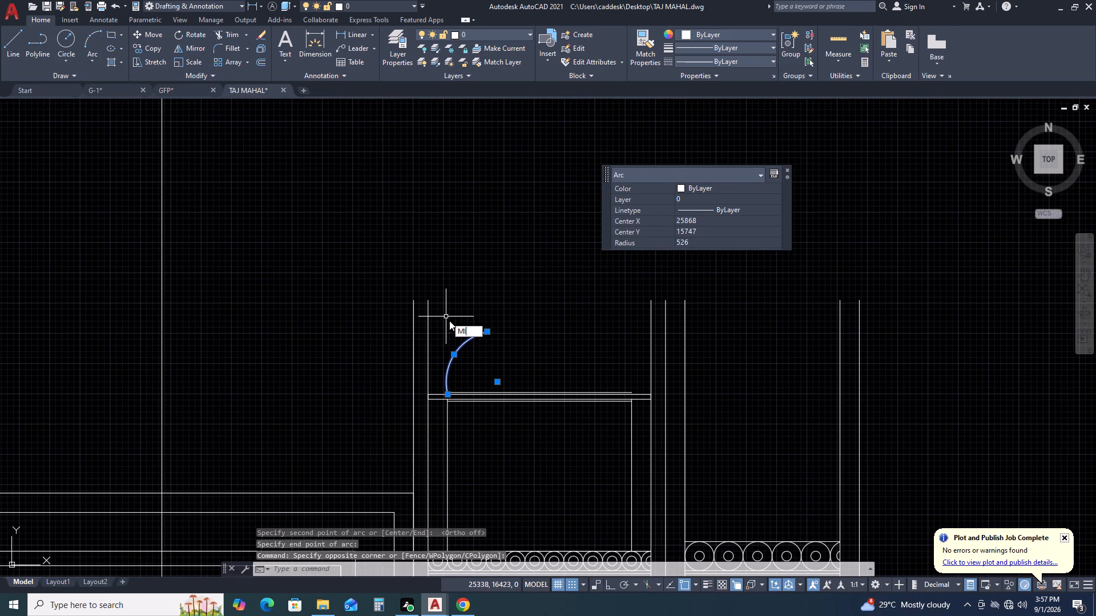
{"action": "key", "text": "space"}
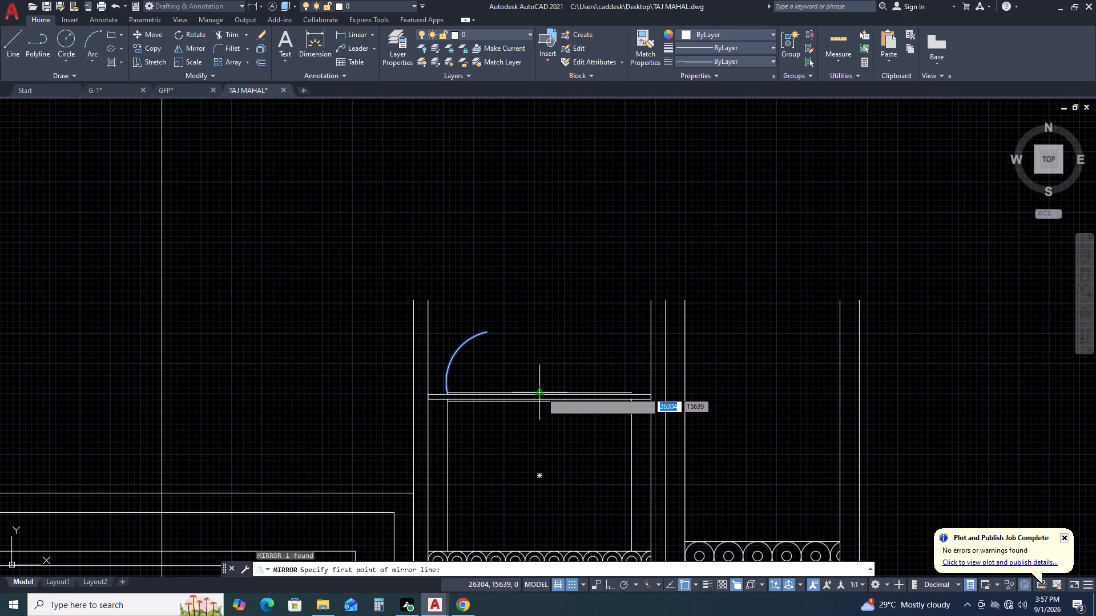
{"action": "left_click", "coordinate": [541, 392]}
{"action": "key", "text": "F8"}
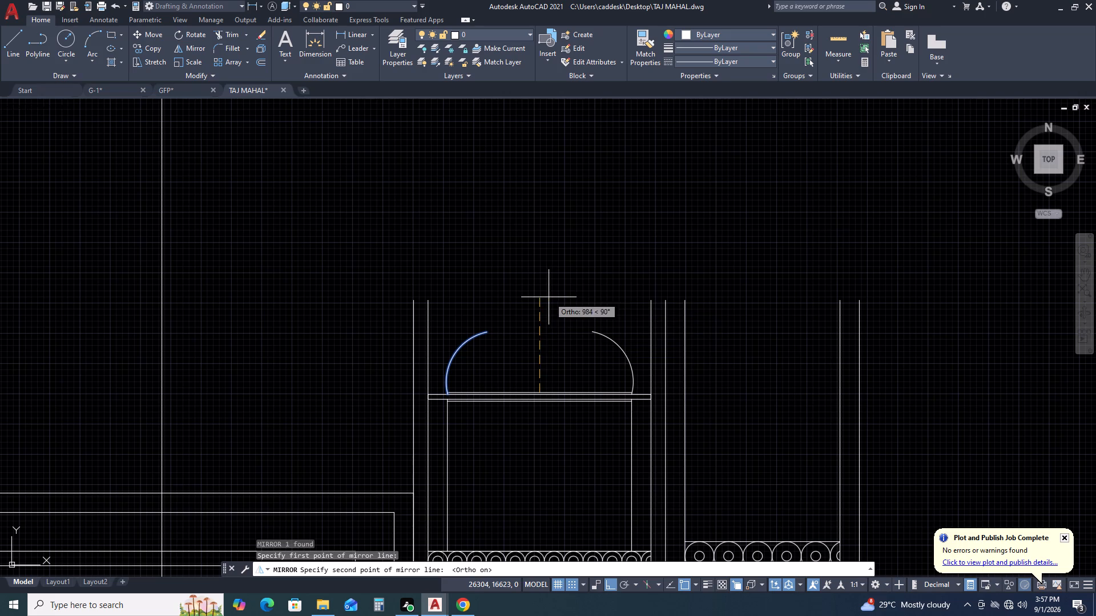
{"action": "left_click", "coordinate": [548, 297]}
{"action": "left_click_drag", "start_coordinate": [575, 337], "coordinate": [547, 297]}
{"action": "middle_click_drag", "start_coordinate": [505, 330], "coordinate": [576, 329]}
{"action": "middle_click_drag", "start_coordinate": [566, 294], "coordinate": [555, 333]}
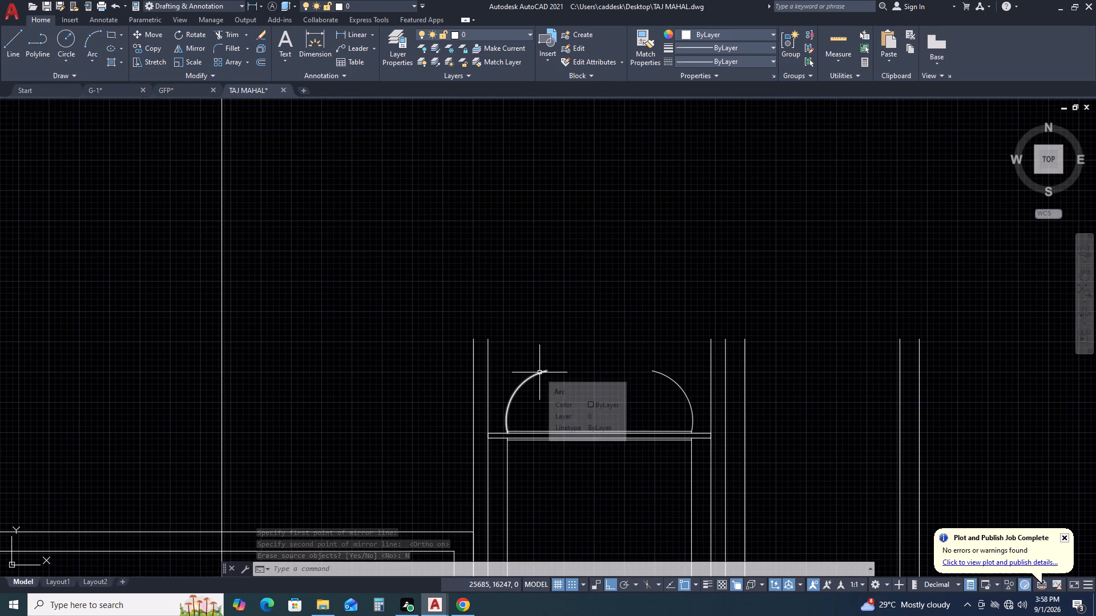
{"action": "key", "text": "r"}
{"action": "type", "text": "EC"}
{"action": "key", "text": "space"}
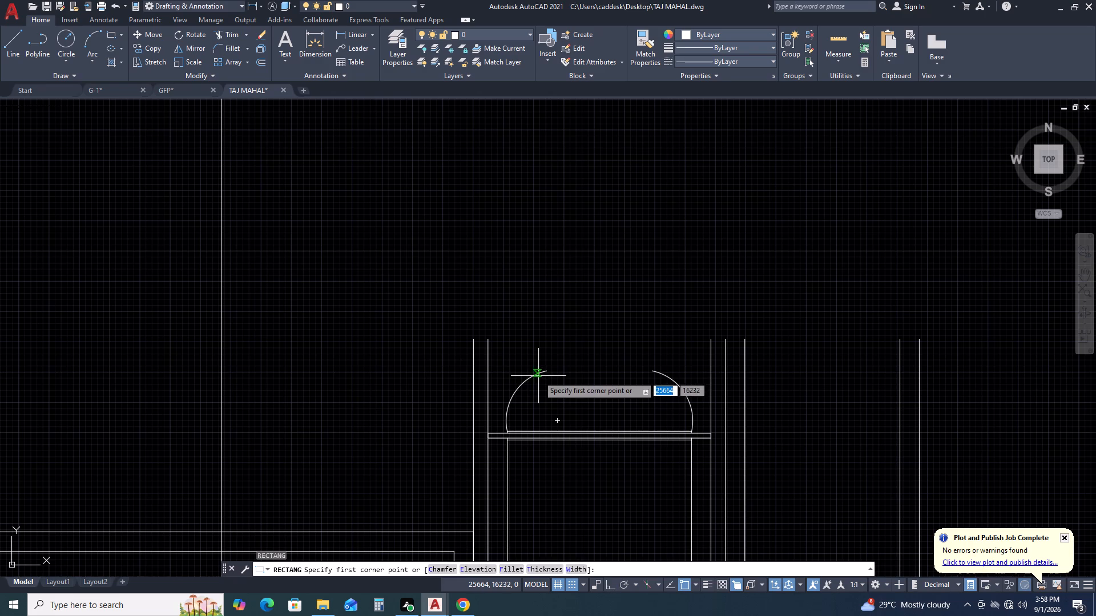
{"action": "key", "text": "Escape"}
Draw a narrow leaf-shaped revision cloud about 490 tall, rising straight up from the left arc's upper end.
{"action": "type", "text": "REV"}
{"action": "left_click", "coordinate": [590, 404]}
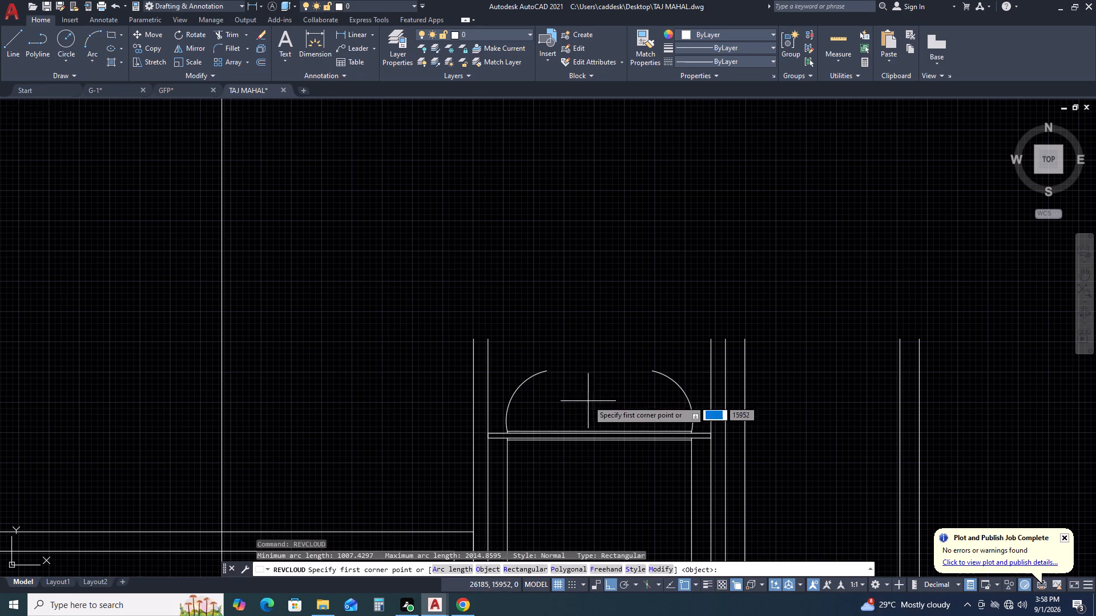
{"action": "left_click", "coordinate": [546, 371]}
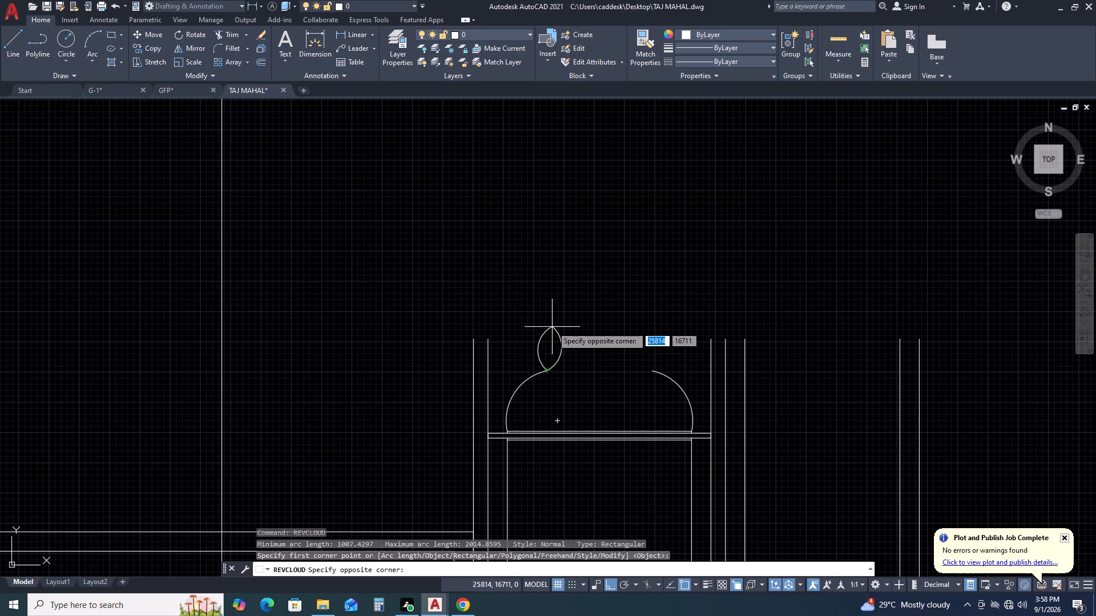
{"action": "left_click", "coordinate": [547, 323]}
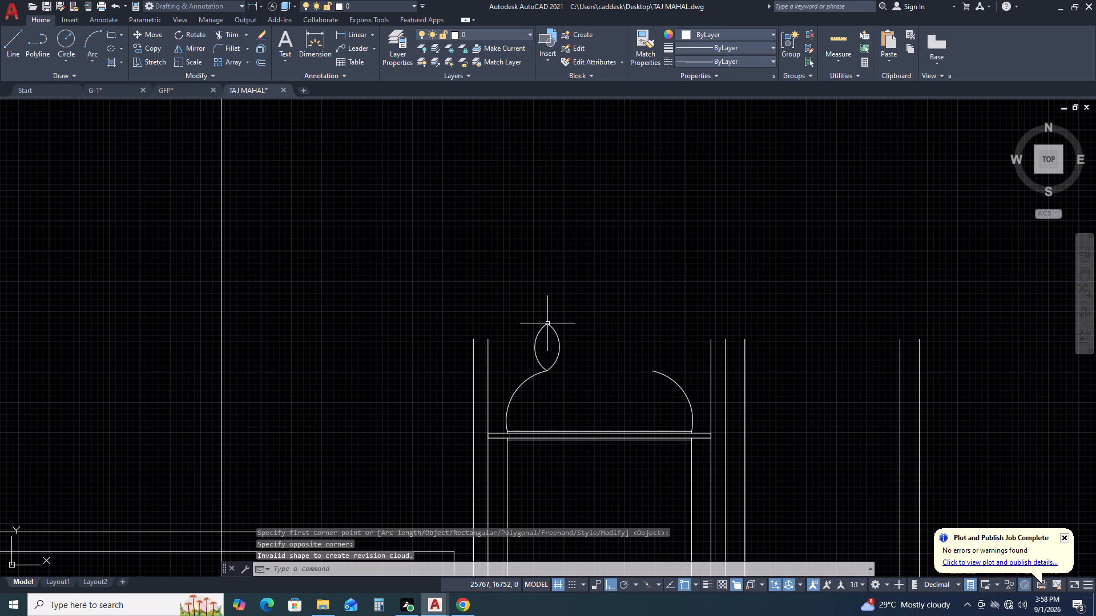
Move the leaf shape by its lower tip to the midpoint of the line above the strip.
{"action": "left_click", "coordinate": [559, 341]}
{"action": "key", "text": "m"}
{"action": "key", "text": "space"}
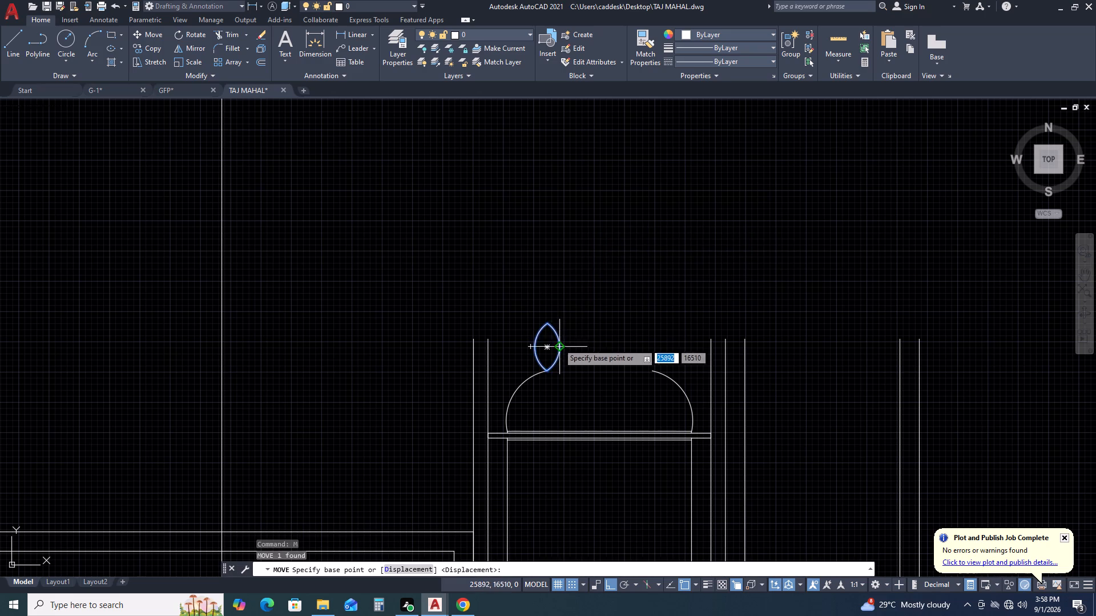
{"action": "left_click", "coordinate": [547, 369]}
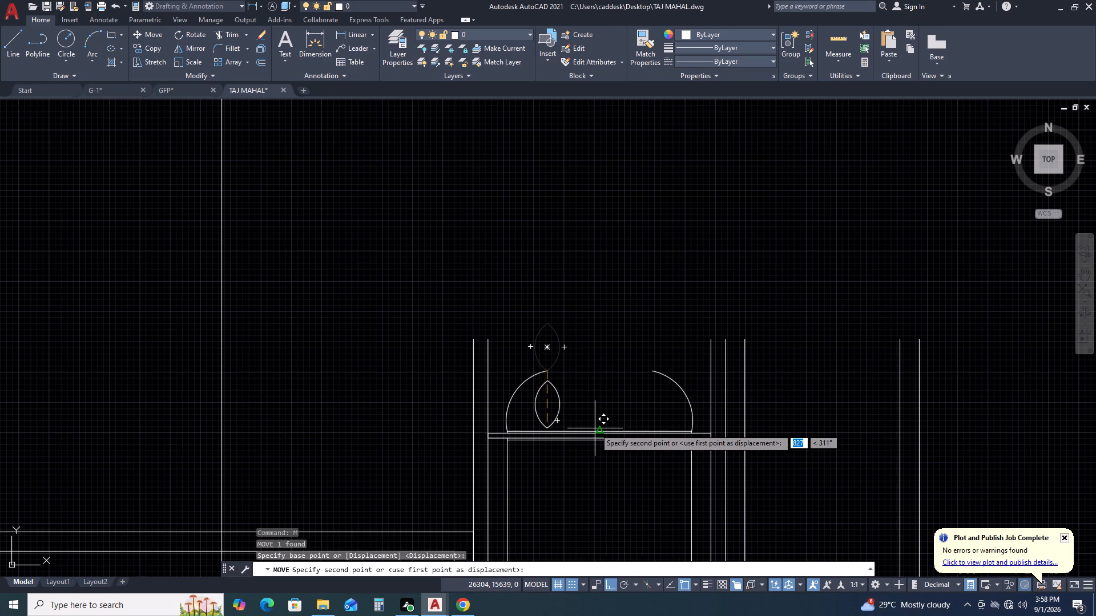
{"action": "left_click", "coordinate": [603, 430]}
Scale the leaf shape about its lower tip to roughly five times its size, so it rises well above the two arcs.
{"action": "left_click", "coordinate": [619, 415]}
{"action": "left_click", "coordinate": [601, 384]}
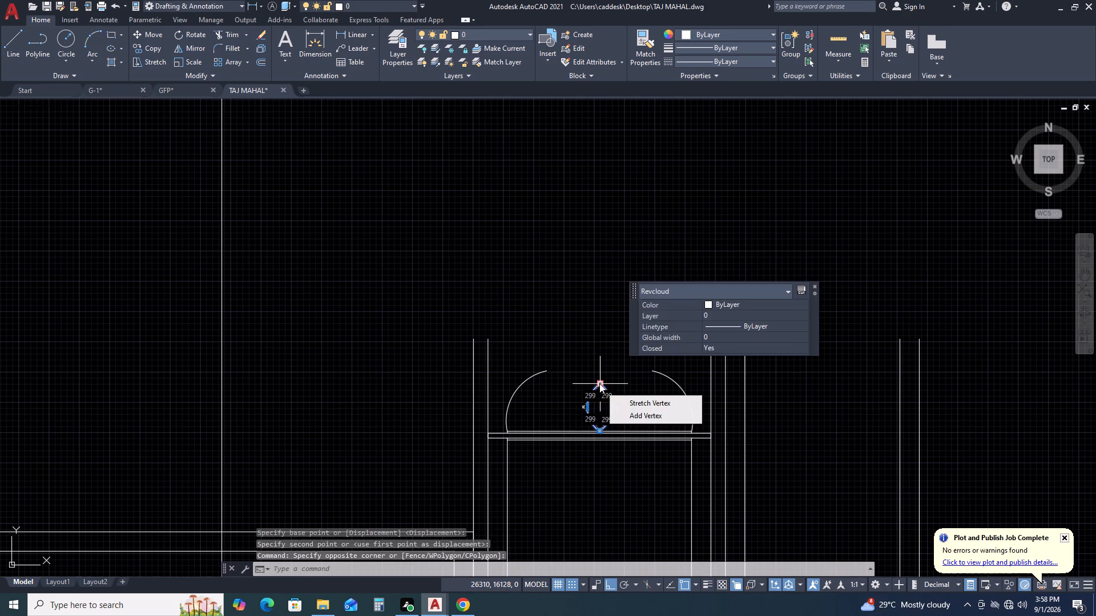
{"action": "key", "text": "a"}
{"action": "key", "text": "s"}
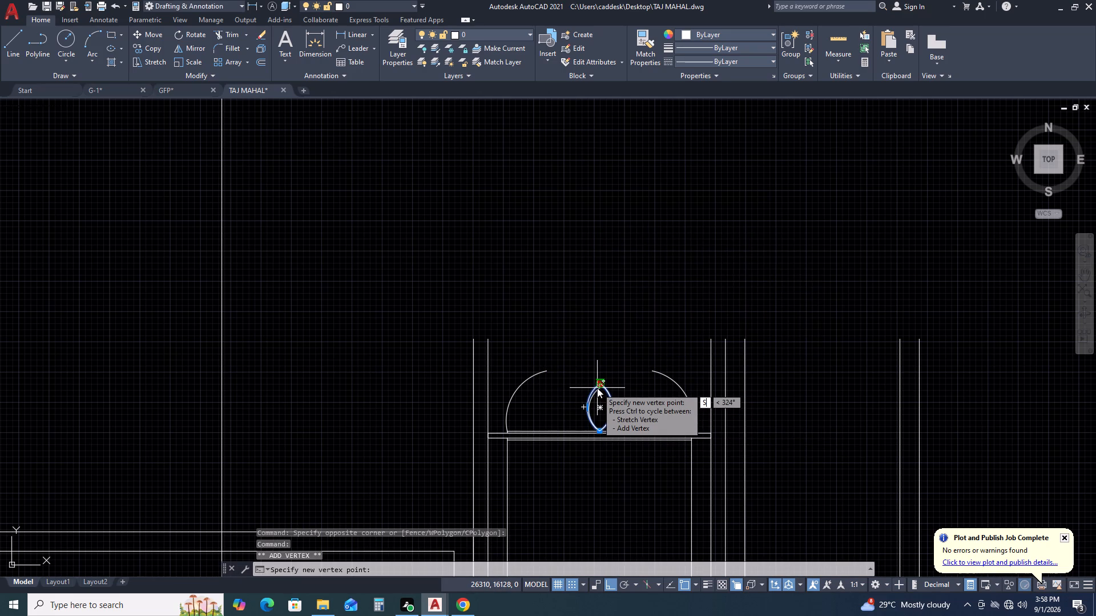
{"action": "key", "text": "Escape"}
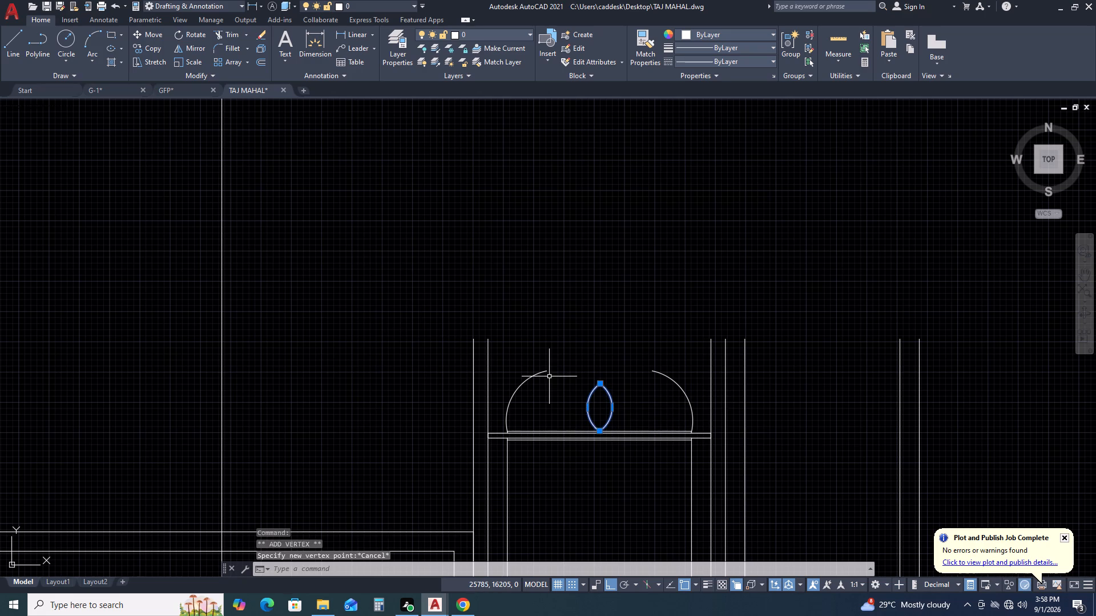
{"action": "type", "text": "SVC"}
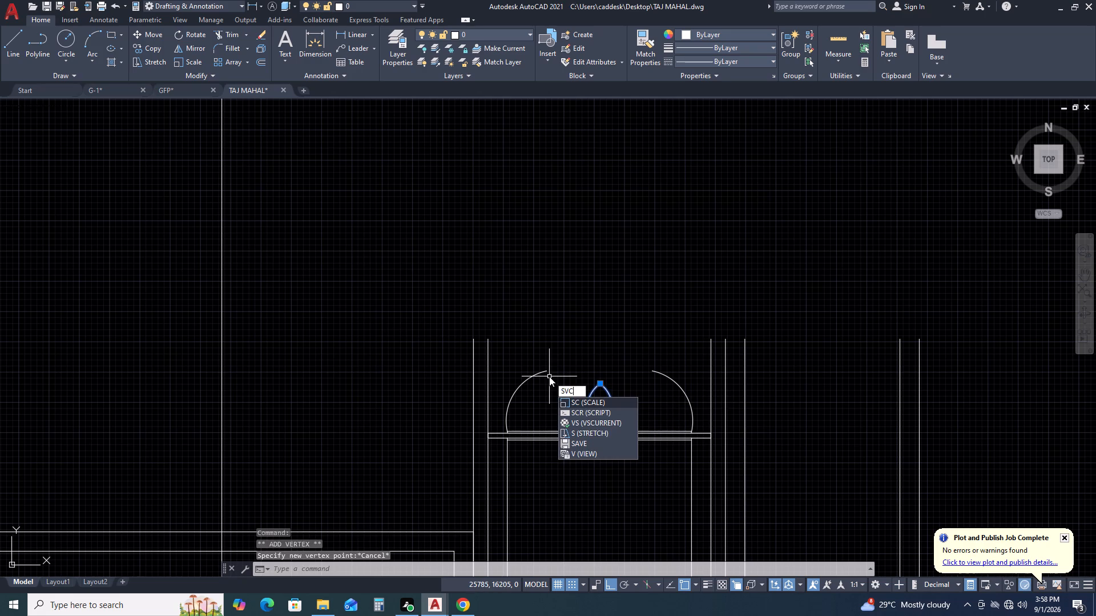
{"action": "key", "text": "BackSpace"}
{"action": "key", "text": "Return"}
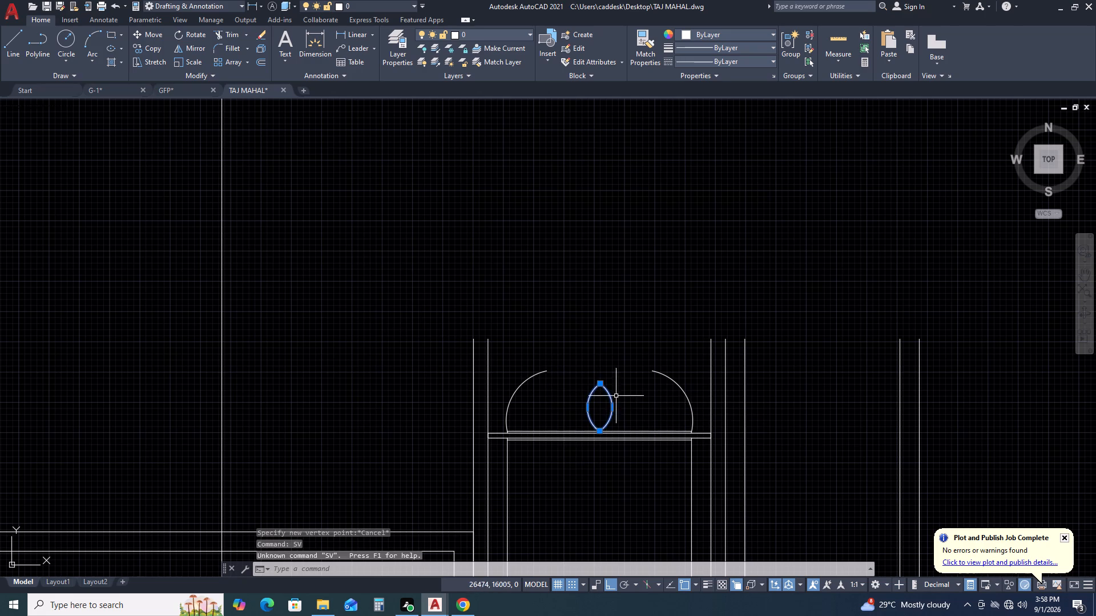
{"action": "type", "text": "SC"}
{"action": "key", "text": "space"}
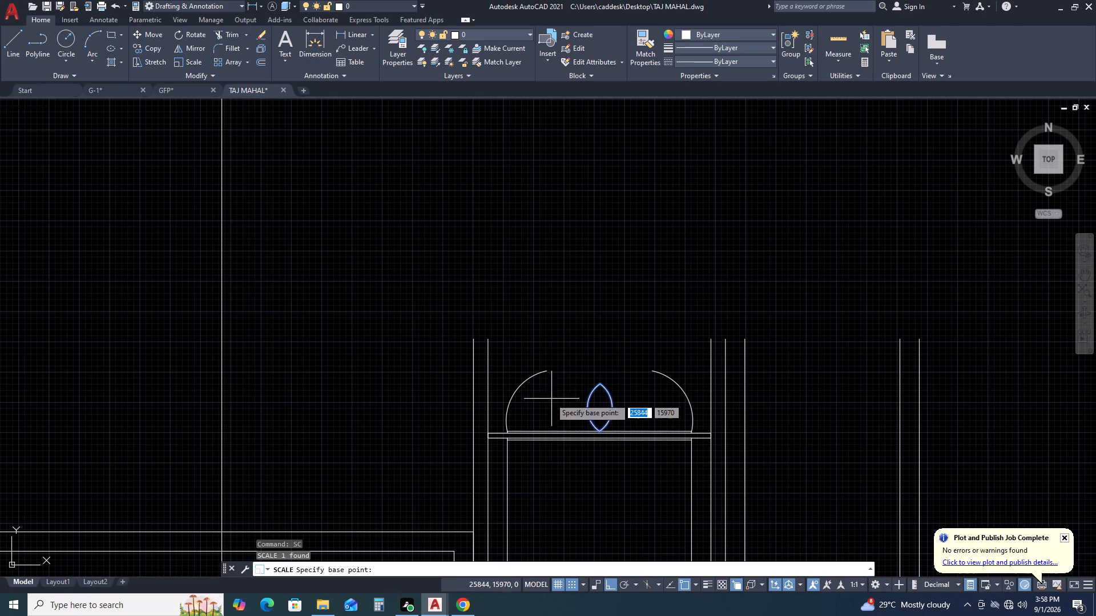
{"action": "left_click", "coordinate": [602, 431]}
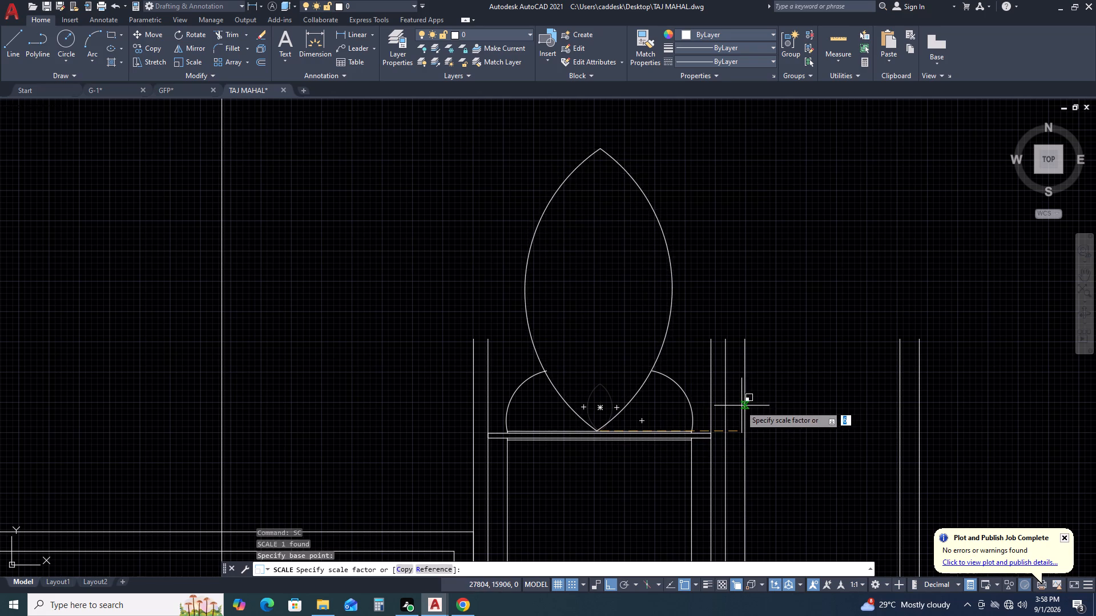
{"action": "left_click", "coordinate": [719, 410]}
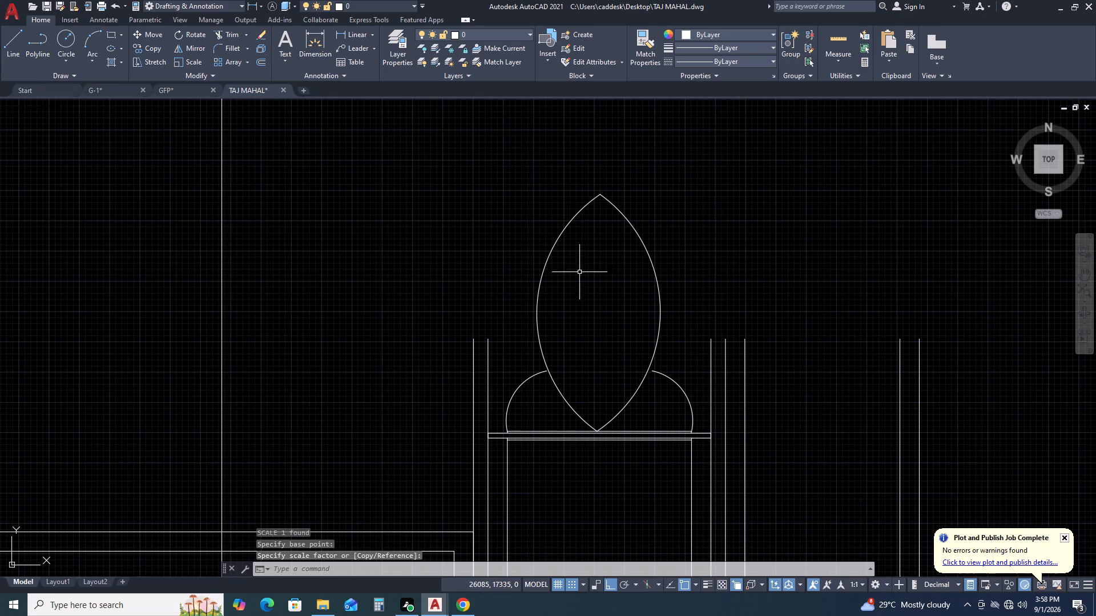
Move the enlarged leaf shape down by the midpoint of its right curve onto the right arc's upper end.
{"action": "middle_click_drag", "start_coordinate": [582, 319], "coordinate": [583, 252]}
{"action": "middle_click_drag", "start_coordinate": [562, 270], "coordinate": [578, 360]}
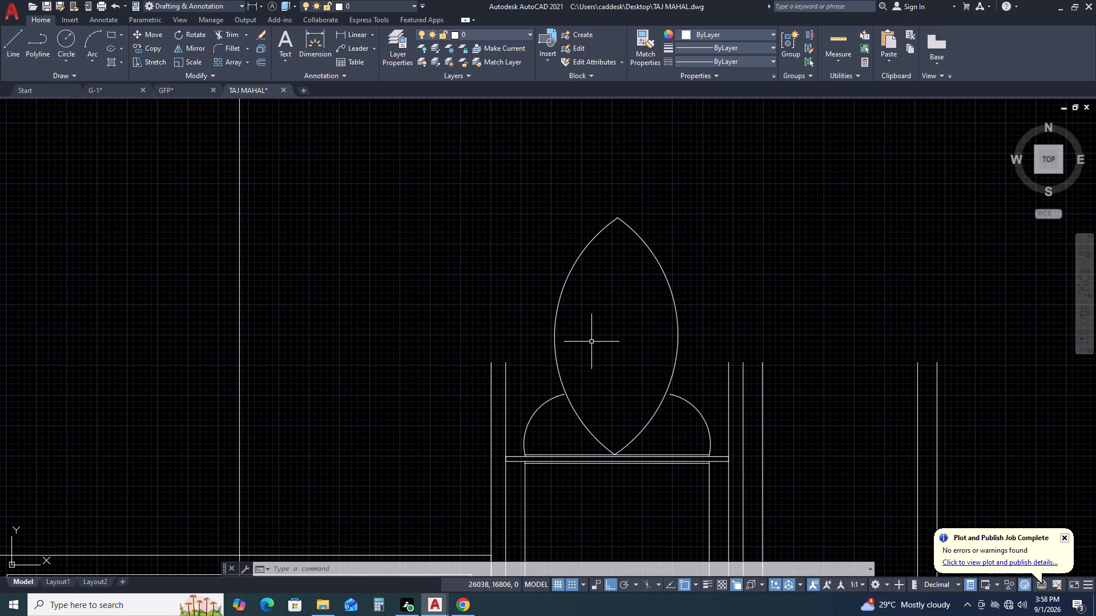
{"action": "scroll", "coordinate": [591, 342], "scroll_direction": "down", "scroll_amount": 1}
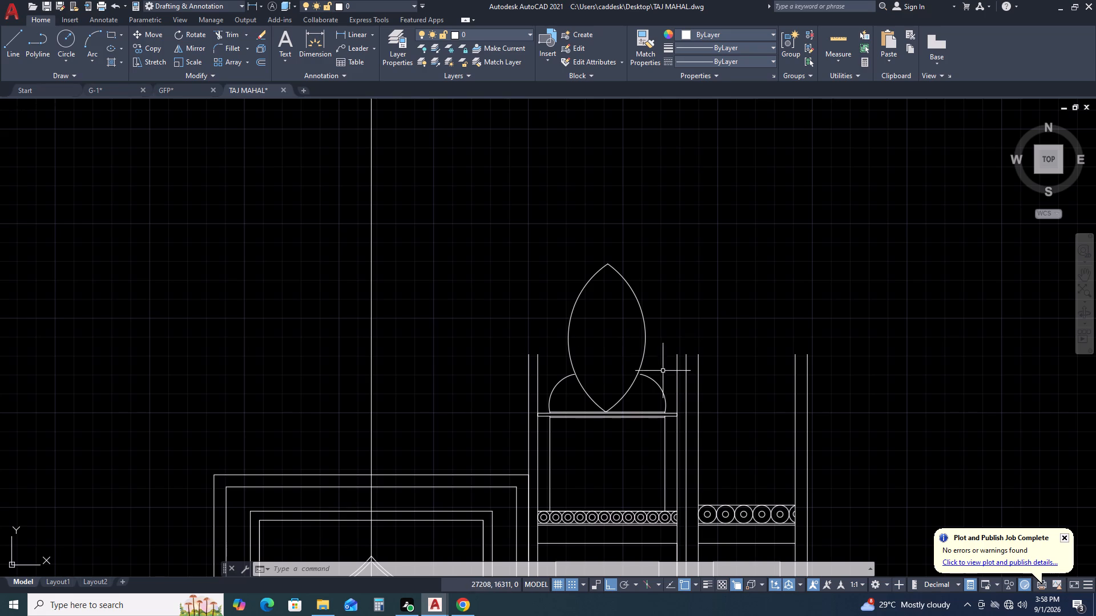
{"action": "scroll", "coordinate": [595, 335], "scroll_direction": "up", "scroll_amount": 1}
{"action": "scroll", "coordinate": [595, 335], "scroll_direction": "down", "scroll_amount": 1}
{"action": "scroll", "coordinate": [595, 335], "scroll_direction": "up", "scroll_amount": 1}
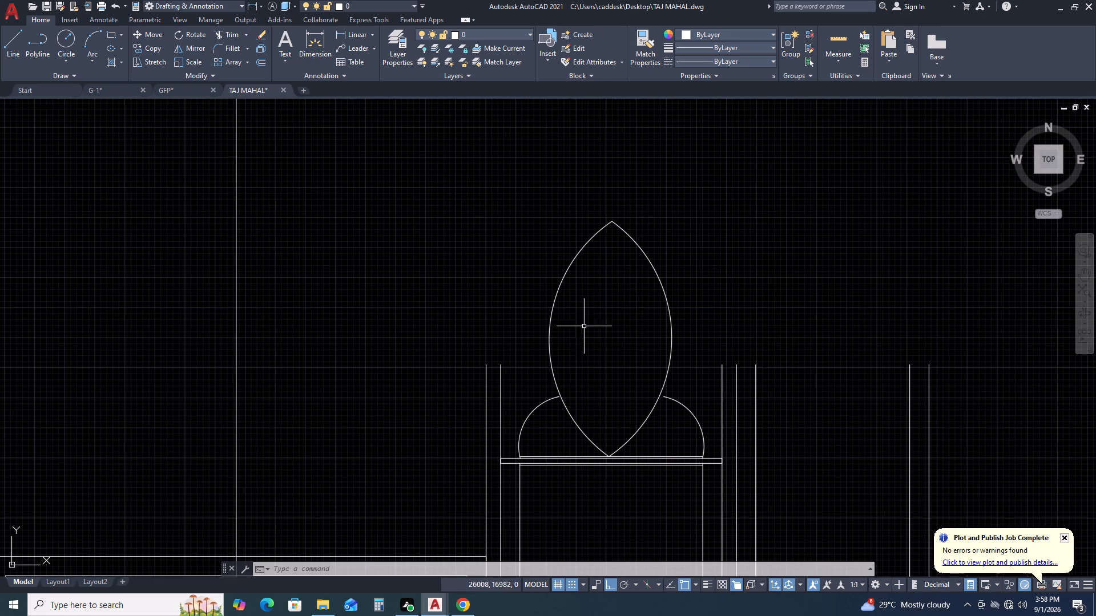
{"action": "left_click", "coordinate": [596, 207]}
{"action": "left_click", "coordinate": [566, 291]}
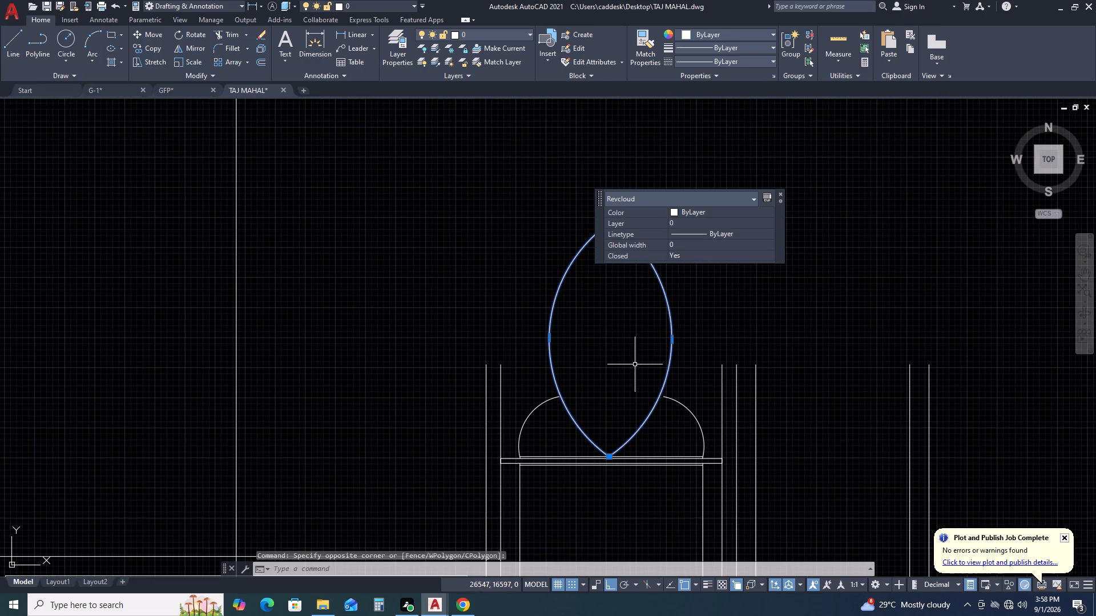
{"action": "middle_click_drag", "start_coordinate": [606, 346], "coordinate": [561, 300]}
{"action": "key", "text": "m"}
{"action": "key", "text": "space"}
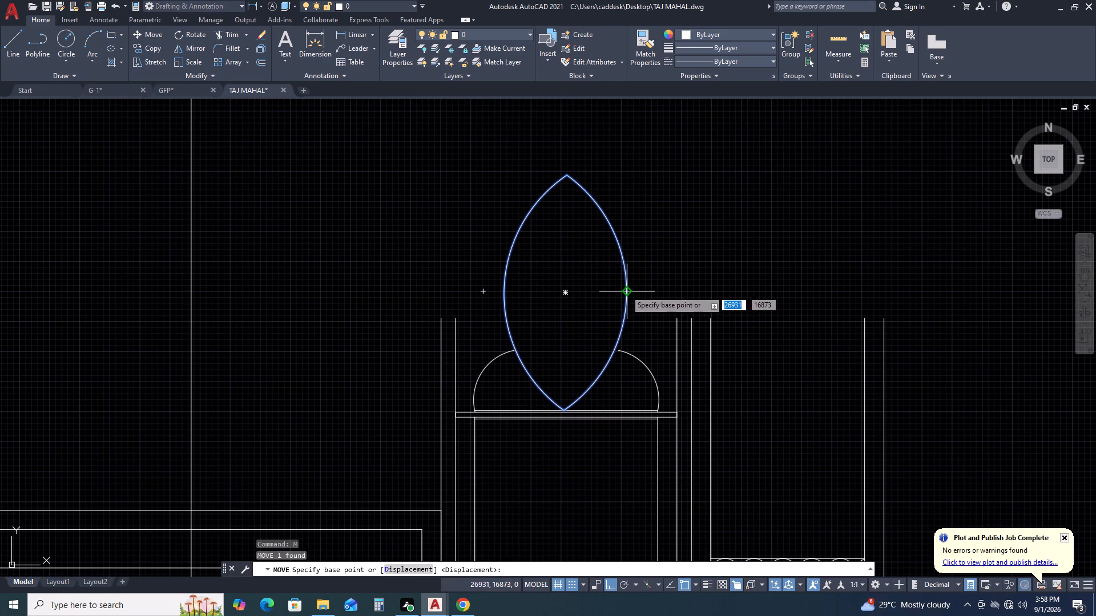
{"action": "left_click", "coordinate": [626, 290]}
{"action": "left_click", "coordinate": [615, 353]}
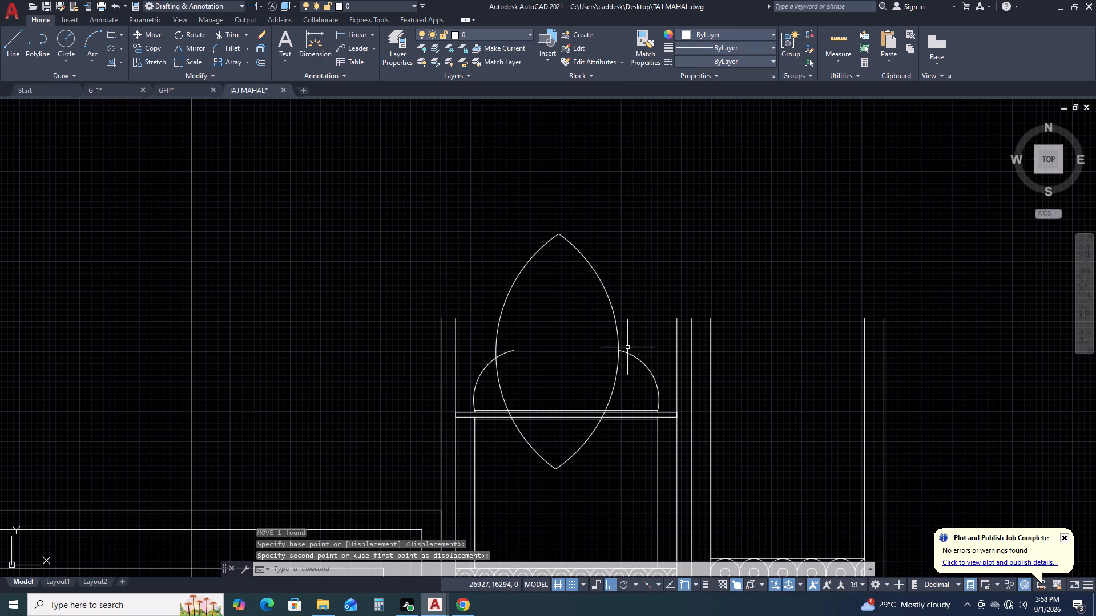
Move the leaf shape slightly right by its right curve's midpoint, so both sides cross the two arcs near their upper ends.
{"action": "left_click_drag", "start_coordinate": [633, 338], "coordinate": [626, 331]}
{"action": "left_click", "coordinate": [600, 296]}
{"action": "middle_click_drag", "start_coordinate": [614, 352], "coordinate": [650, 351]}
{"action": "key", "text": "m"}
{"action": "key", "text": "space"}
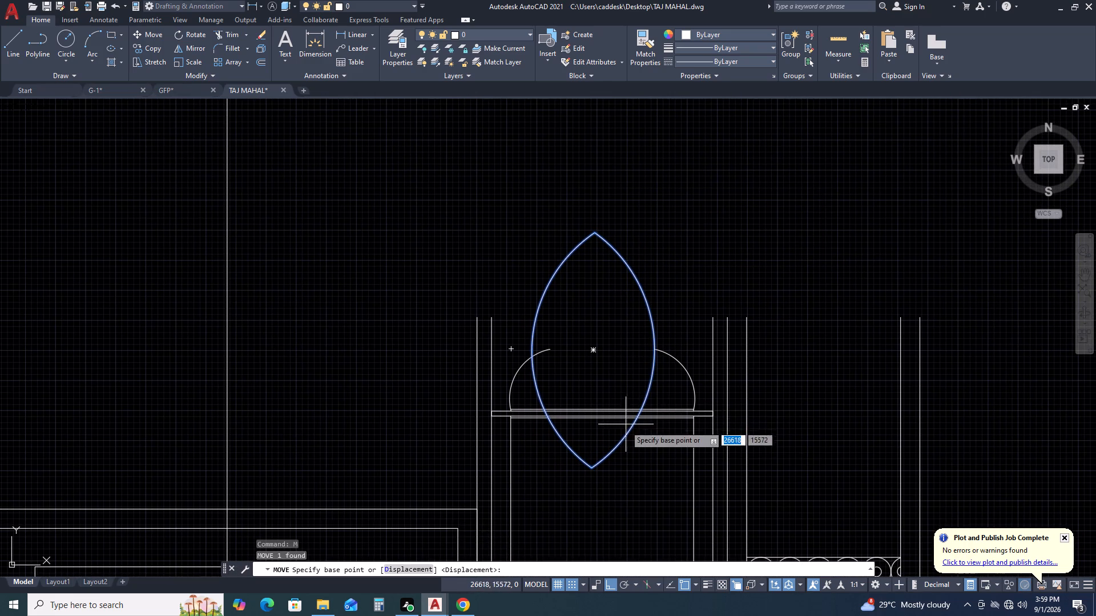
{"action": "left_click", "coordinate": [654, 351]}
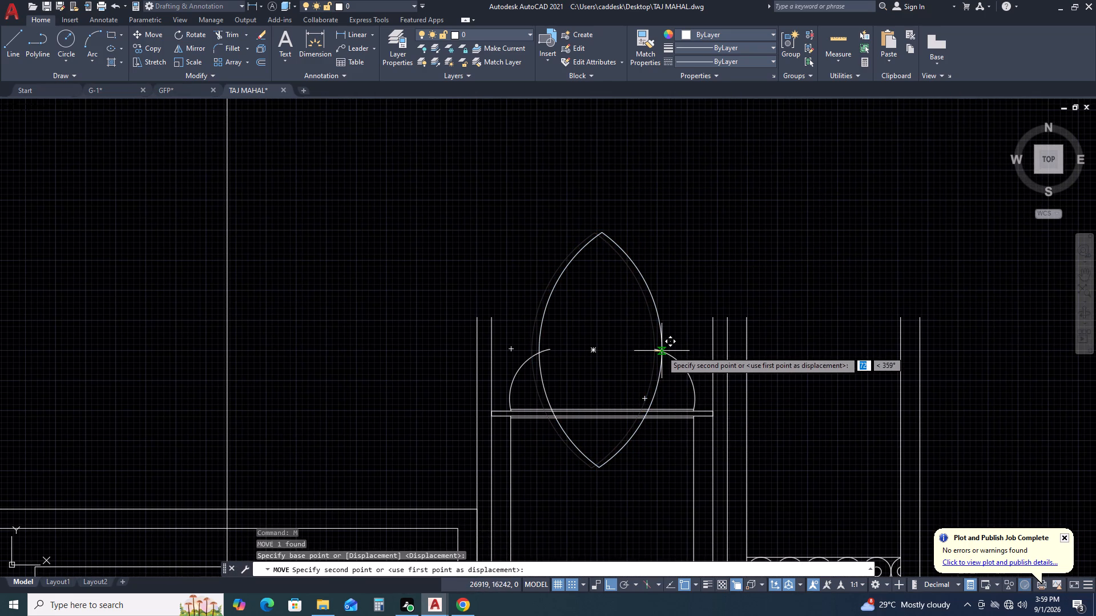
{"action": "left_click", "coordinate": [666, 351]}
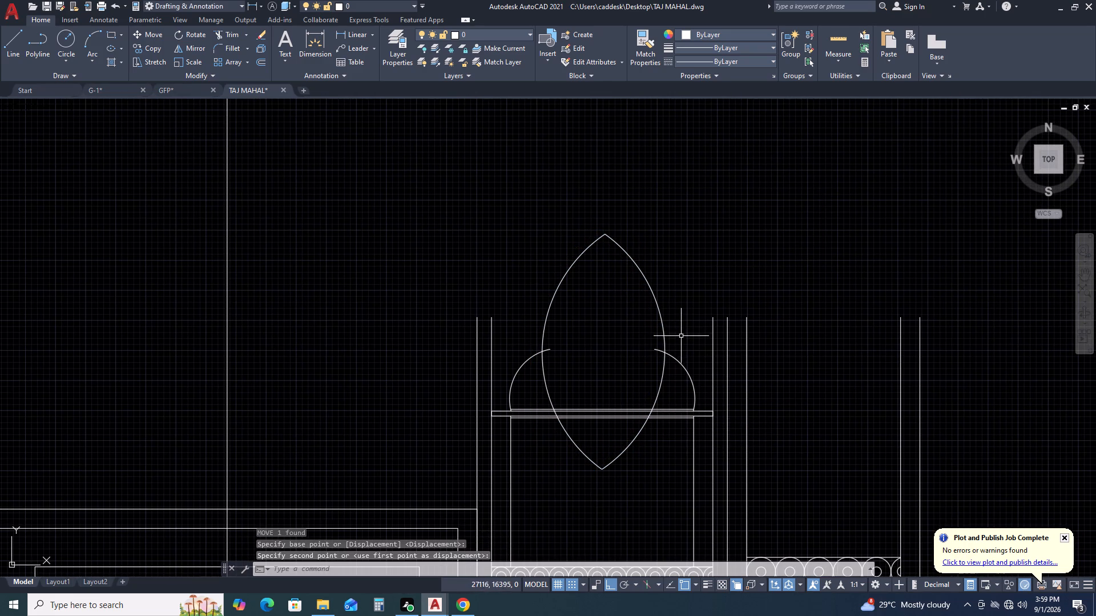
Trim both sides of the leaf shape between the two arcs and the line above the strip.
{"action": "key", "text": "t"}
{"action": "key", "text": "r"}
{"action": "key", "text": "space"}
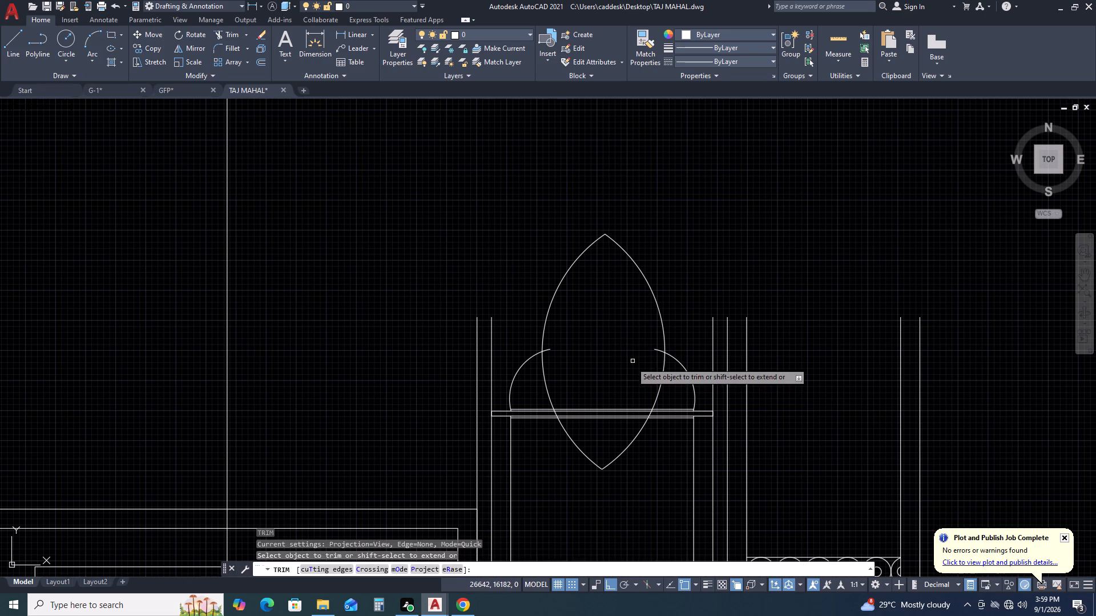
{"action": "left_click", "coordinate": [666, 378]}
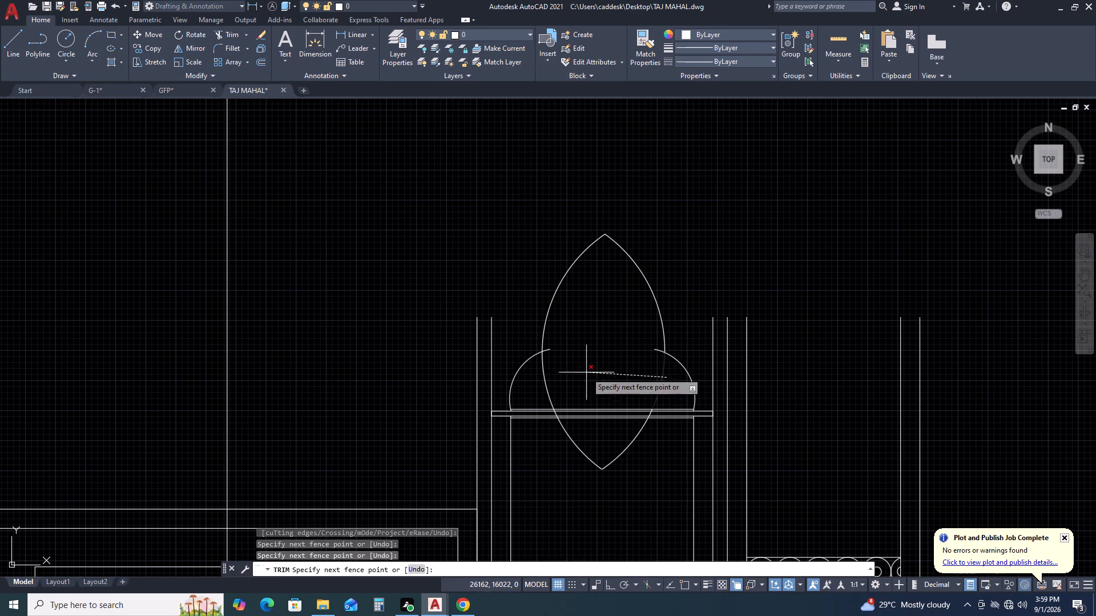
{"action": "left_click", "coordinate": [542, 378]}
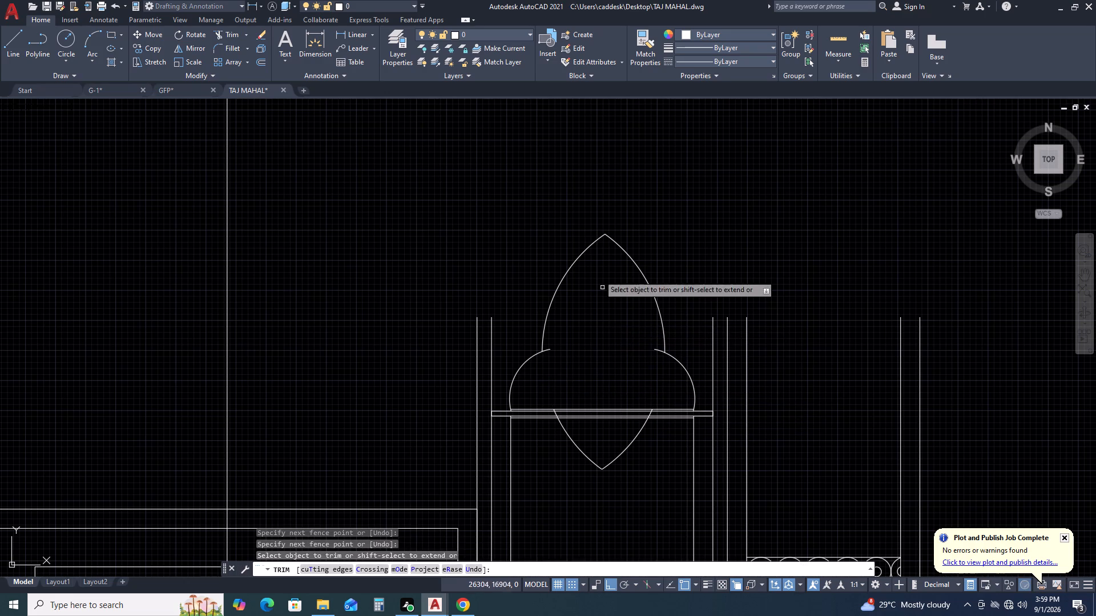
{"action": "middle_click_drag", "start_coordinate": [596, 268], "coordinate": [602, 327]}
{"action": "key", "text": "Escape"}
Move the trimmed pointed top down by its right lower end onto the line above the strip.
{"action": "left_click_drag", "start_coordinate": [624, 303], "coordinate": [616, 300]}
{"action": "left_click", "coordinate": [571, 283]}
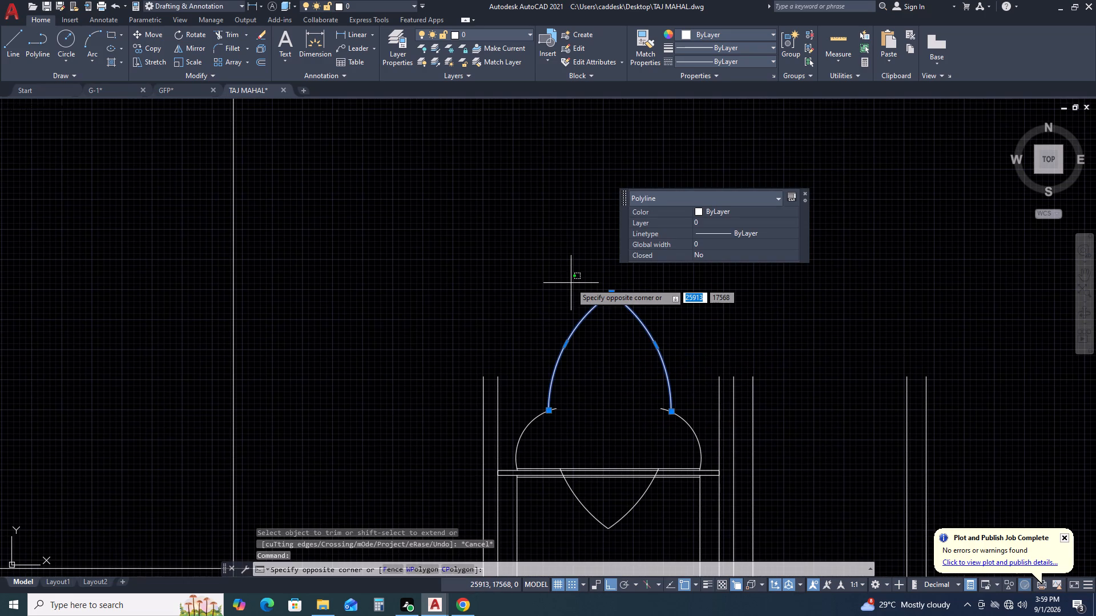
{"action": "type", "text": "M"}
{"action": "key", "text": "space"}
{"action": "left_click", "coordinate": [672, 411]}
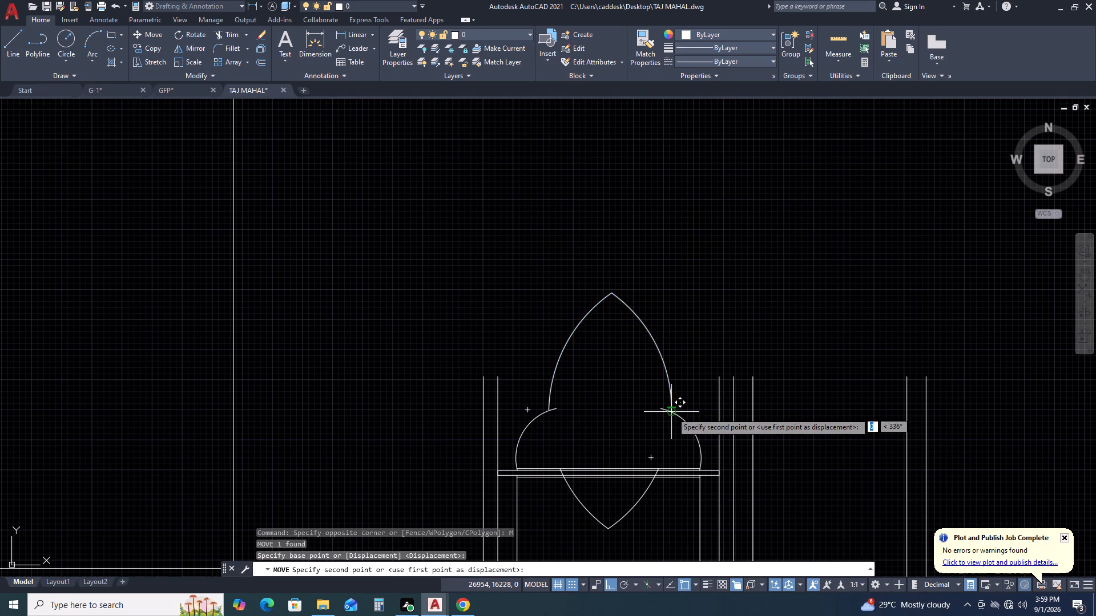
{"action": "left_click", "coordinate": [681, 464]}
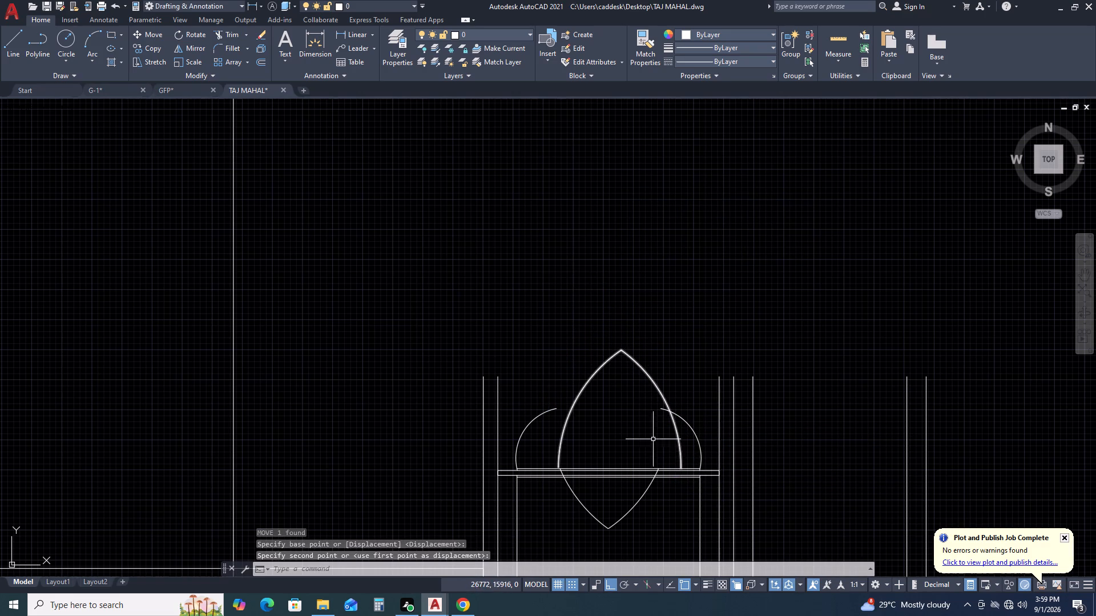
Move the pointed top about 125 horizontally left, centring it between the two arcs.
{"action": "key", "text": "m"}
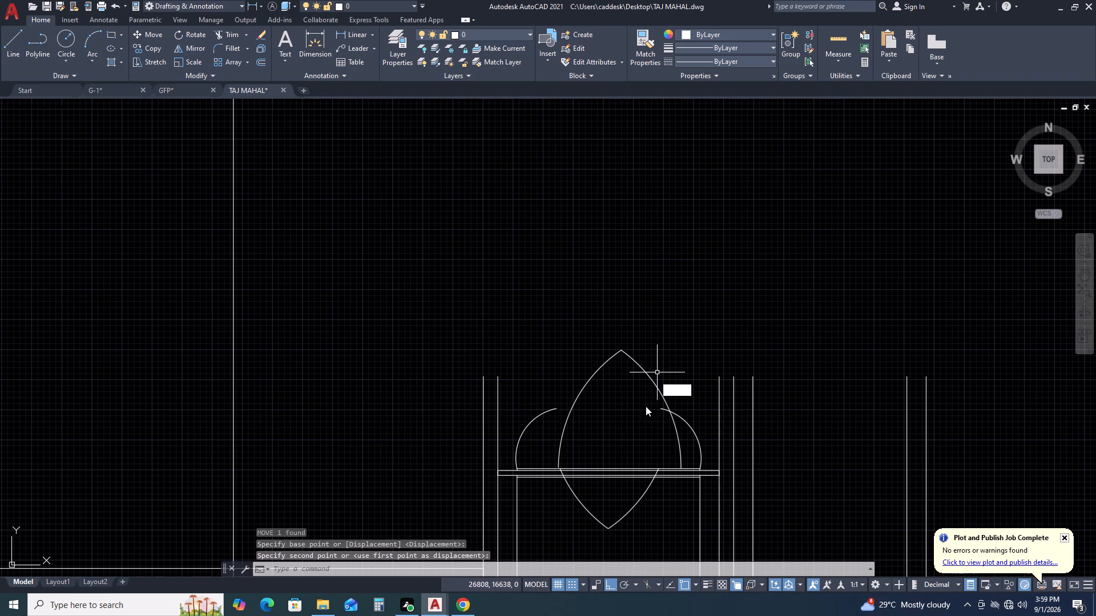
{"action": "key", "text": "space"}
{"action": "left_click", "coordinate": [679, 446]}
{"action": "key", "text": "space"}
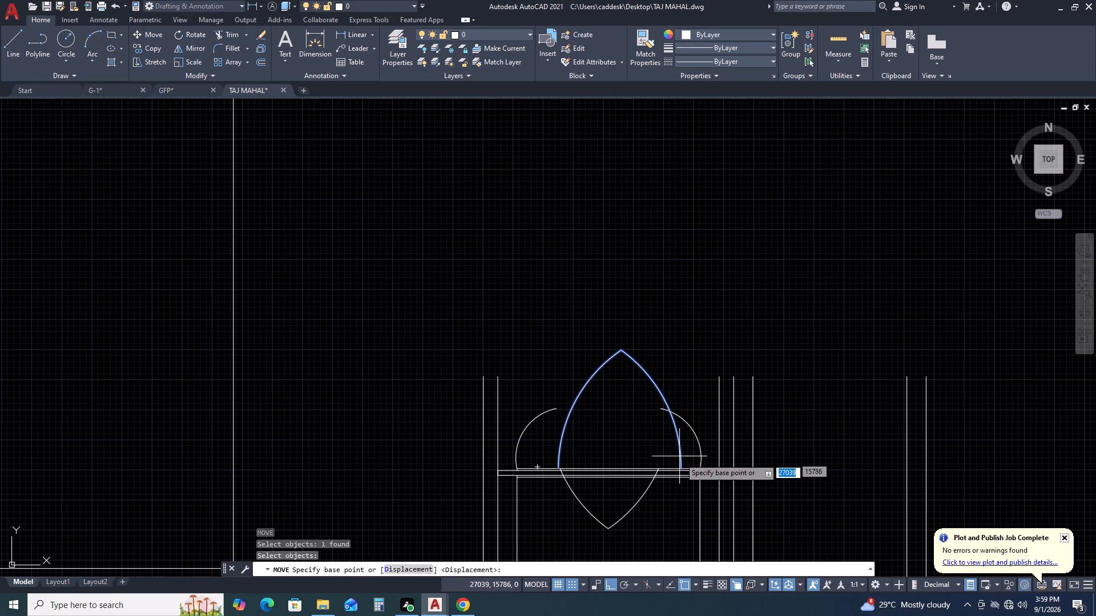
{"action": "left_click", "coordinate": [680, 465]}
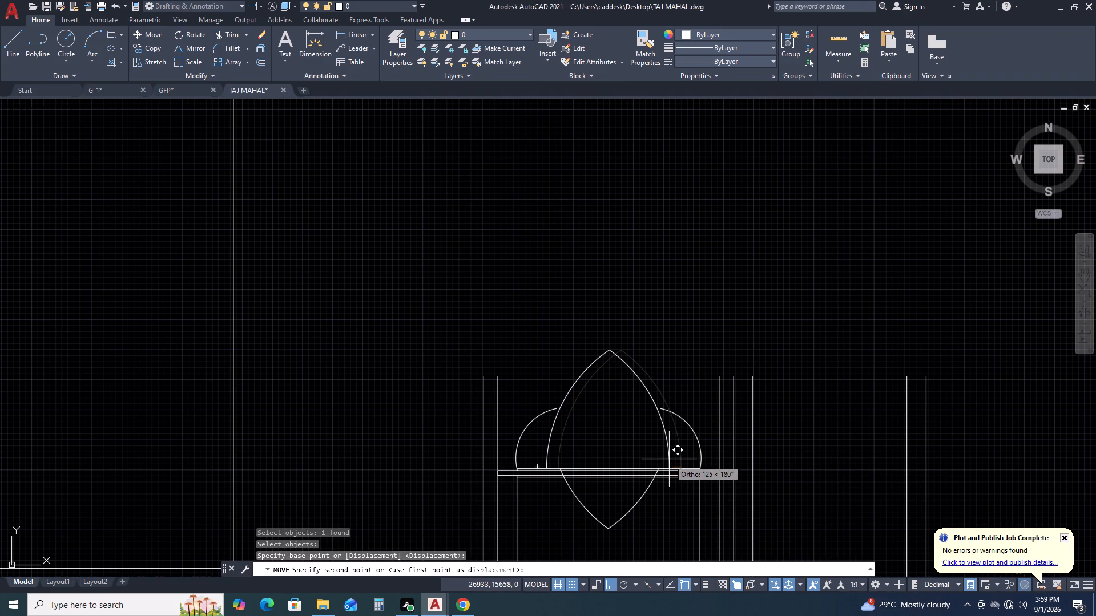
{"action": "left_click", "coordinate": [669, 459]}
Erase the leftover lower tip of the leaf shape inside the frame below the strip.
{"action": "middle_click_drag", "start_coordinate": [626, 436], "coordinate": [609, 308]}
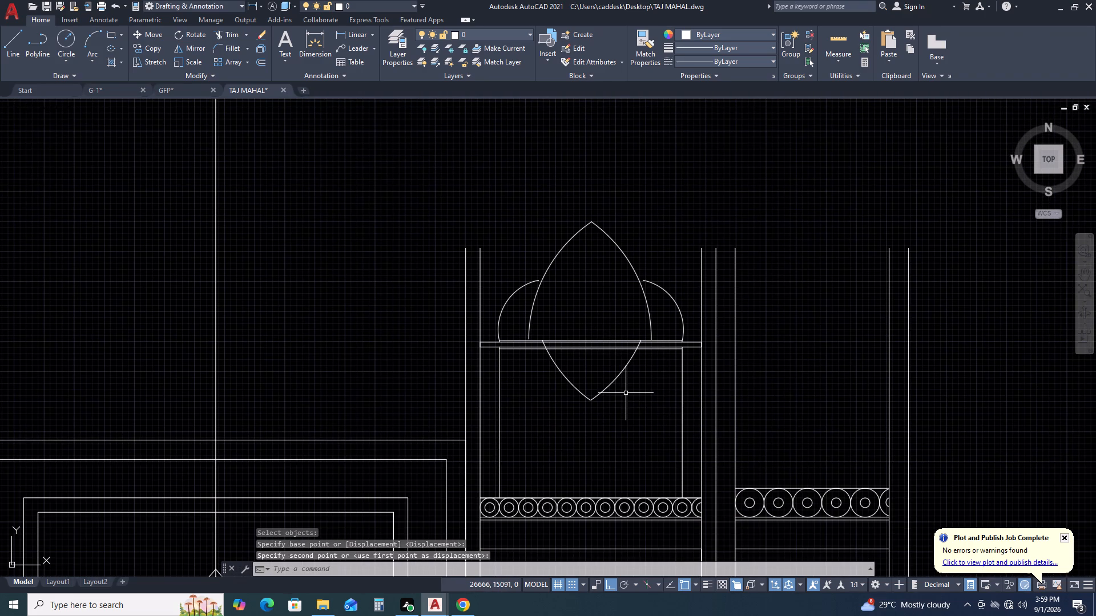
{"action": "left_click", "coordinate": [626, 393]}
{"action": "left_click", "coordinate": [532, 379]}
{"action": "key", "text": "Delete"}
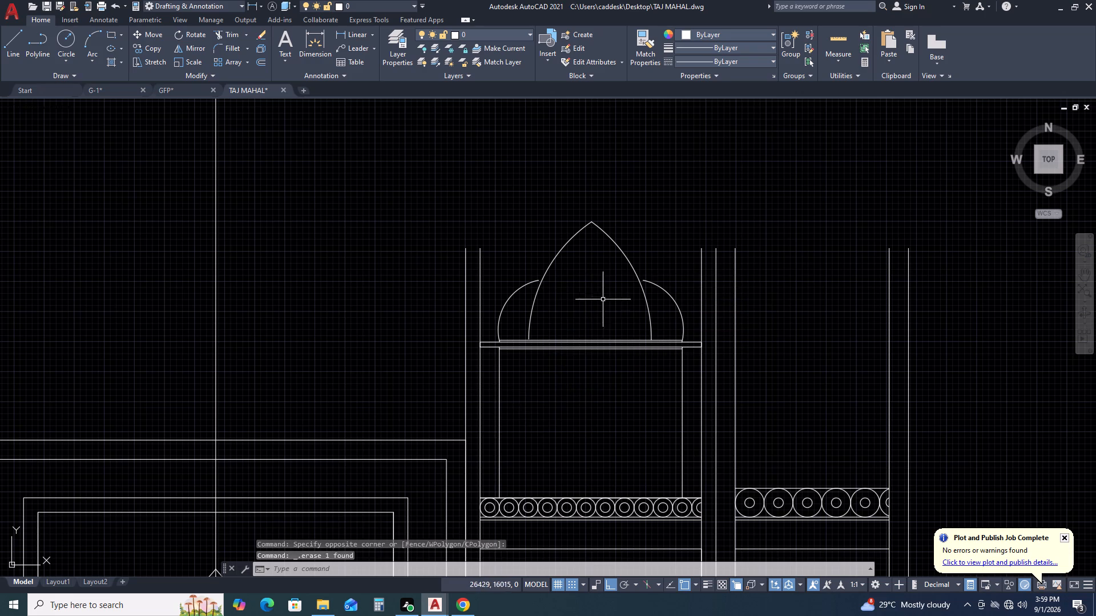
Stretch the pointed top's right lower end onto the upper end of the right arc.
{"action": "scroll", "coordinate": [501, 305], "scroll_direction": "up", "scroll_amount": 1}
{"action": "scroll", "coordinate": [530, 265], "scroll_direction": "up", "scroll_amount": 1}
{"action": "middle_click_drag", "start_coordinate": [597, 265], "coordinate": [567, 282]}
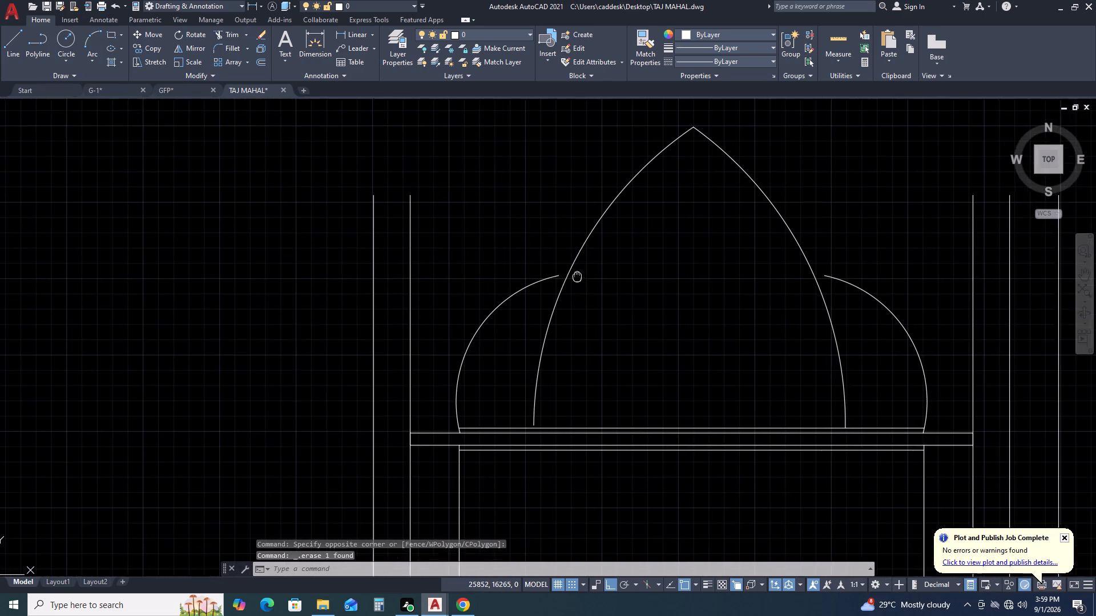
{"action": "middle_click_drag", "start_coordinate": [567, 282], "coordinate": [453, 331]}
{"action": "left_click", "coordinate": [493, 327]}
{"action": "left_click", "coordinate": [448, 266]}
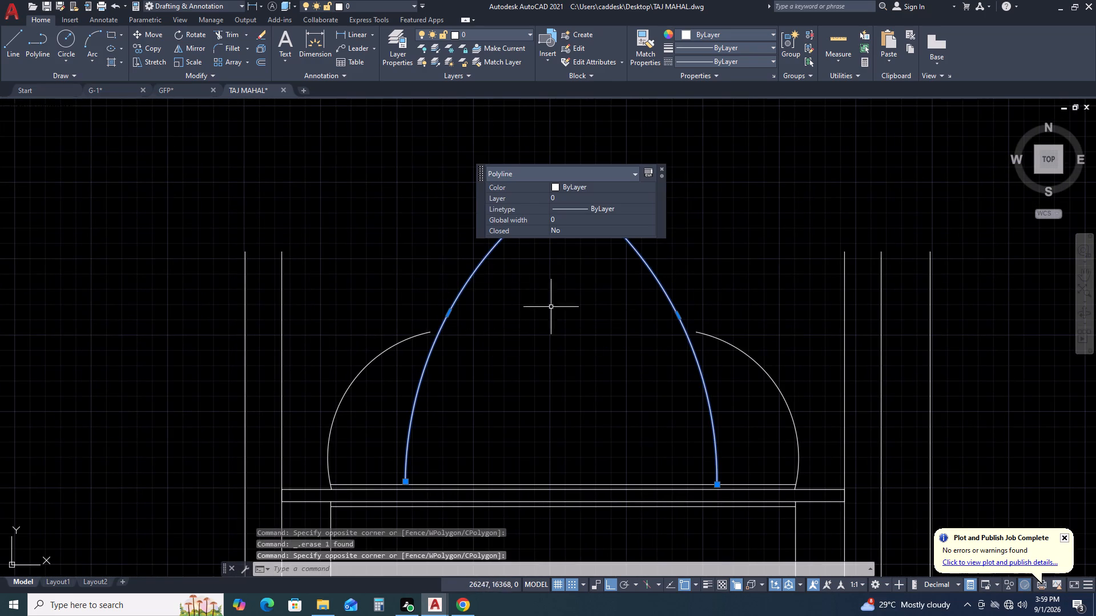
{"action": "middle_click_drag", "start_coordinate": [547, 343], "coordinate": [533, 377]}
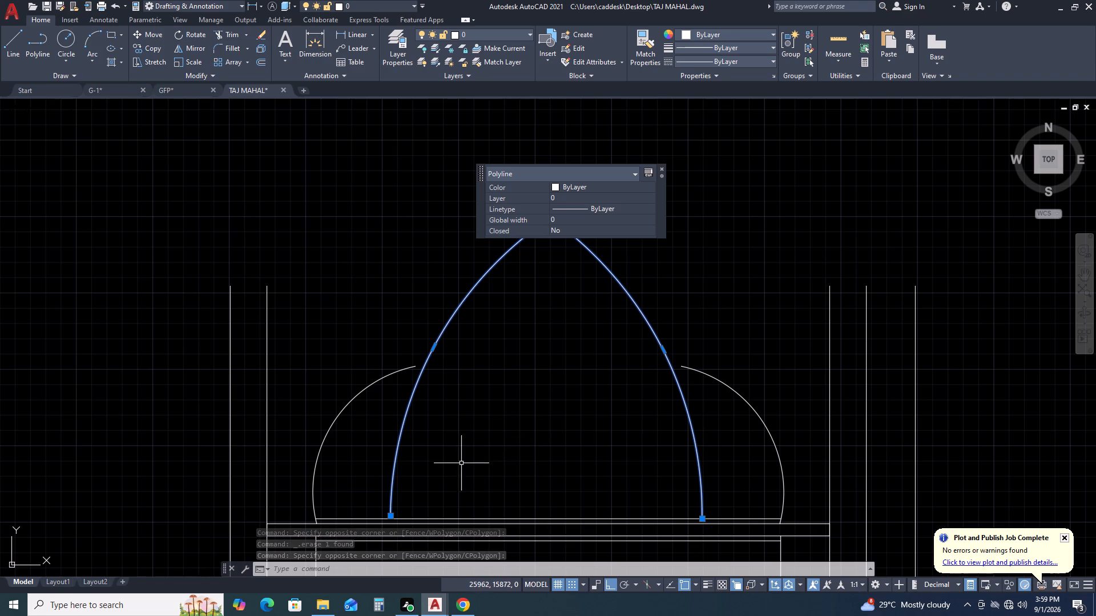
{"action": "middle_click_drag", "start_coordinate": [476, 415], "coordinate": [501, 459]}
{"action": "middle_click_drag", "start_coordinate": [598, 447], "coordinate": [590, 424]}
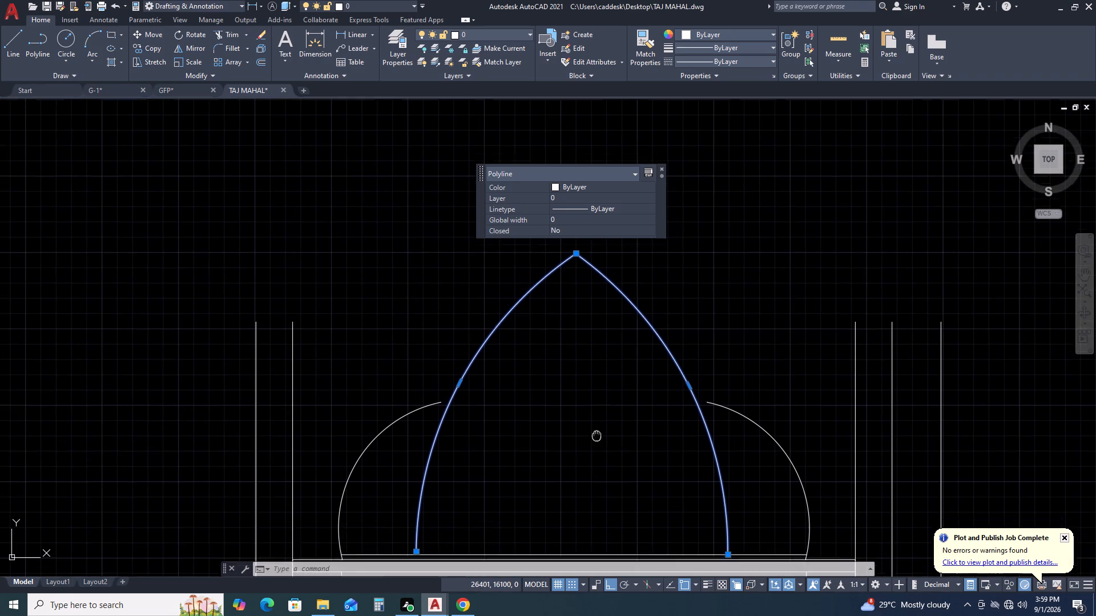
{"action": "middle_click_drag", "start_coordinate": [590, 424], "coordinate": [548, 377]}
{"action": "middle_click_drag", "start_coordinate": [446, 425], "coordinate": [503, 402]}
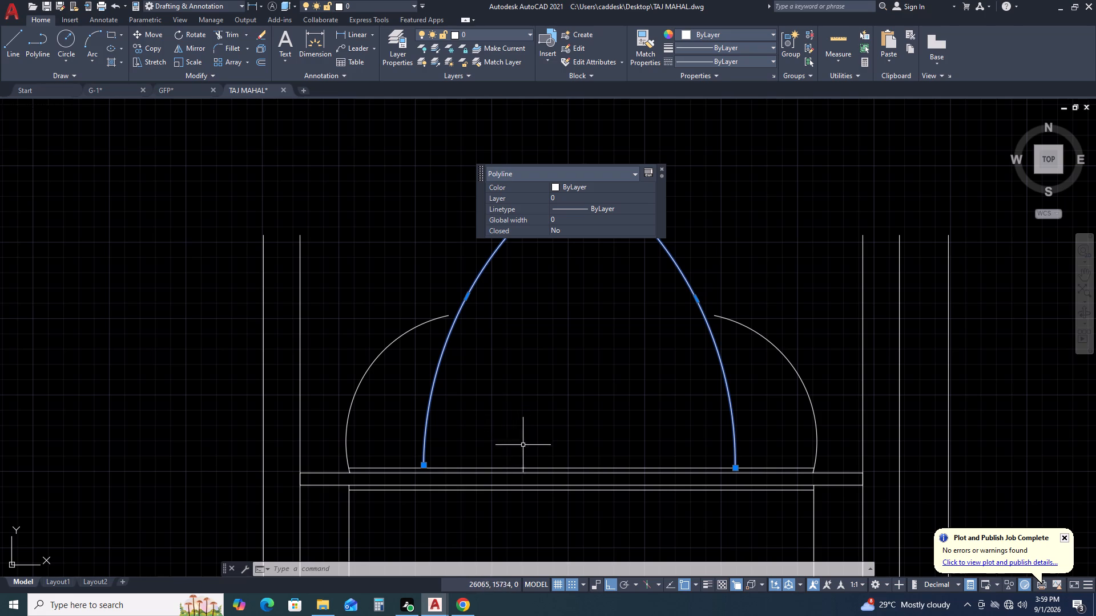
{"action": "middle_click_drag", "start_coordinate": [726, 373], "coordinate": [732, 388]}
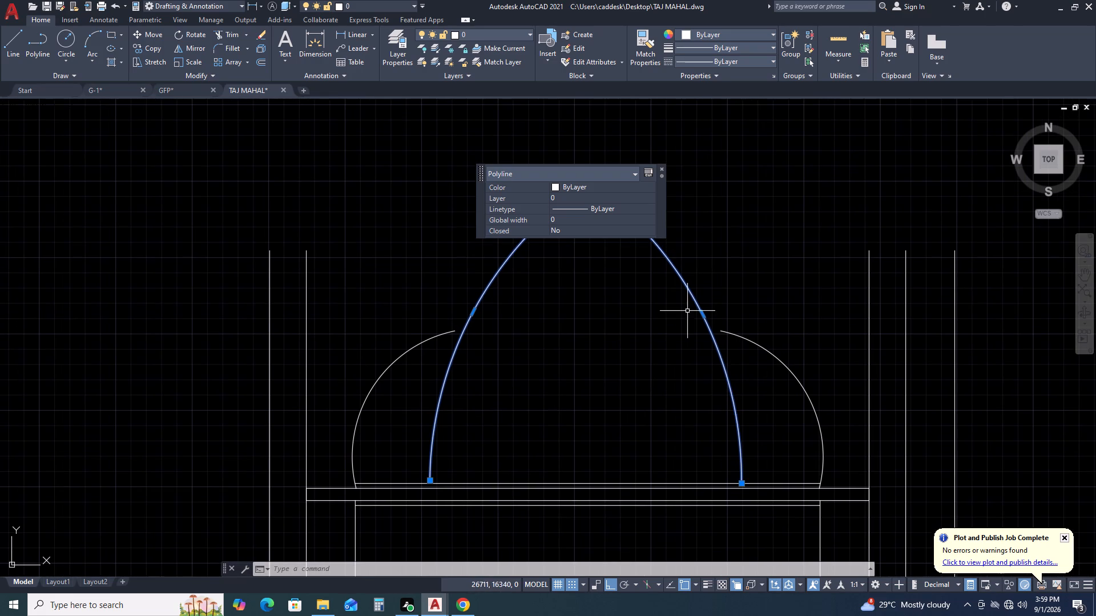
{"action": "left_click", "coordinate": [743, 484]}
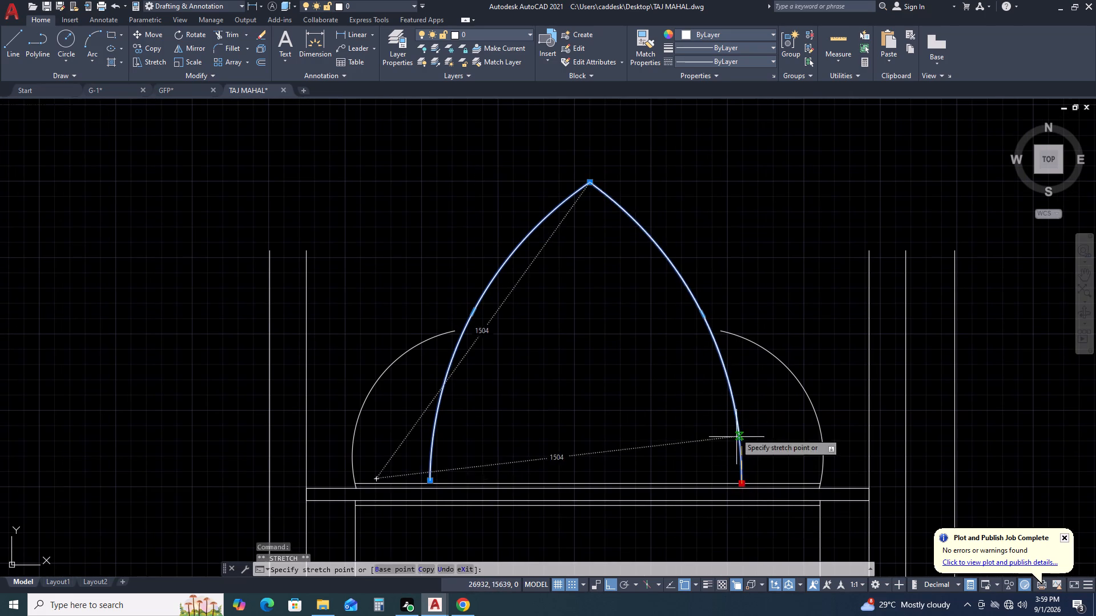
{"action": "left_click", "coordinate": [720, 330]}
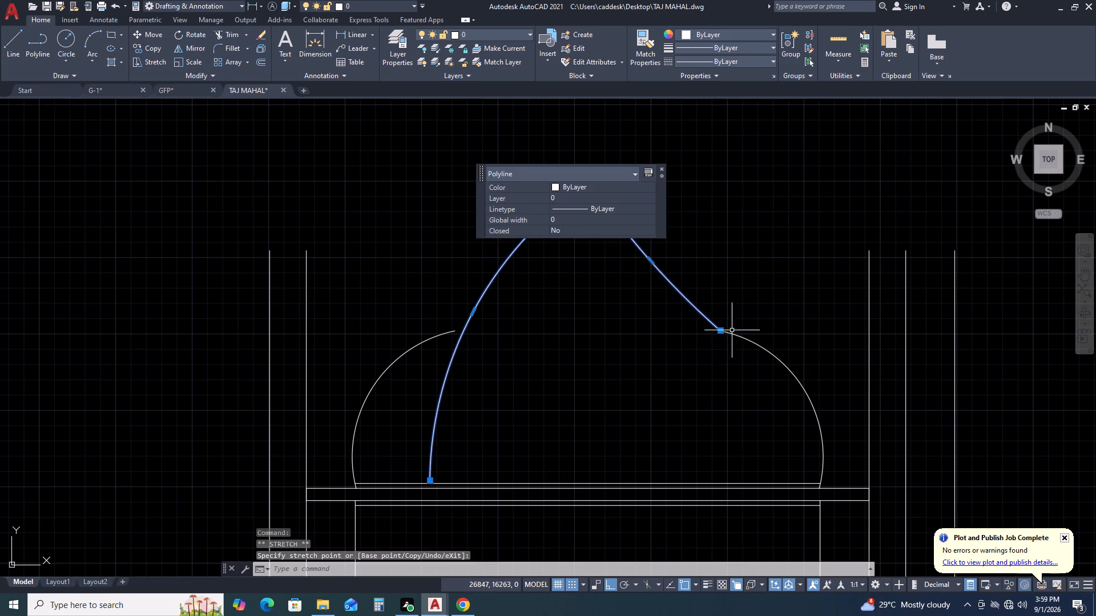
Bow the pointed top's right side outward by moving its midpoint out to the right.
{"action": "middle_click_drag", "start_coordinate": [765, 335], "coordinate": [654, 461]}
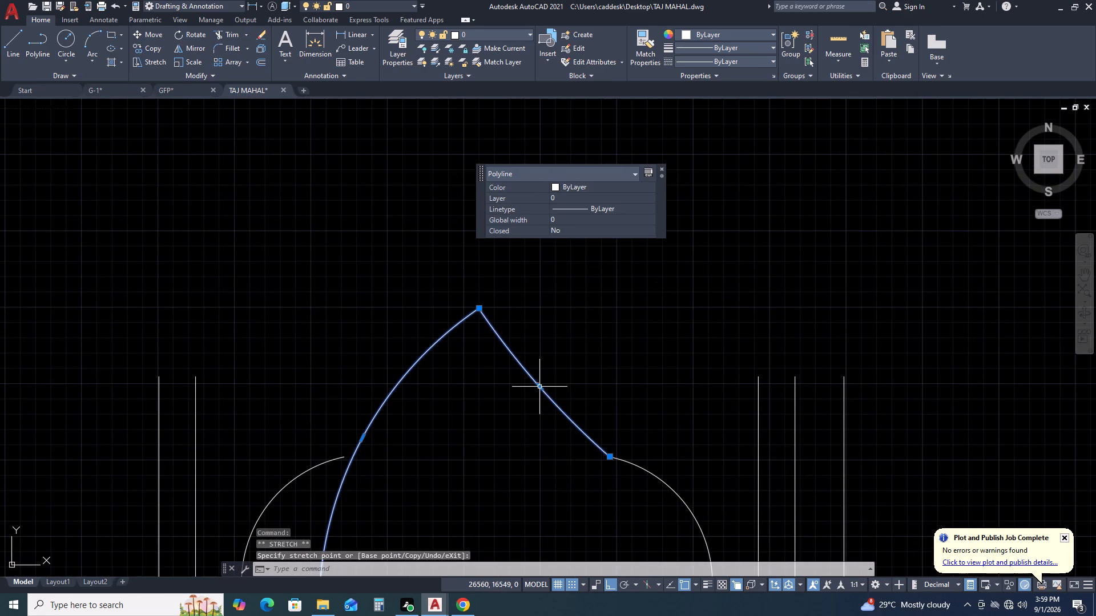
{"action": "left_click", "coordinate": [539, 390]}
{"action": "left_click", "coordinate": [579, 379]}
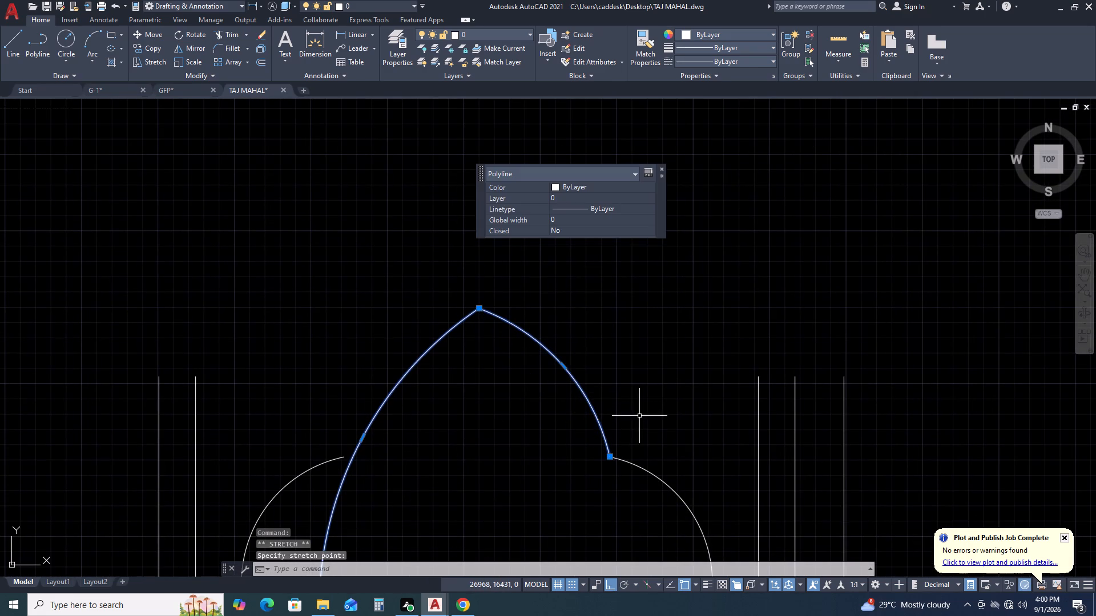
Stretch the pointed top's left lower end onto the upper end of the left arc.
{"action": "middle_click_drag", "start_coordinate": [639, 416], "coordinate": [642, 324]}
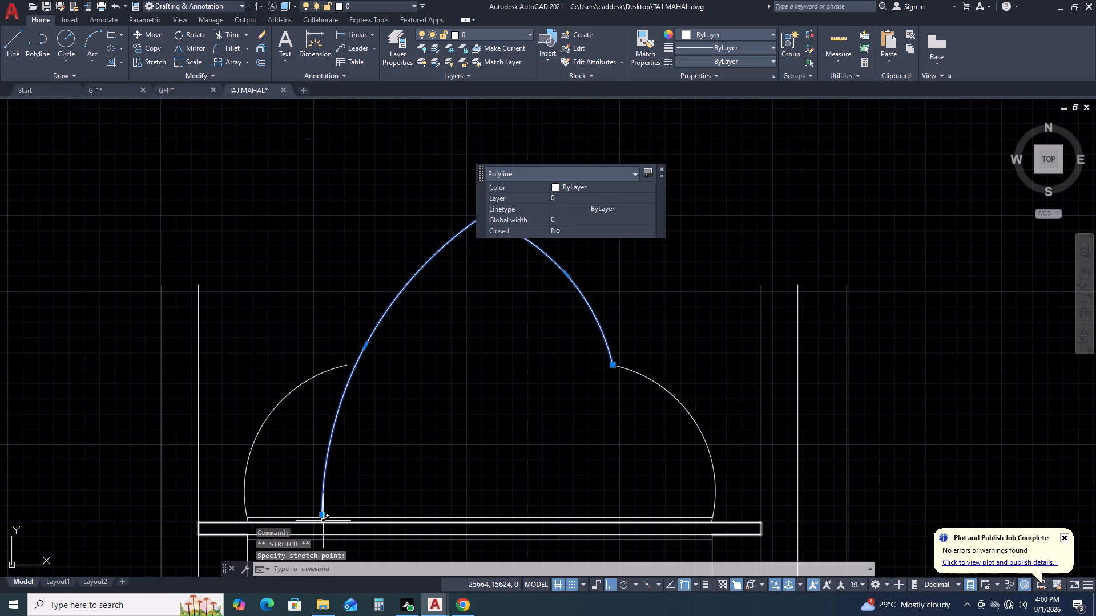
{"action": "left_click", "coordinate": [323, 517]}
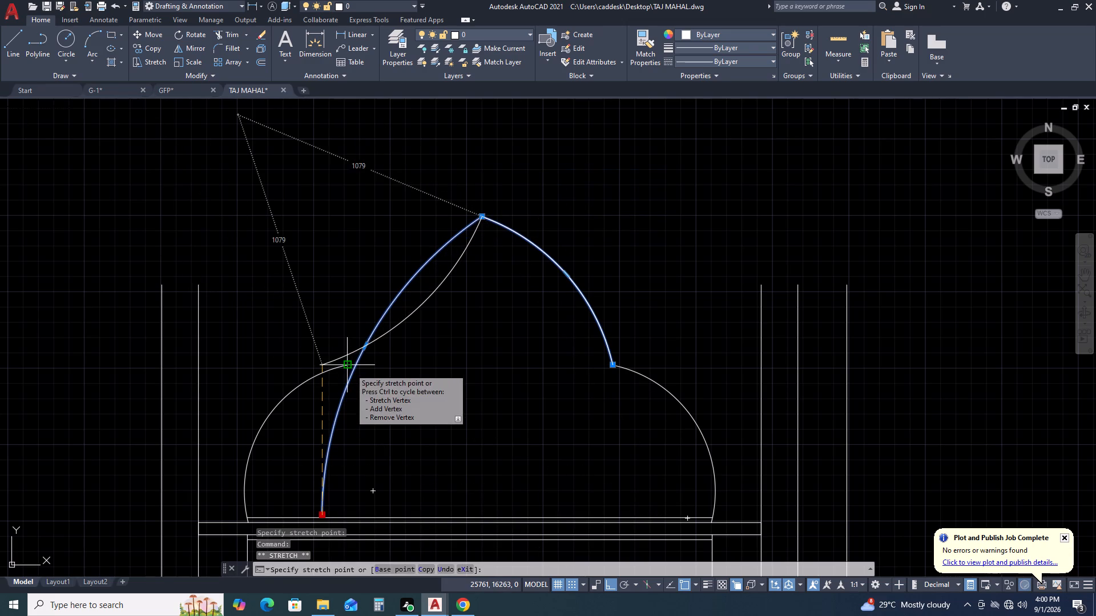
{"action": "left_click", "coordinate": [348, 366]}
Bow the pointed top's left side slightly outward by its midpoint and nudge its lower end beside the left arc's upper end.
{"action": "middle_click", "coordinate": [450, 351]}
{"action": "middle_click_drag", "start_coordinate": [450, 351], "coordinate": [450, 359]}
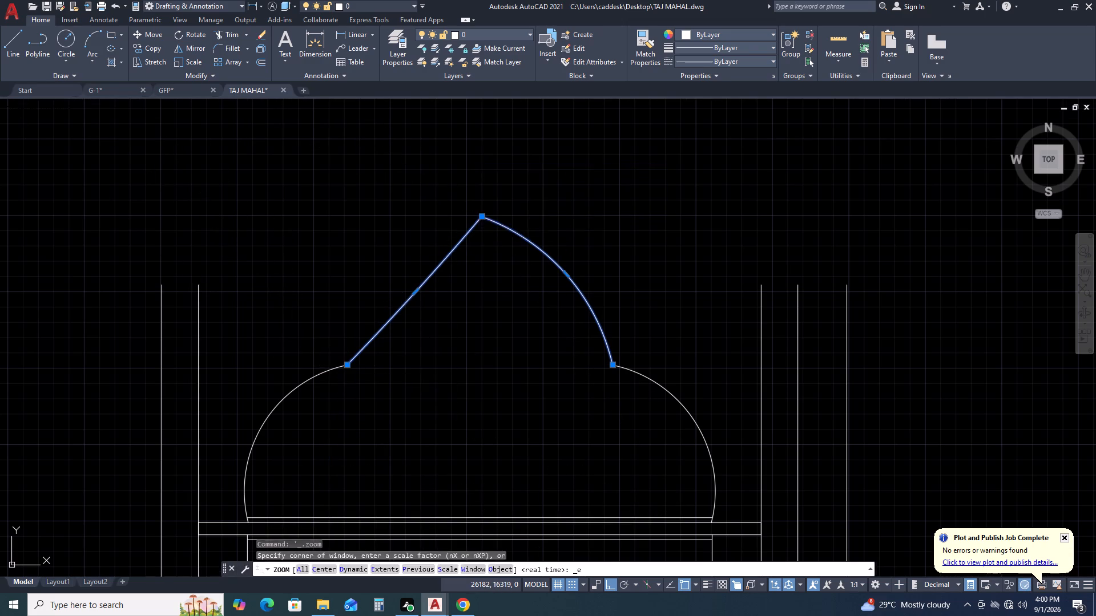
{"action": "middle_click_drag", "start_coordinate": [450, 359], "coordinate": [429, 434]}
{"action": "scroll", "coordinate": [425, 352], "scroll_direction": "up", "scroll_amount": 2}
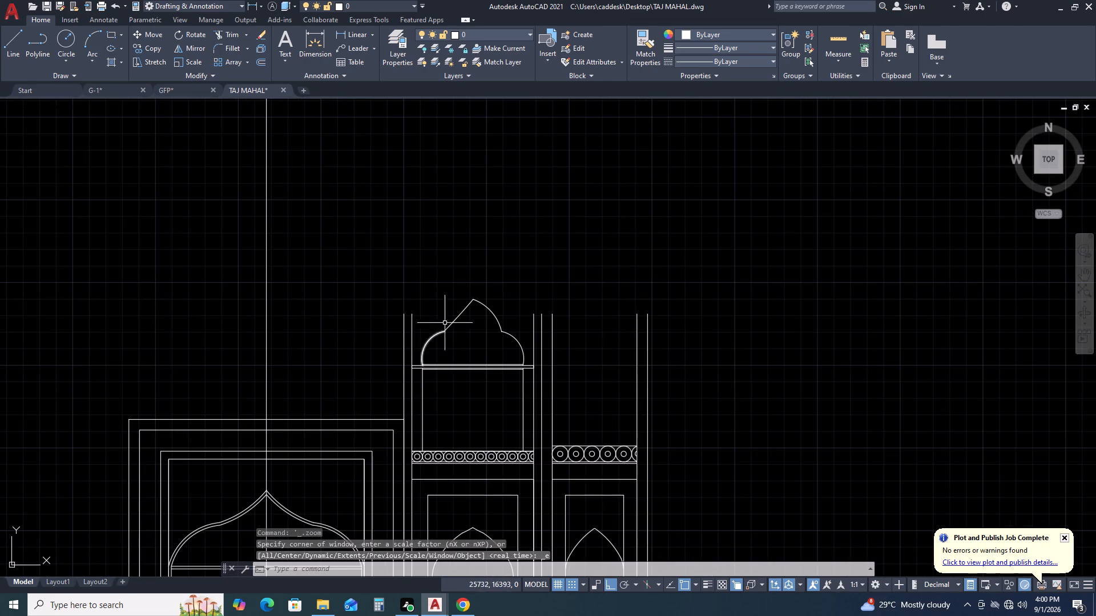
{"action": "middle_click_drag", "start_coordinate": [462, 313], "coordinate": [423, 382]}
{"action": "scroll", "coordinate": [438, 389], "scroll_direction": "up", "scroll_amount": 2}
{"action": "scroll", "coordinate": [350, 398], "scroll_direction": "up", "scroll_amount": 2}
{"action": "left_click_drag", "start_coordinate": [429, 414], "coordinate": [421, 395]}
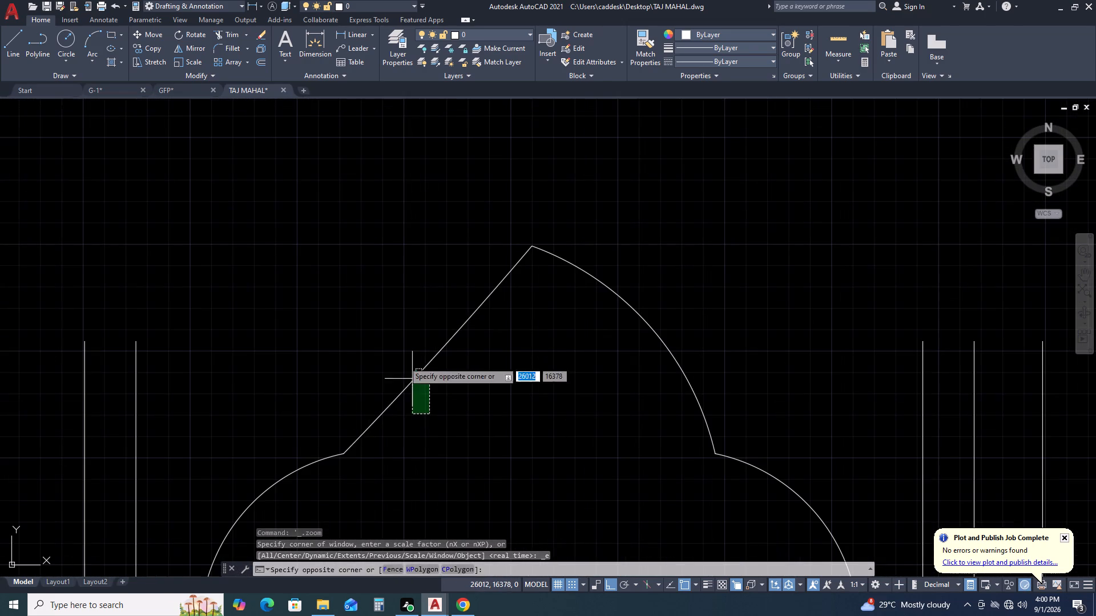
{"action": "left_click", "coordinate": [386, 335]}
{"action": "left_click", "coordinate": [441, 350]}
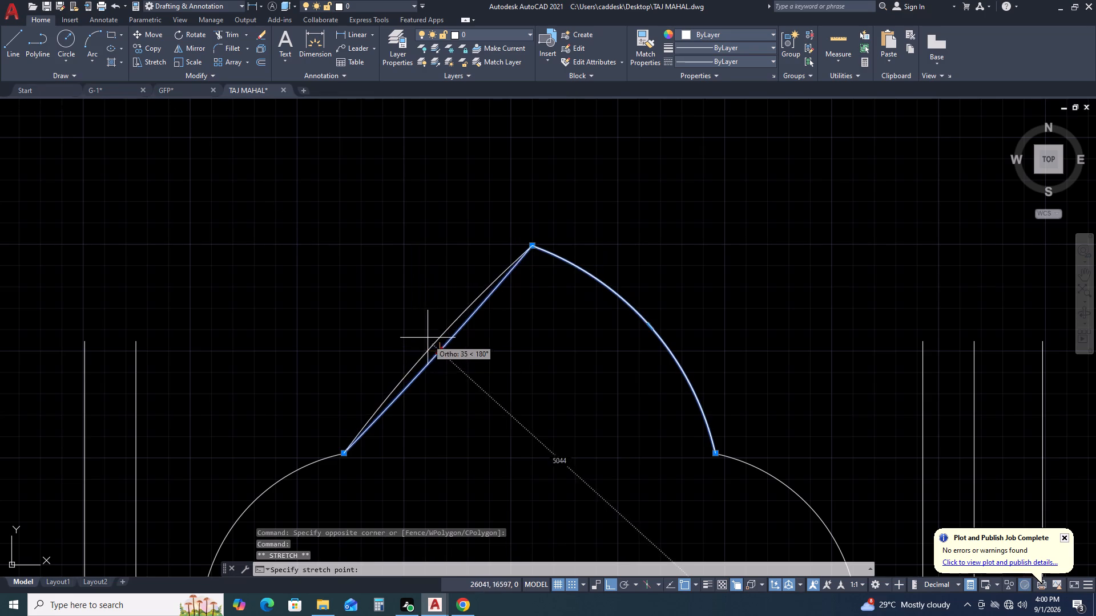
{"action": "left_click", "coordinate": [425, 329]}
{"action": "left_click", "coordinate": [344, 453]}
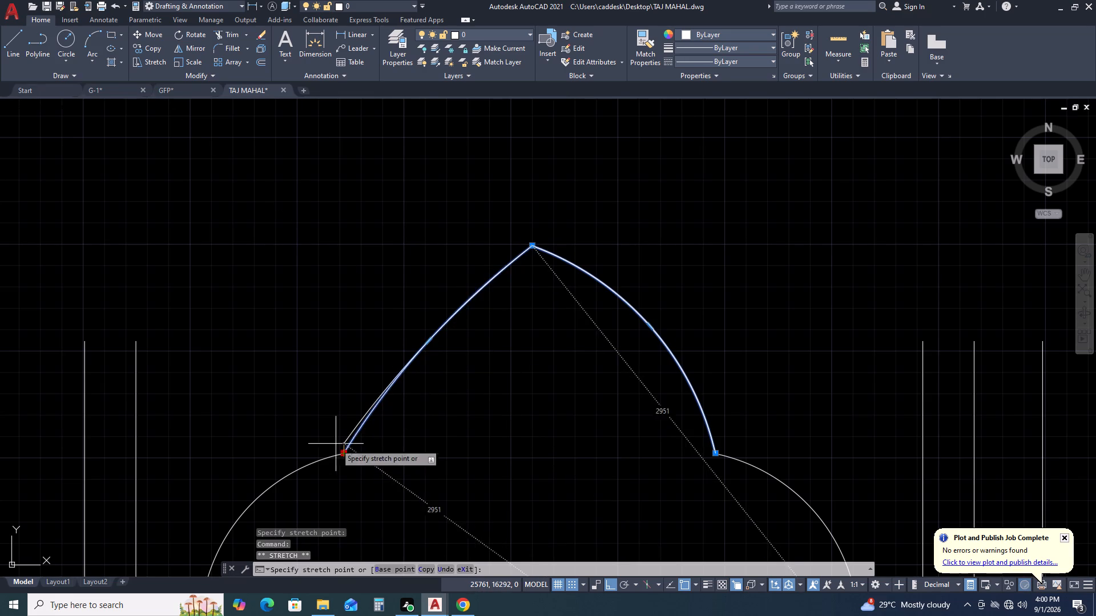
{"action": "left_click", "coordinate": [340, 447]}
Erase the whole dome outline above the strip: the pointed top and both side arcs.
{"action": "middle_click_drag", "start_coordinate": [448, 401], "coordinate": [406, 460]}
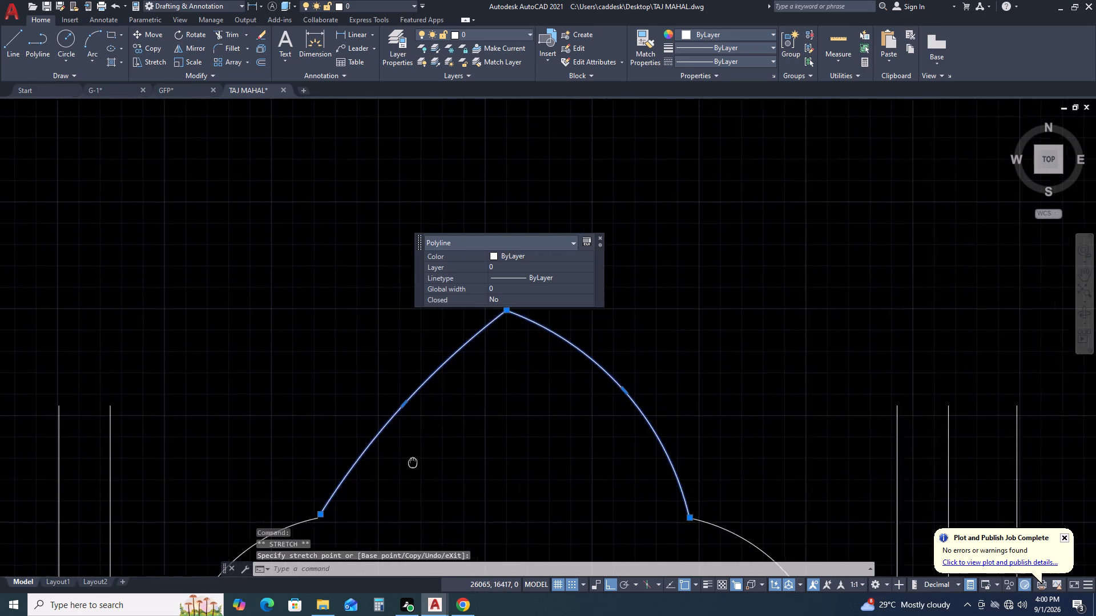
{"action": "scroll", "coordinate": [481, 416], "scroll_direction": "down", "scroll_amount": 2}
{"action": "middle_click_drag", "start_coordinate": [552, 422], "coordinate": [555, 378]}
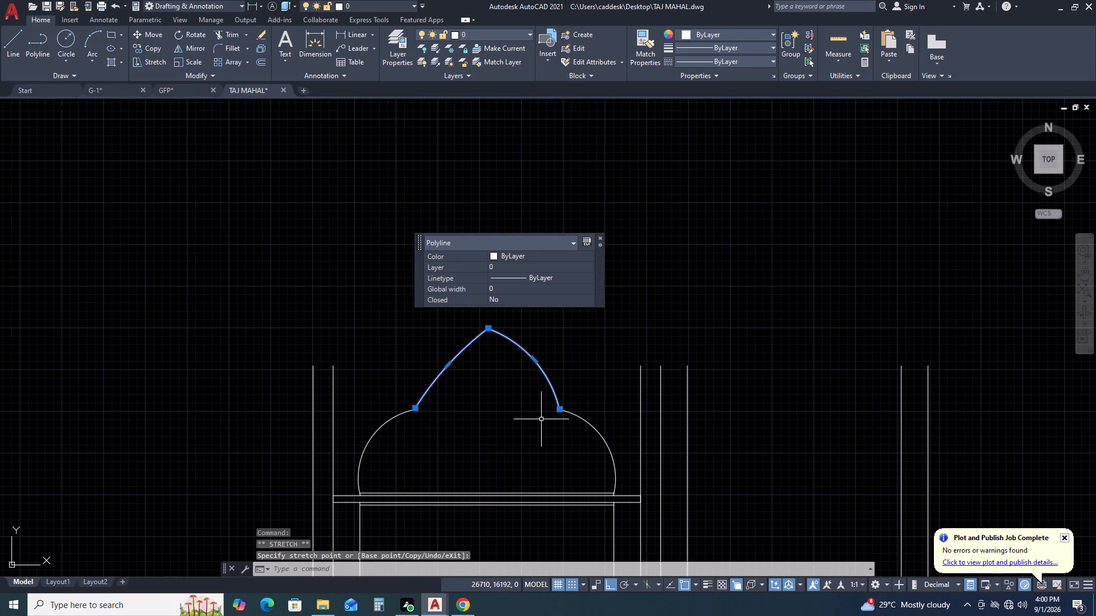
{"action": "key", "text": "Escape"}
{"action": "left_click", "coordinate": [586, 394]}
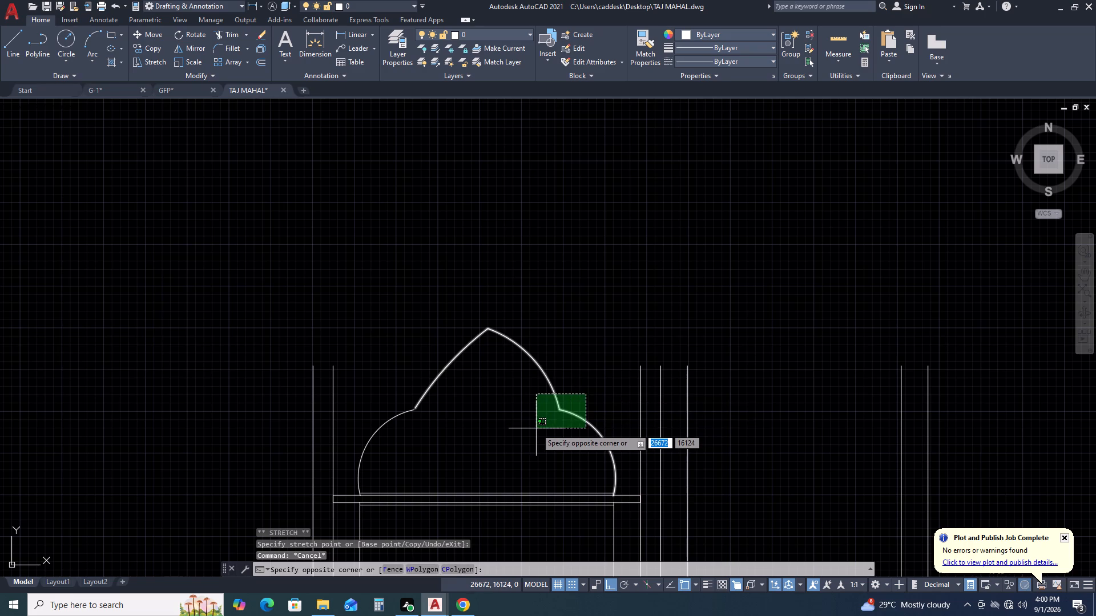
{"action": "left_click", "coordinate": [536, 428]}
{"action": "left_click_drag", "start_coordinate": [448, 425], "coordinate": [437, 423]}
{"action": "left_click", "coordinate": [374, 398]}
{"action": "key", "text": "Delete"}
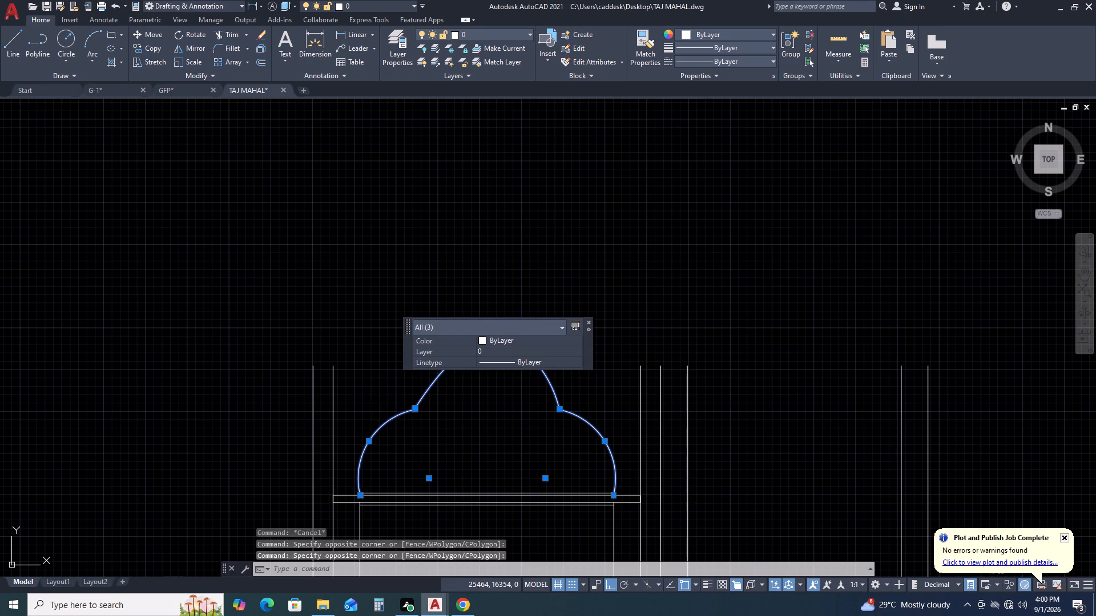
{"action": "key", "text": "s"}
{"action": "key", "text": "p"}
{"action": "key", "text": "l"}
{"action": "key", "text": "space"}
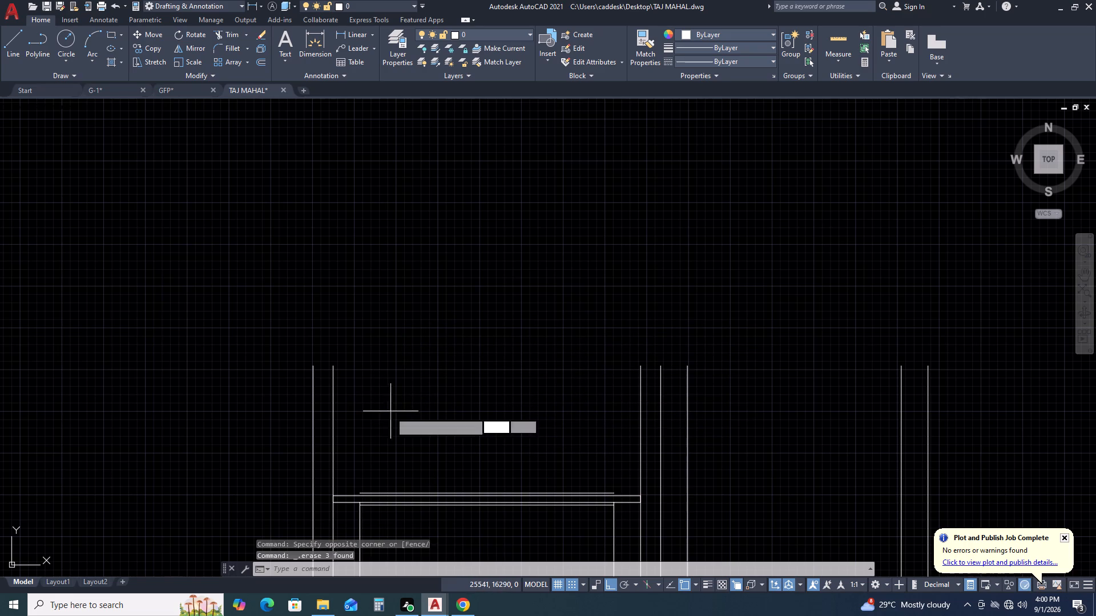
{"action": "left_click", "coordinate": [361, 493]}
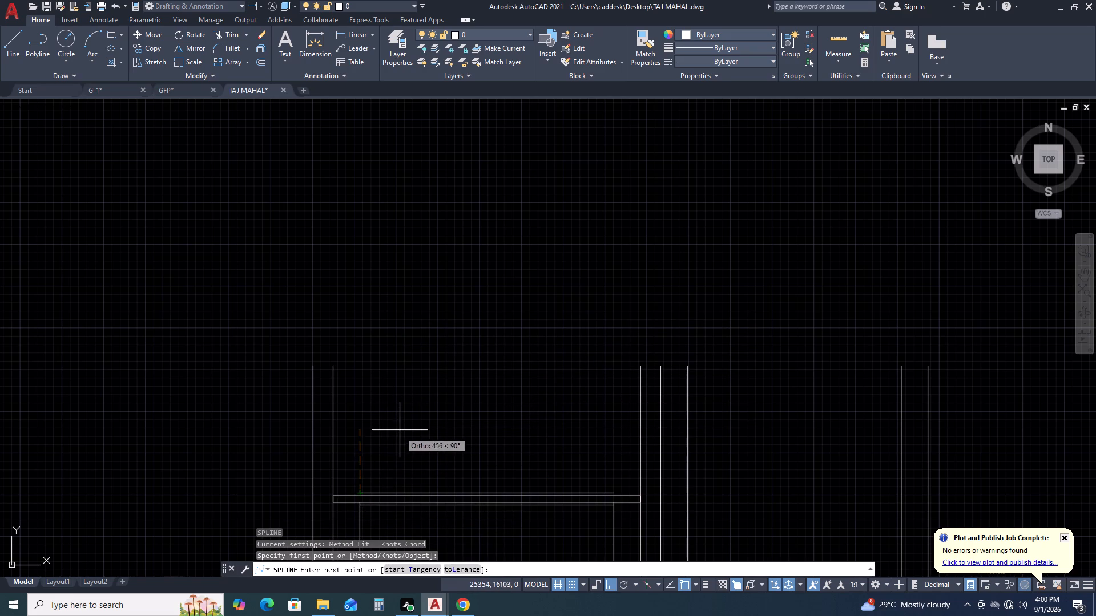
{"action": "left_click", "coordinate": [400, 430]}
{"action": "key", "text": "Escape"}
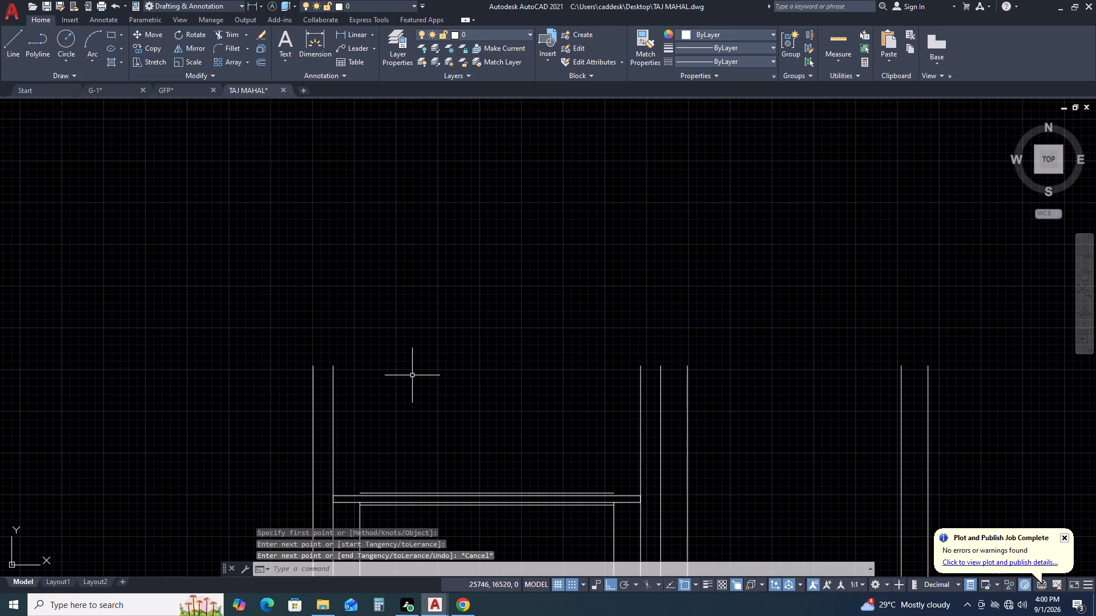
Undo the abandoned spline and the erasure of the whole dome outline.
{"action": "key", "text": "ctrl+z"}
{"action": "key", "text": "ctrl+z"}
Erase only the pointed top above the two side arcs.
{"action": "left_click", "coordinate": [530, 375]}
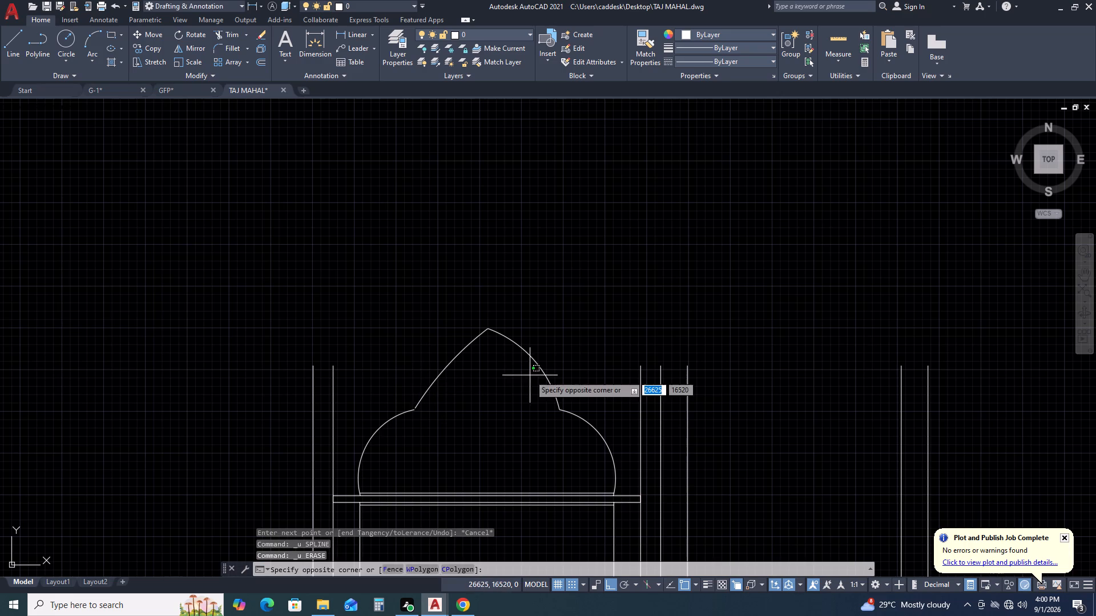
{"action": "left_click", "coordinate": [424, 319]}
{"action": "key", "text": "Delete"}
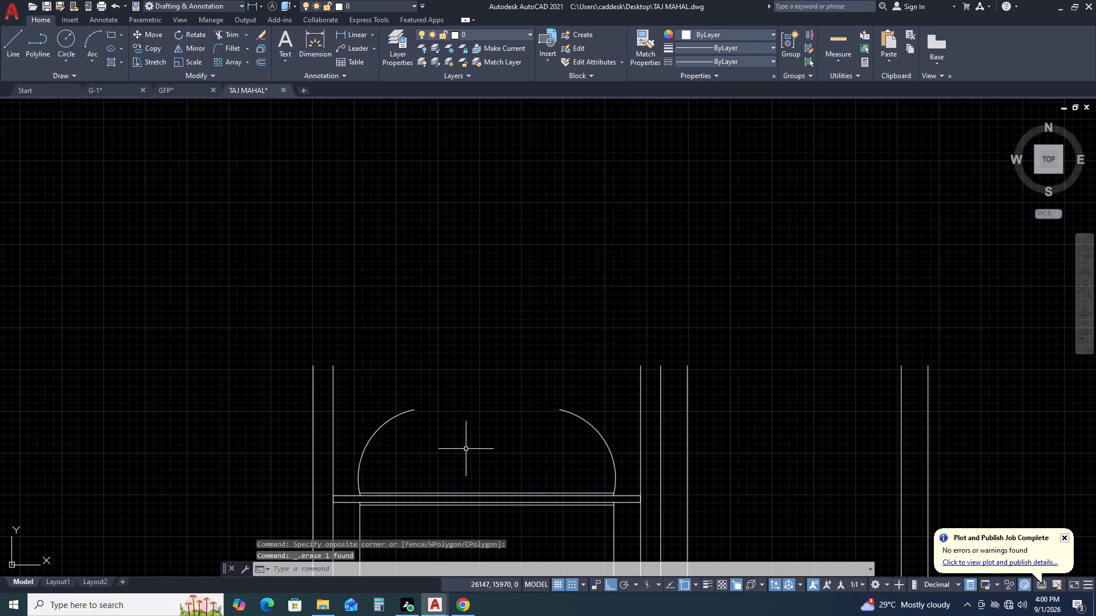
Draw a three-point spline from the left arc's upper end, first across toward the dome's middle and then straight up.
{"action": "type", "text": "SPL"}
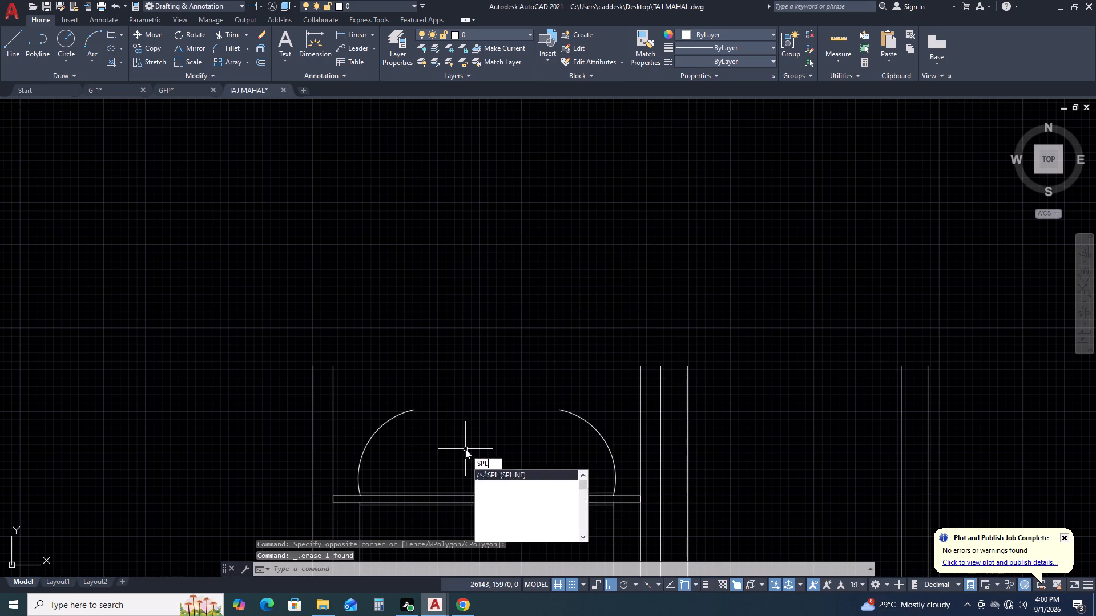
{"action": "key", "text": "space"}
{"action": "left_click", "coordinate": [413, 407]}
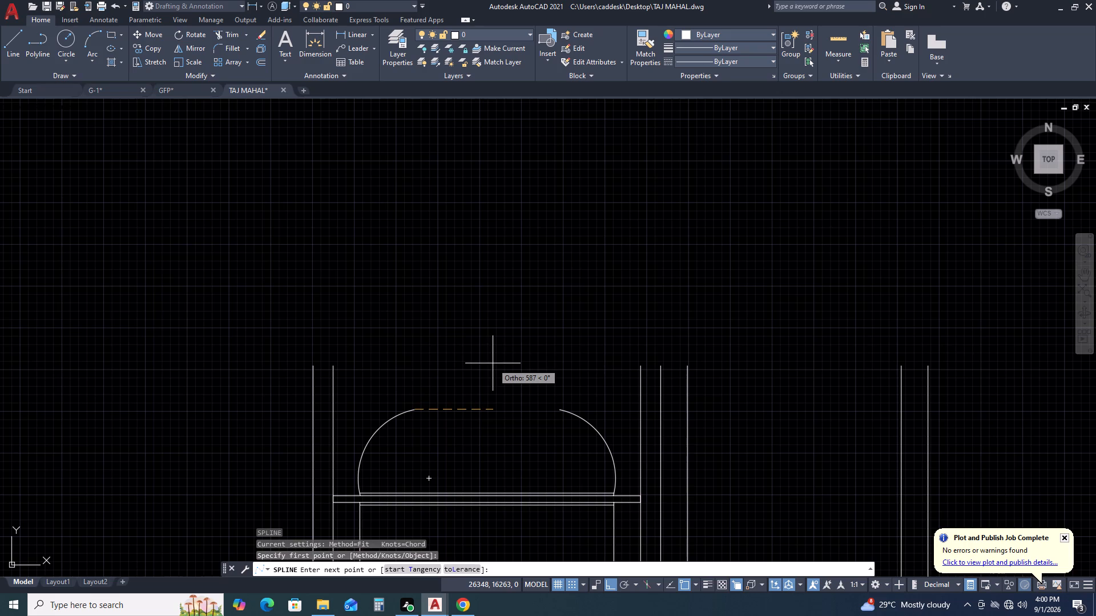
{"action": "left_click", "coordinate": [493, 363]}
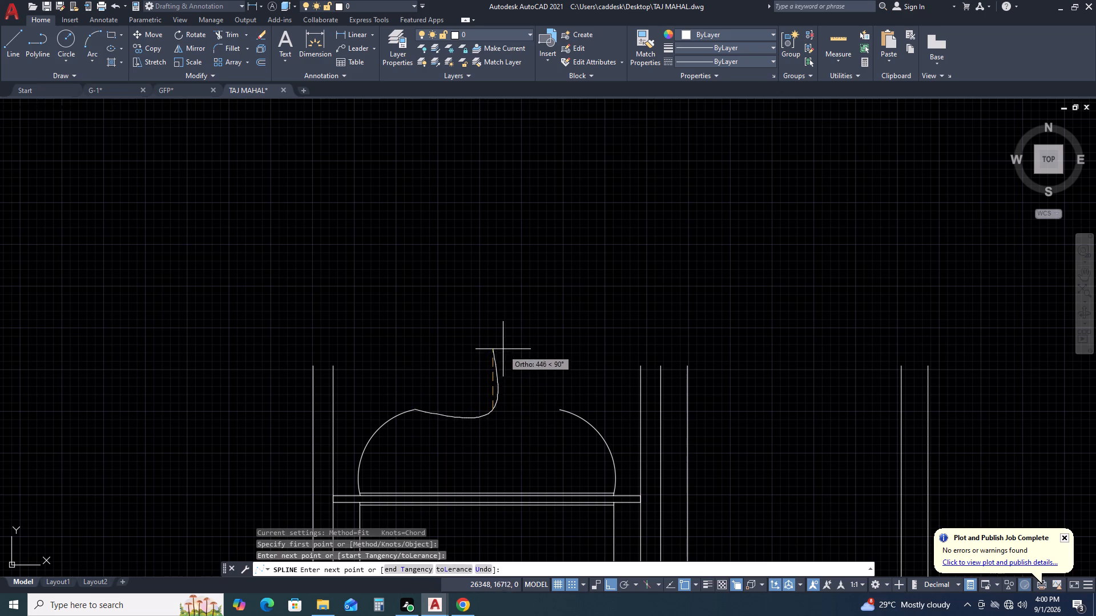
{"action": "left_click", "coordinate": [513, 299]}
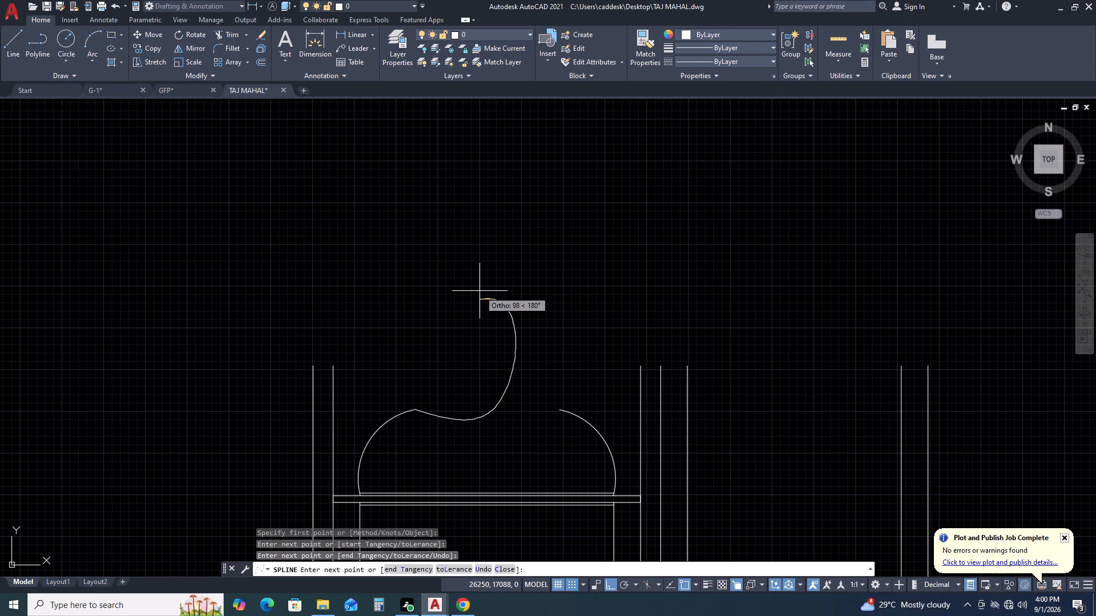
{"action": "key", "text": "Return"}
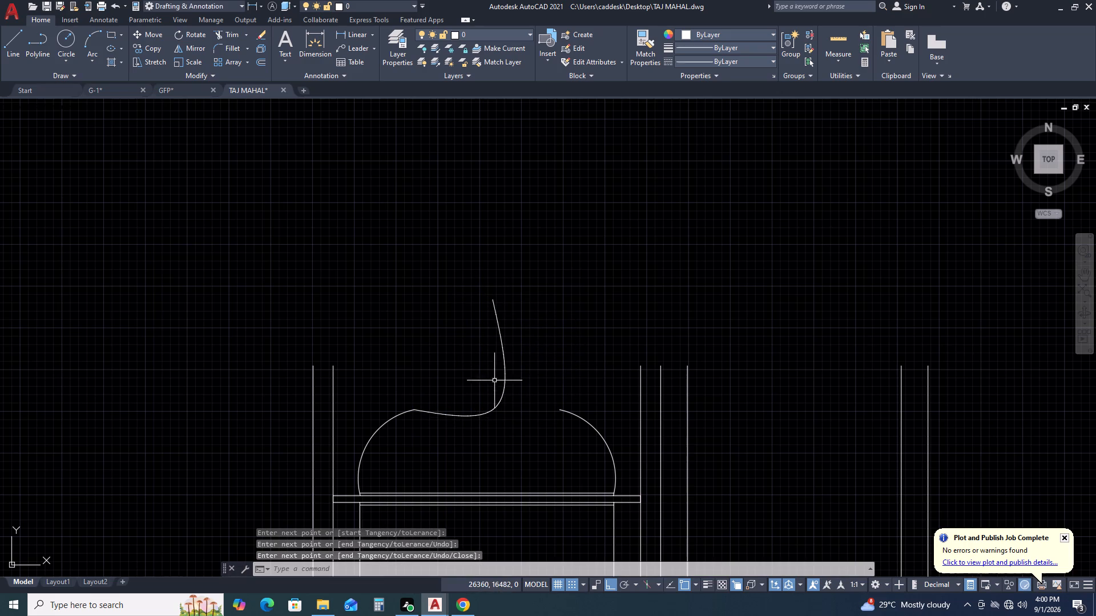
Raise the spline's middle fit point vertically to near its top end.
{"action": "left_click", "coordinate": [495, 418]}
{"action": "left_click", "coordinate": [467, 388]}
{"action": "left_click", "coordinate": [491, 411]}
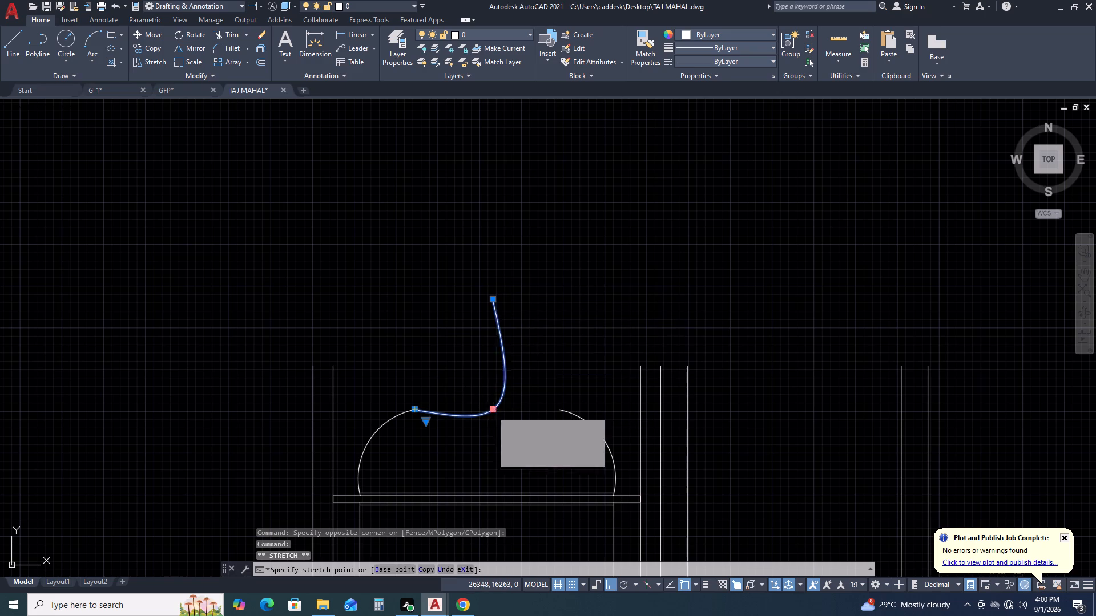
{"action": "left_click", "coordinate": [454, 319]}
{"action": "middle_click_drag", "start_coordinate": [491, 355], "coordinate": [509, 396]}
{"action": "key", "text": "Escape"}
Move the spline's middle fit point down and left along the curve, and lower its top end straight down to flatten it.
{"action": "middle_click_drag", "start_coordinate": [530, 437], "coordinate": [551, 366]}
{"action": "left_click", "coordinate": [501, 348]}
{"action": "left_click", "coordinate": [476, 343]}
{"action": "middle_click_drag", "start_coordinate": [477, 371], "coordinate": [479, 380]}
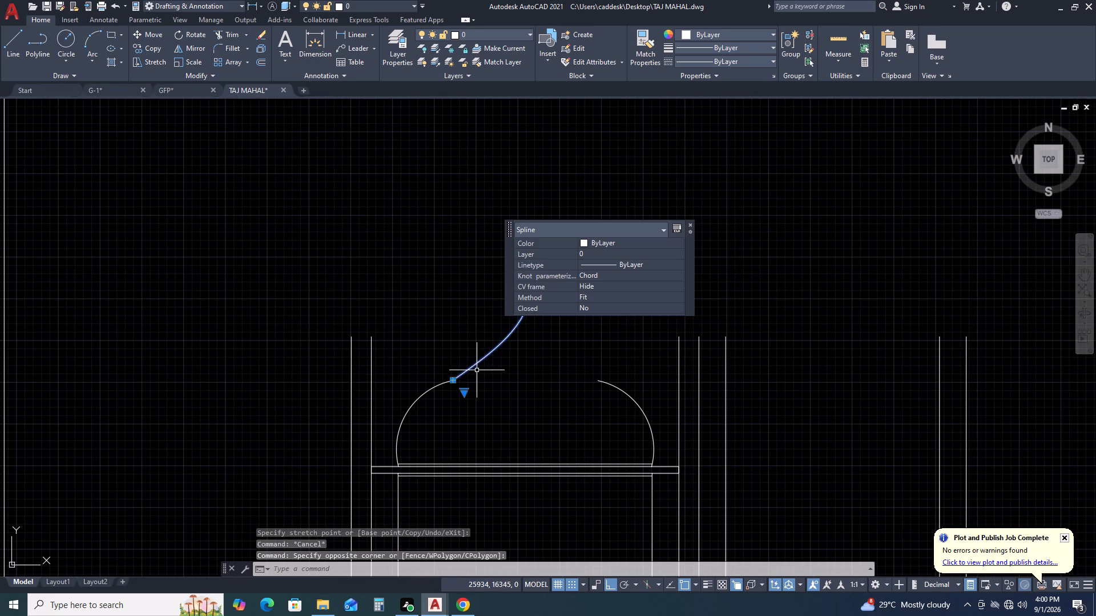
{"action": "middle_click_drag", "start_coordinate": [479, 380], "coordinate": [481, 400]}
{"action": "middle_click_drag", "start_coordinate": [539, 414], "coordinate": [466, 425]}
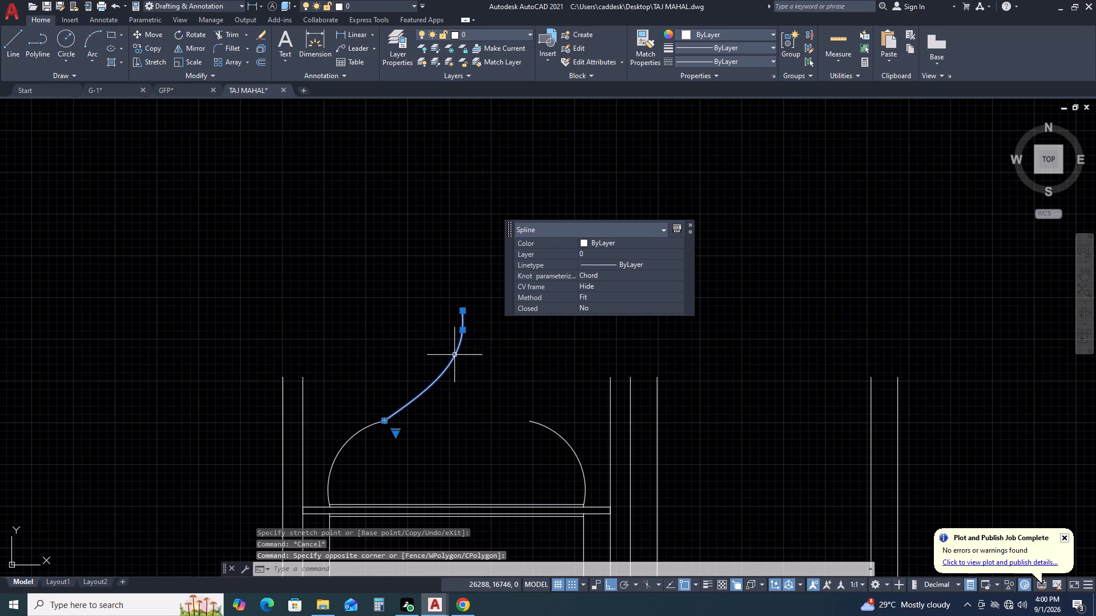
{"action": "left_click", "coordinate": [462, 328]}
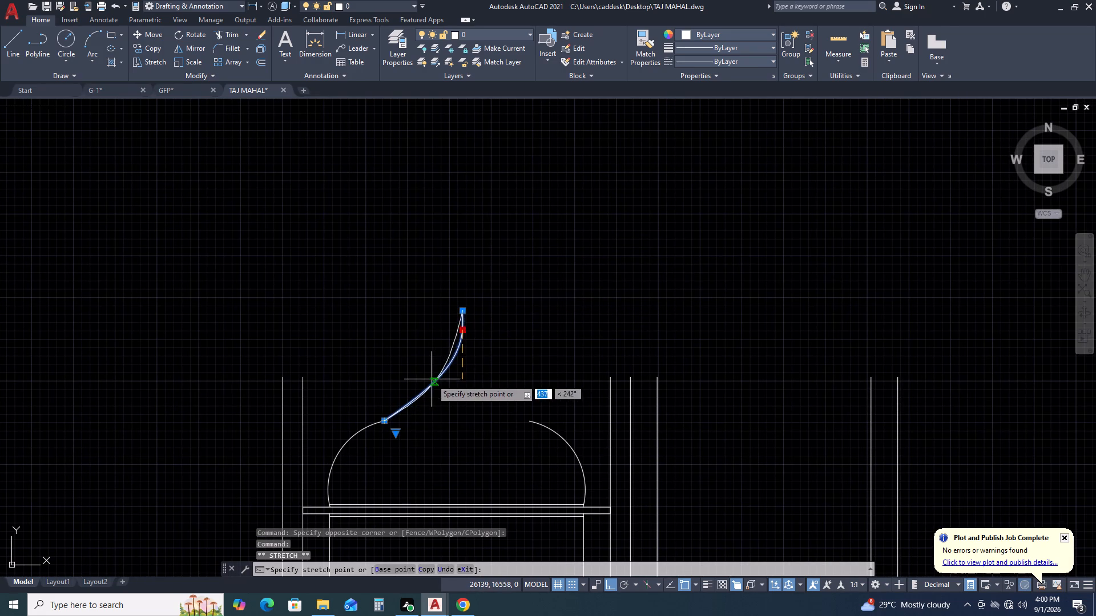
{"action": "left_click", "coordinate": [436, 377]}
{"action": "left_click", "coordinate": [463, 309]}
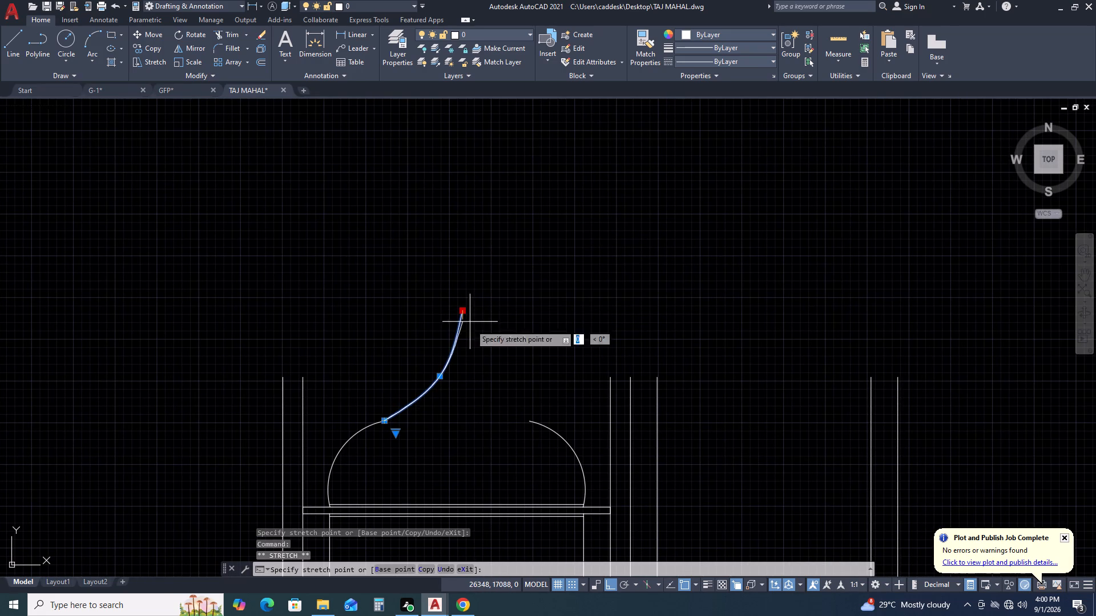
{"action": "left_click", "coordinate": [463, 363]}
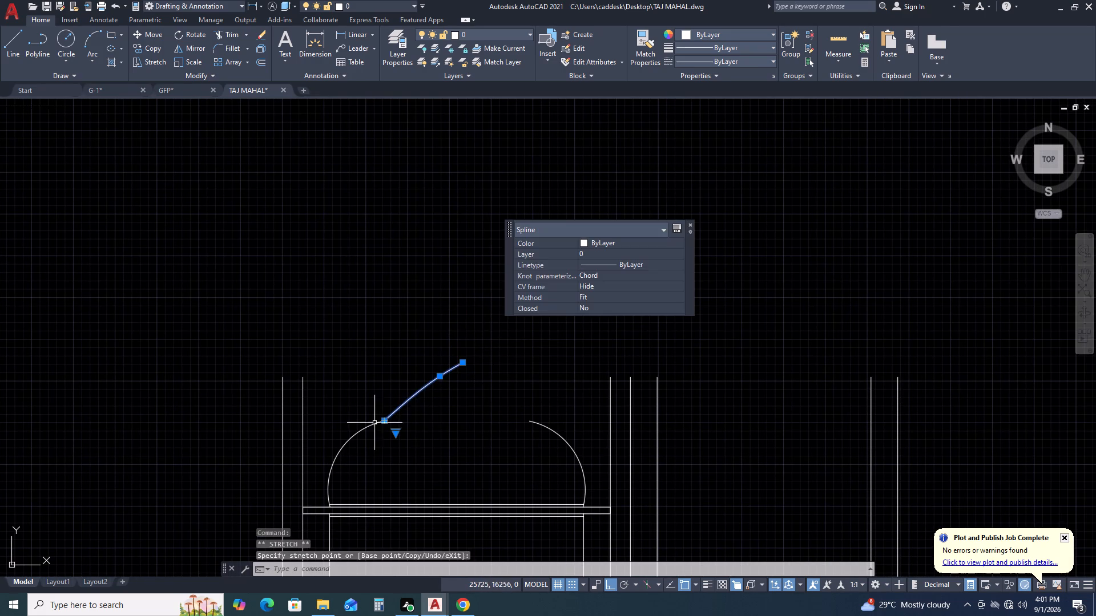
{"action": "key", "text": "Escape"}
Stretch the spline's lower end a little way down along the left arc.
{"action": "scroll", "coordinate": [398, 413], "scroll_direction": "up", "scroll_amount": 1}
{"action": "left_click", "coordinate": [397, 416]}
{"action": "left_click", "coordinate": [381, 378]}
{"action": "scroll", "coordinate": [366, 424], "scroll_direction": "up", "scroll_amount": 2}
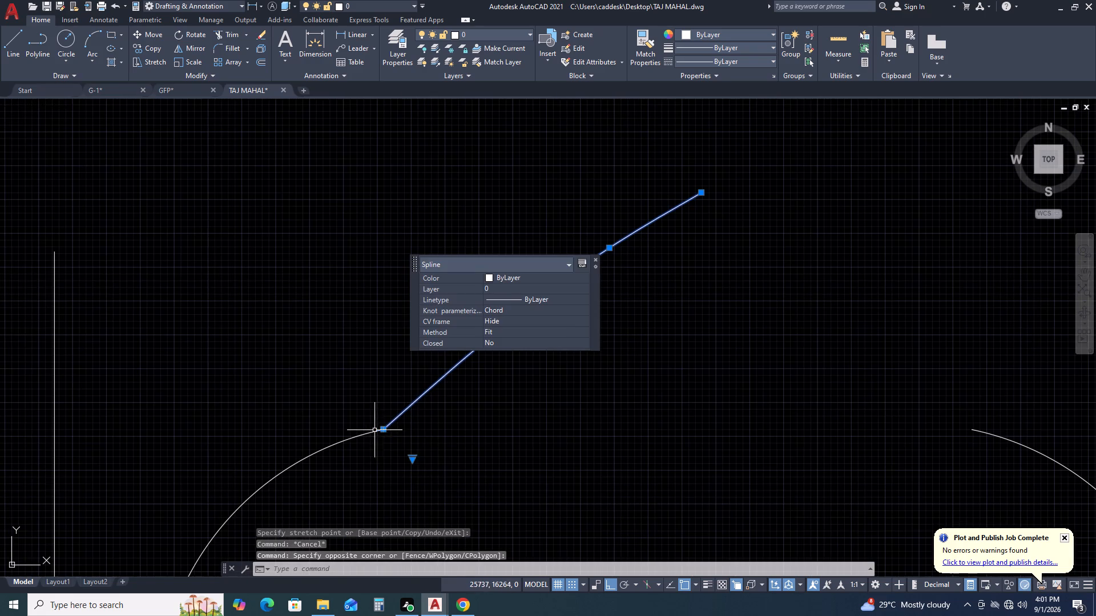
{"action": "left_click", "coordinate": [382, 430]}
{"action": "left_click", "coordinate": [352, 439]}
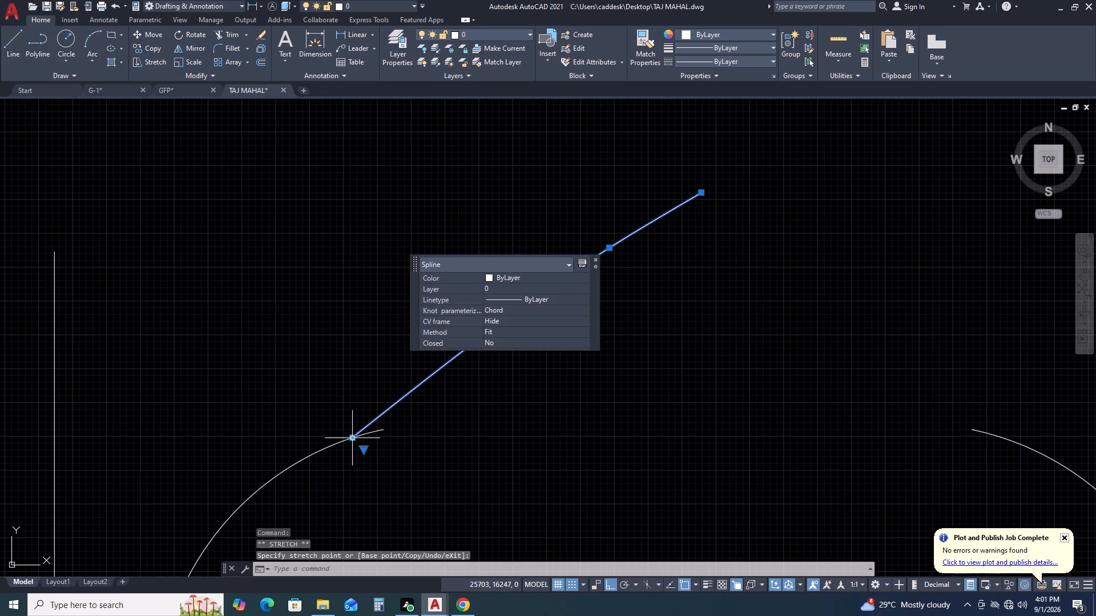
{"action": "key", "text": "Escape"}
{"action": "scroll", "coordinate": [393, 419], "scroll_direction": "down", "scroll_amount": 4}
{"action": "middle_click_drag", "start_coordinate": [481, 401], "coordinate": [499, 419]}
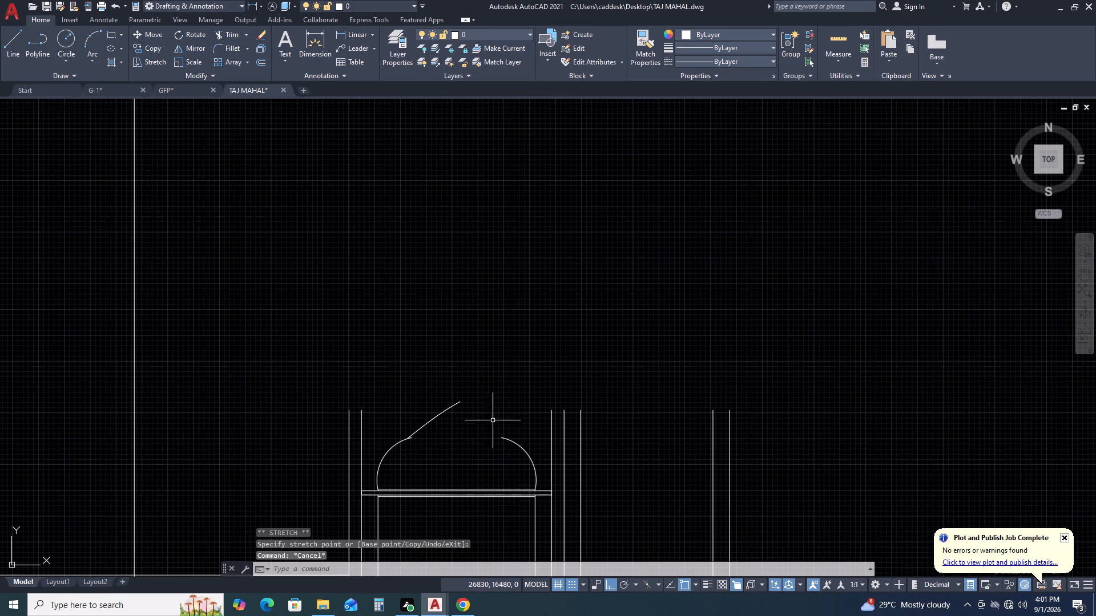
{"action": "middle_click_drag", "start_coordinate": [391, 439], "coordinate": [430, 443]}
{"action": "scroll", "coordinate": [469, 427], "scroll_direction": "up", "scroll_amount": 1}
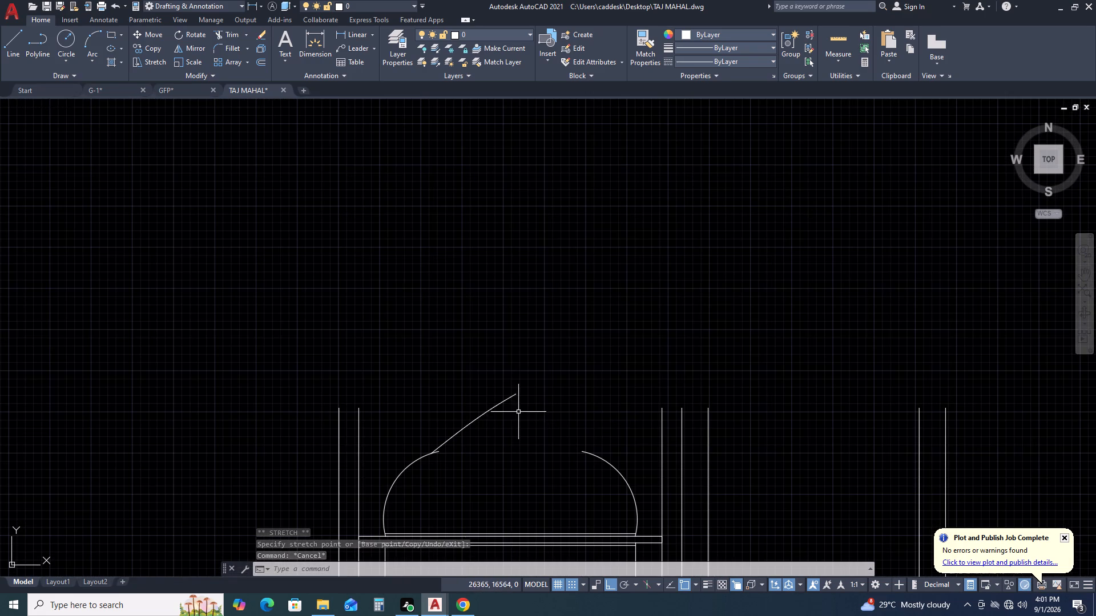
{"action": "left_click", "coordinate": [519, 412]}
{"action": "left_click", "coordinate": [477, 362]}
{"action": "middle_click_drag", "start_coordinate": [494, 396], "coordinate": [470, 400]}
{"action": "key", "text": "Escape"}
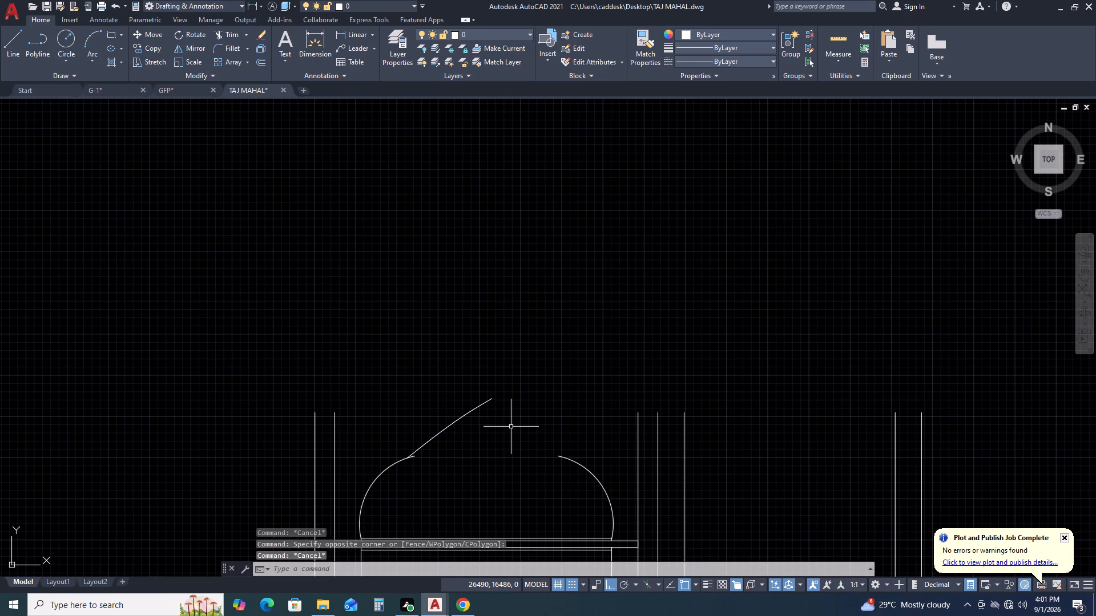
Draw a vertical centre line from the midpoint of the strip's top edge up past the spline's top end.
{"action": "key", "text": "l"}
{"action": "key", "text": "space"}
{"action": "middle_click_drag", "start_coordinate": [538, 406], "coordinate": [511, 320]}
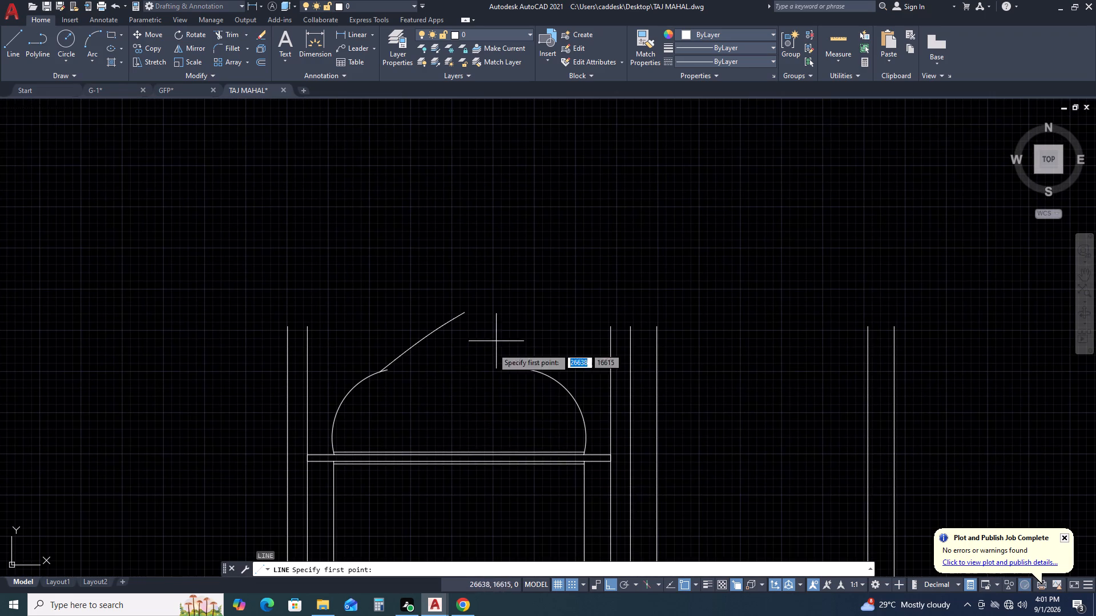
{"action": "left_click", "coordinate": [459, 453]}
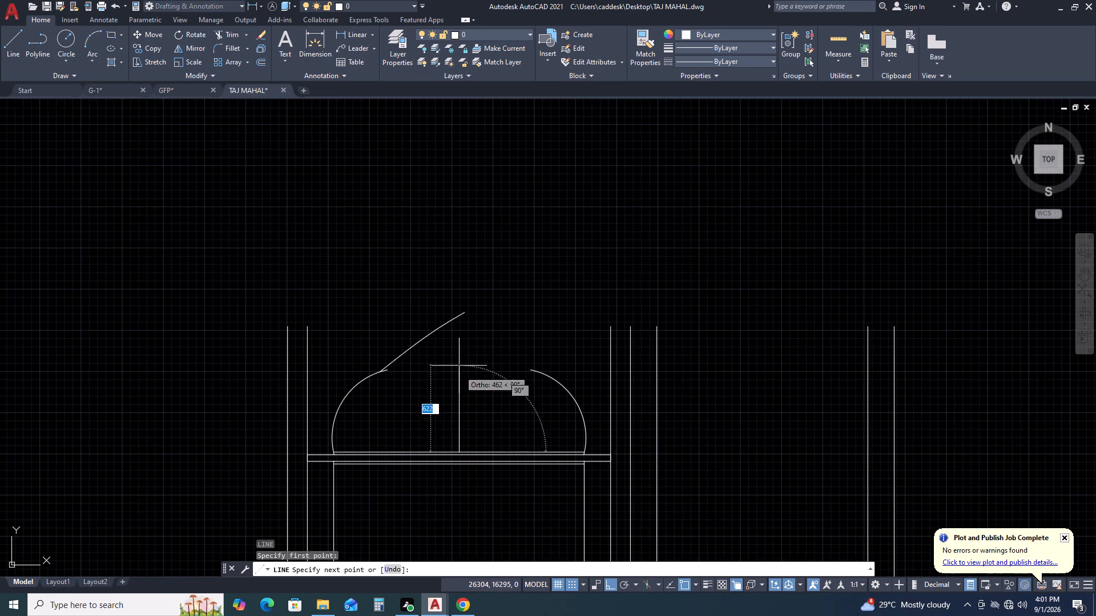
{"action": "left_click", "coordinate": [456, 256]}
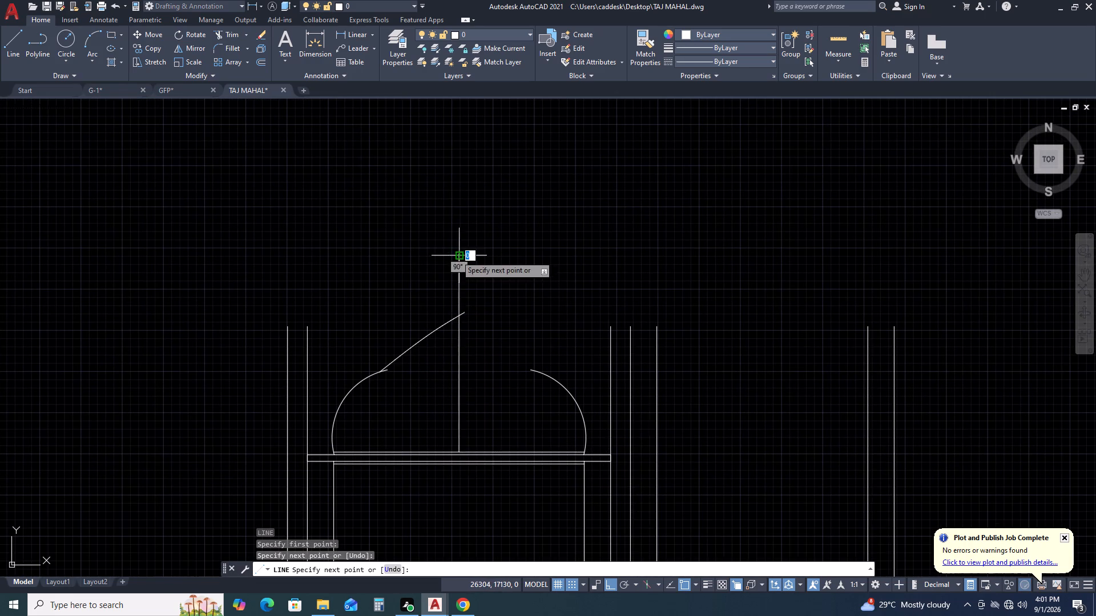
{"action": "key", "text": "Escape"}
Stretch the spline's top end horizontally onto the vertical centre line.
{"action": "middle_click_drag", "start_coordinate": [428, 318], "coordinate": [482, 339]}
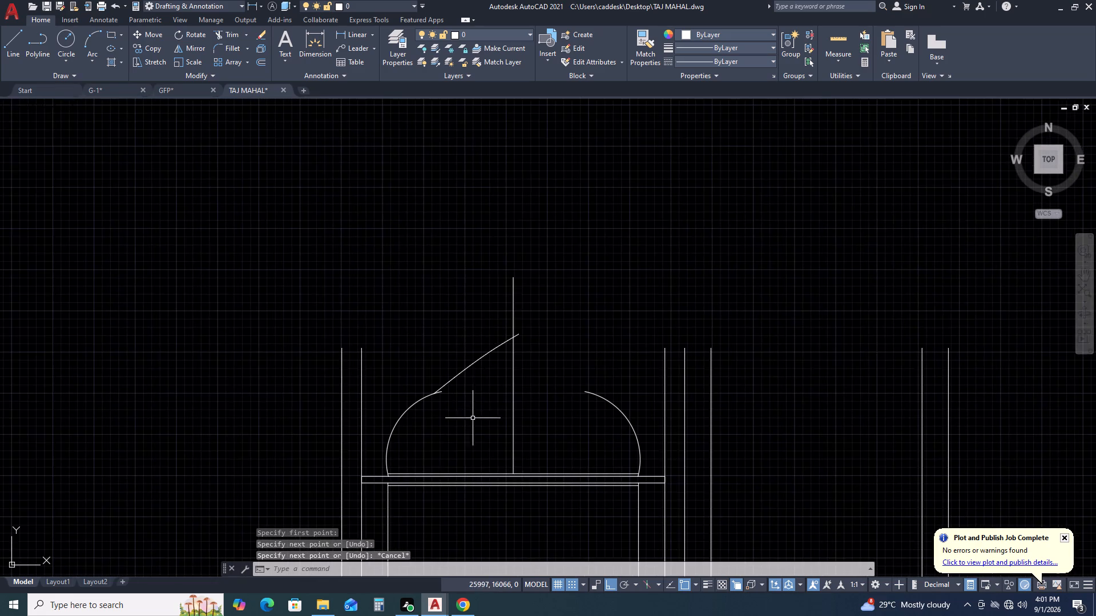
{"action": "scroll", "coordinate": [473, 418], "scroll_direction": "up", "scroll_amount": 1}
{"action": "left_click", "coordinate": [481, 309]}
{"action": "left_click", "coordinate": [450, 374]}
{"action": "middle_click_drag", "start_coordinate": [483, 396], "coordinate": [301, 421]}
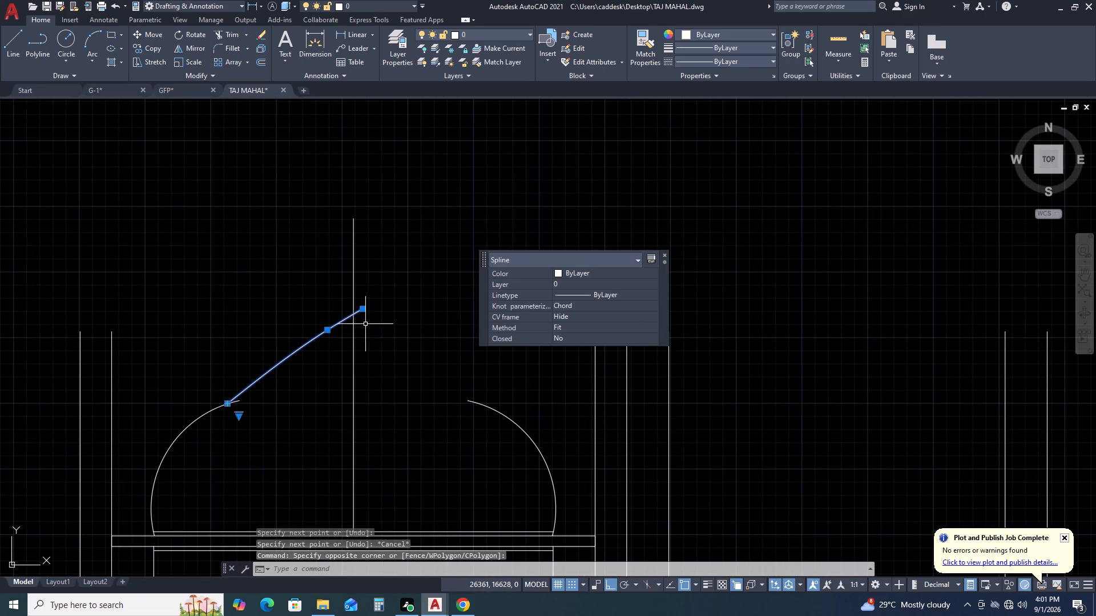
{"action": "left_click", "coordinate": [362, 309]}
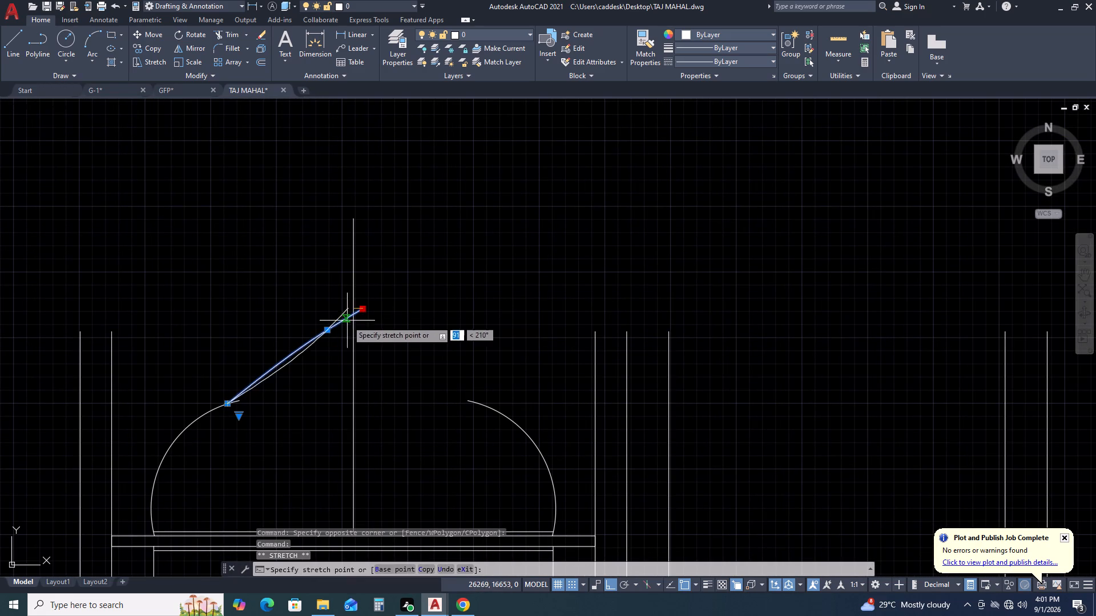
{"action": "left_click", "coordinate": [353, 325]}
Stretch the spline's lower end further down onto the left arc, just short of the arc's upper end.
{"action": "middle_click_drag", "start_coordinate": [260, 424], "coordinate": [308, 382]}
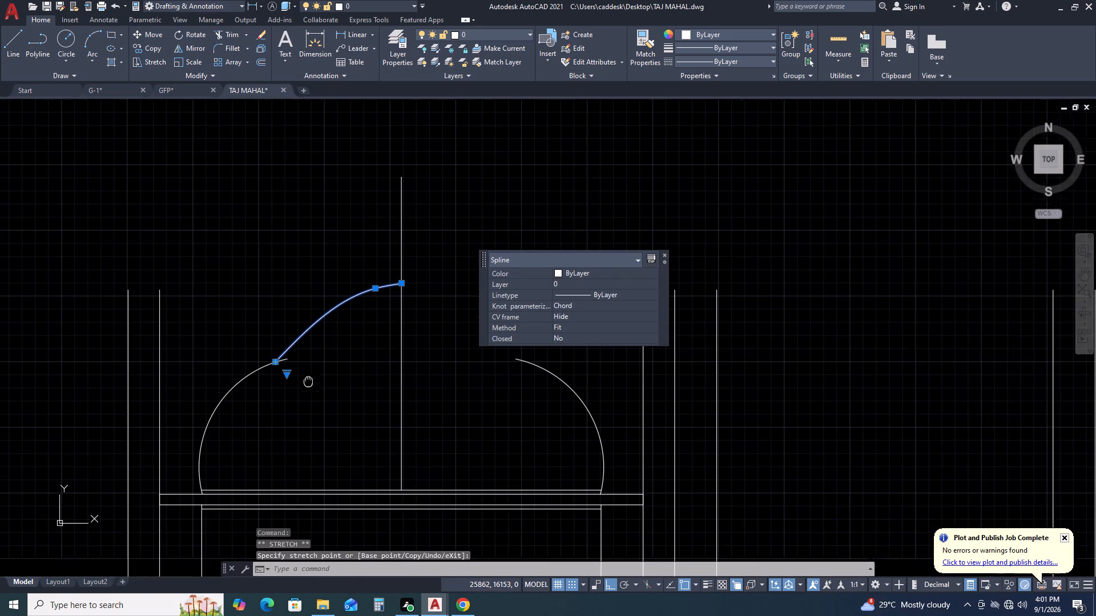
{"action": "scroll", "coordinate": [285, 364], "scroll_direction": "up", "scroll_amount": 1}
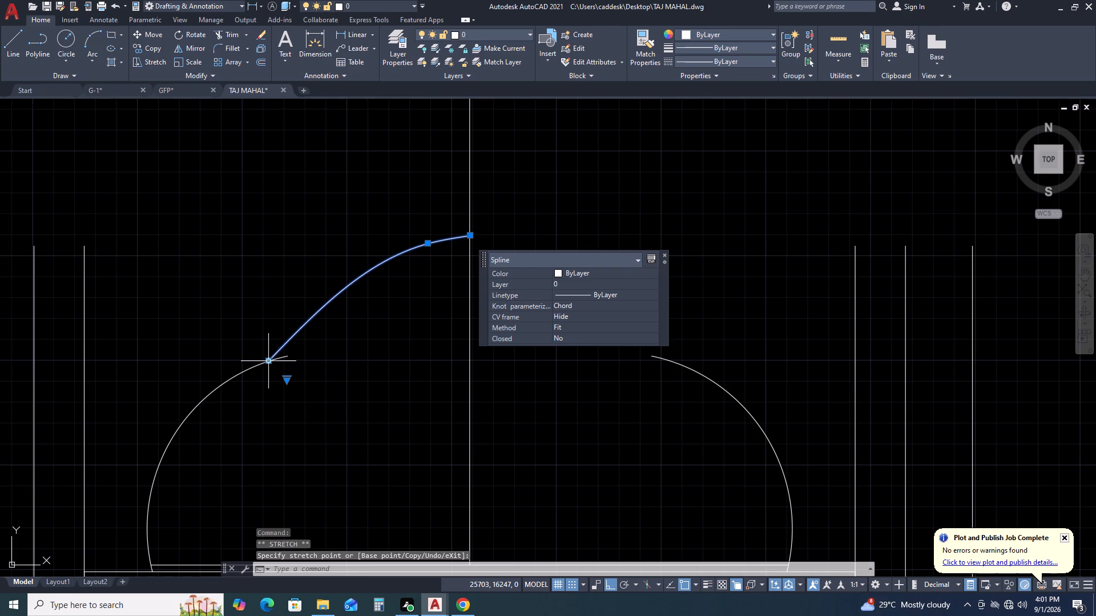
{"action": "left_click", "coordinate": [268, 361]}
{"action": "left_click", "coordinate": [244, 371]}
Move the spline's middle fit point to about halfway along the curve and lower it slightly for a gentle outward bow.
{"action": "middle_click_drag", "start_coordinate": [359, 308], "coordinate": [366, 354]}
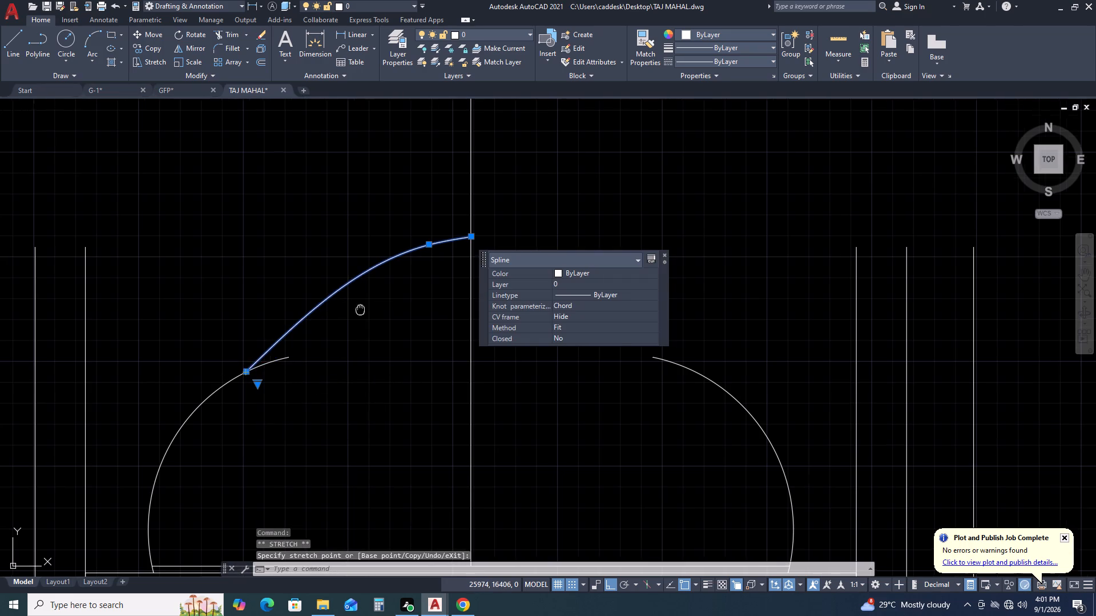
{"action": "middle_click_drag", "start_coordinate": [366, 354], "coordinate": [368, 361]}
{"action": "left_click", "coordinate": [437, 296]}
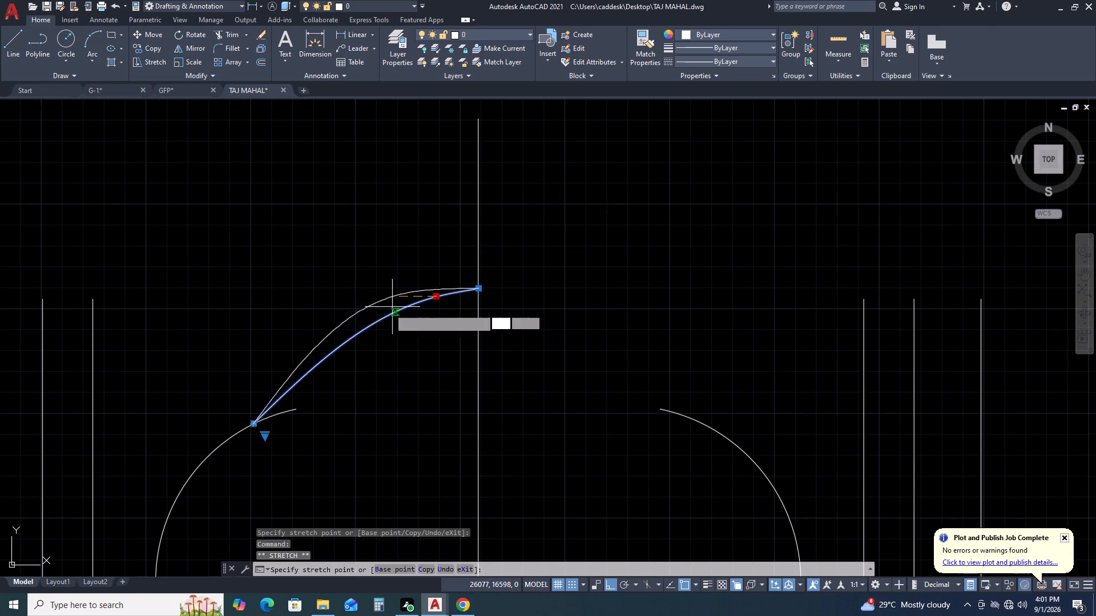
{"action": "left_click", "coordinate": [356, 332]}
{"action": "left_click", "coordinate": [352, 337]}
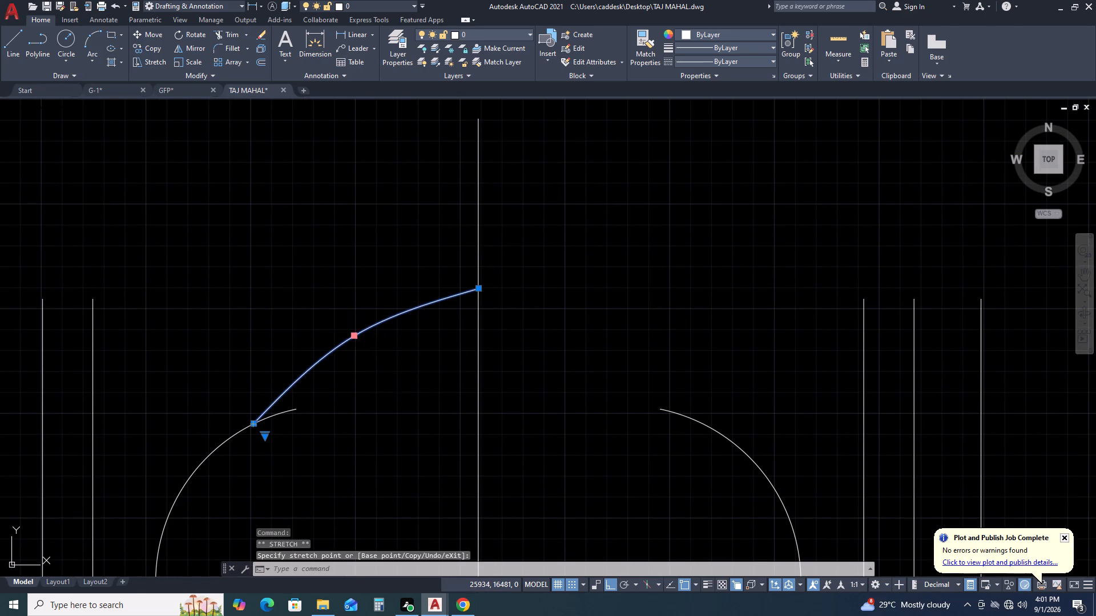
{"action": "left_click", "coordinate": [365, 347]}
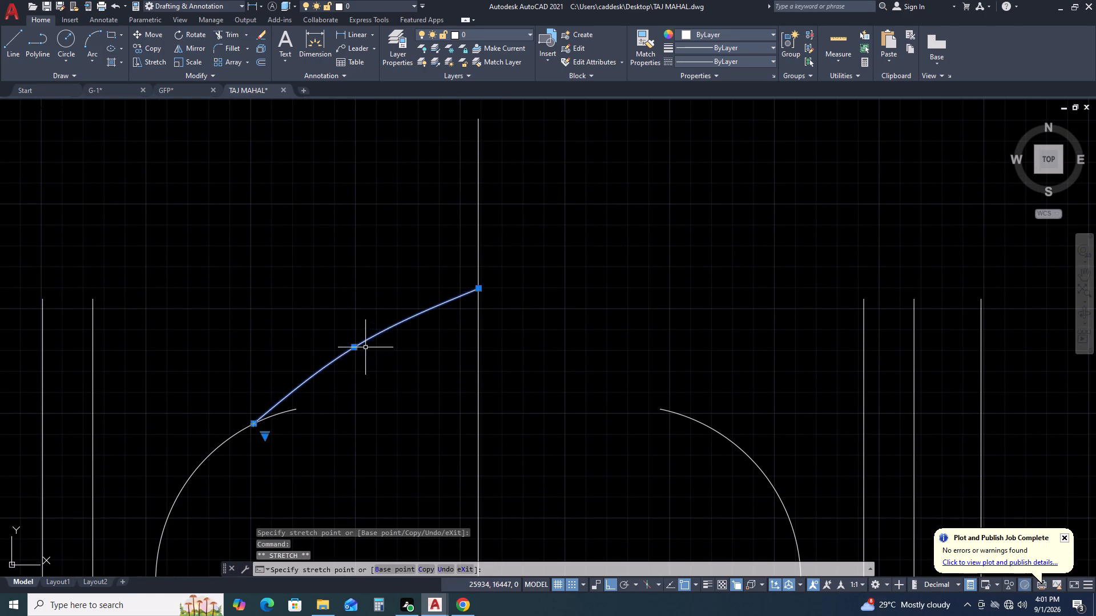
{"action": "middle_click_drag", "start_coordinate": [396, 351], "coordinate": [485, 370]}
{"action": "key", "text": "Escape"}
{"action": "scroll", "coordinate": [527, 383], "scroll_direction": "down", "scroll_amount": 4}
{"action": "middle_click_drag", "start_coordinate": [583, 406], "coordinate": [601, 397]}
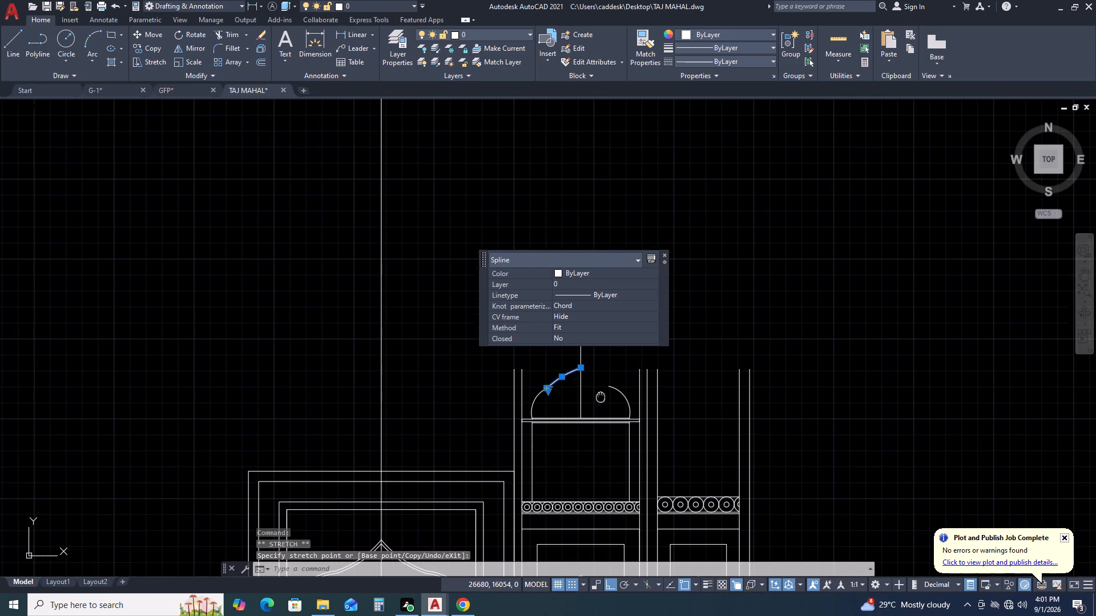
{"action": "key", "text": "Escape"}
Trim the short end of the left arc that projects past the spline on the dome's left side.
{"action": "type", "text": "TR"}
{"action": "key", "text": "space"}
{"action": "scroll", "coordinate": [558, 388], "scroll_direction": "up", "scroll_amount": 2}
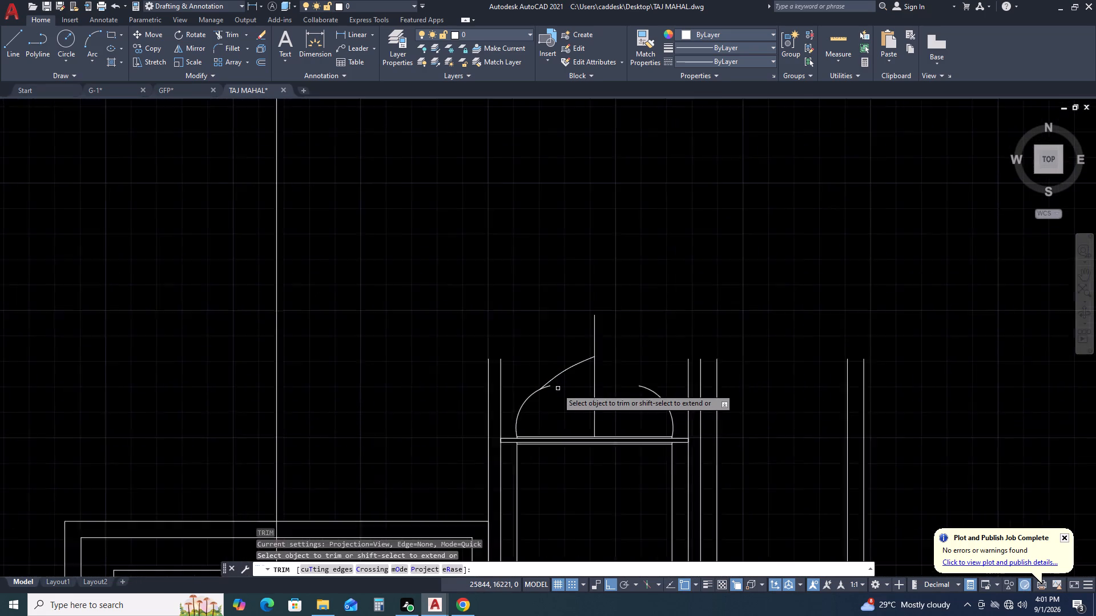
{"action": "left_click", "coordinate": [541, 385]}
{"action": "scroll", "coordinate": [636, 395], "scroll_direction": "down", "scroll_amount": 2}
{"action": "key", "text": "Escape"}
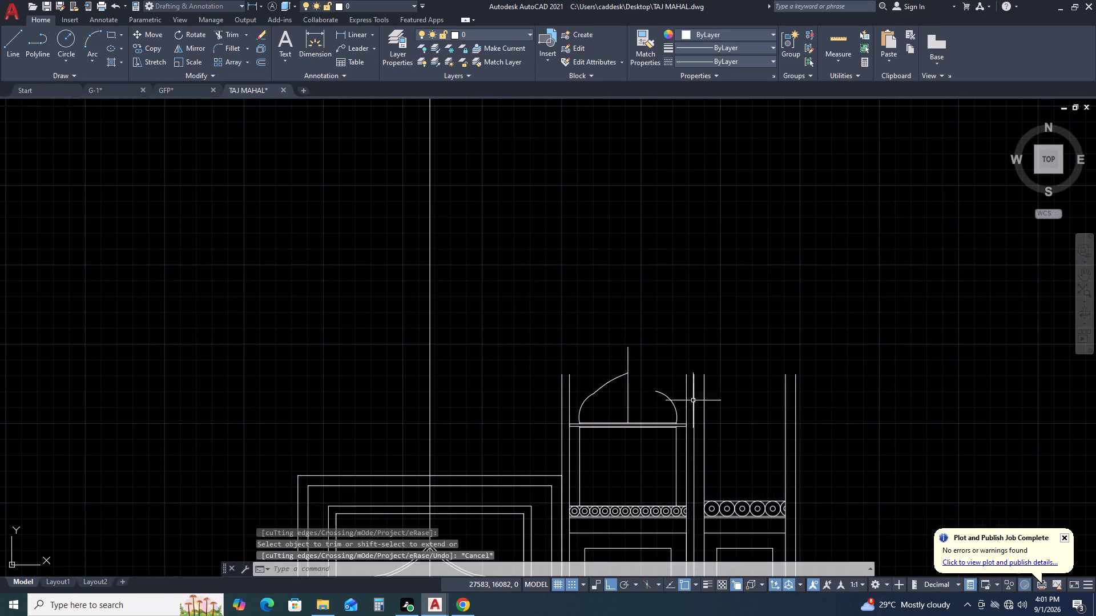
Mirror the left spline about the dome's vertical centre line, keeping the original.
{"action": "scroll", "coordinate": [660, 398], "scroll_direction": "up", "scroll_amount": 2}
{"action": "left_click", "coordinate": [676, 378]}
{"action": "left_click", "coordinate": [647, 396]}
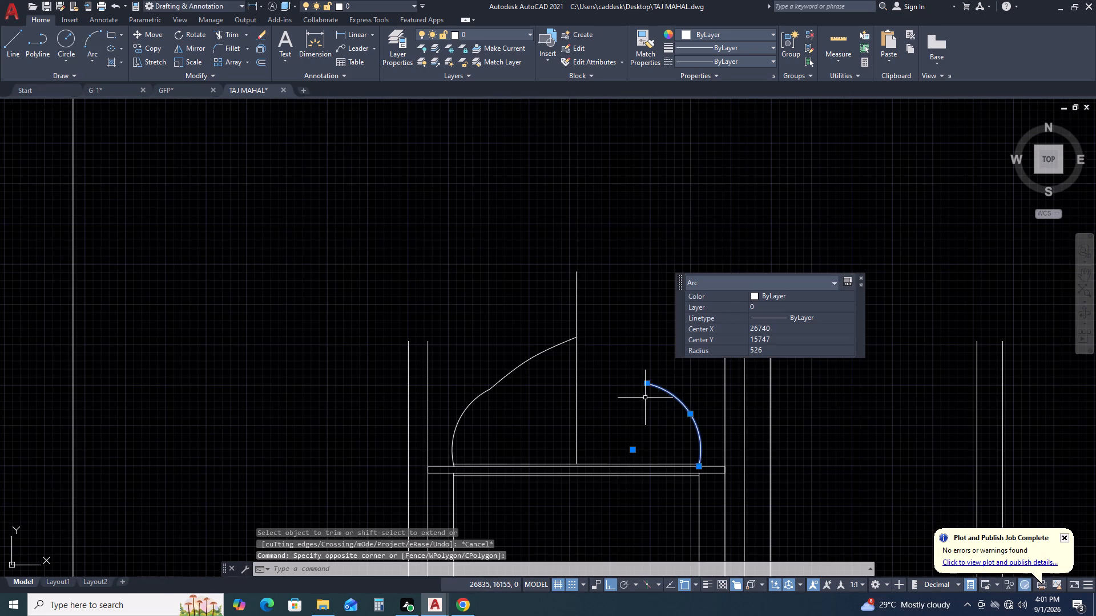
{"action": "key", "text": "Escape"}
{"action": "left_click_drag", "start_coordinate": [534, 375], "coordinate": [528, 368]}
{"action": "left_click", "coordinate": [509, 344]}
{"action": "key", "text": "m"}
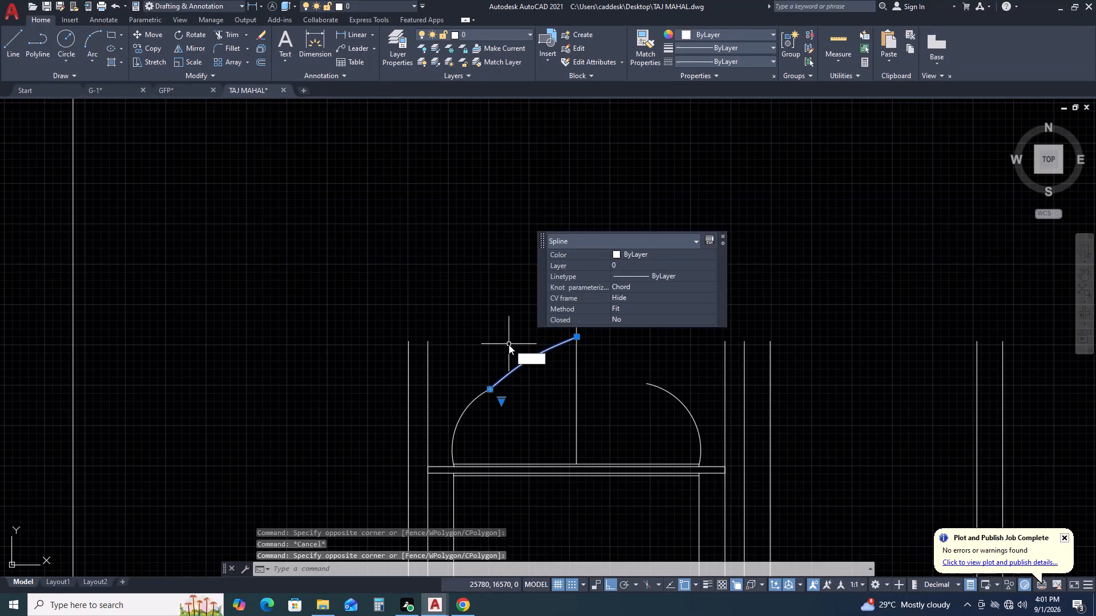
{"action": "key", "text": "i"}
{"action": "key", "text": "space"}
{"action": "left_click_drag", "start_coordinate": [576, 339], "coordinate": [576, 333]}
{"action": "left_click", "coordinate": [568, 257]}
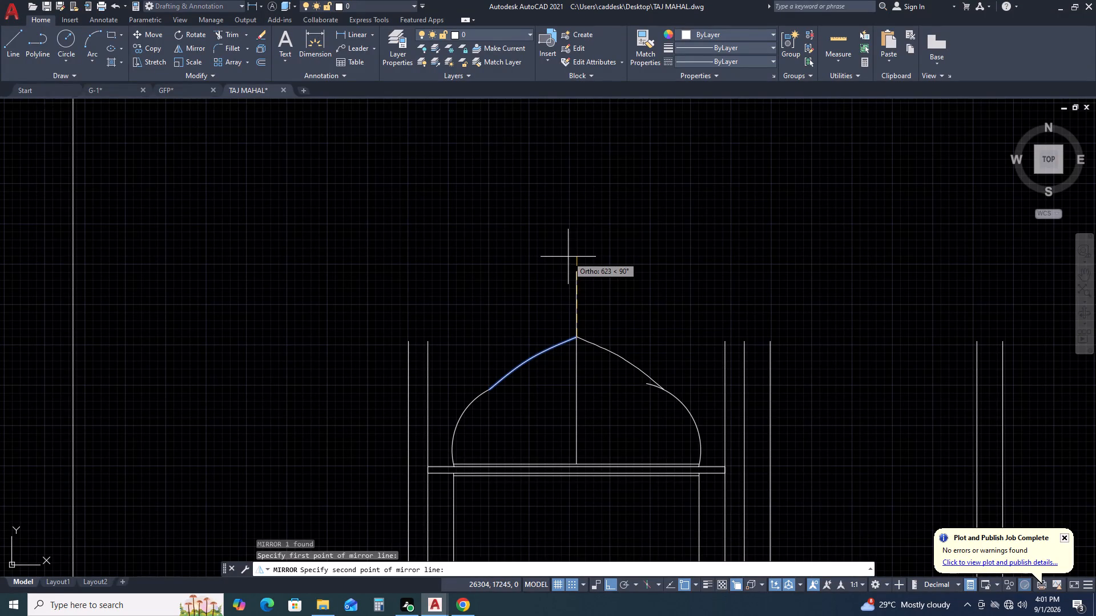
{"action": "left_click_drag", "start_coordinate": [587, 302], "coordinate": [568, 257]}
Trim the short end of the right arc that projects inside the mirrored spline.
{"action": "key", "text": "t"}
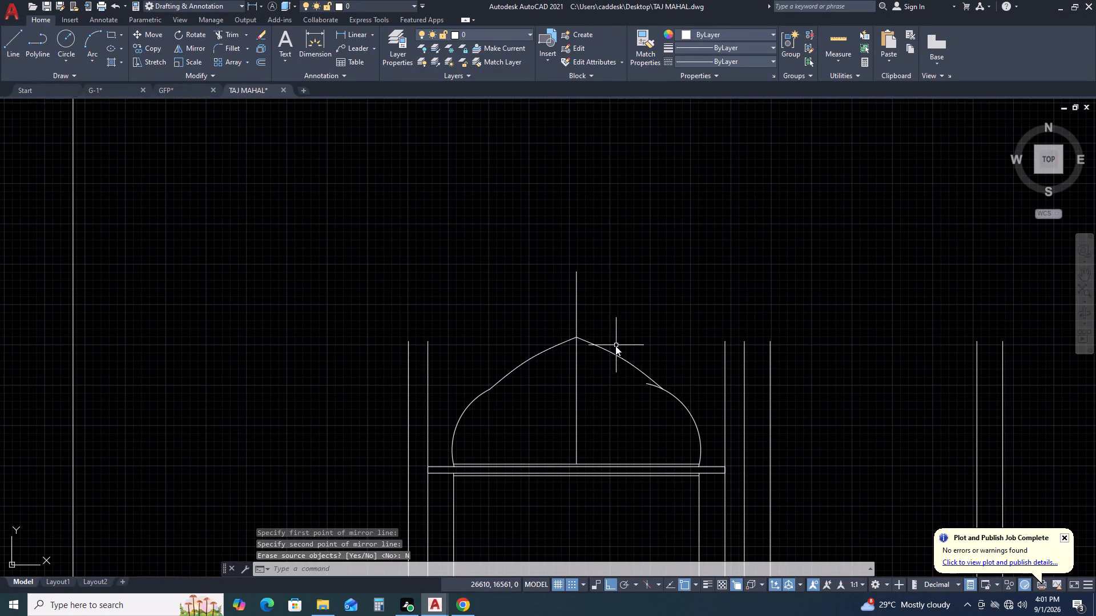
{"action": "key", "text": "r"}
{"action": "key", "text": "space"}
{"action": "scroll", "coordinate": [635, 382], "scroll_direction": "up", "scroll_amount": 2}
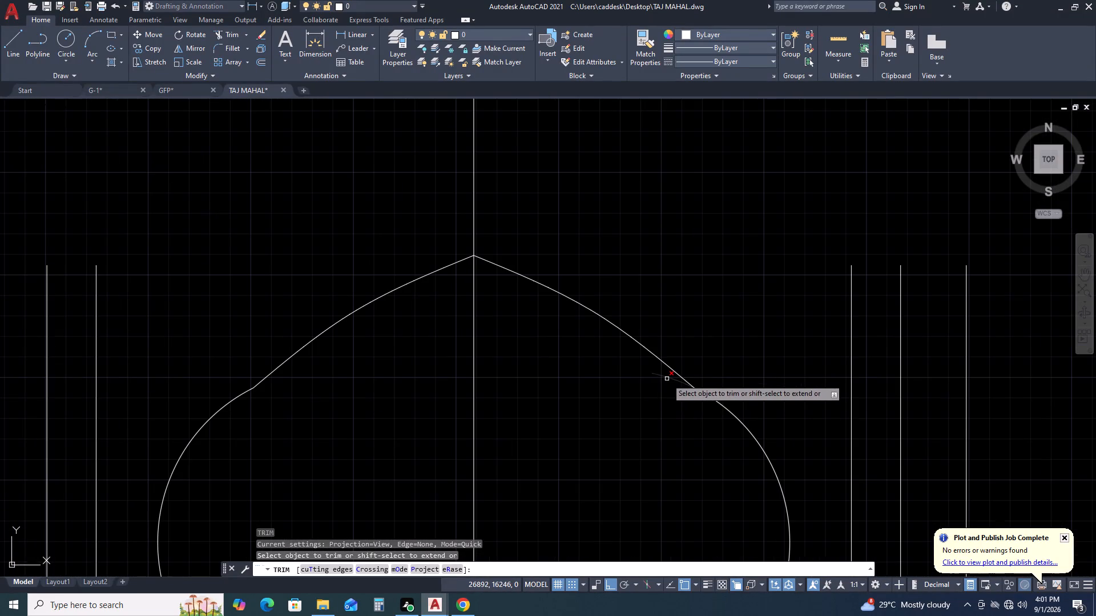
{"action": "left_click", "coordinate": [667, 379]}
{"action": "scroll", "coordinate": [744, 269], "scroll_direction": "down", "scroll_amount": 2}
{"action": "middle_click_drag", "start_coordinate": [739, 217], "coordinate": [694, 242]}
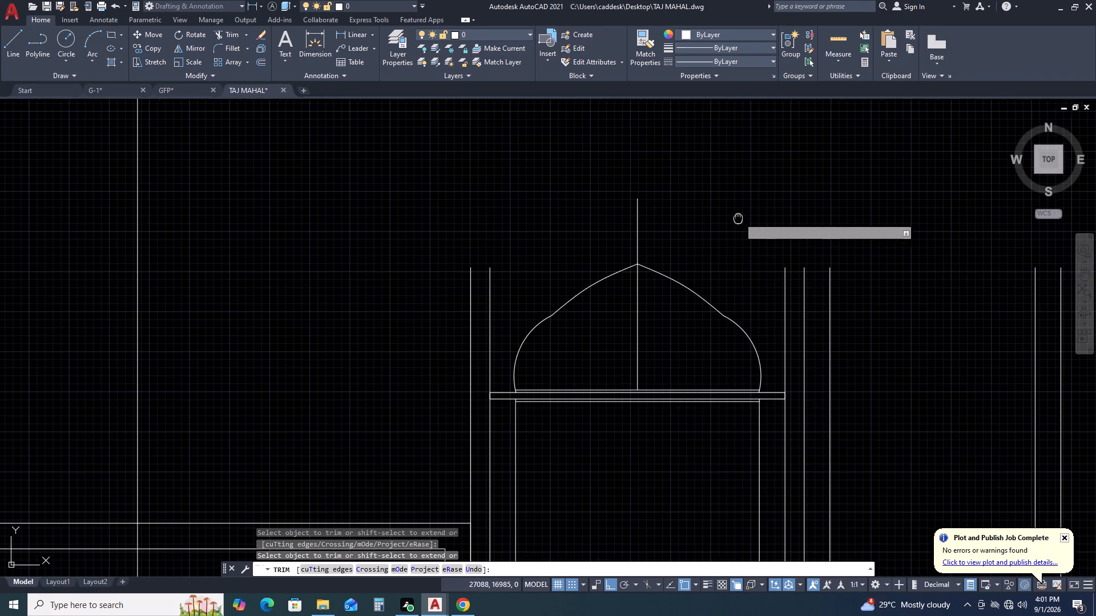
{"action": "middle_click_drag", "start_coordinate": [694, 242], "coordinate": [650, 259]}
{"action": "key", "text": "Escape"}
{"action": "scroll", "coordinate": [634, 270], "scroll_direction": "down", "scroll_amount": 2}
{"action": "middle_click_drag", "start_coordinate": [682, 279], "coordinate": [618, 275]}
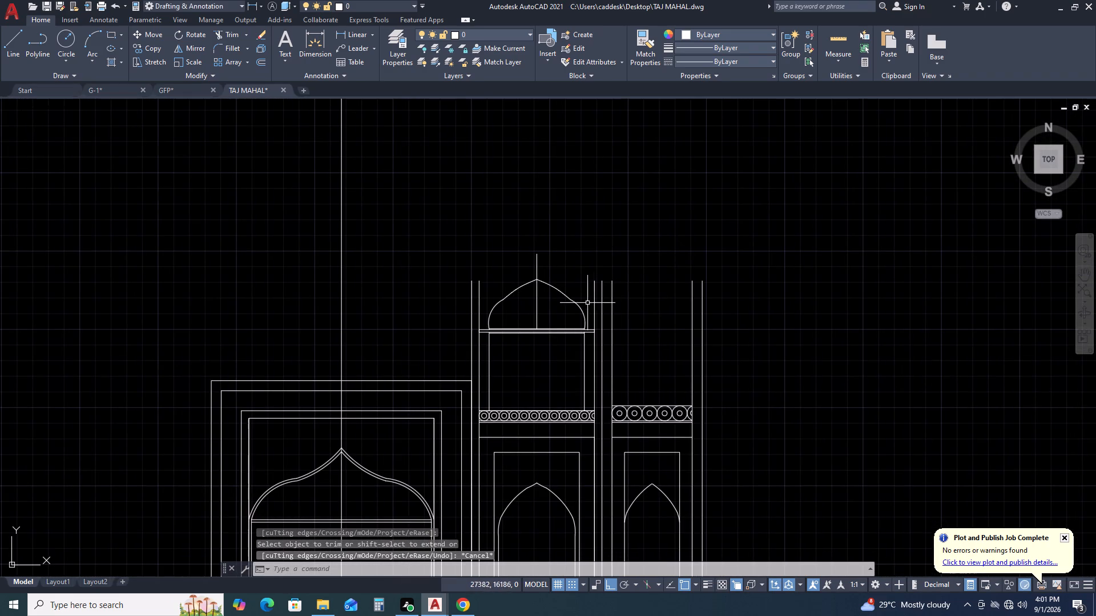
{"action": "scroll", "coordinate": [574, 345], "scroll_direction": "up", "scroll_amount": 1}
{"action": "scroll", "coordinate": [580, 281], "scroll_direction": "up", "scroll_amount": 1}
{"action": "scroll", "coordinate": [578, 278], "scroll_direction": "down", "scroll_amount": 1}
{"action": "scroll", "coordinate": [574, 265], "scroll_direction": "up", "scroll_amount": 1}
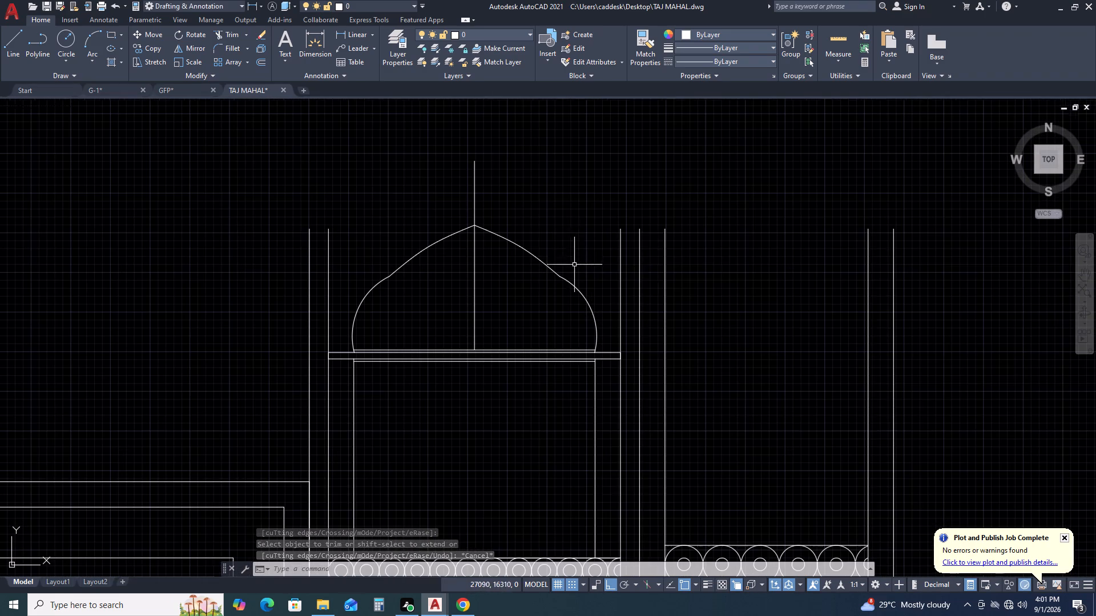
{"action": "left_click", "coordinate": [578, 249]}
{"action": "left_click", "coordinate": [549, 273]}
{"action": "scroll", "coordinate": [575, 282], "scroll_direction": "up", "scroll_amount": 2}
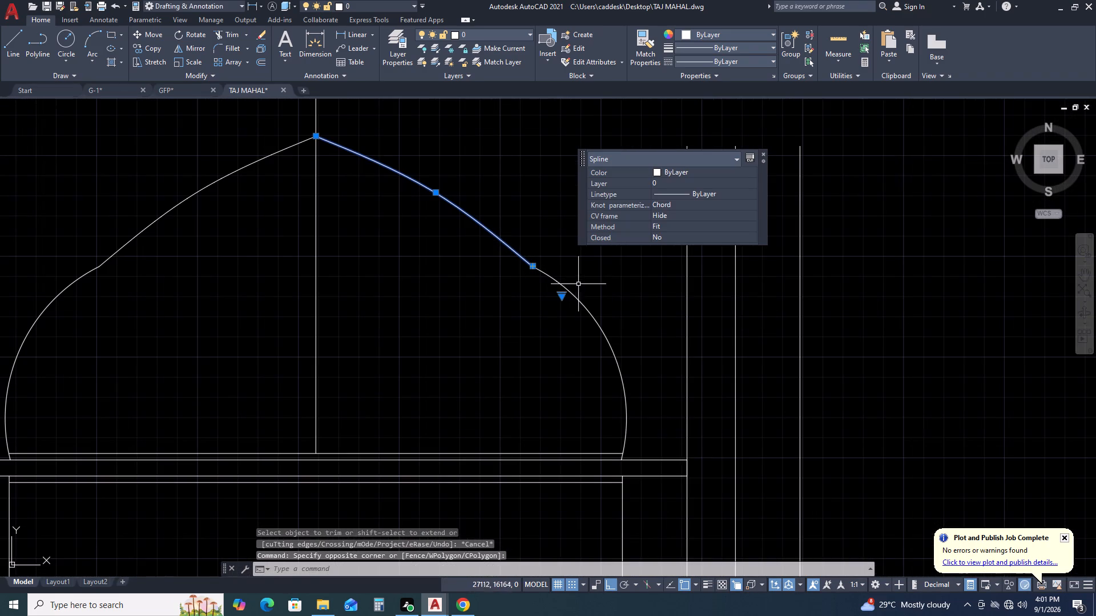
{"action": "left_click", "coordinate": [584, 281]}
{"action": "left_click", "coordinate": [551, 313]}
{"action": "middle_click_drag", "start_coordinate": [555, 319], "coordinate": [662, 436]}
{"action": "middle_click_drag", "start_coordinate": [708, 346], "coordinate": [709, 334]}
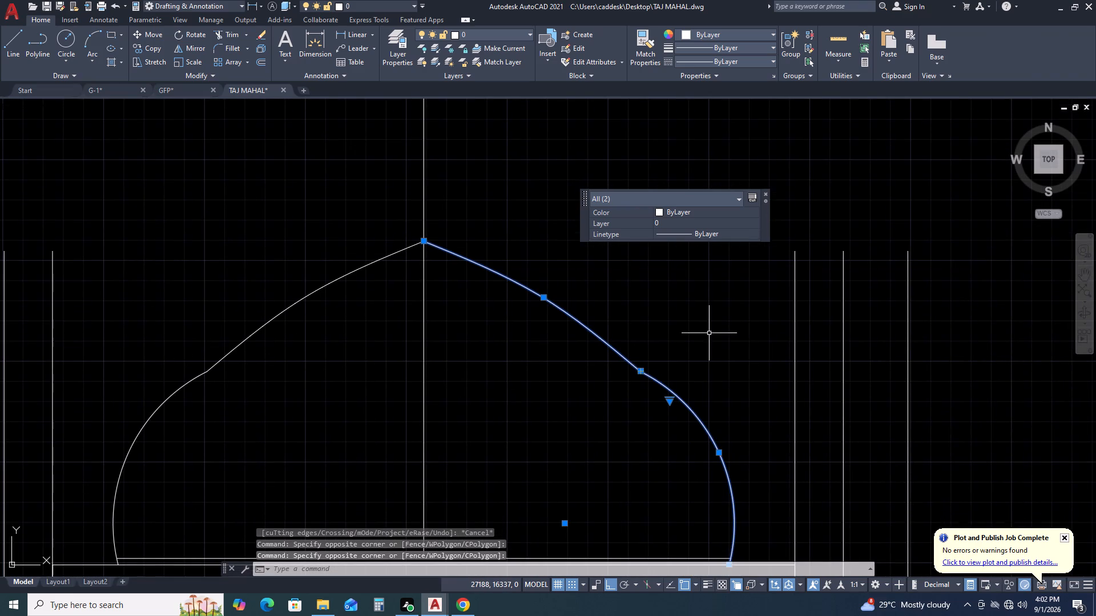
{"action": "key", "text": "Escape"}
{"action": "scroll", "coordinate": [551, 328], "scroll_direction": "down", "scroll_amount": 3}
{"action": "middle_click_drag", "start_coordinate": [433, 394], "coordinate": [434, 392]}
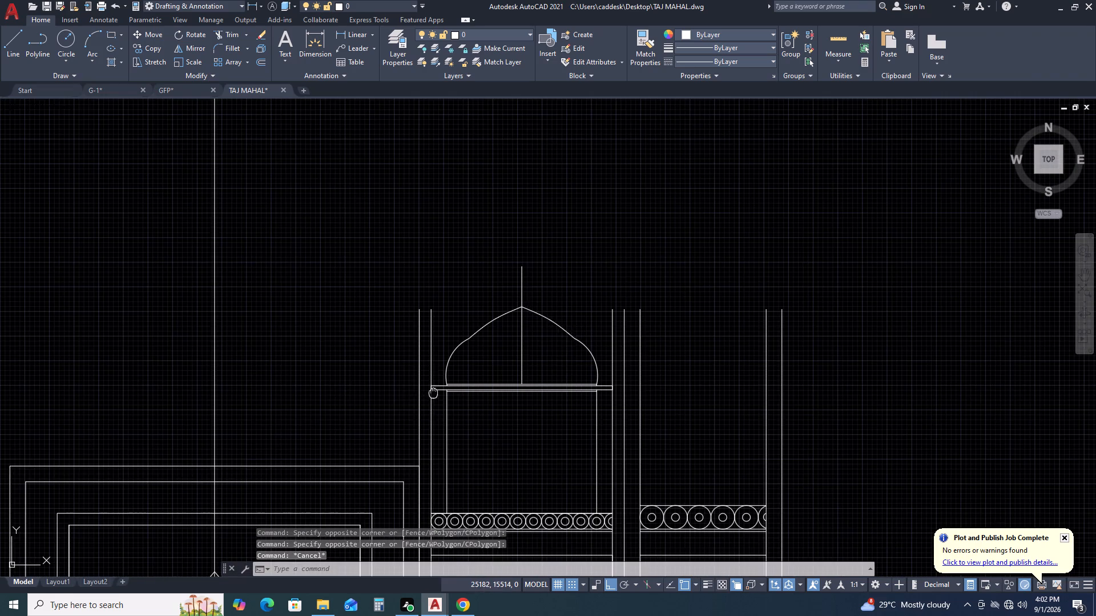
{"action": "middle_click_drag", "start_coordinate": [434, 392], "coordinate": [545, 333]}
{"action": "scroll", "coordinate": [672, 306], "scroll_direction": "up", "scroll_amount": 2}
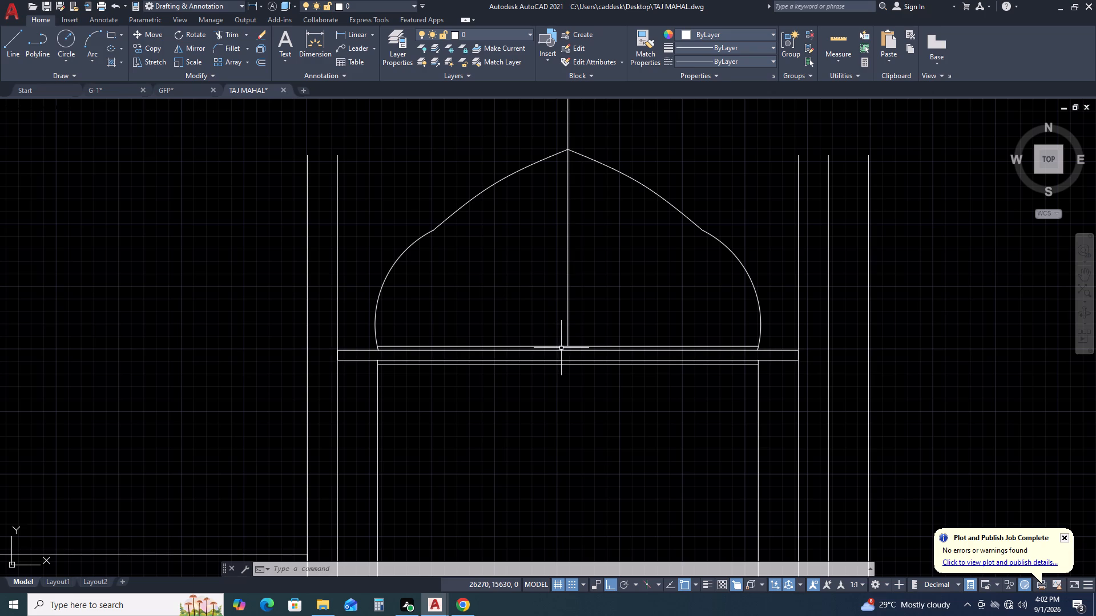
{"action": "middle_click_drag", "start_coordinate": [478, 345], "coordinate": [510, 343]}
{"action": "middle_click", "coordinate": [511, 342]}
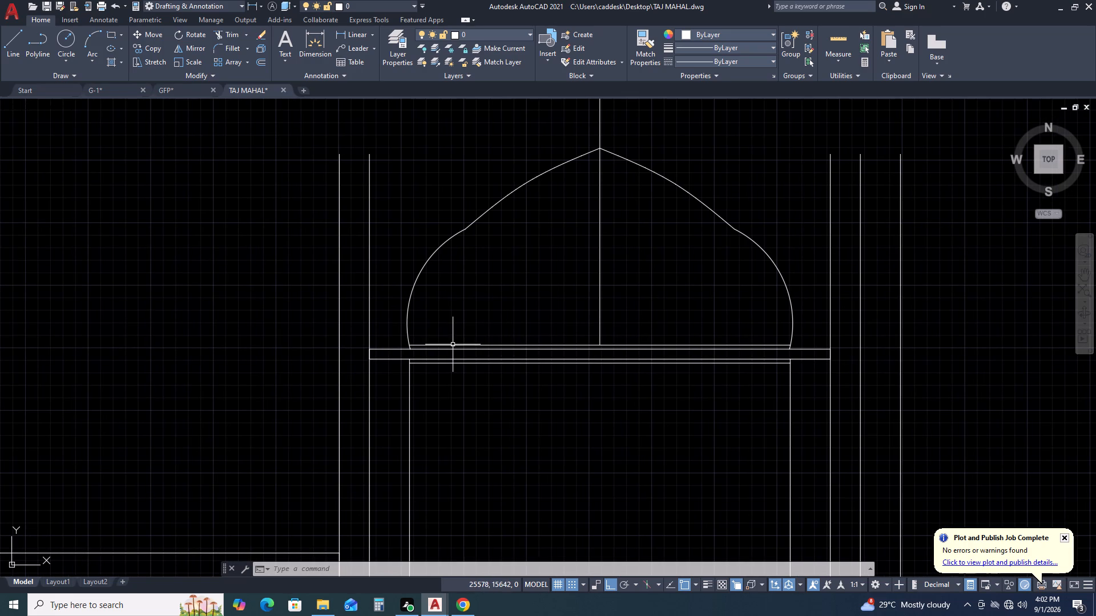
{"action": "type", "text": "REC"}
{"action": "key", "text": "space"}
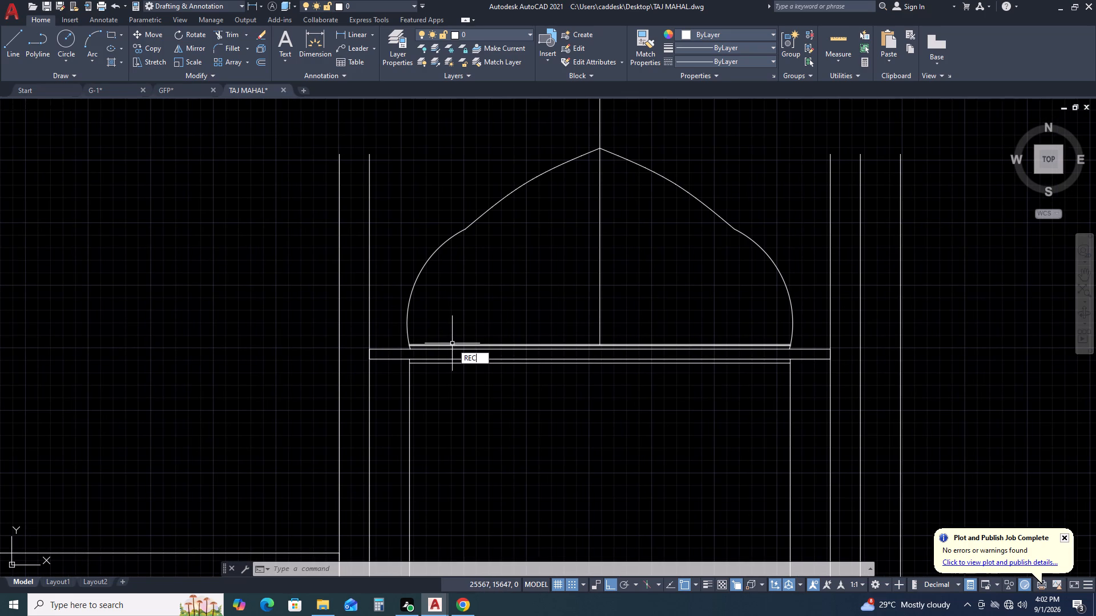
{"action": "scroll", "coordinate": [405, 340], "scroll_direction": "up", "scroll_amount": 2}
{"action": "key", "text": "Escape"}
Draw a small rectangular revision cloud, about 24 by 27 units, as a leaf shape on the left end of the dome's base line.
{"action": "type", "text": "RE"}
{"action": "key", "text": "v"}
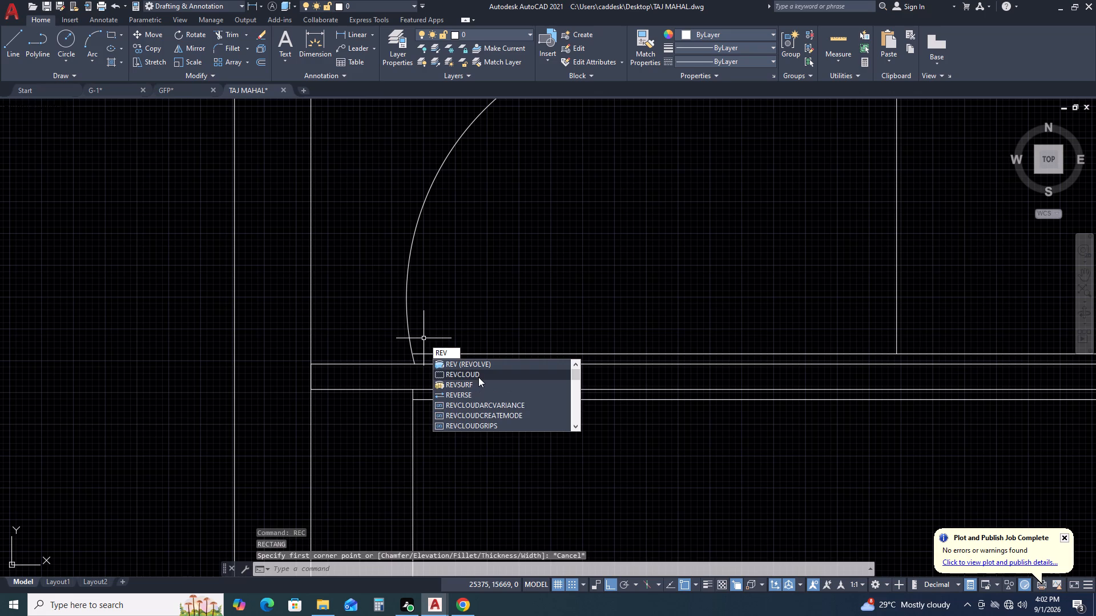
{"action": "left_click", "coordinate": [478, 375]}
{"action": "scroll", "coordinate": [424, 349], "scroll_direction": "up", "scroll_amount": 3}
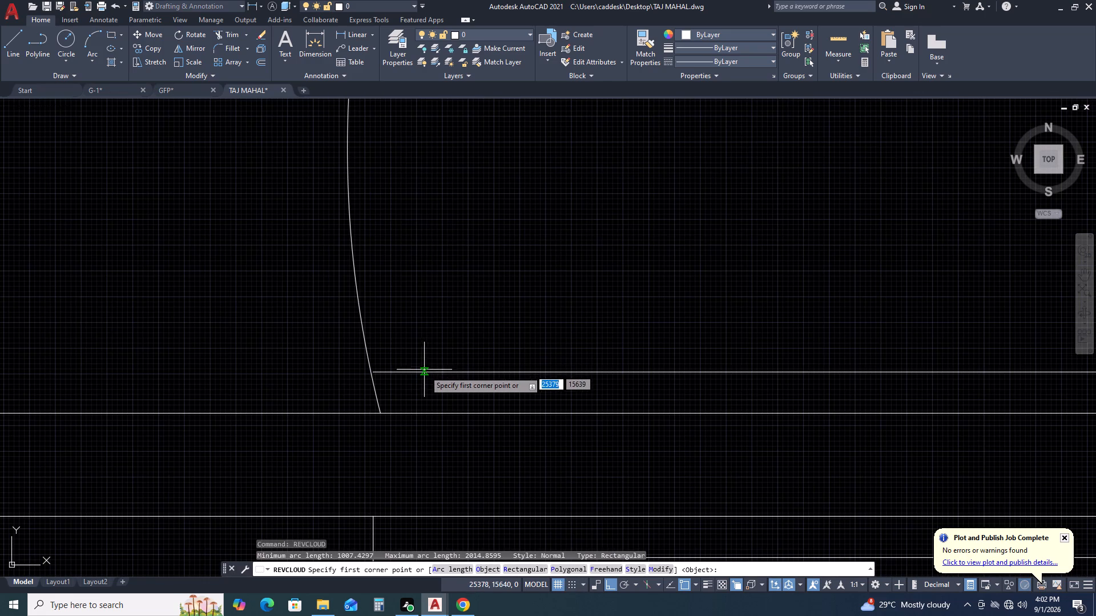
{"action": "left_click", "coordinate": [426, 374]}
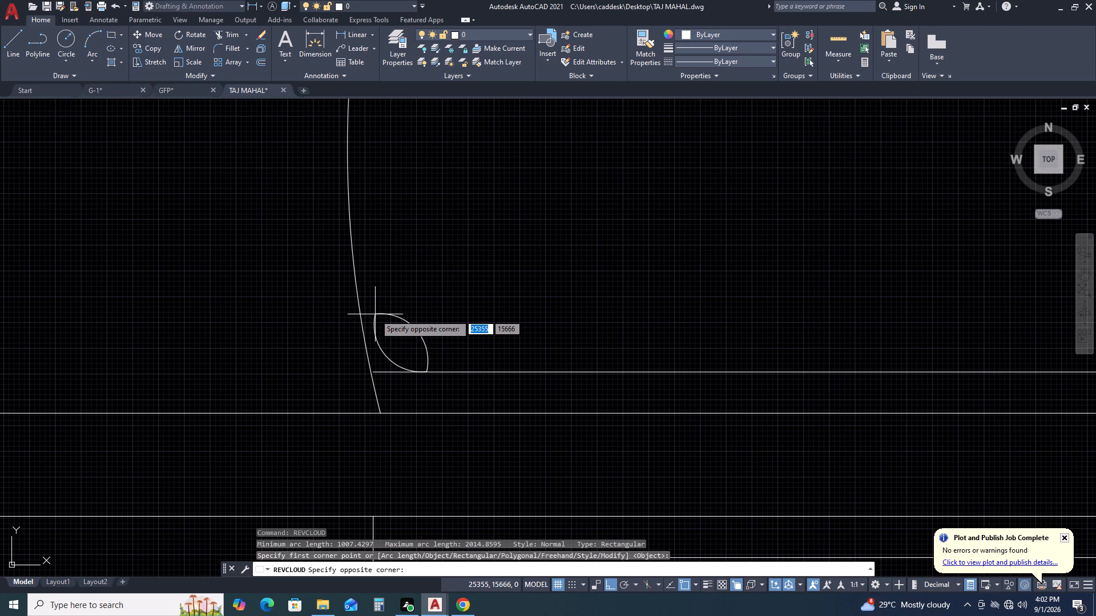
{"action": "left_click", "coordinate": [375, 314]}
Copy the leaf shape from its lower tip as a fitted array of 40 items along the dome's base line to its right end.
{"action": "left_click", "coordinate": [469, 311]}
{"action": "left_click", "coordinate": [389, 340]}
{"action": "scroll", "coordinate": [562, 322], "scroll_direction": "down", "scroll_amount": 3}
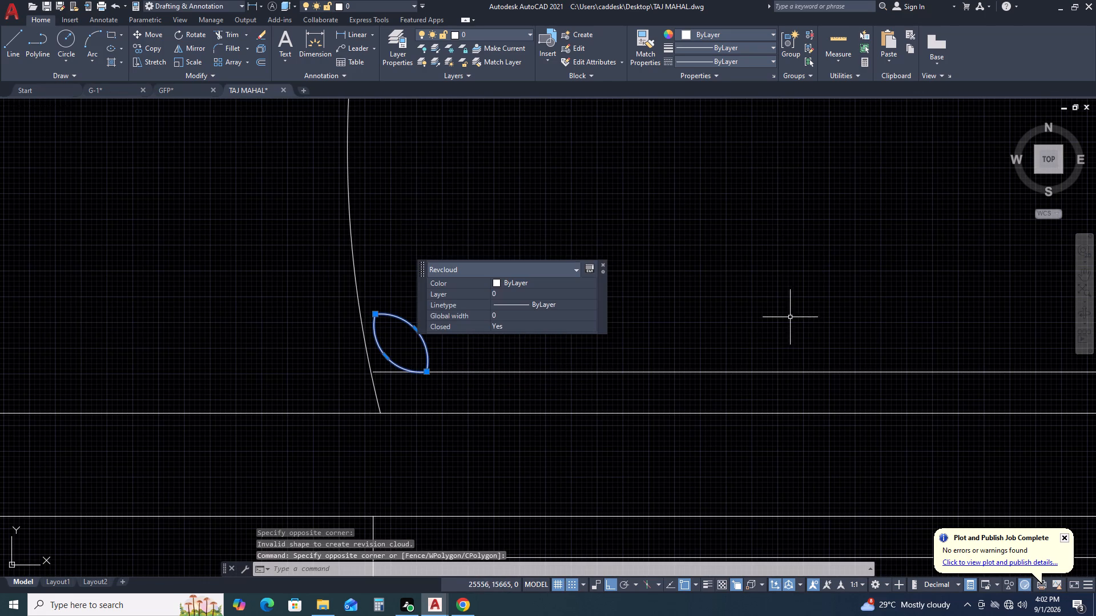
{"action": "middle_click_drag", "start_coordinate": [790, 317], "coordinate": [489, 358]}
{"action": "scroll", "coordinate": [481, 354], "scroll_direction": "down", "scroll_amount": 3}
{"action": "middle_click_drag", "start_coordinate": [678, 350], "coordinate": [509, 382]}
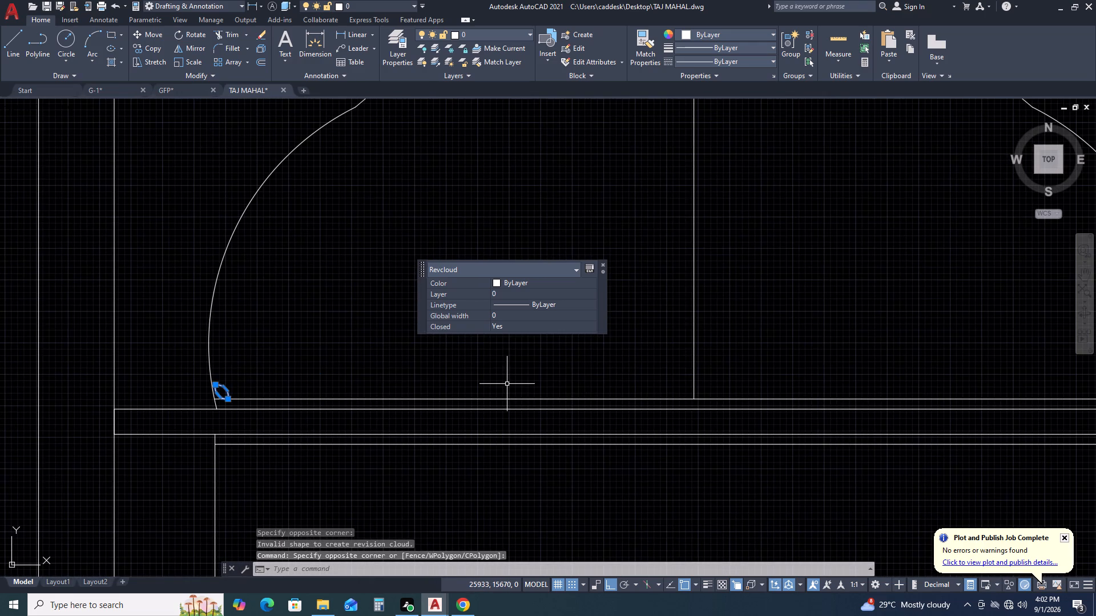
{"action": "key", "text": "c"}
{"action": "type", "text": "O"}
{"action": "key", "text": "space"}
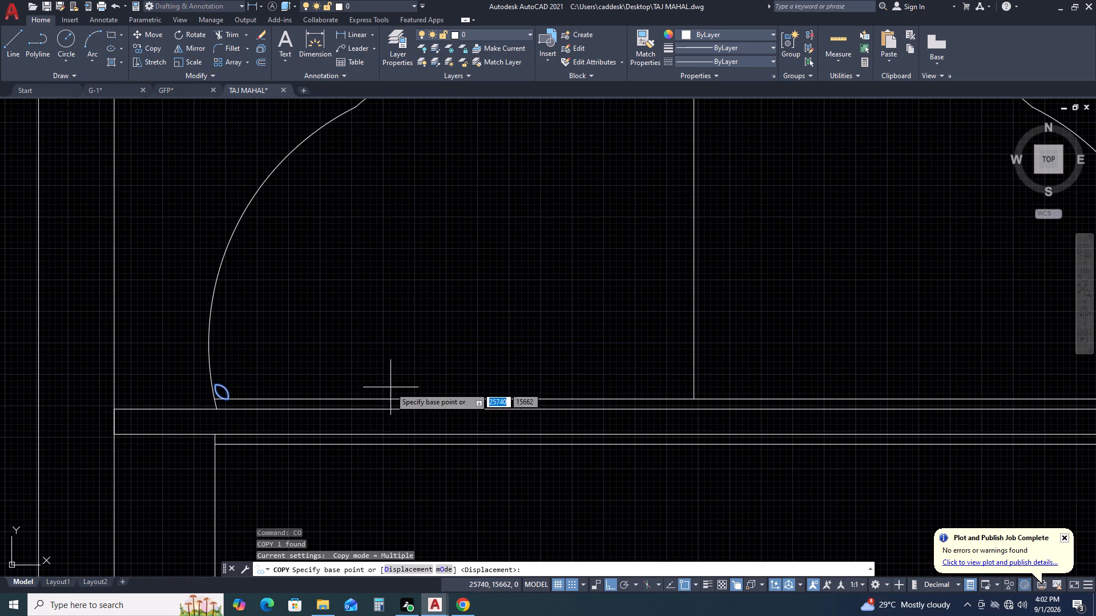
{"action": "scroll", "coordinate": [212, 402], "scroll_direction": "up", "scroll_amount": 2}
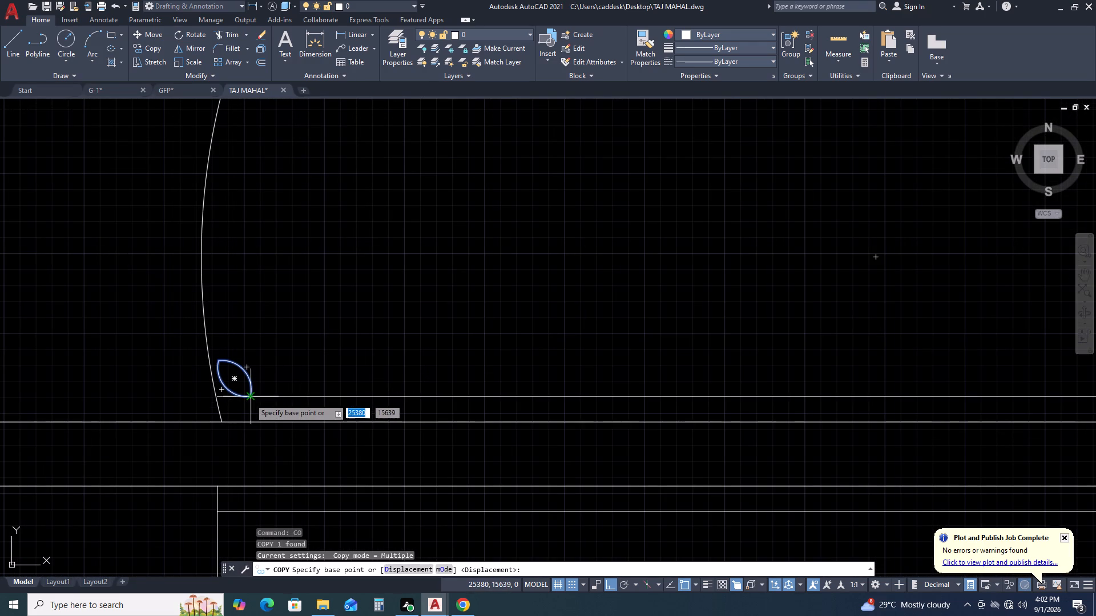
{"action": "left_click_drag", "start_coordinate": [249, 398], "coordinate": [261, 398]}
{"action": "key", "text": "a"}
{"action": "key", "text": "a"}
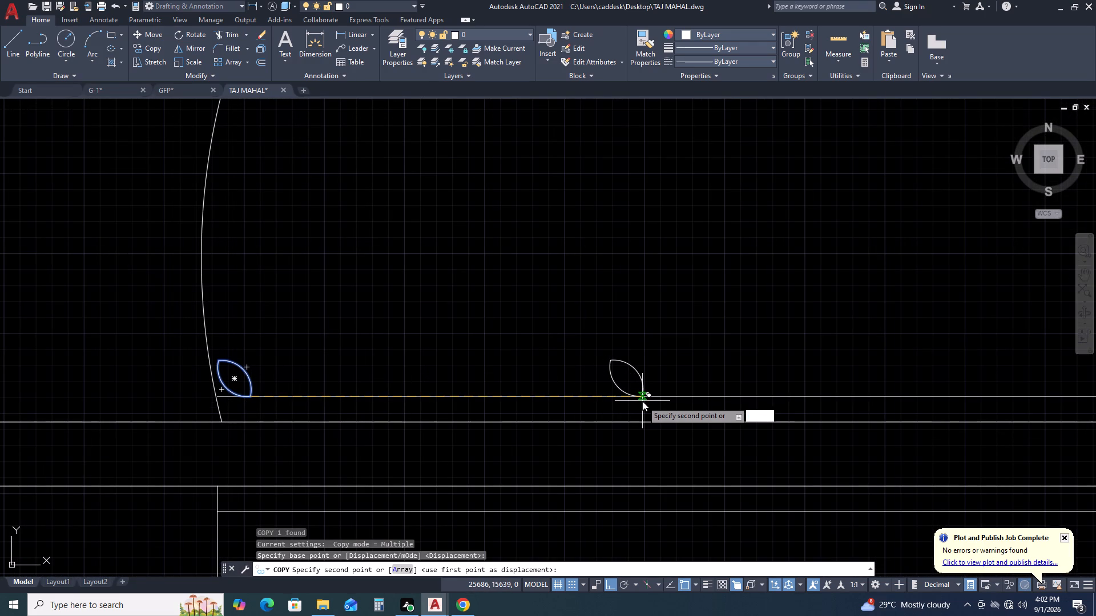
{"action": "type", "text": "R"}
{"action": "key", "text": "space"}
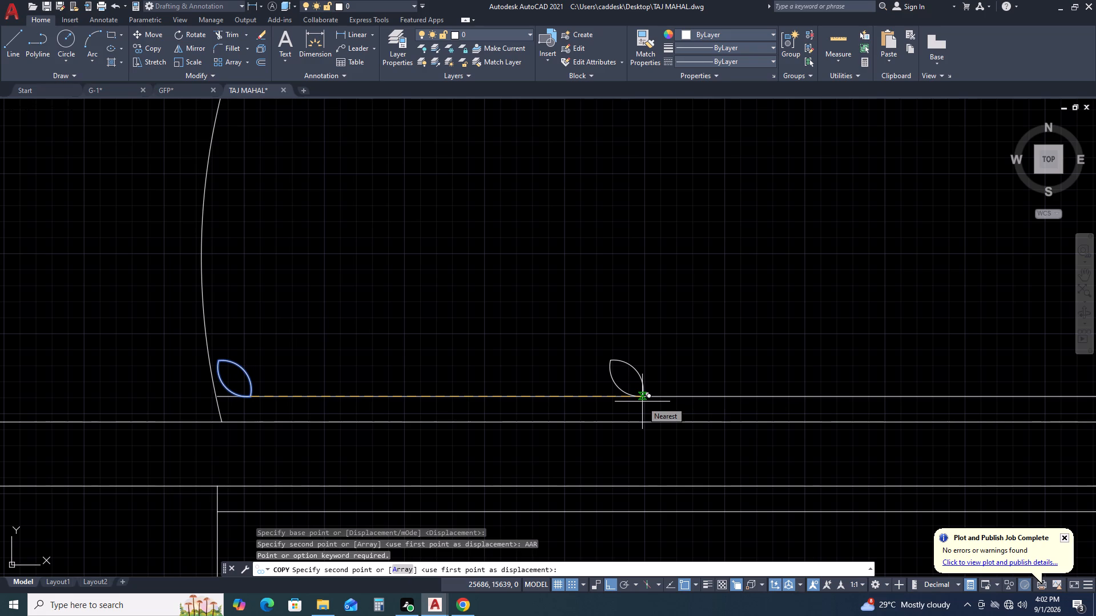
{"action": "key", "text": "a"}
{"action": "key", "text": "space"}
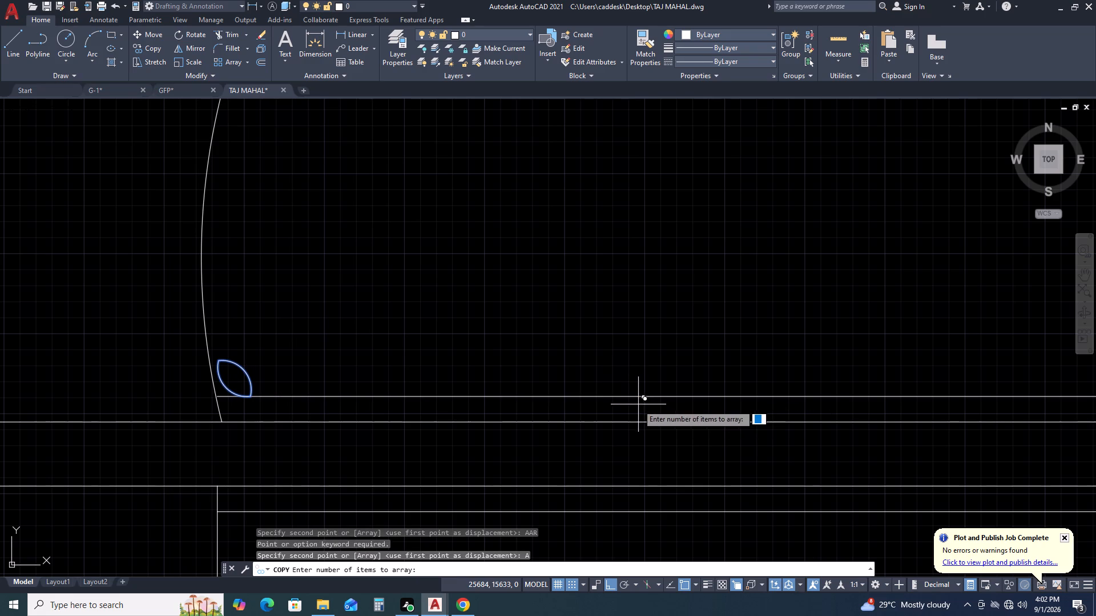
{"action": "scroll", "coordinate": [482, 404], "scroll_direction": "down", "scroll_amount": 2}
{"action": "scroll", "coordinate": [565, 388], "scroll_direction": "down", "scroll_amount": 3}
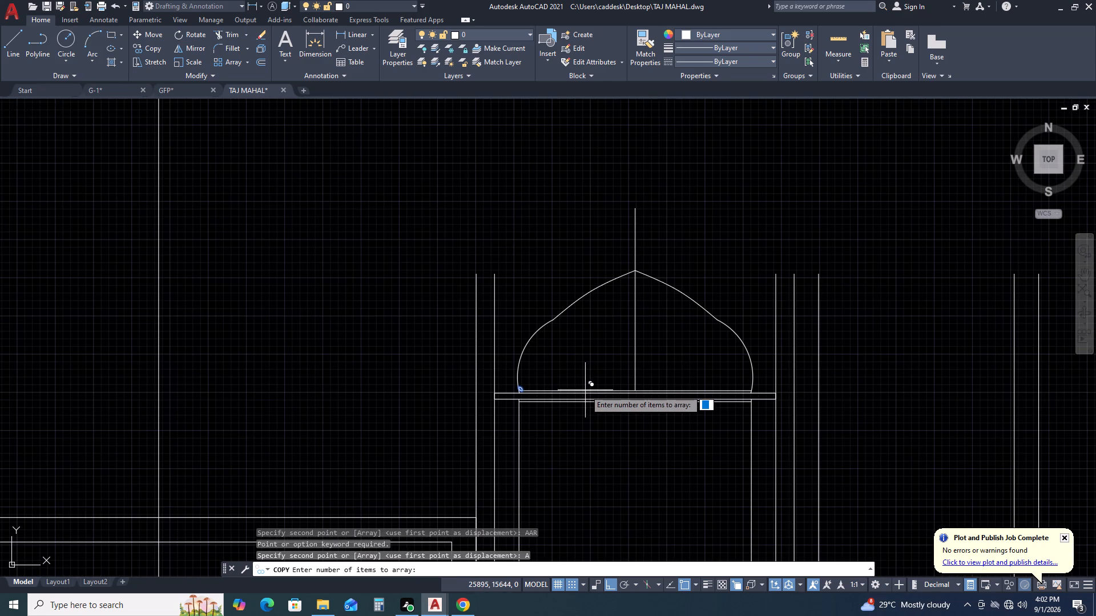
{"action": "key", "text": "4"}
{"action": "type", "text": "0"}
{"action": "key", "text": "space"}
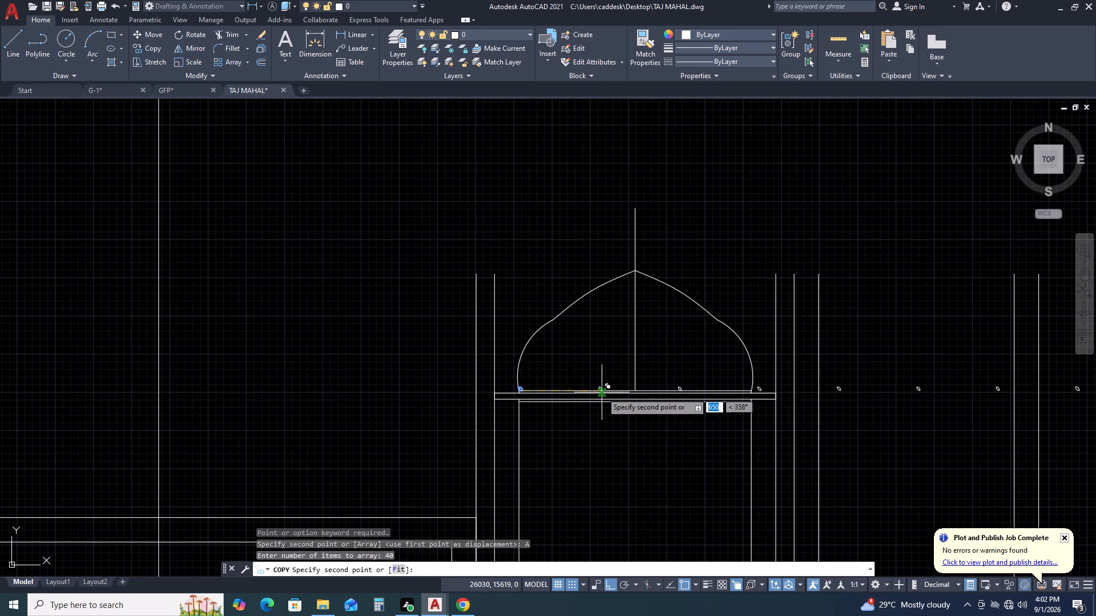
{"action": "scroll", "coordinate": [602, 392], "scroll_direction": "down", "scroll_amount": 3}
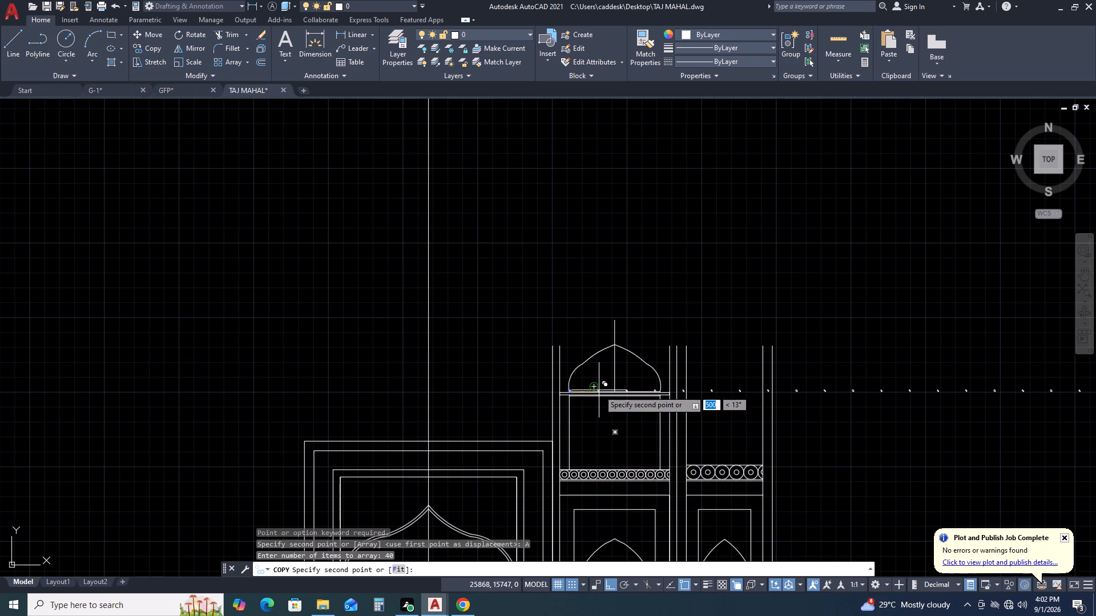
{"action": "left_click", "coordinate": [398, 567]}
{"action": "scroll", "coordinate": [647, 379], "scroll_direction": "up", "scroll_amount": 2}
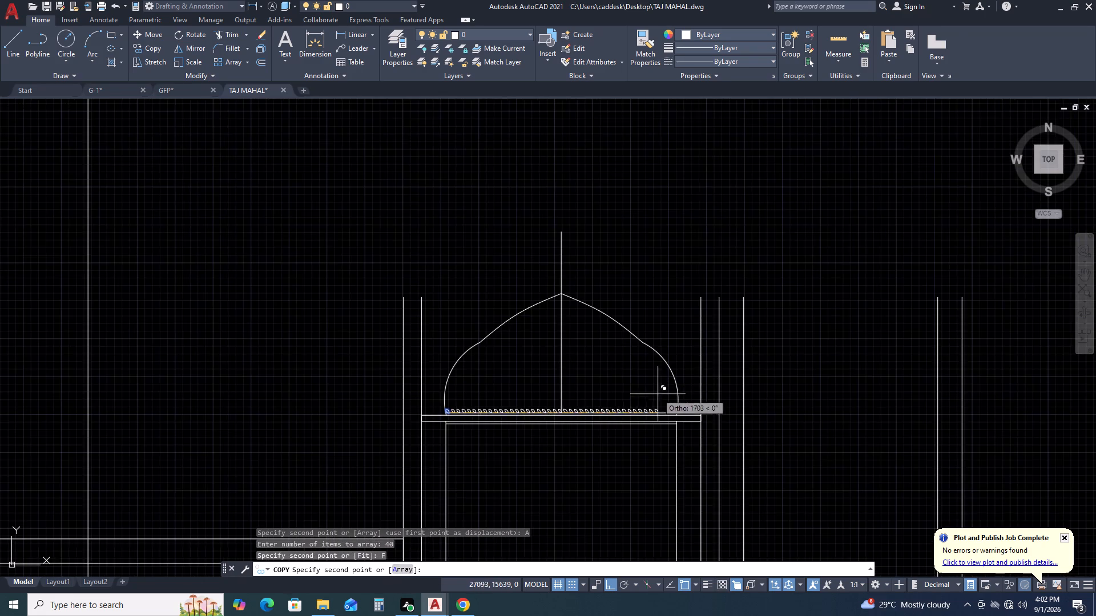
{"action": "scroll", "coordinate": [659, 395], "scroll_direction": "up", "scroll_amount": 2}
{"action": "scroll", "coordinate": [690, 447], "scroll_direction": "up", "scroll_amount": 4}
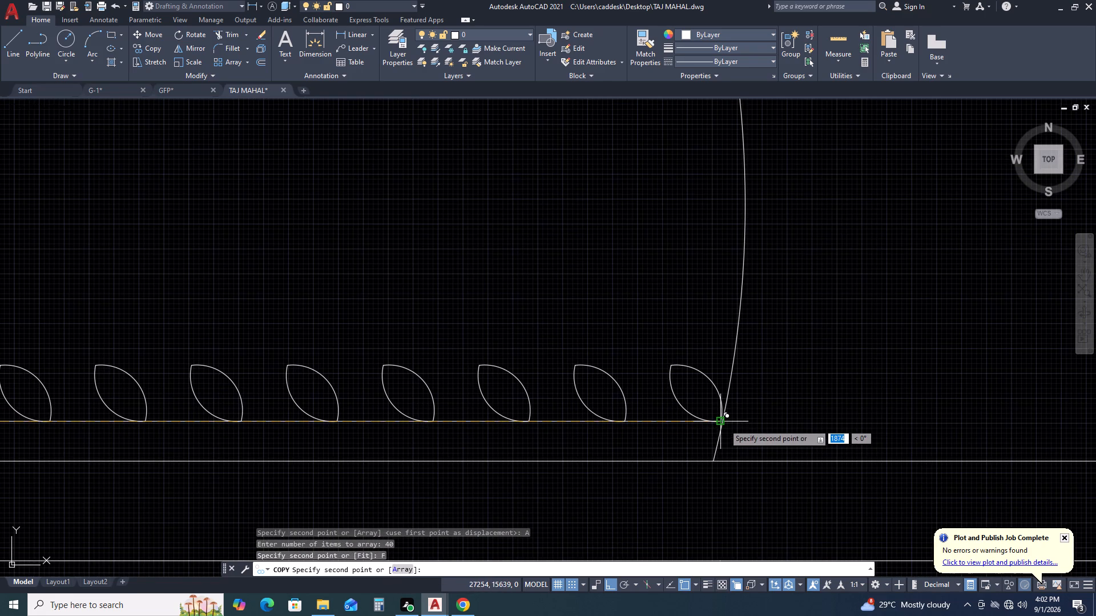
{"action": "left_click", "coordinate": [724, 423]}
{"action": "key", "text": "Escape"}
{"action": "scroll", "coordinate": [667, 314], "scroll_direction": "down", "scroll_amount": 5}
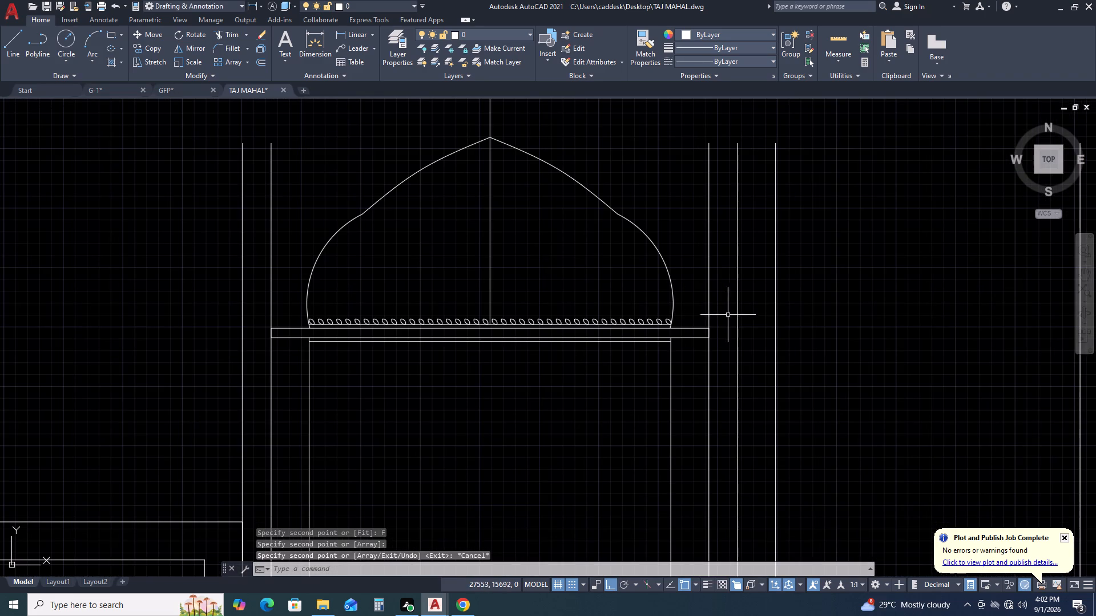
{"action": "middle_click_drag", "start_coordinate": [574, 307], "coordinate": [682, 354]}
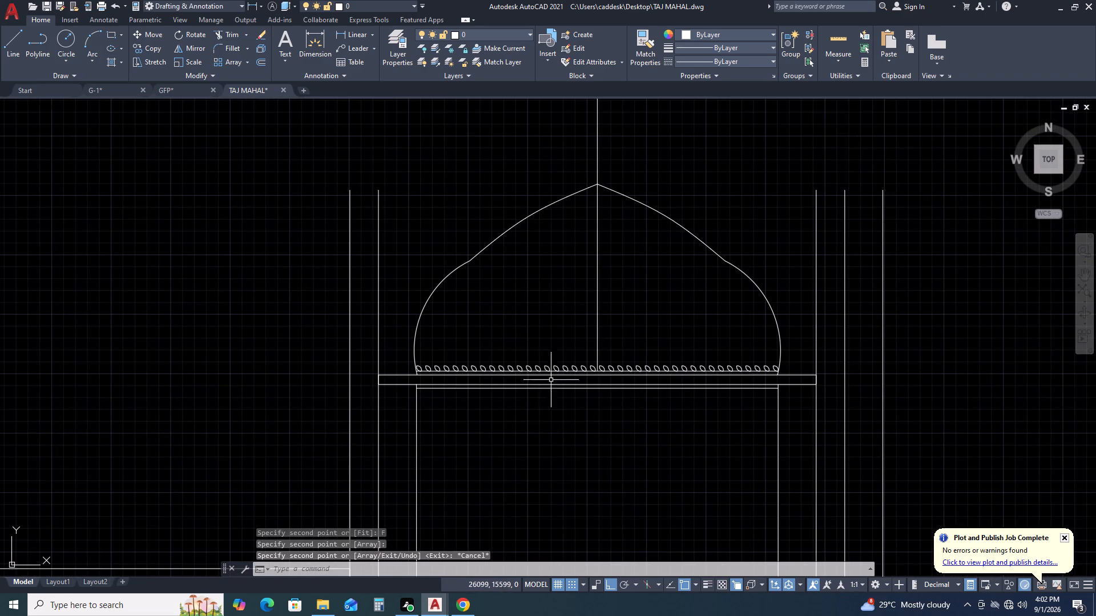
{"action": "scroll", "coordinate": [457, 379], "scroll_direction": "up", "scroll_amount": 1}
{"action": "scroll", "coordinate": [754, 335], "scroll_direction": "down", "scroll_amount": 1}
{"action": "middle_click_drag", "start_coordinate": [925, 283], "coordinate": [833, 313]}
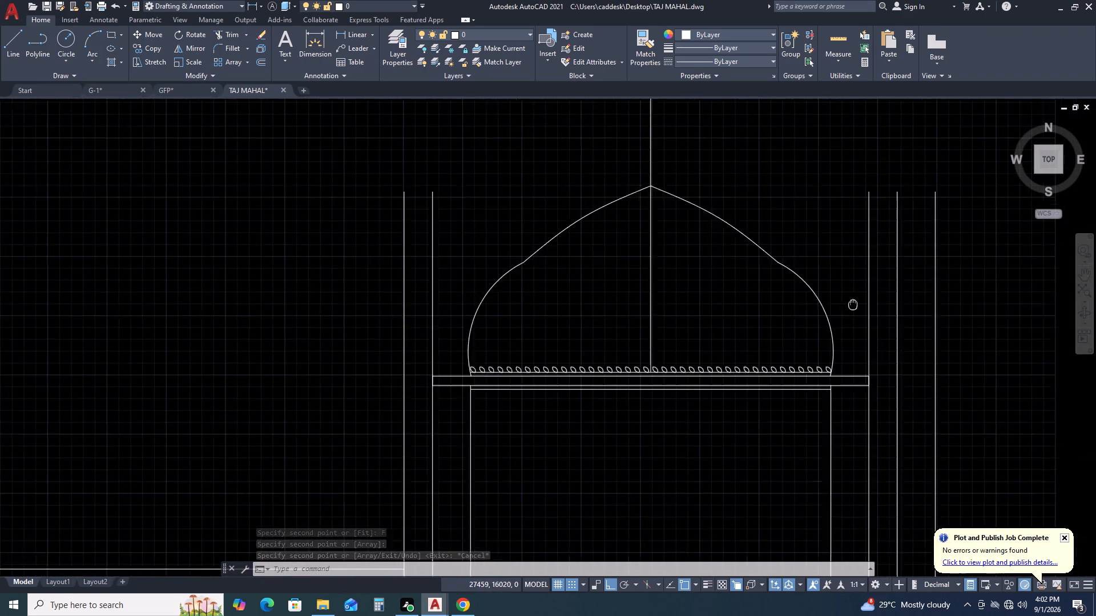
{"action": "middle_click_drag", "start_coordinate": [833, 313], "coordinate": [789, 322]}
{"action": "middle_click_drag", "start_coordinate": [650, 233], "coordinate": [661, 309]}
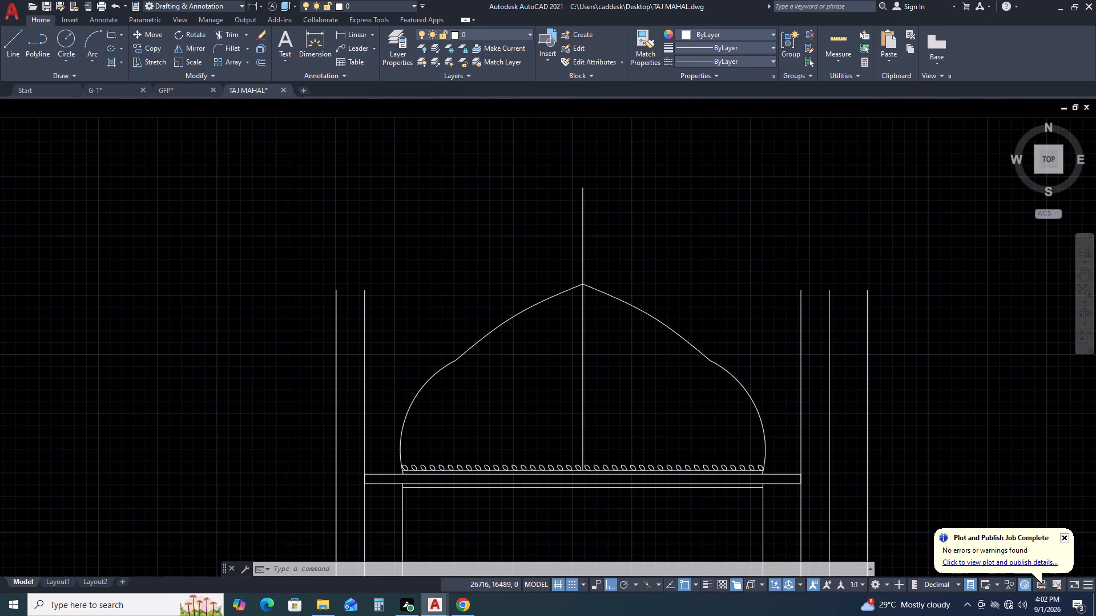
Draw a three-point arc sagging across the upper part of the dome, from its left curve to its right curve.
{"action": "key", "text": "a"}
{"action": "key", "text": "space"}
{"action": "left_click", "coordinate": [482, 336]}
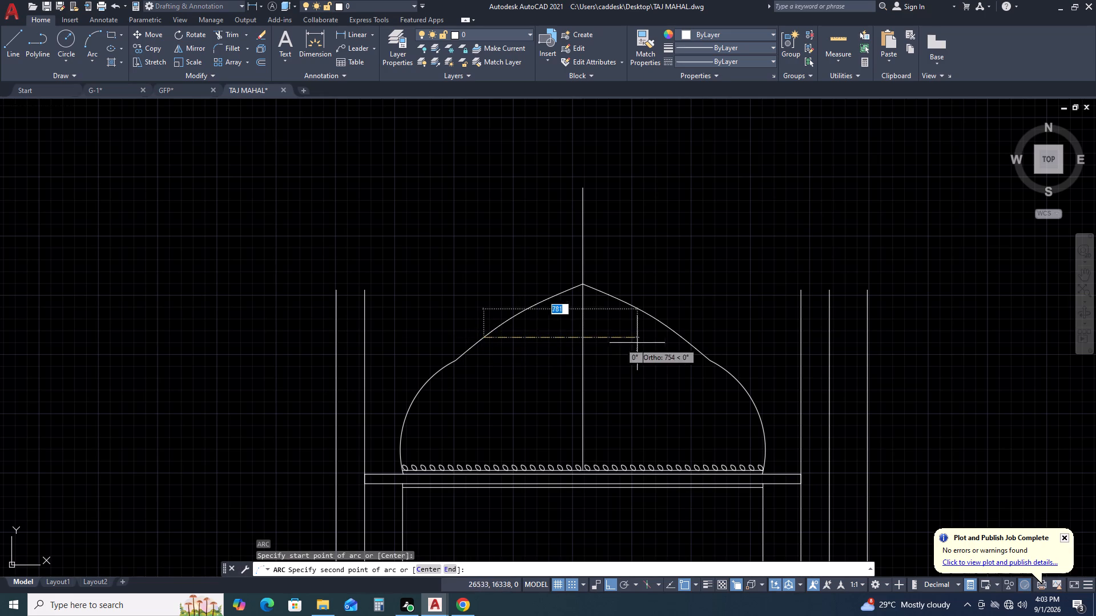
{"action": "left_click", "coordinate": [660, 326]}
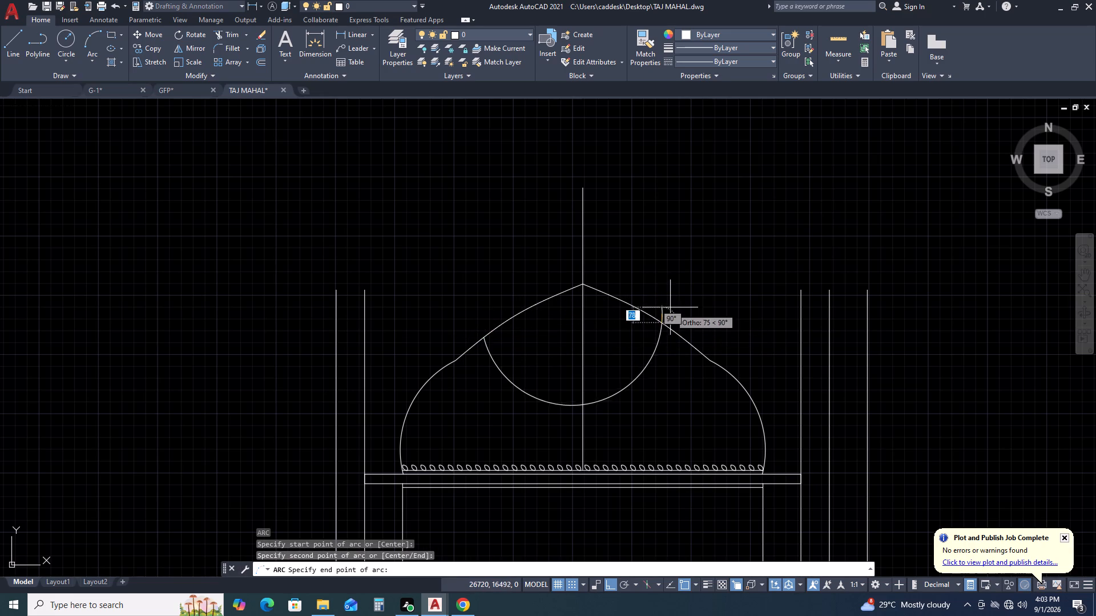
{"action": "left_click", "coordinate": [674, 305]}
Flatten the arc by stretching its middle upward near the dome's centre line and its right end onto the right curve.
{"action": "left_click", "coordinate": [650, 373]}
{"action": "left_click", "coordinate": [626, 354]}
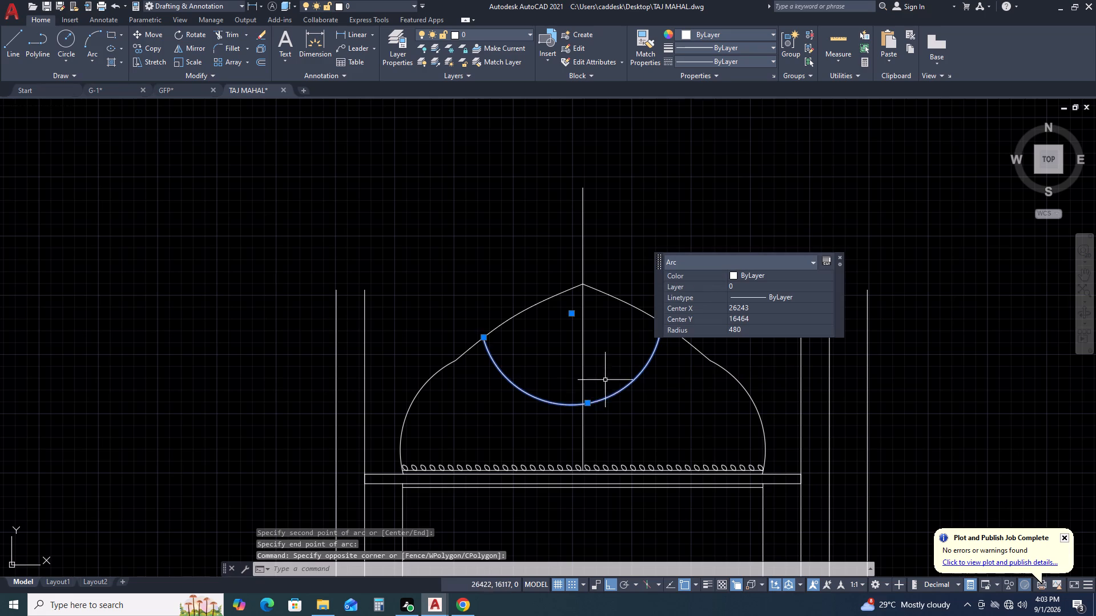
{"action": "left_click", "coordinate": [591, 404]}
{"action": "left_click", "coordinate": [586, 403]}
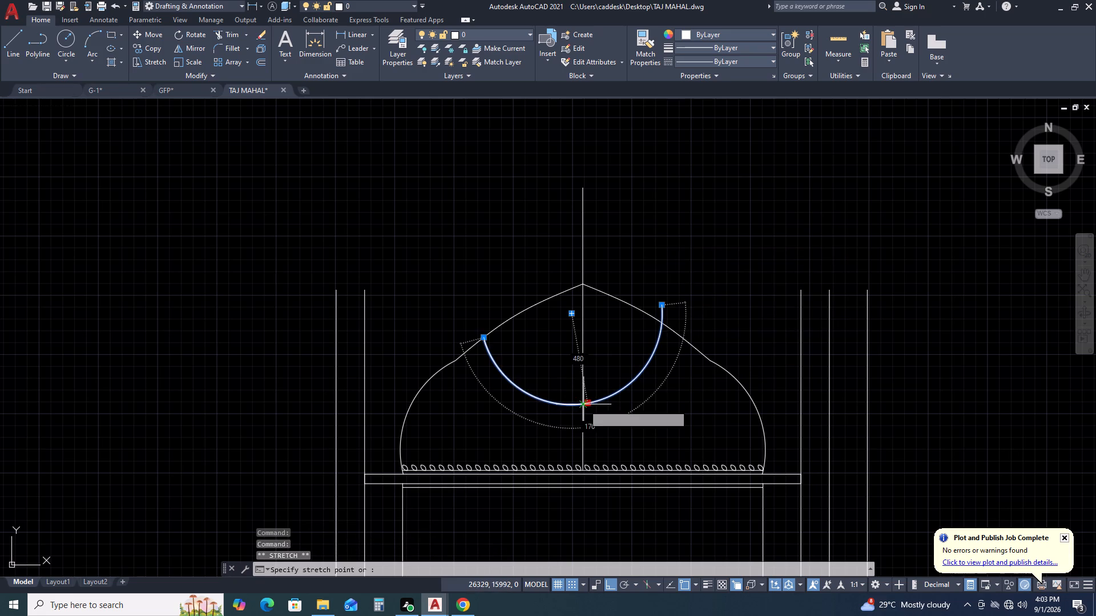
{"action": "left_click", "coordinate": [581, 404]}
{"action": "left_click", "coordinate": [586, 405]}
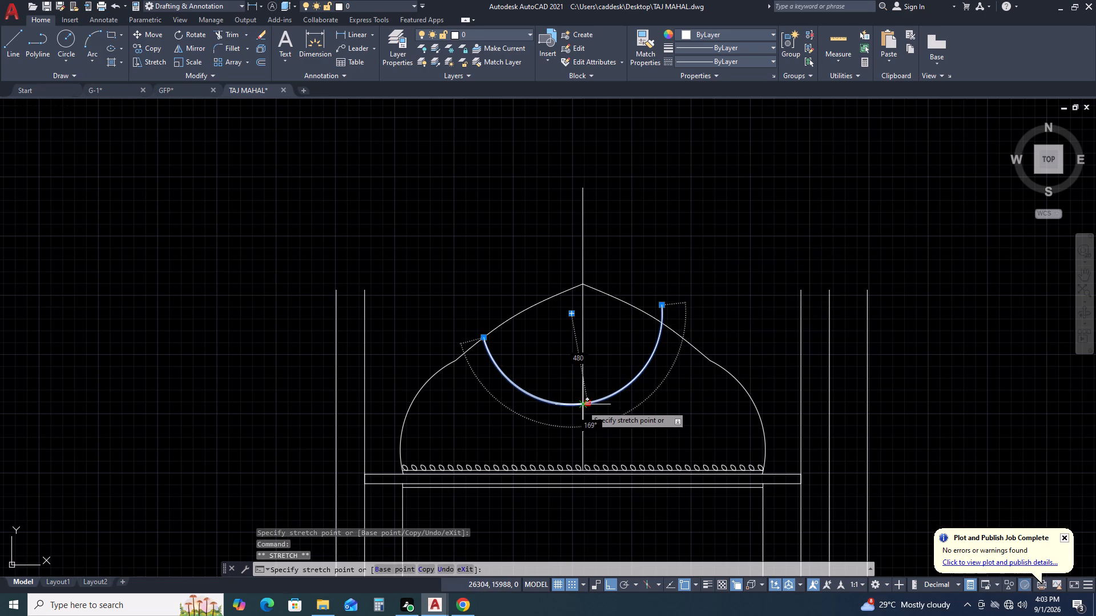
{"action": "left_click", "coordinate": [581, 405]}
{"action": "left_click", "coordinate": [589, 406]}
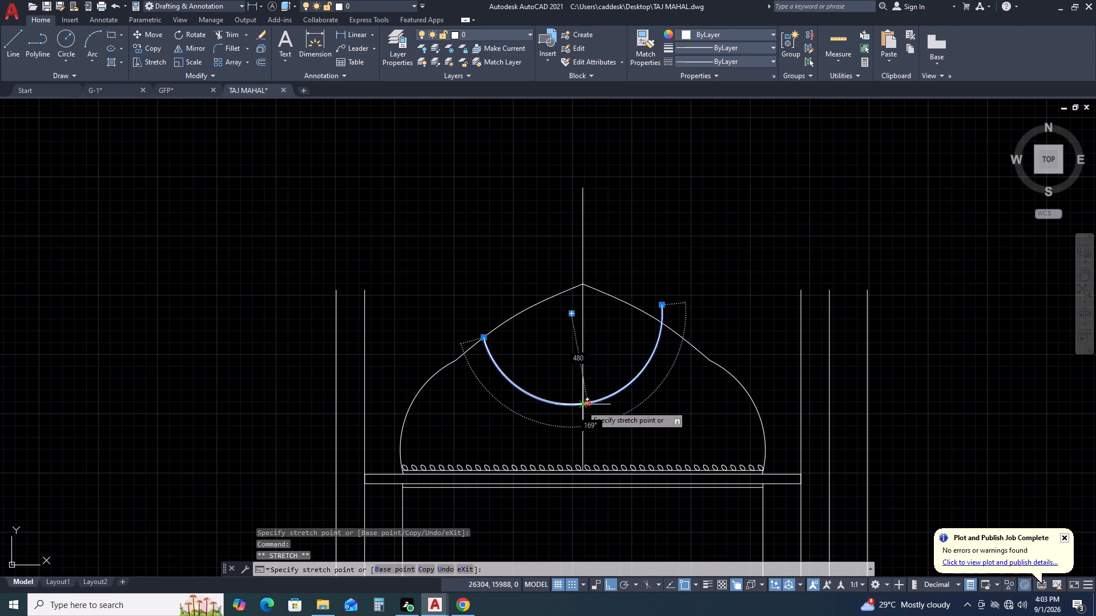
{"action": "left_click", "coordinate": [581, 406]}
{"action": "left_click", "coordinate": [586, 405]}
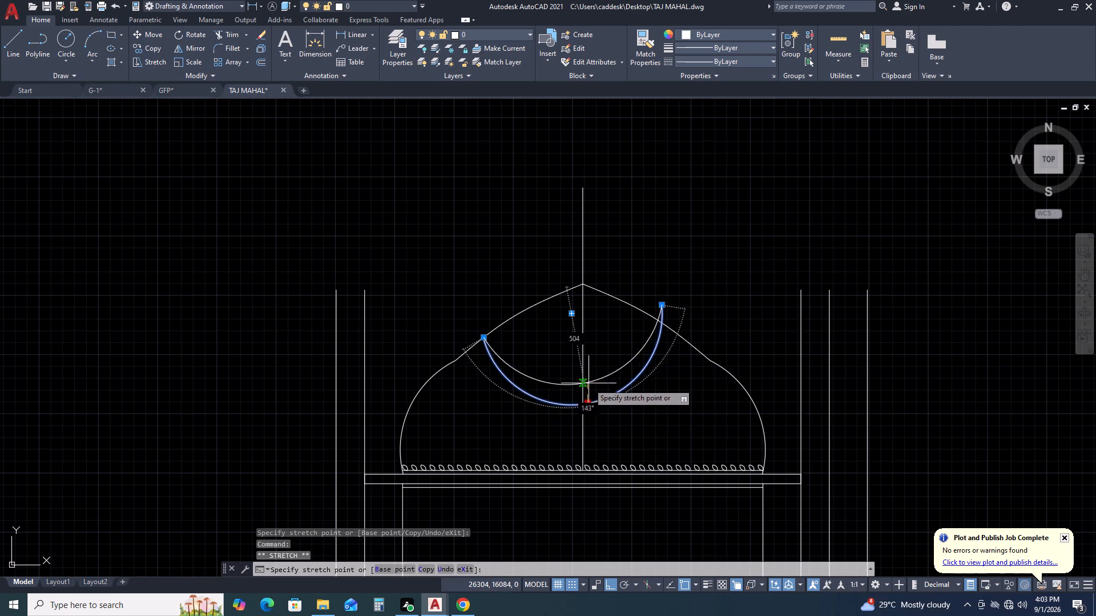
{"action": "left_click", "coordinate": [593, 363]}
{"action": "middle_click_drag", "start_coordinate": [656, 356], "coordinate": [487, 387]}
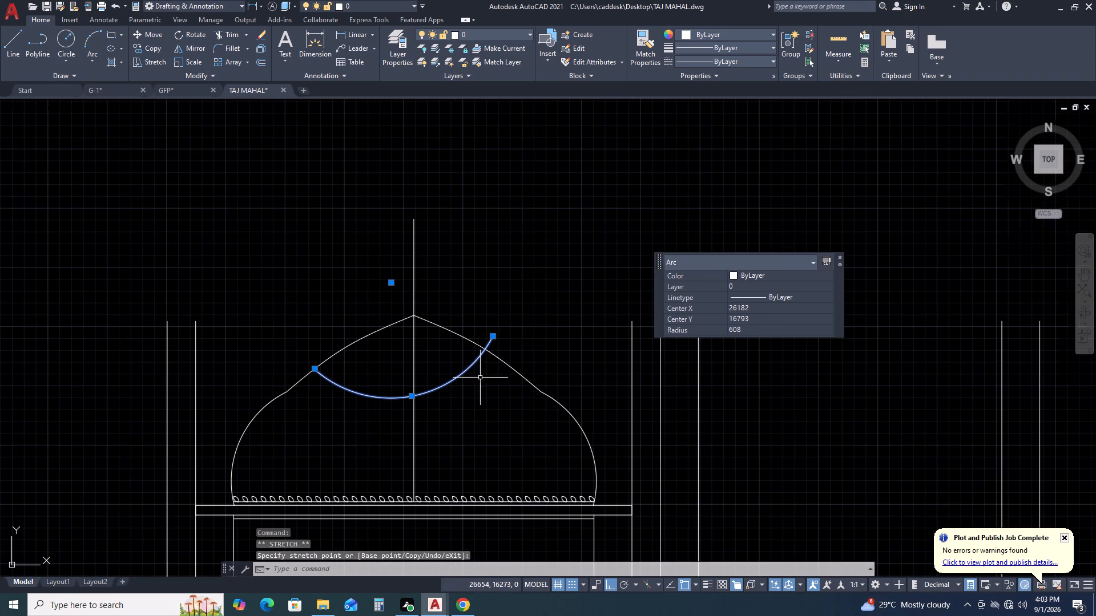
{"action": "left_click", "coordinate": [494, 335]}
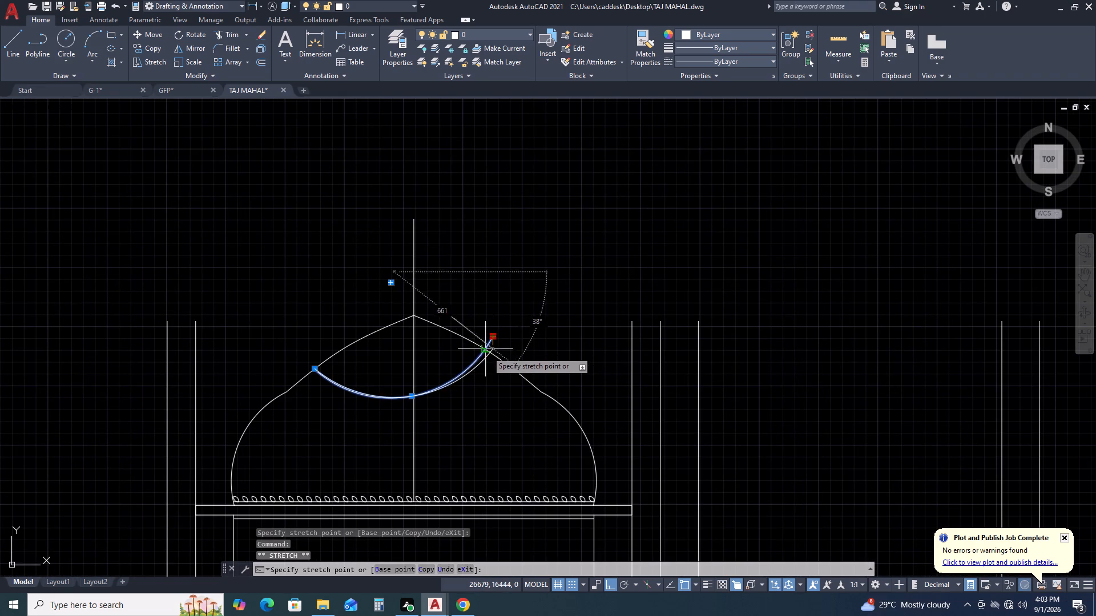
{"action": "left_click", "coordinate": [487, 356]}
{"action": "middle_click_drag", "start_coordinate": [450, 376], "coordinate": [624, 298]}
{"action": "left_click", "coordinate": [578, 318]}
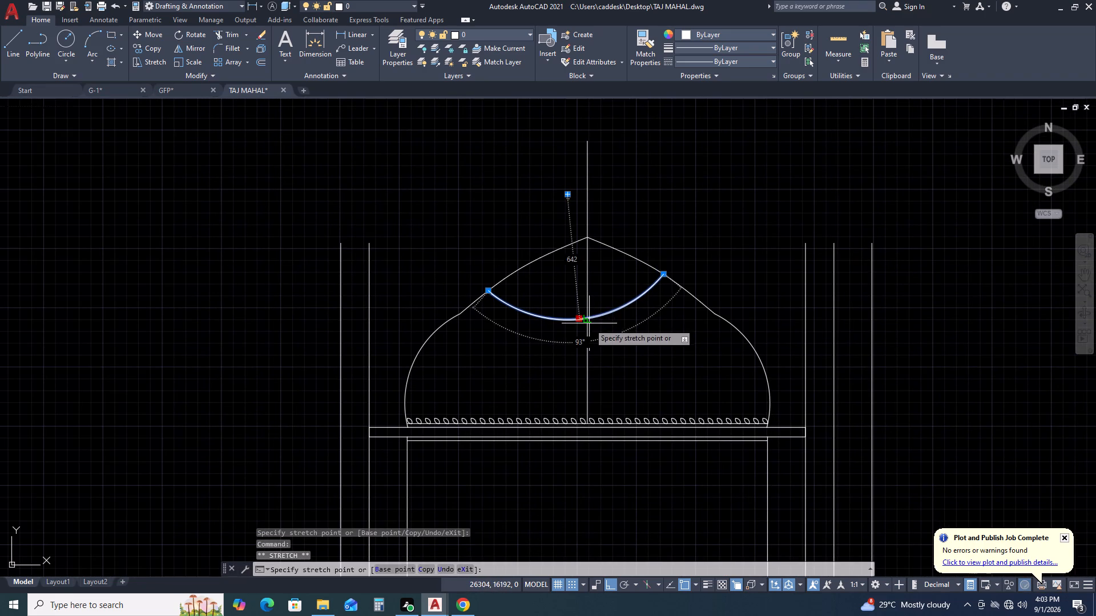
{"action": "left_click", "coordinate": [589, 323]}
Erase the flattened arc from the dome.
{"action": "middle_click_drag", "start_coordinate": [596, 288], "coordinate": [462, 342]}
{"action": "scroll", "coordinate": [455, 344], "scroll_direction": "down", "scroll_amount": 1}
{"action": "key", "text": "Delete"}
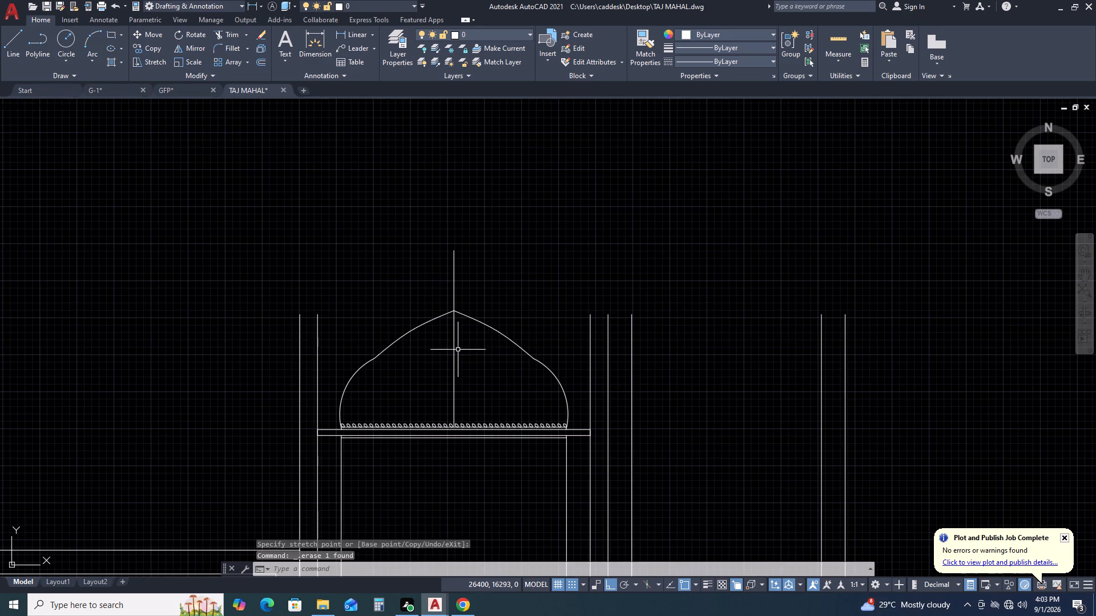
Draw a three-point arc starting on the dome's left spline and ending near the level point on its right spline.
{"action": "middle_click_drag", "start_coordinate": [444, 350], "coordinate": [563, 345]}
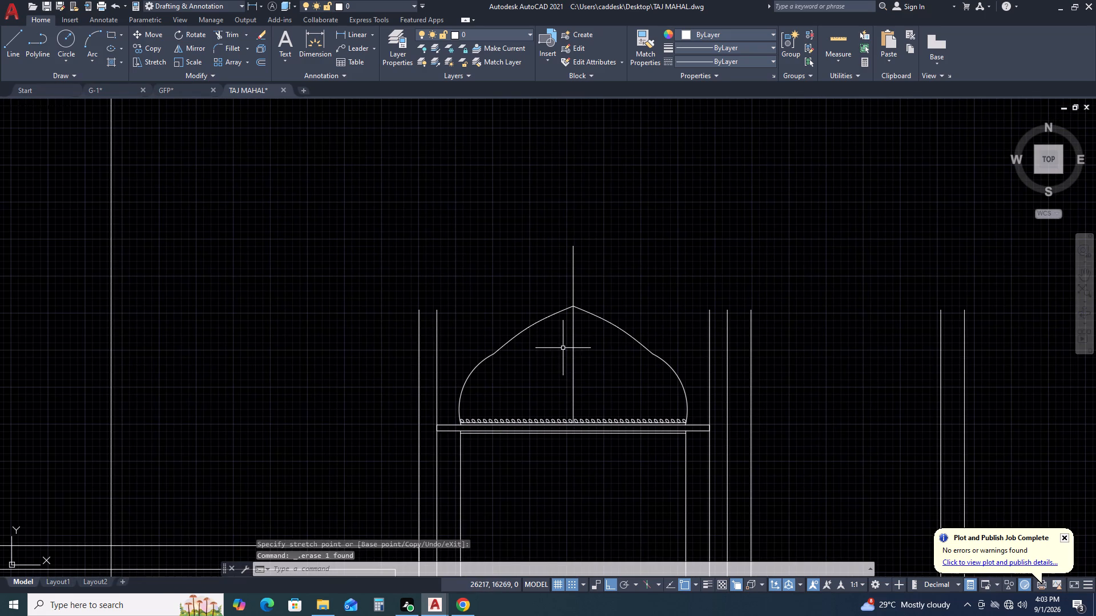
{"action": "key", "text": "a"}
{"action": "key", "text": "space"}
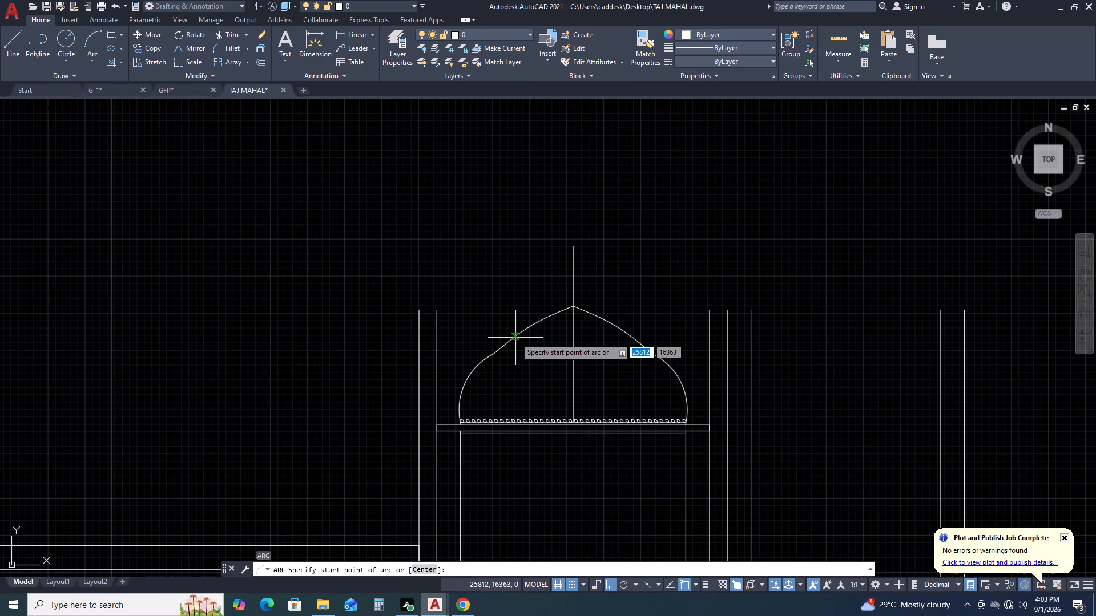
{"action": "left_click", "coordinate": [515, 337]}
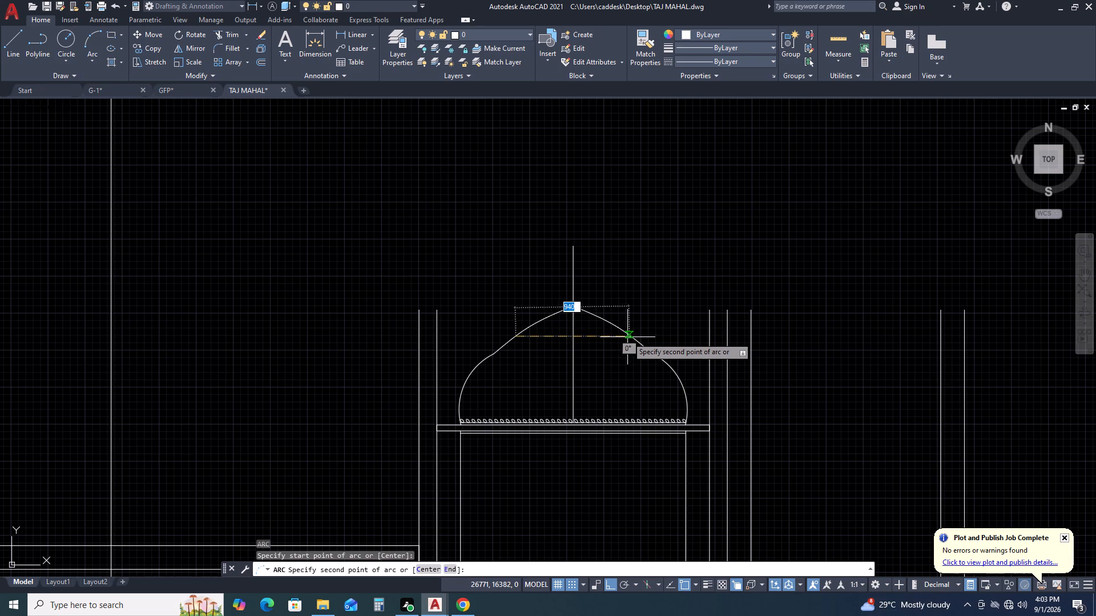
{"action": "left_click", "coordinate": [628, 337]}
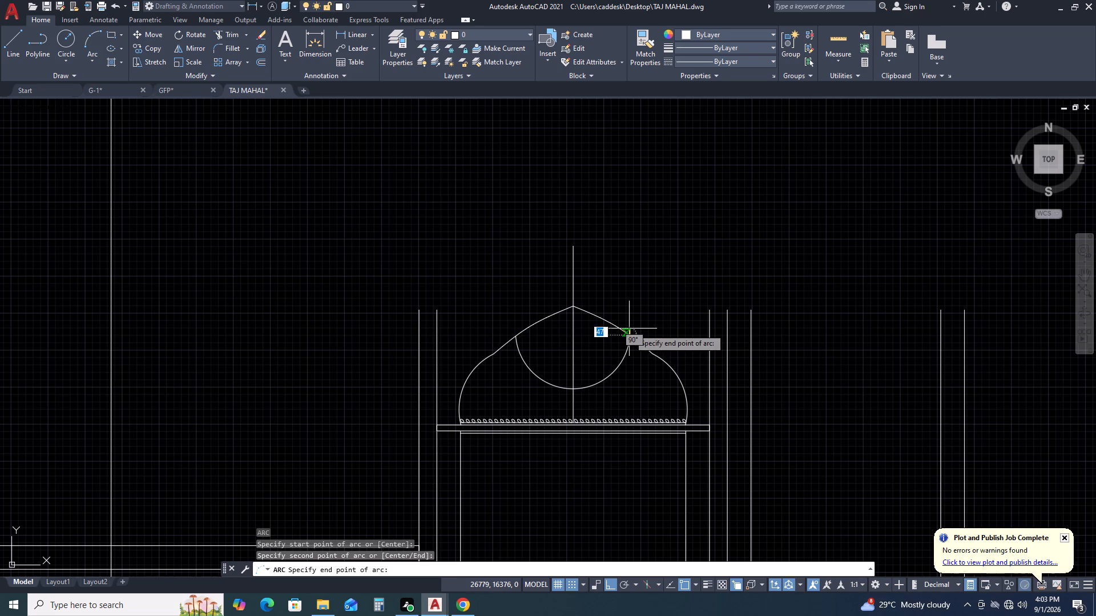
{"action": "left_click", "coordinate": [629, 329]}
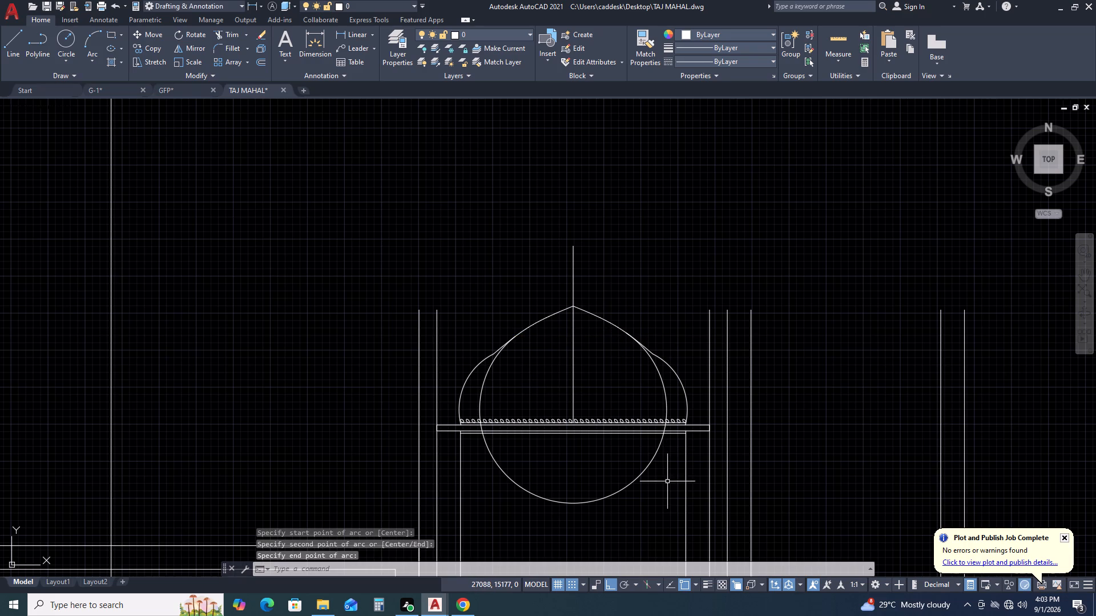
Stretch the arc's middle up along the dome's centre line into a shallow sagging curve with a radius of about 1832.
{"action": "left_click_drag", "start_coordinate": [666, 483], "coordinate": [658, 480]}
{"action": "left_click", "coordinate": [640, 465]}
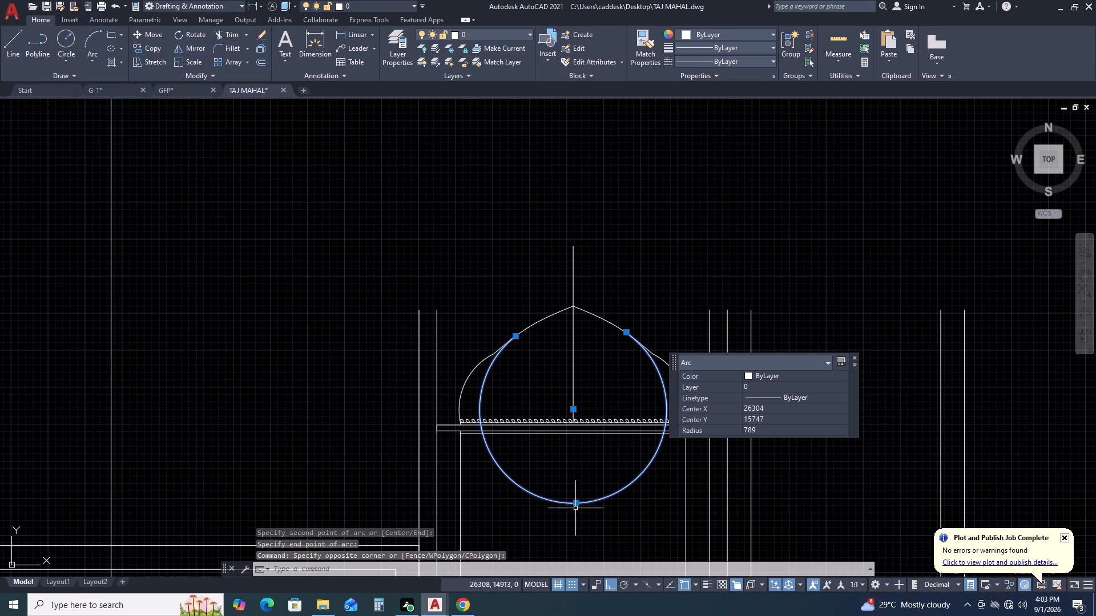
{"action": "left_click", "coordinate": [575, 502]}
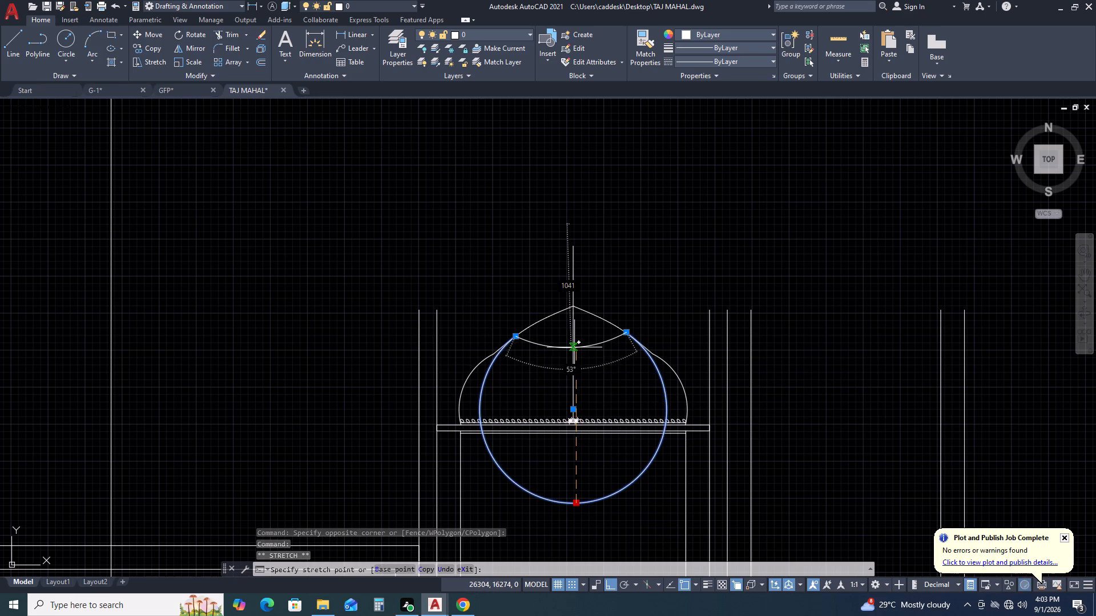
{"action": "left_click", "coordinate": [575, 342]}
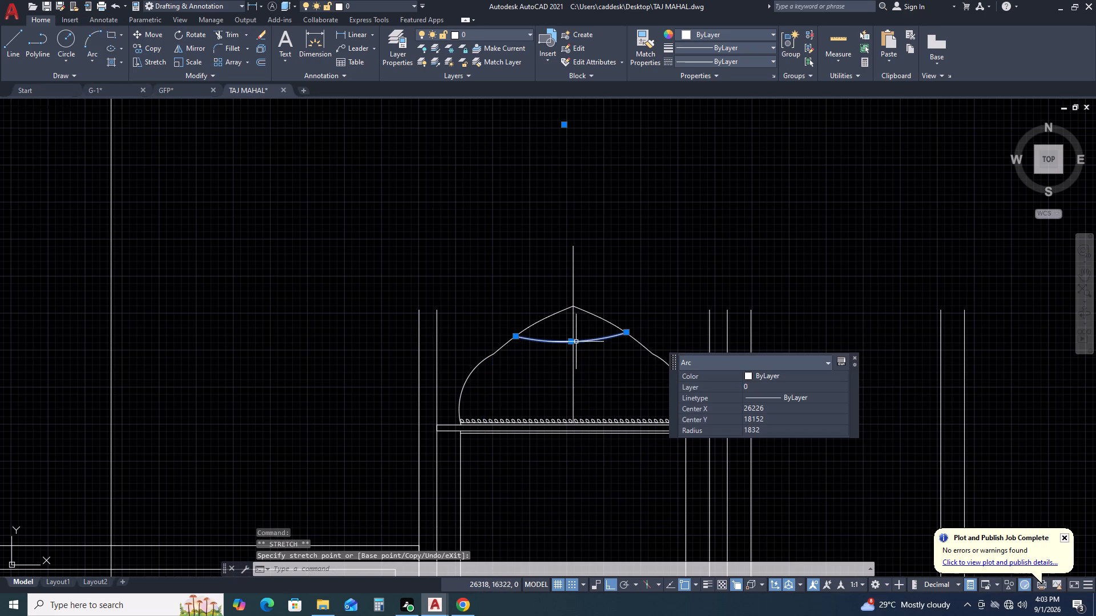
Offset the shallow arc 20 units to its lower side.
{"action": "type", "text": "O"}
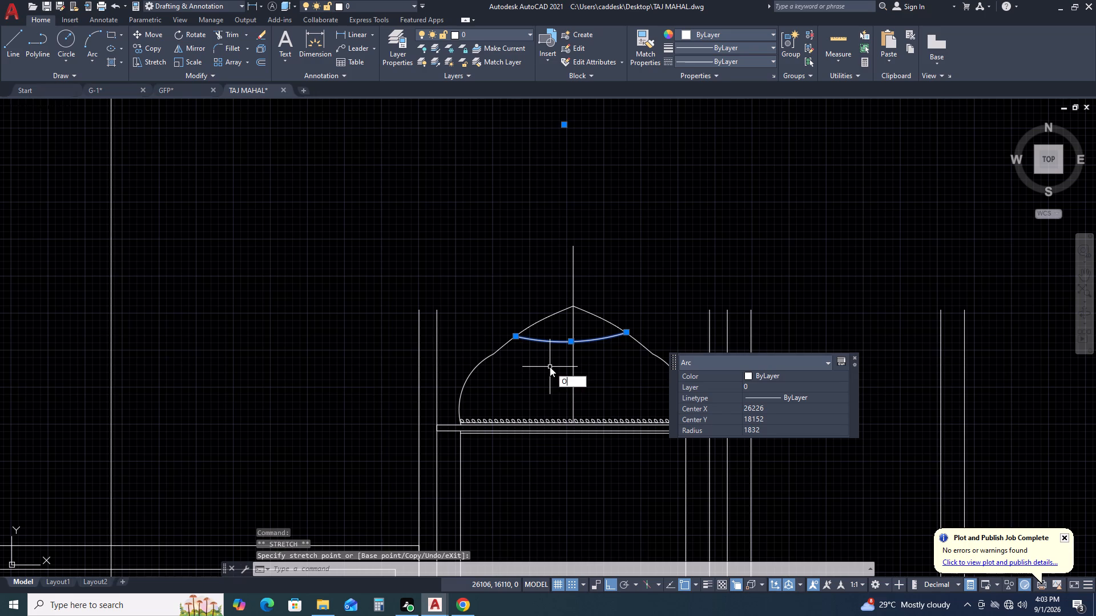
{"action": "key", "text": "space"}
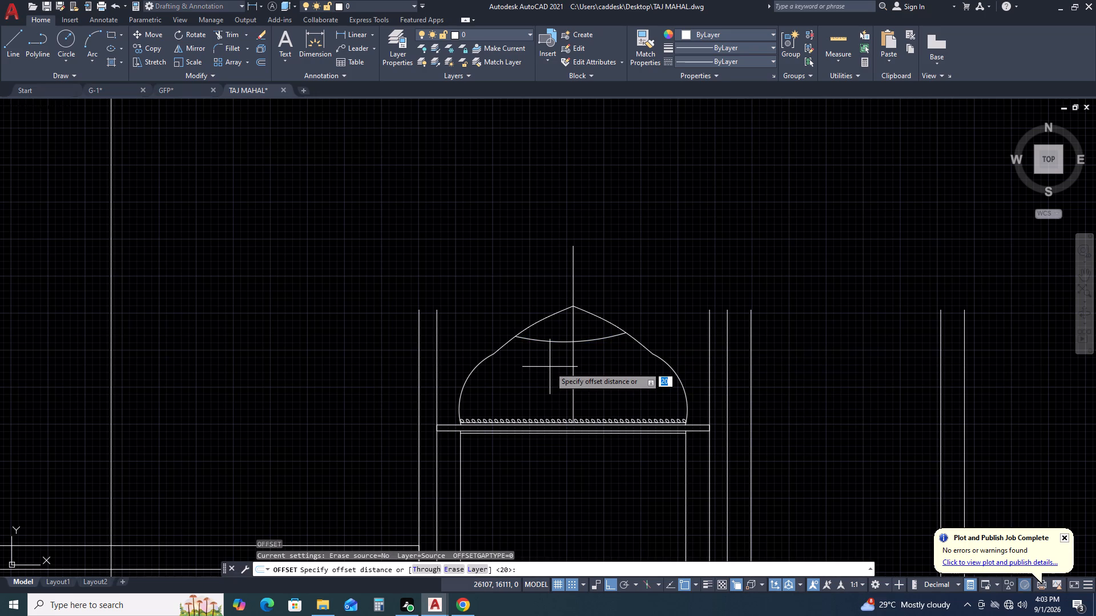
{"action": "key", "text": "Return"}
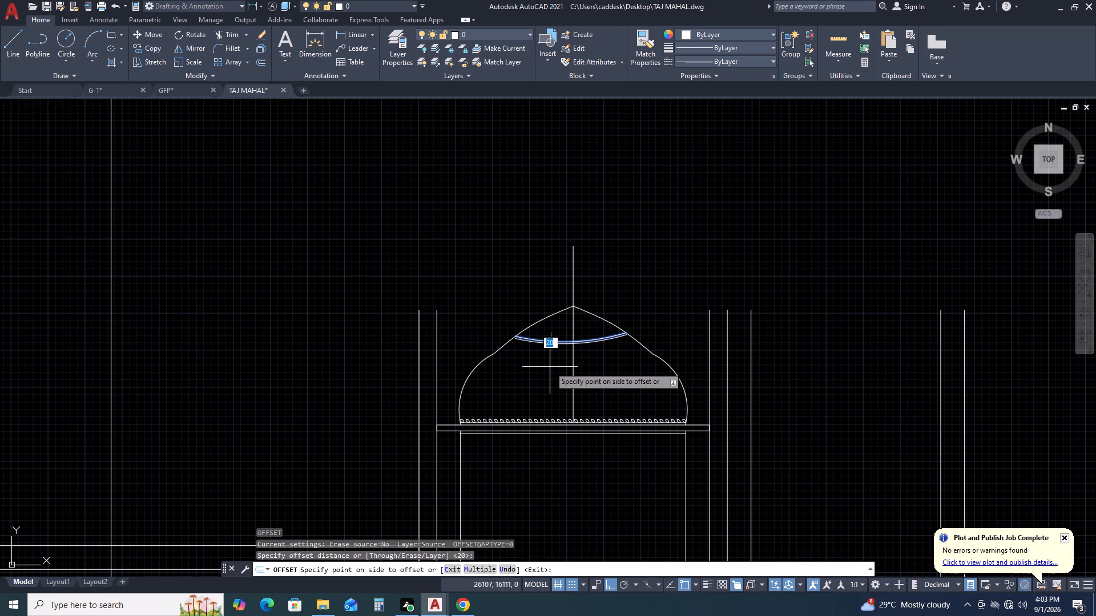
{"action": "double_click", "coordinate": [553, 383]}
{"action": "middle_click_drag", "start_coordinate": [580, 390], "coordinate": [650, 387]}
{"action": "key", "text": "Escape"}
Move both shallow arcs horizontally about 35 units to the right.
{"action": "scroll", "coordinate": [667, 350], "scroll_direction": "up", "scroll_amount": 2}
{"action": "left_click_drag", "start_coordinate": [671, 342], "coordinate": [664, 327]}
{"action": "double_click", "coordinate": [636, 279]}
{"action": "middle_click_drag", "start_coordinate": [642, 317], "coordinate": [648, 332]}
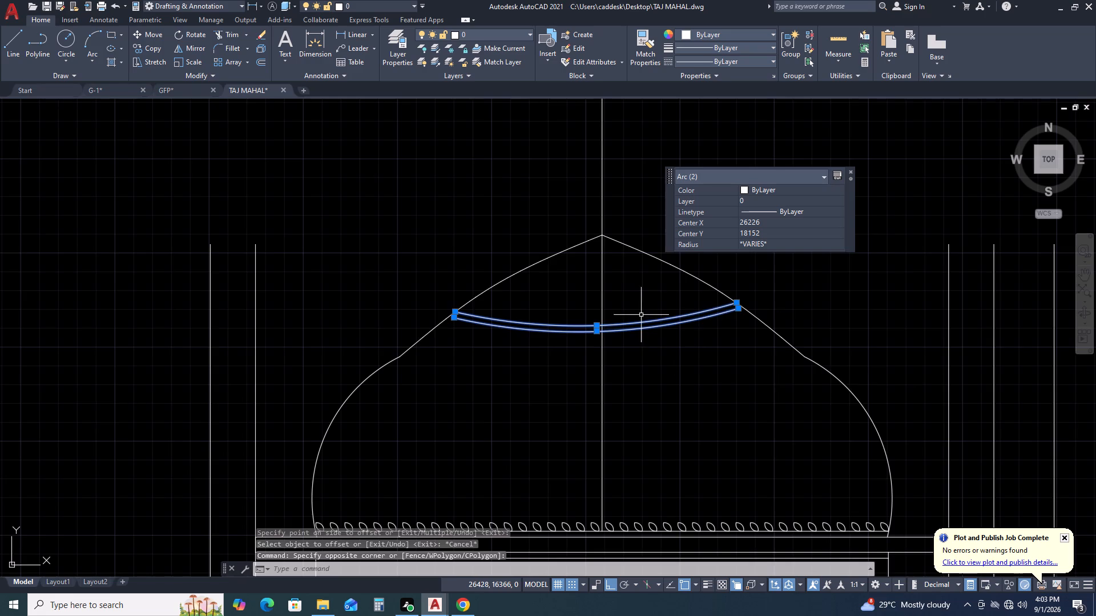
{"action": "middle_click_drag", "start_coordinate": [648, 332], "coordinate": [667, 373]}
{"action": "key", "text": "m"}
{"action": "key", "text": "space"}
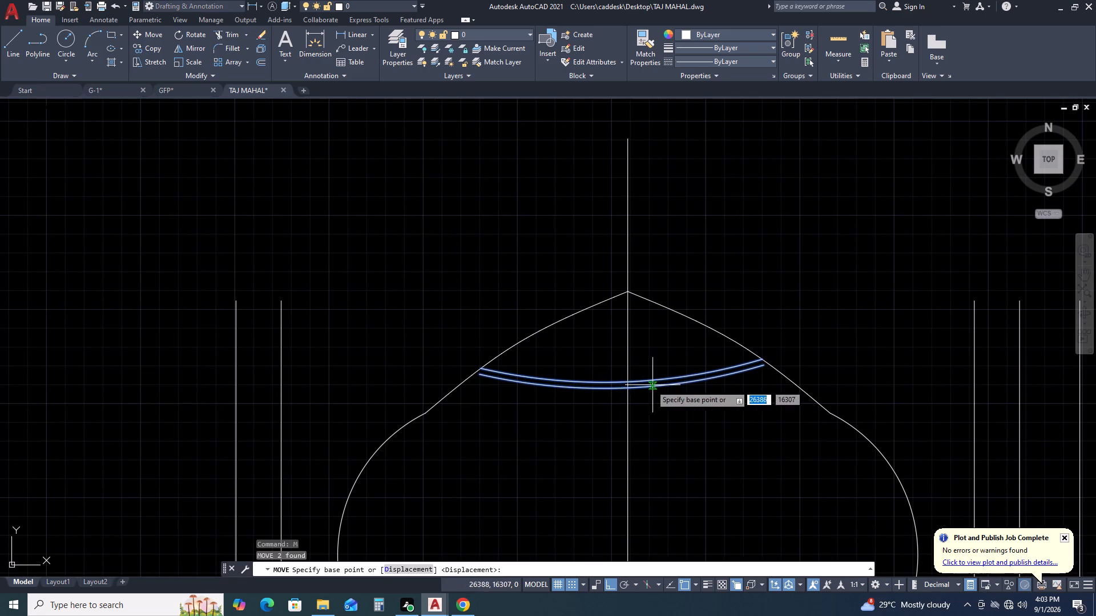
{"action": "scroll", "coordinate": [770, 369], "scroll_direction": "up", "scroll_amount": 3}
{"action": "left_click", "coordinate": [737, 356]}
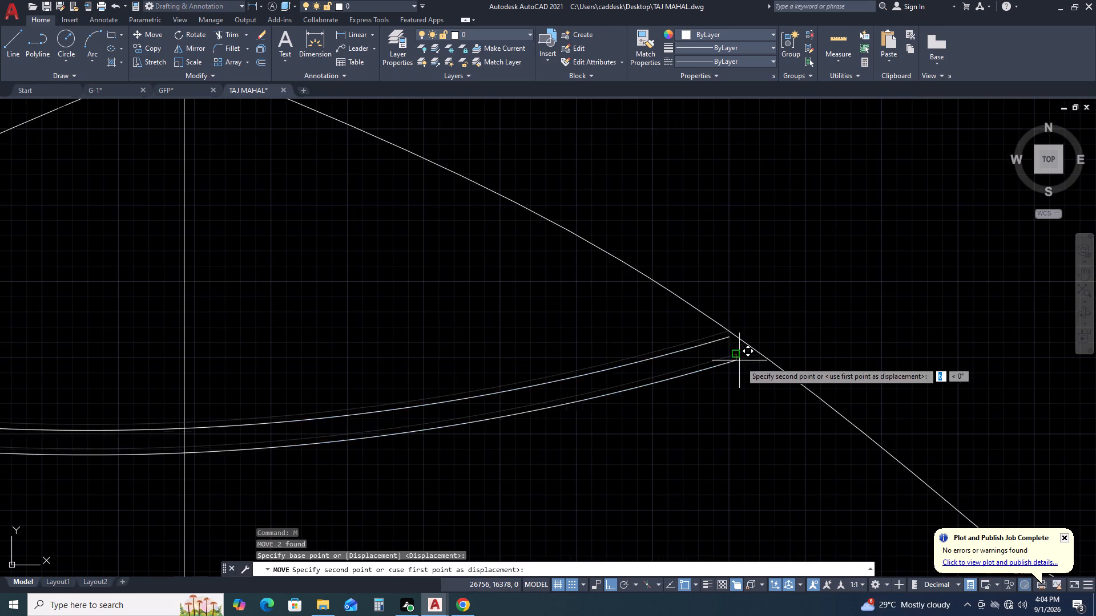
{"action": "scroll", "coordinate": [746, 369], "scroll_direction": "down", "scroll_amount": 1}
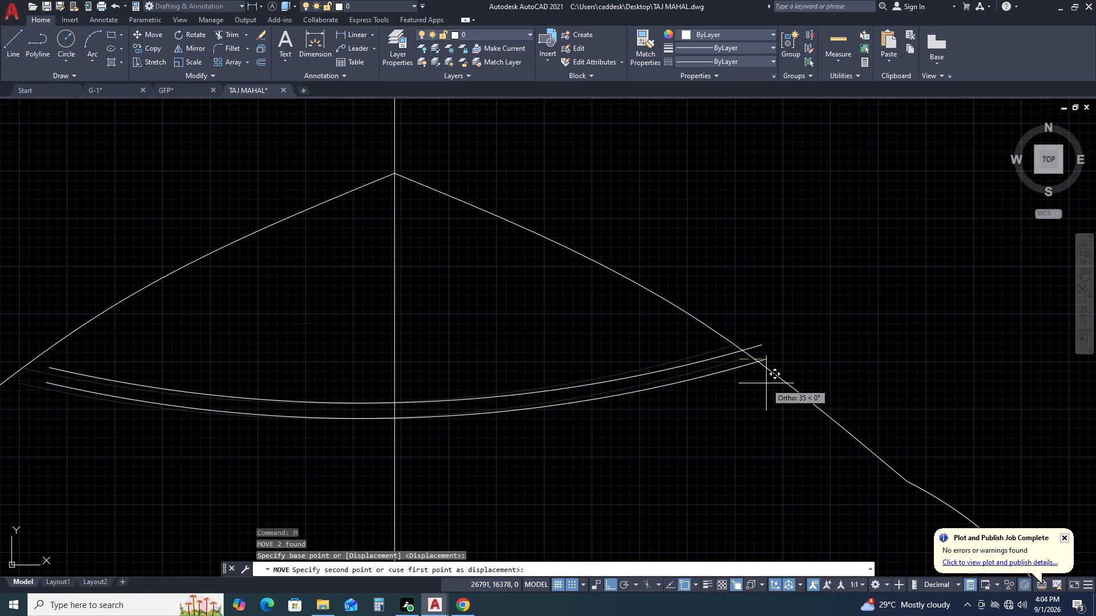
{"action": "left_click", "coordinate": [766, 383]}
Move both arcs horizontally so the upper arc's midpoint sits on the dome's vertical centre line.
{"action": "left_click", "coordinate": [696, 402]}
{"action": "left_click", "coordinate": [628, 354]}
{"action": "key", "text": "m"}
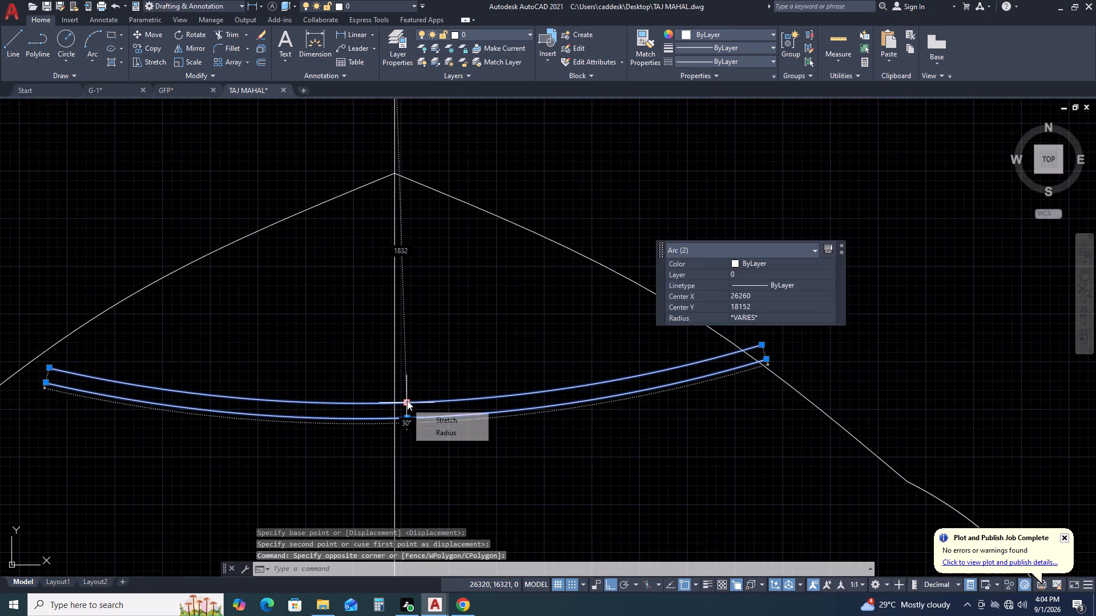
{"action": "key", "text": "space"}
{"action": "scroll", "coordinate": [394, 400], "scroll_direction": "up", "scroll_amount": 2}
{"action": "key", "text": "m"}
{"action": "key", "text": "space"}
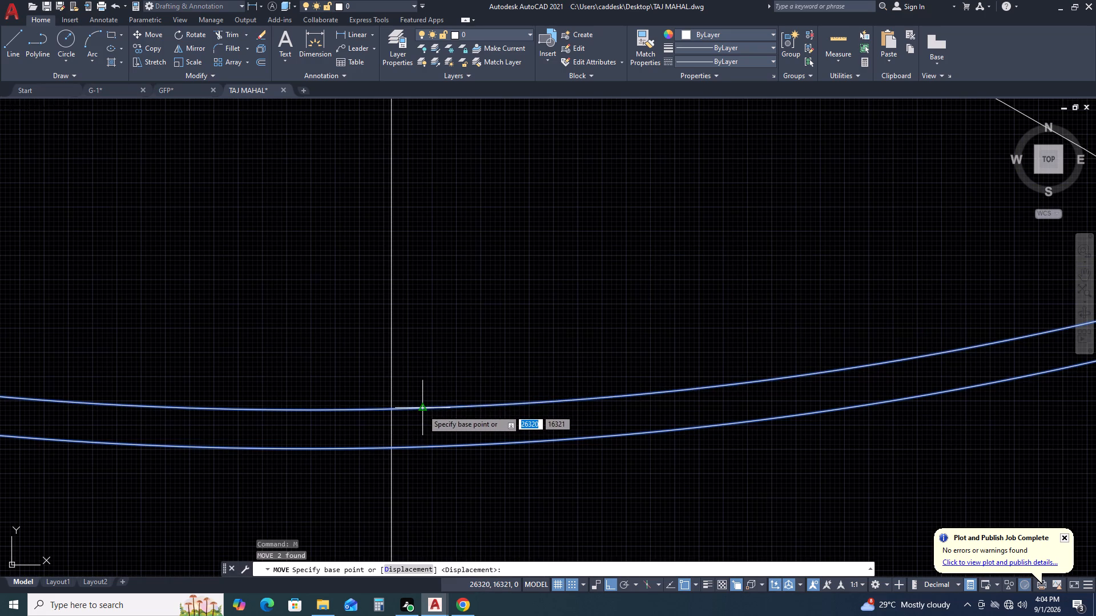
{"action": "triple_click", "coordinate": [422, 410]}
{"action": "left_click_drag", "start_coordinate": [502, 381], "coordinate": [500, 388]}
{"action": "left_click", "coordinate": [446, 479]}
{"action": "left_click", "coordinate": [443, 479]}
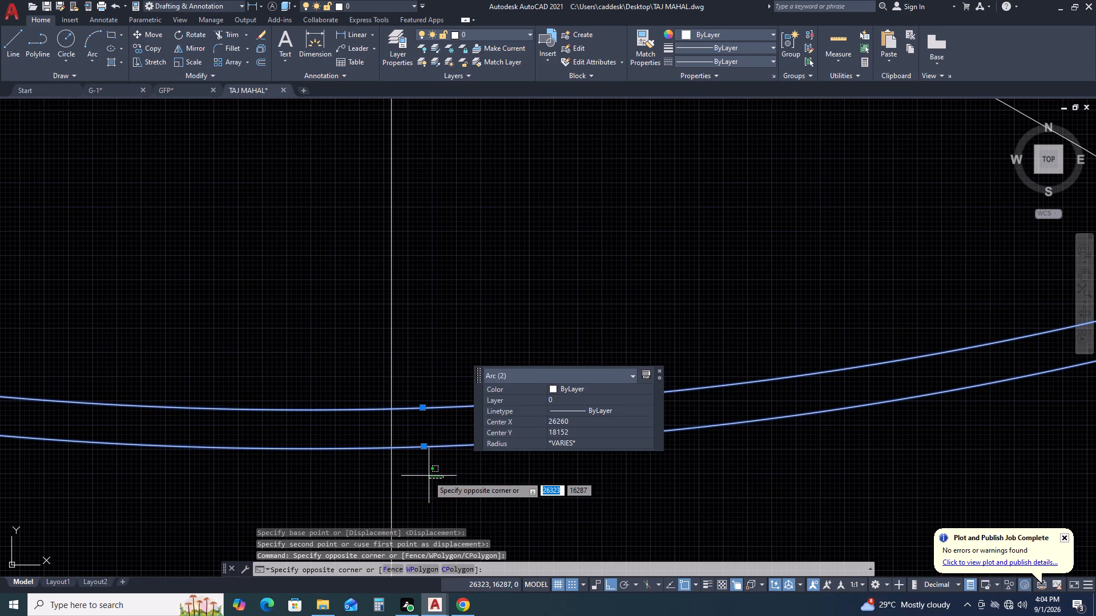
{"action": "type", "text": "M"}
{"action": "key", "text": "space"}
{"action": "left_click", "coordinate": [426, 410]}
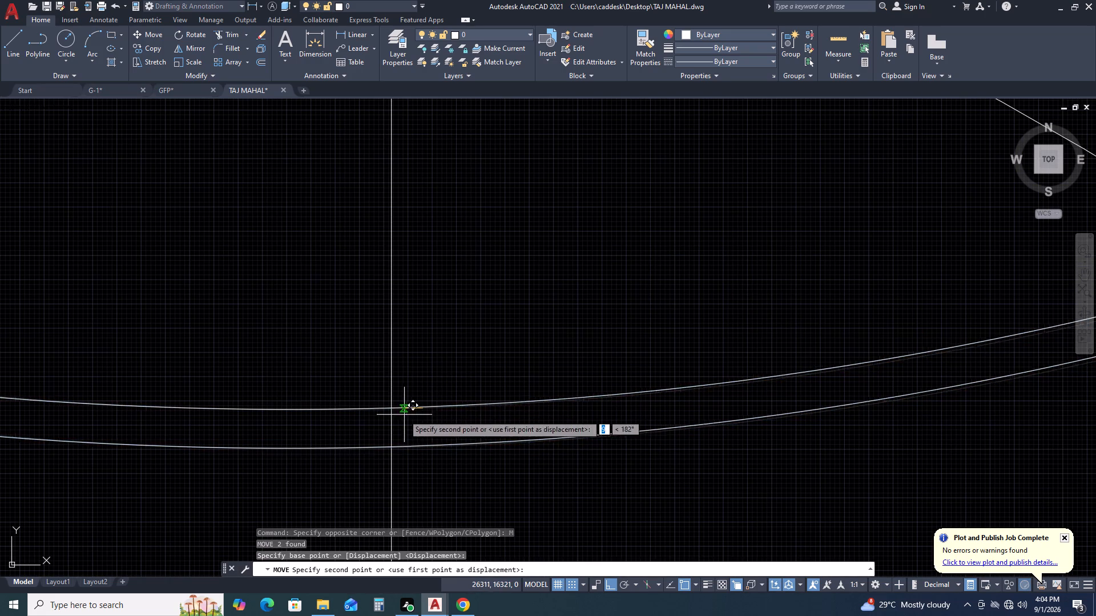
{"action": "left_click", "coordinate": [389, 409]}
Stretch the left end of the upper arc onto the dome's left spline.
{"action": "scroll", "coordinate": [458, 406], "scroll_direction": "down", "scroll_amount": 5}
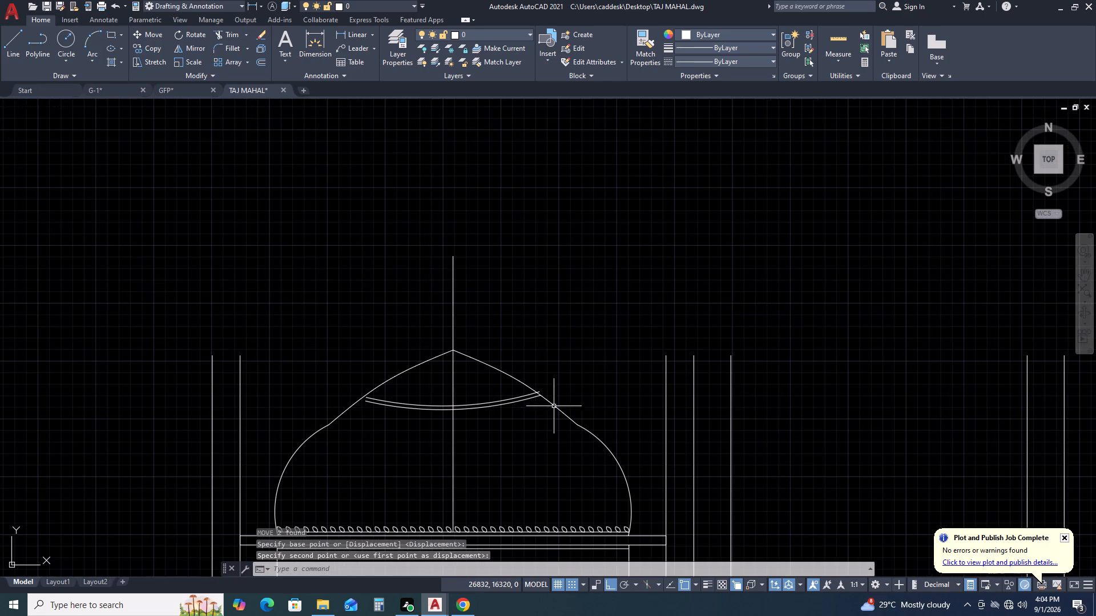
{"action": "middle_click_drag", "start_coordinate": [428, 384], "coordinate": [473, 444]}
{"action": "scroll", "coordinate": [568, 468], "scroll_direction": "up", "scroll_amount": 2}
{"action": "middle_click_drag", "start_coordinate": [569, 468], "coordinate": [559, 403]}
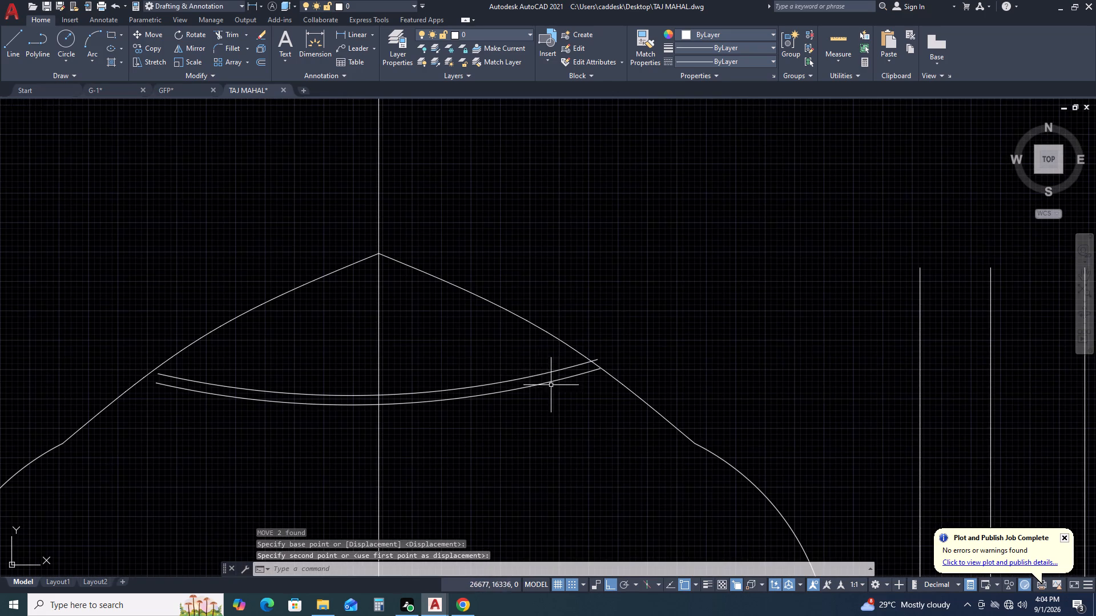
{"action": "left_click_drag", "start_coordinate": [533, 367], "coordinate": [529, 390]}
{"action": "double_click", "coordinate": [524, 426]}
{"action": "middle_click_drag", "start_coordinate": [528, 429], "coordinate": [541, 479]}
{"action": "scroll", "coordinate": [144, 431], "scroll_direction": "up", "scroll_amount": 1}
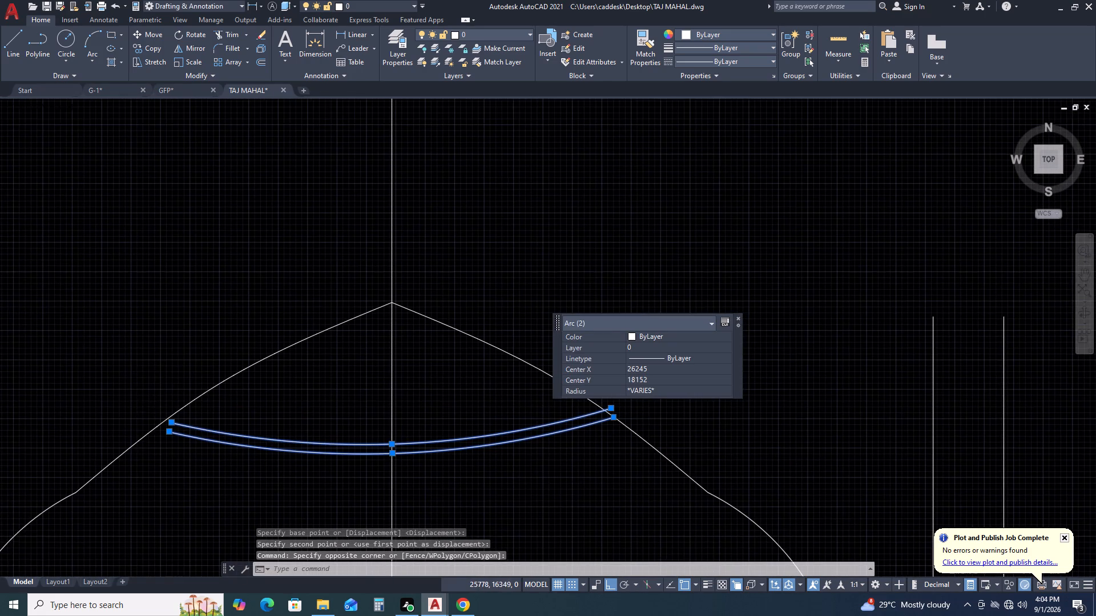
{"action": "scroll", "coordinate": [144, 431], "scroll_direction": "up", "scroll_amount": 1}
{"action": "scroll", "coordinate": [208, 406], "scroll_direction": "up", "scroll_amount": 2}
{"action": "left_click", "coordinate": [217, 419]}
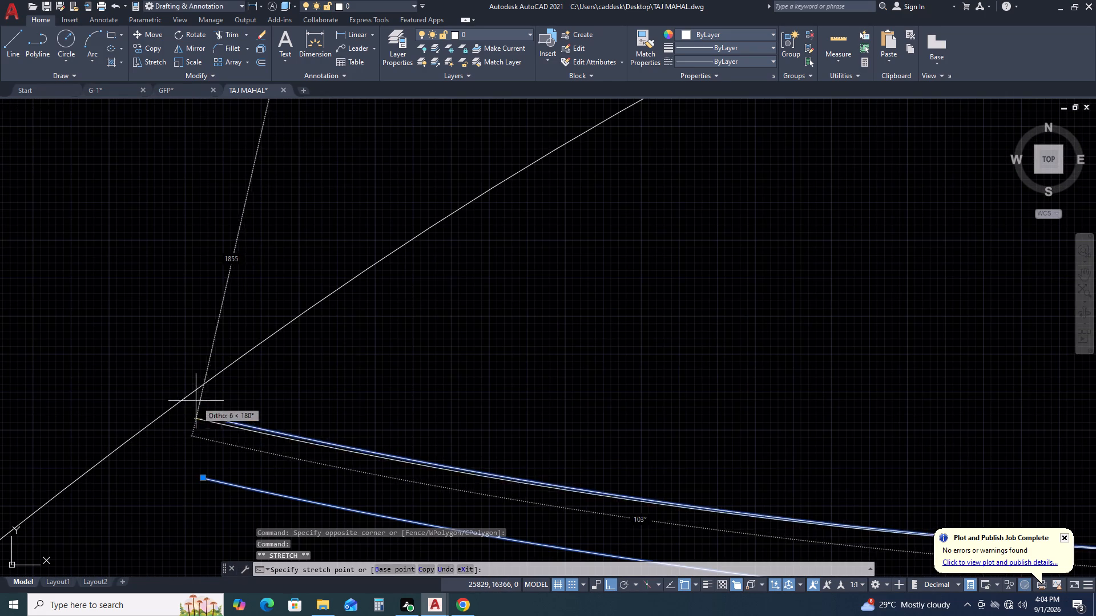
{"action": "left_click", "coordinate": [183, 399]}
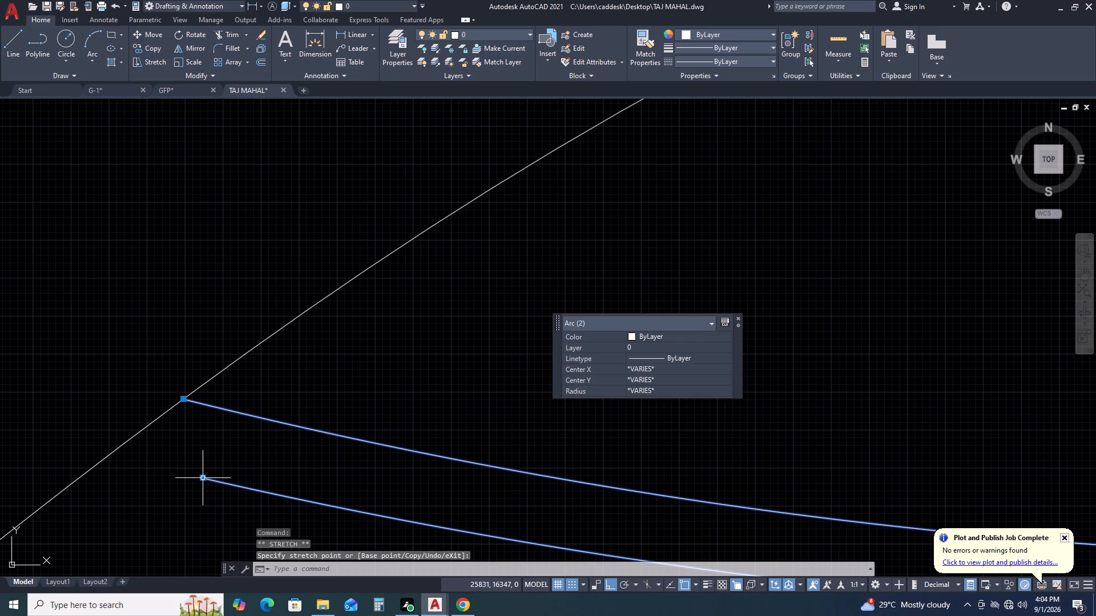
Stretch the left end of the lower band arc onto the dome's left spline.
{"action": "left_click", "coordinate": [204, 476]}
{"action": "left_click", "coordinate": [124, 444]}
Stretch the lower band arc's midpoint horizontally to the dome's vertical centre line.
{"action": "scroll", "coordinate": [122, 444], "scroll_direction": "down", "scroll_amount": 3}
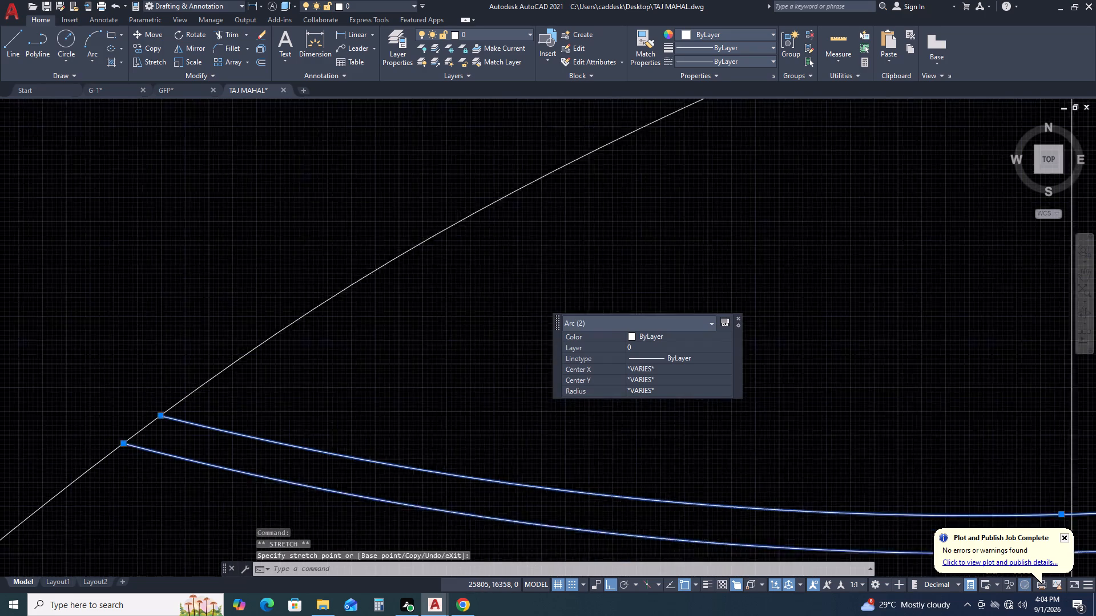
{"action": "middle_click_drag", "start_coordinate": [517, 435], "coordinate": [369, 423]}
{"action": "scroll", "coordinate": [335, 475], "scroll_direction": "up", "scroll_amount": 2}
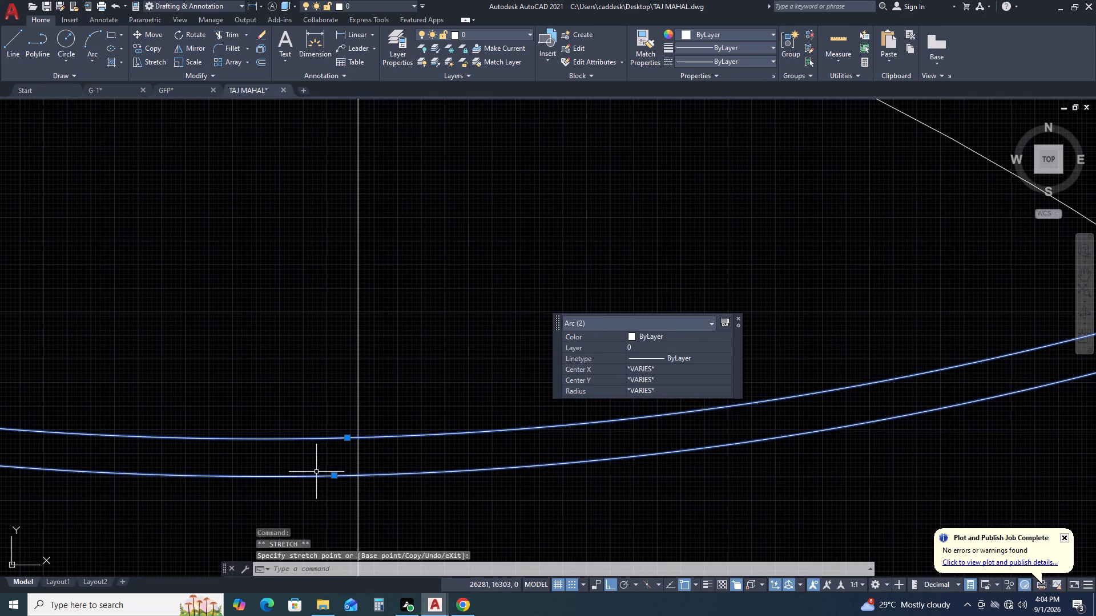
{"action": "left_click", "coordinate": [332, 475]}
{"action": "left_click", "coordinate": [358, 474]}
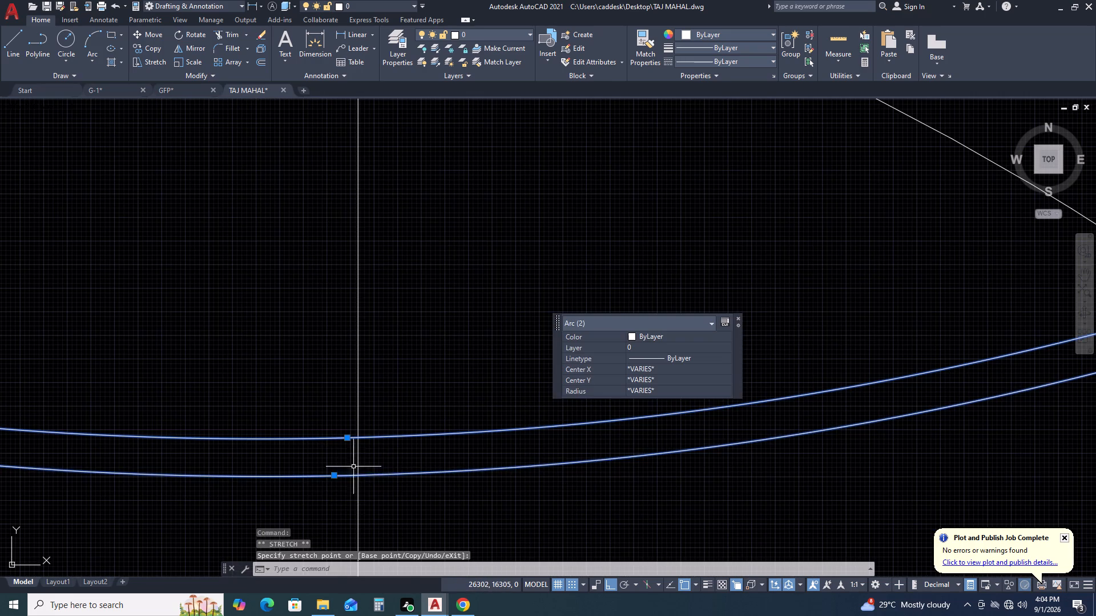
Stretch the right ends of the lower and upper band arcs onto the dome's right spline.
{"action": "scroll", "coordinate": [390, 452], "scroll_direction": "down", "scroll_amount": 4}
{"action": "scroll", "coordinate": [526, 438], "scroll_direction": "up", "scroll_amount": 5}
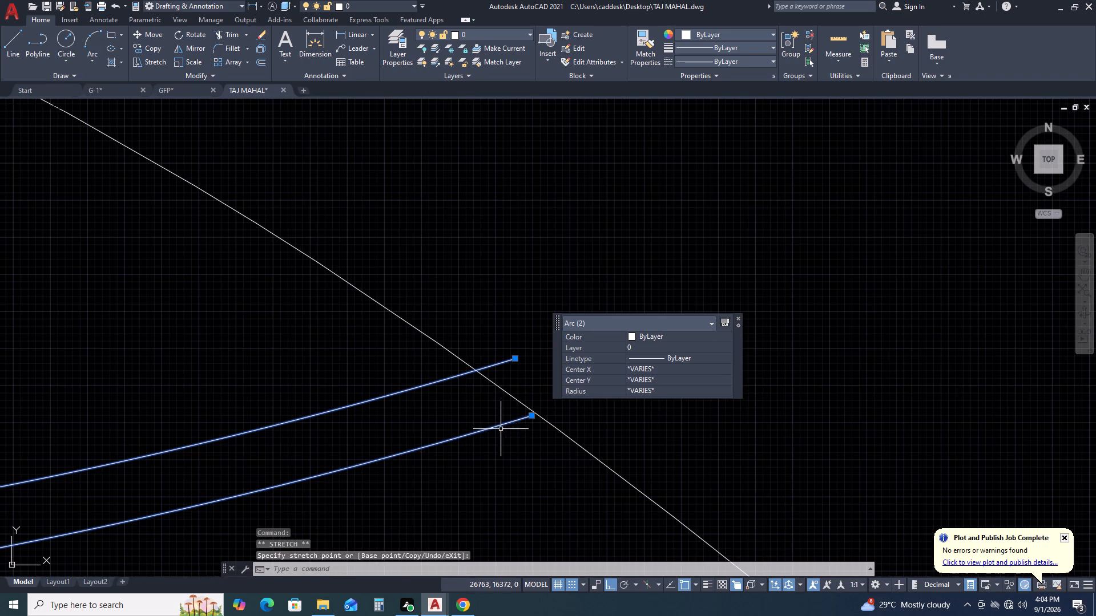
{"action": "left_click", "coordinate": [533, 414]}
{"action": "left_click", "coordinate": [541, 418]}
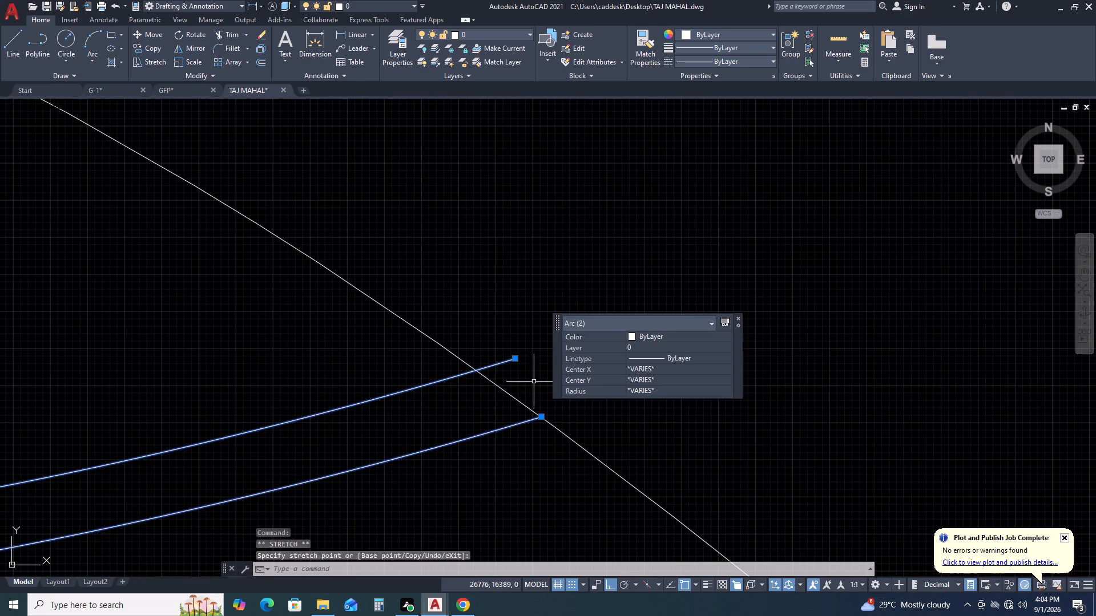
{"action": "left_click", "coordinate": [514, 358]}
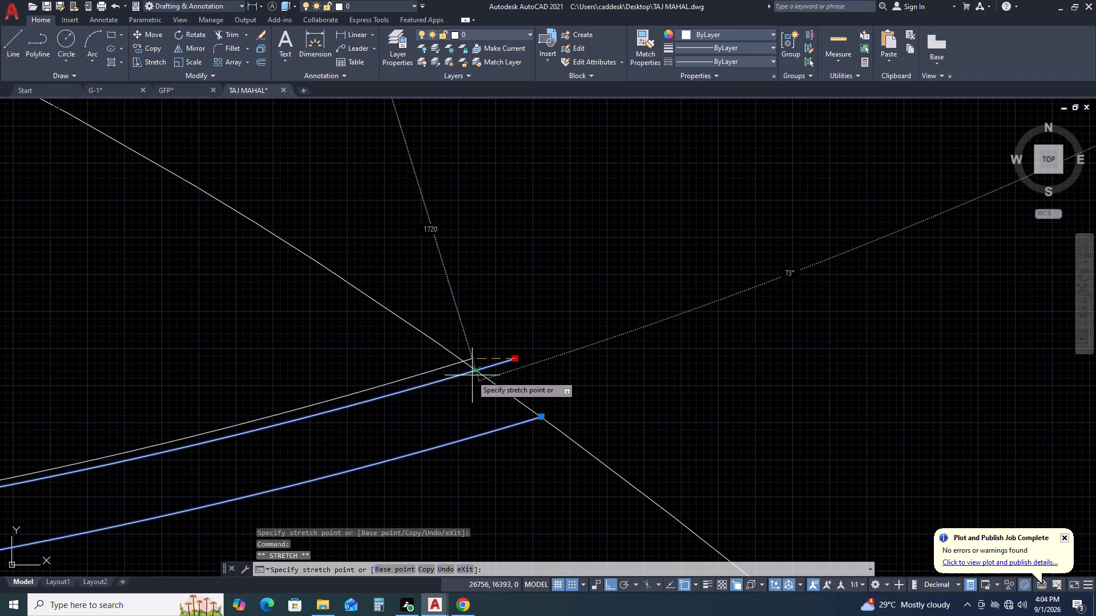
{"action": "left_click", "coordinate": [473, 373]}
{"action": "scroll", "coordinate": [510, 385], "scroll_direction": "down", "scroll_amount": 3}
{"action": "middle_click_drag", "start_coordinate": [645, 456], "coordinate": [720, 450]}
{"action": "key", "text": "Escape"}
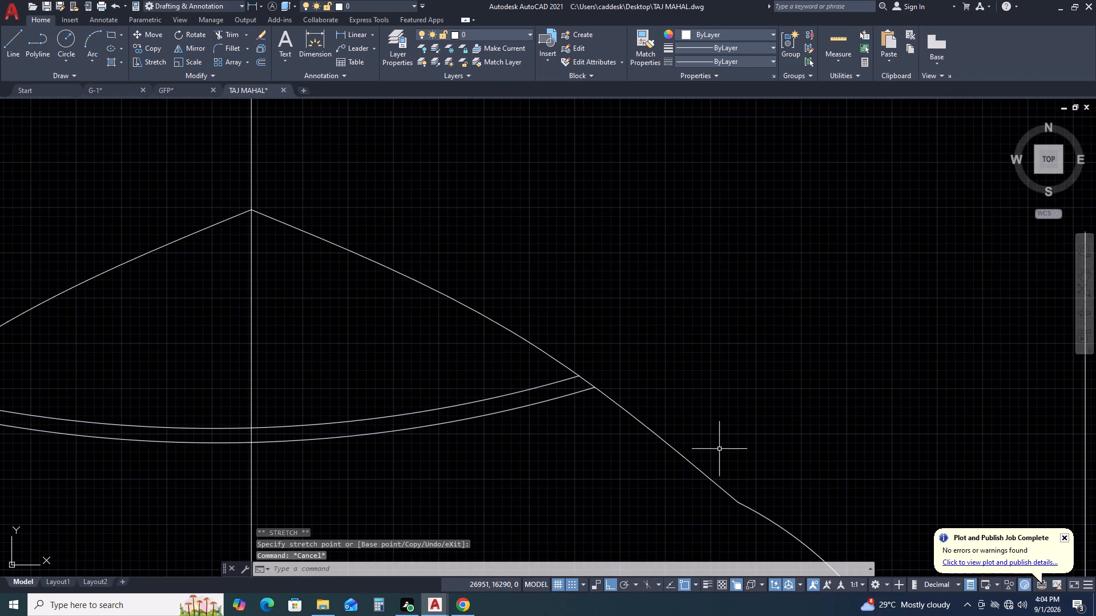
Delete the dome's vertical centre line.
{"action": "middle_click_drag", "start_coordinate": [360, 395], "coordinate": [603, 348]}
{"action": "scroll", "coordinate": [664, 338], "scroll_direction": "down", "scroll_amount": 3}
{"action": "middle_click_drag", "start_coordinate": [699, 406], "coordinate": [699, 357]}
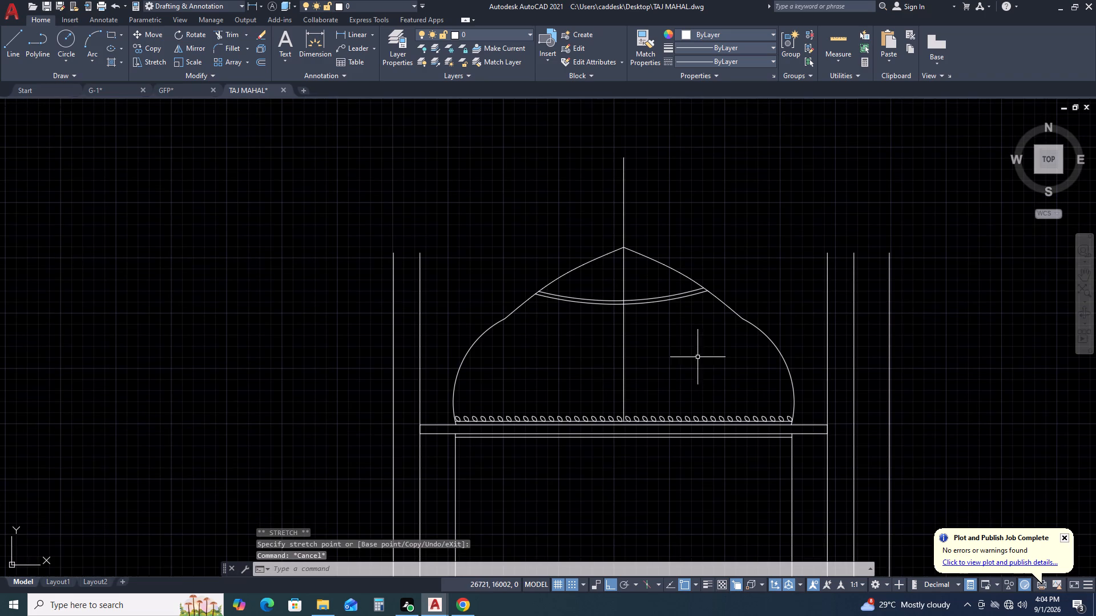
{"action": "left_click", "coordinate": [646, 346]}
{"action": "left_click", "coordinate": [594, 335]}
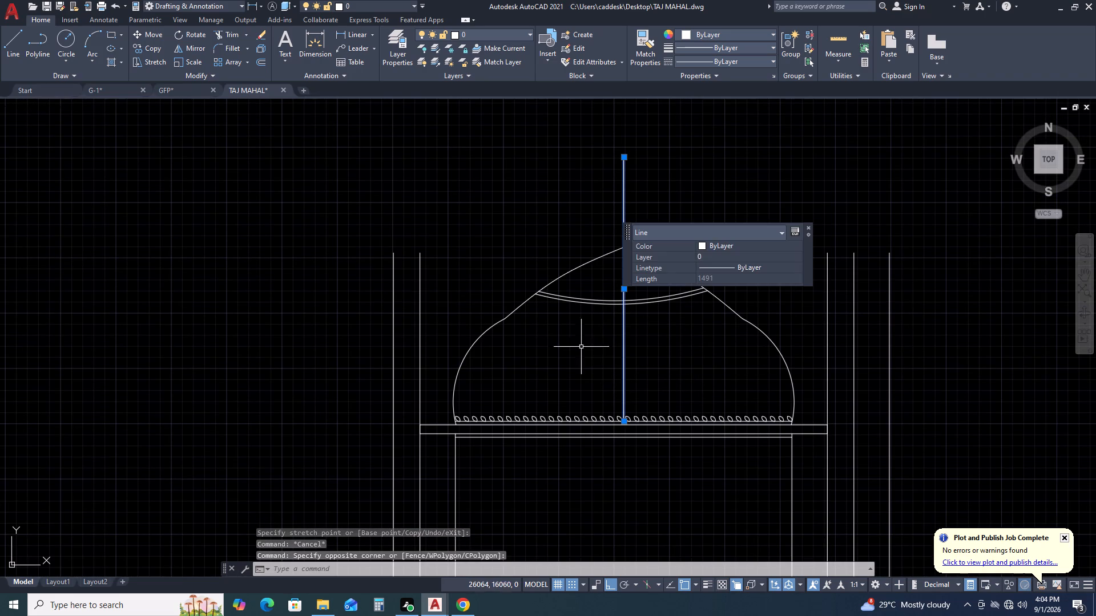
{"action": "key", "text": "Delete"}
Draw a three-point arc from the left part of the upper band arc through the dome's apex, ending above it.
{"action": "middle_click_drag", "start_coordinate": [650, 333], "coordinate": [659, 415]}
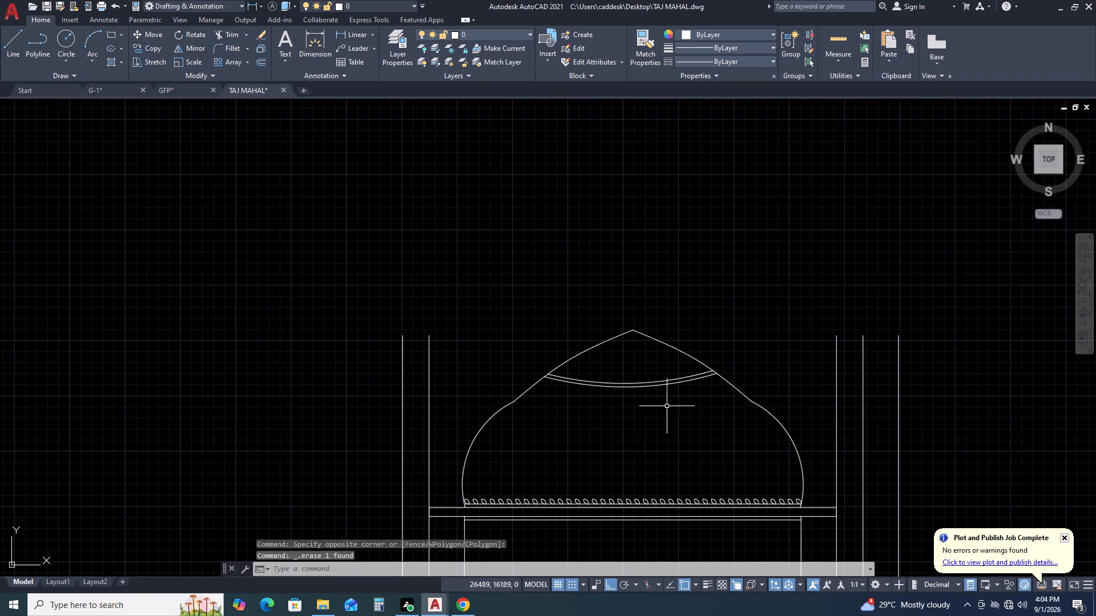
{"action": "middle_click_drag", "start_coordinate": [596, 356], "coordinate": [662, 436]}
{"action": "middle_click", "coordinate": [665, 439]}
{"action": "scroll", "coordinate": [670, 424], "scroll_direction": "up", "scroll_amount": 3}
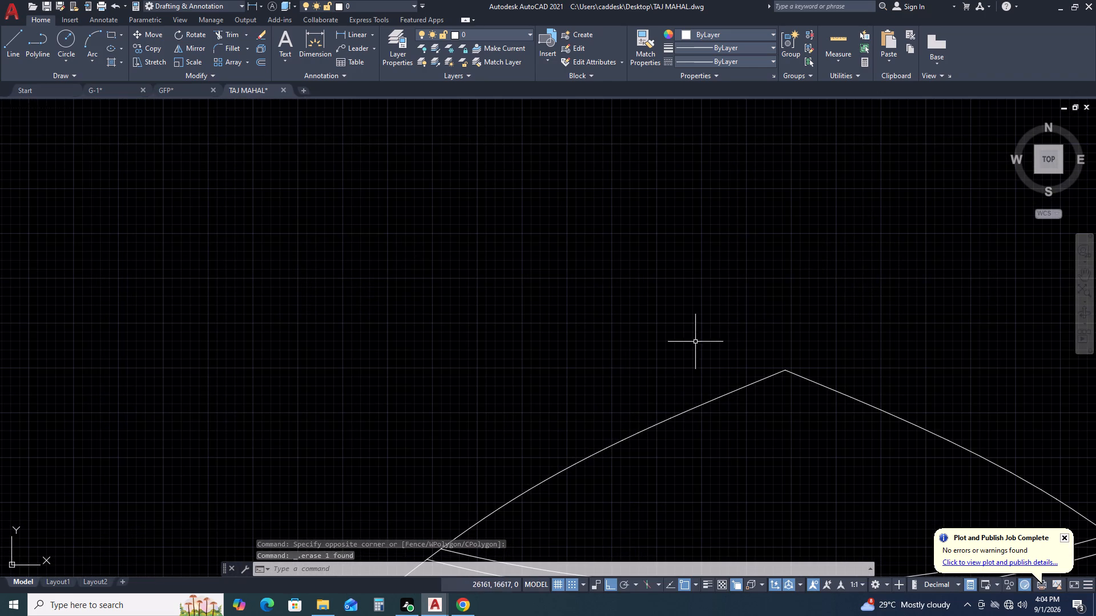
{"action": "key", "text": "a"}
{"action": "key", "text": "space"}
{"action": "scroll", "coordinate": [589, 279], "scroll_direction": "down", "scroll_amount": 4}
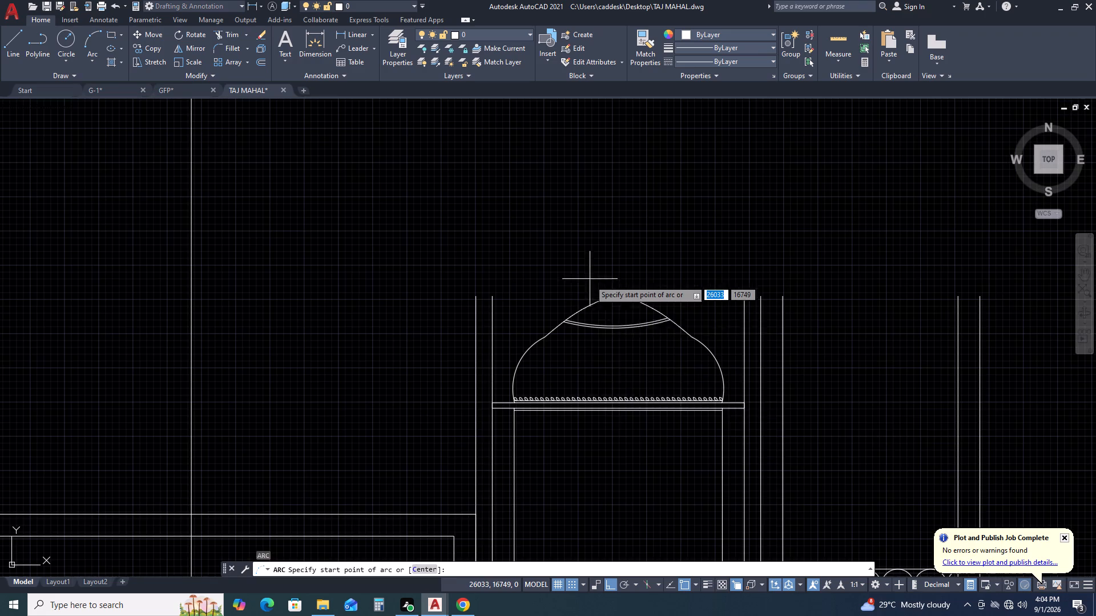
{"action": "scroll", "coordinate": [582, 323], "scroll_direction": "up", "scroll_amount": 1}
{"action": "left_click", "coordinate": [582, 323]}
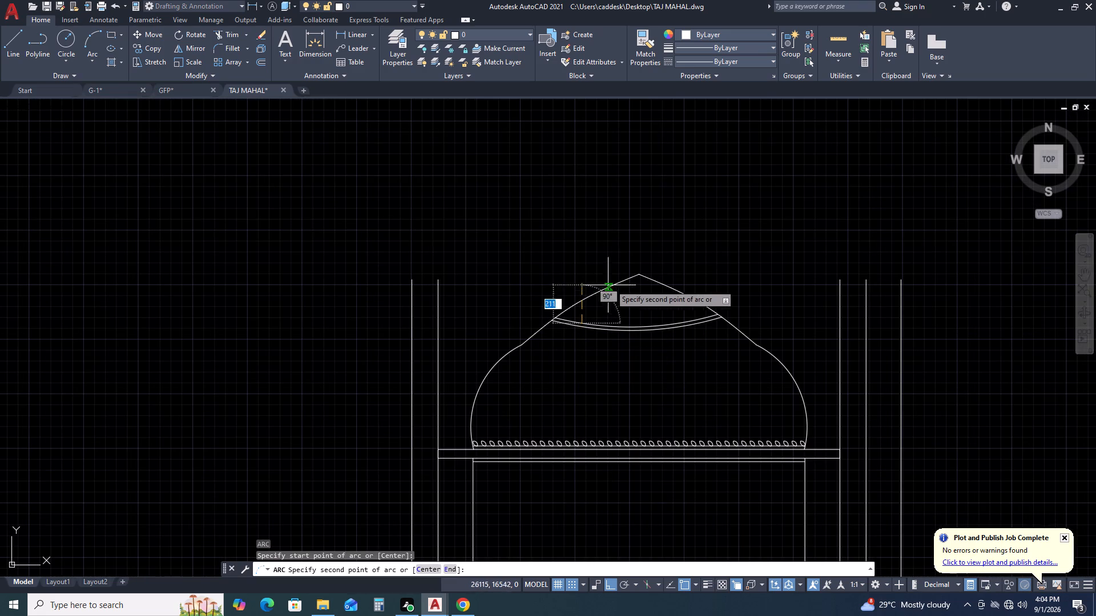
{"action": "left_click", "coordinate": [638, 274]}
{"action": "scroll", "coordinate": [638, 274], "scroll_direction": "up", "scroll_amount": 2}
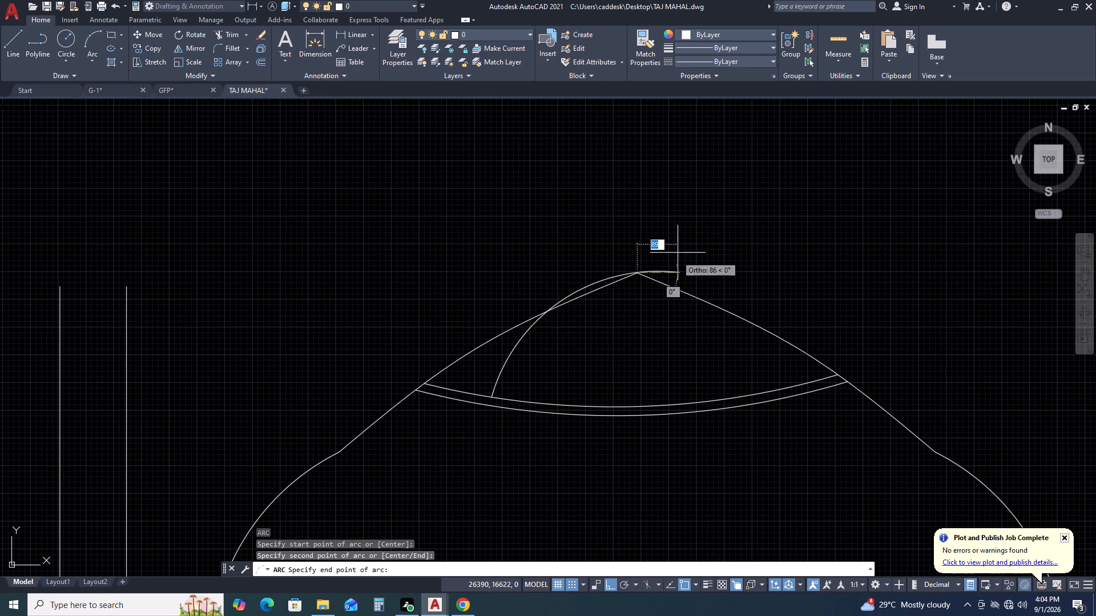
{"action": "left_click", "coordinate": [625, 185]}
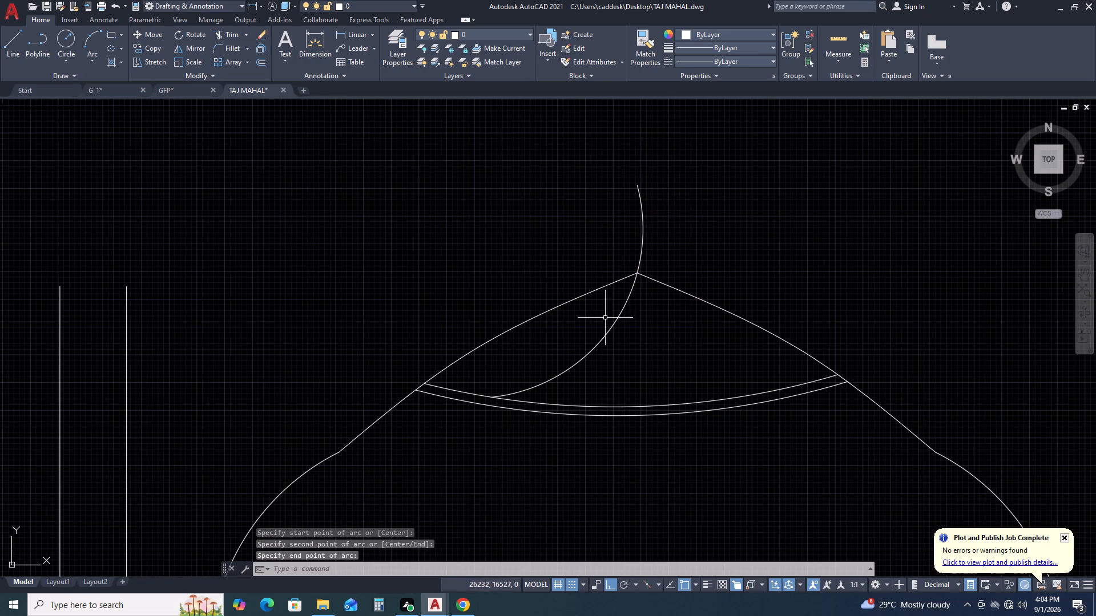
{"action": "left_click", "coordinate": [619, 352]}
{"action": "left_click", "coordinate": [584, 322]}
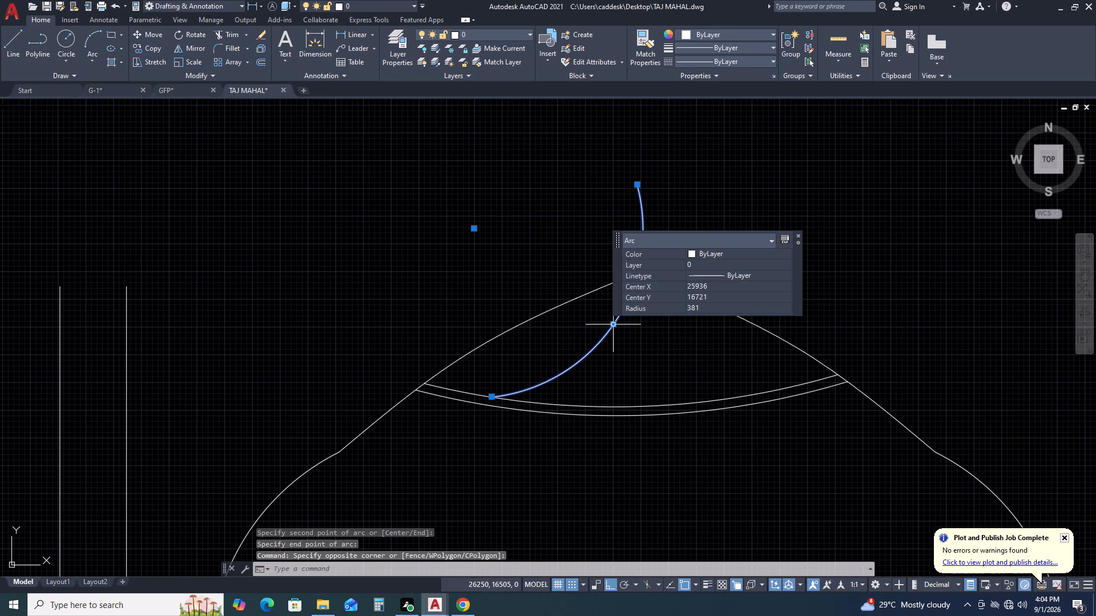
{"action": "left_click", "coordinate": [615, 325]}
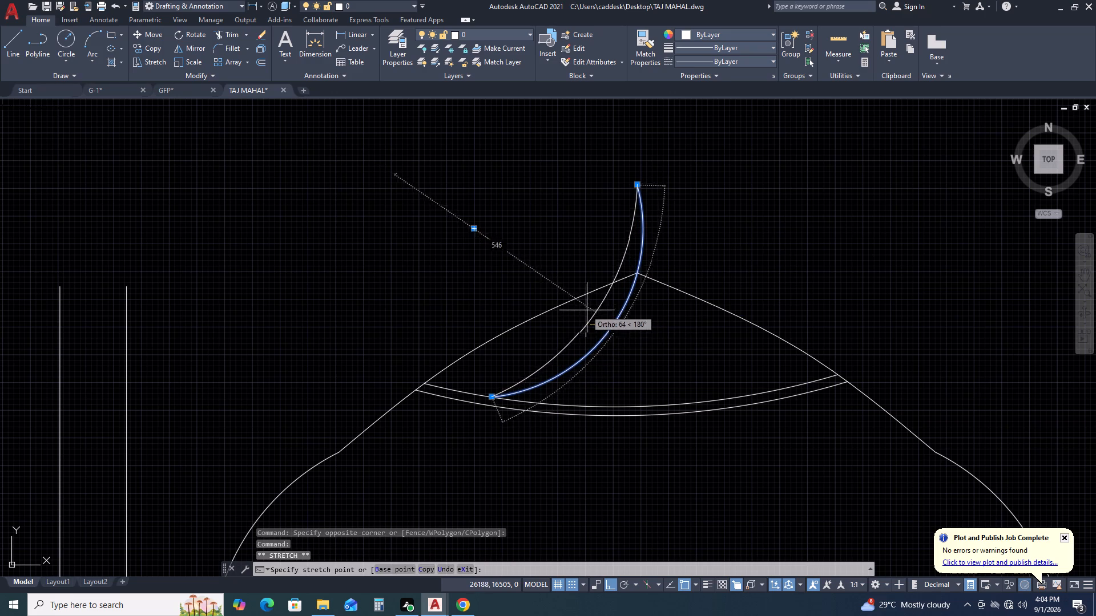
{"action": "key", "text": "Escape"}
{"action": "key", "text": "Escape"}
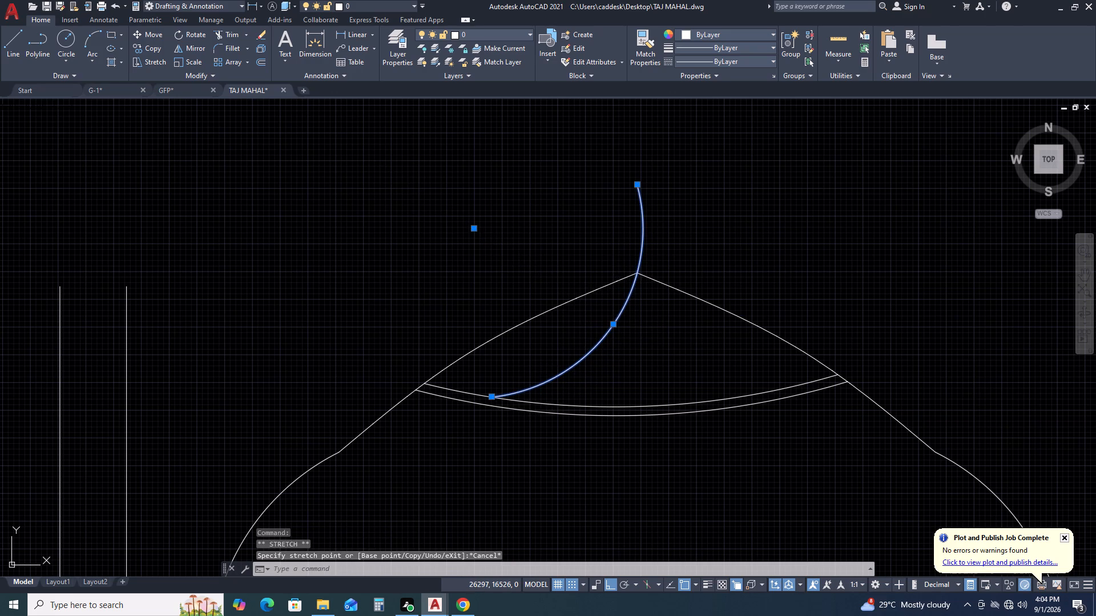
Trim off the part of the new arc that extends above the dome's apex.
{"action": "key", "text": "t"}
{"action": "key", "text": "r"}
{"action": "key", "text": "space"}
{"action": "left_click_drag", "start_coordinate": [702, 244], "coordinate": [687, 237]}
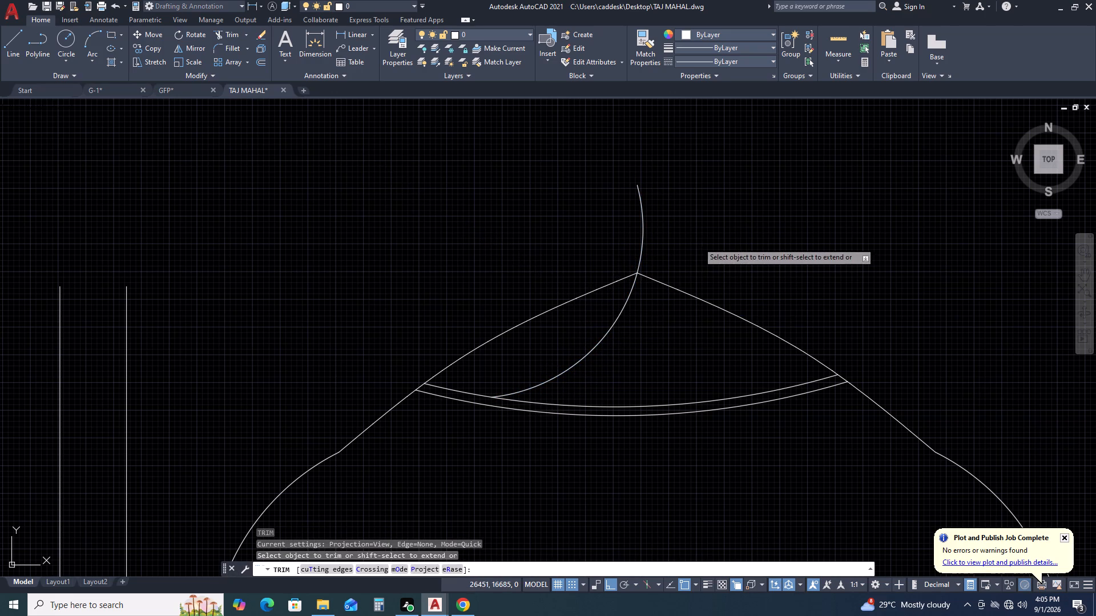
{"action": "left_click", "coordinate": [567, 163]}
{"action": "scroll", "coordinate": [708, 232], "scroll_direction": "down", "scroll_amount": 2}
{"action": "key", "text": "Escape"}
Stretch the trimmed arc's midpoint outward so it bows gently toward the dome's left spline, with a radius of about 1616.
{"action": "middle_click_drag", "start_coordinate": [697, 225], "coordinate": [660, 288]}
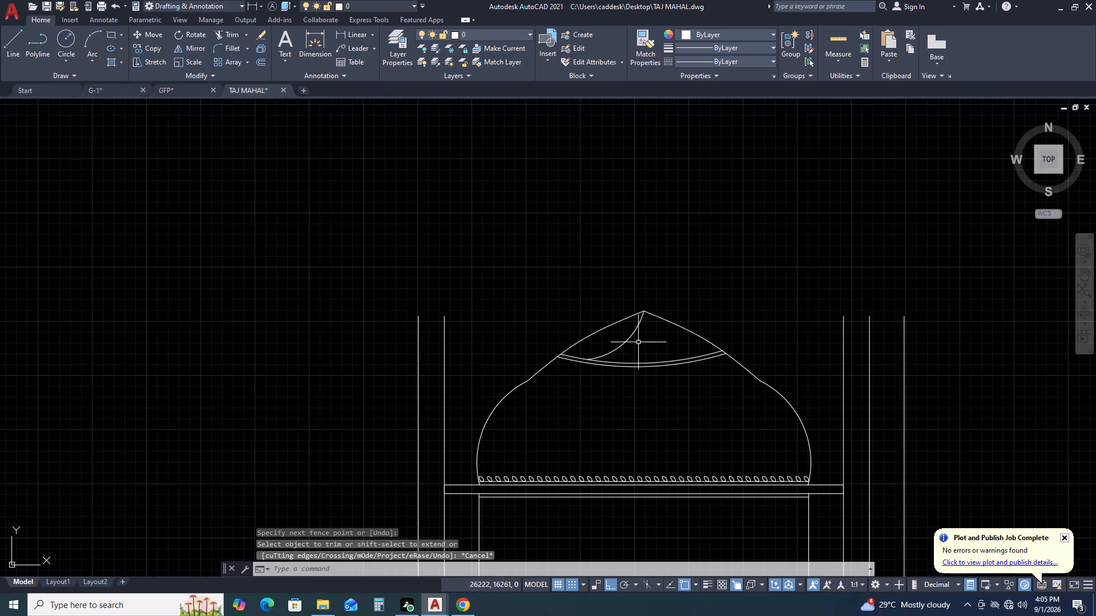
{"action": "scroll", "coordinate": [617, 343], "scroll_direction": "up", "scroll_amount": 2}
{"action": "left_click", "coordinate": [688, 336]}
{"action": "left_click", "coordinate": [627, 302]}
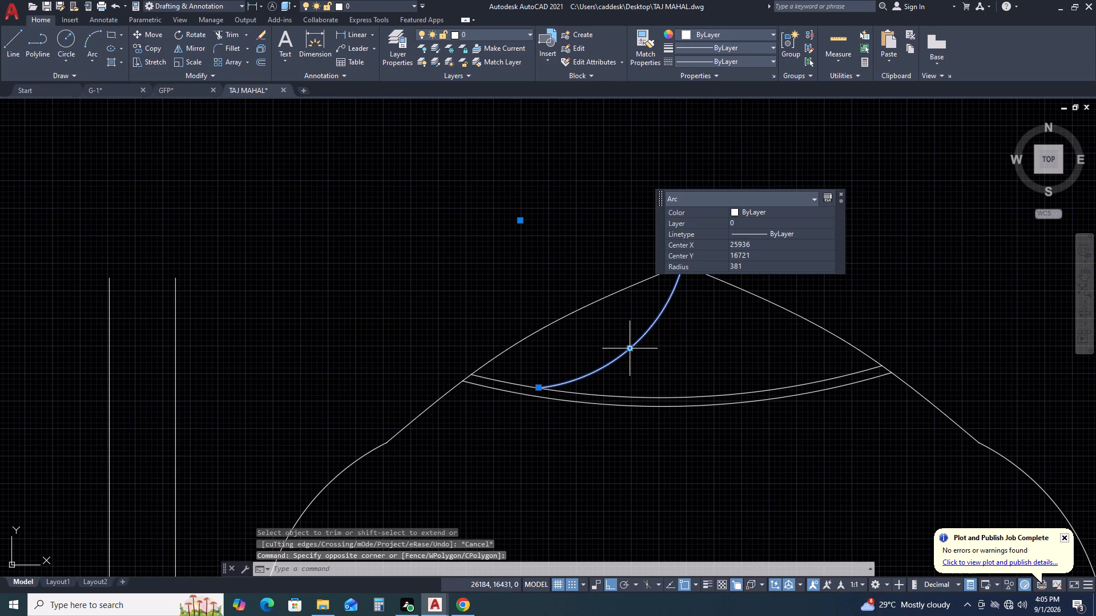
{"action": "left_click", "coordinate": [628, 350]}
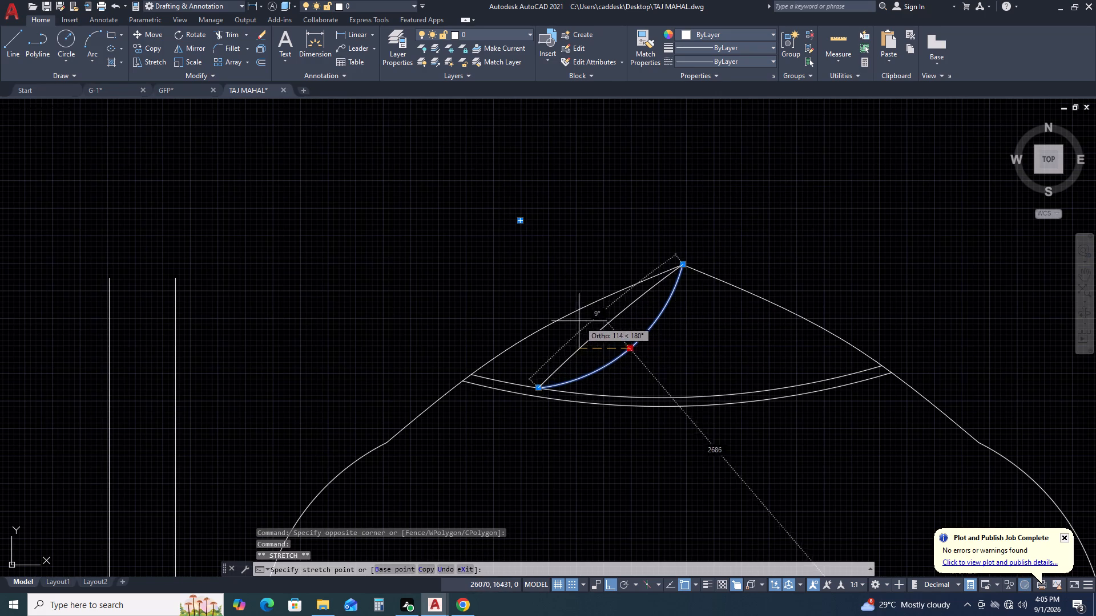
{"action": "left_click", "coordinate": [578, 319]}
{"action": "middle_click_drag", "start_coordinate": [631, 339], "coordinate": [627, 348]}
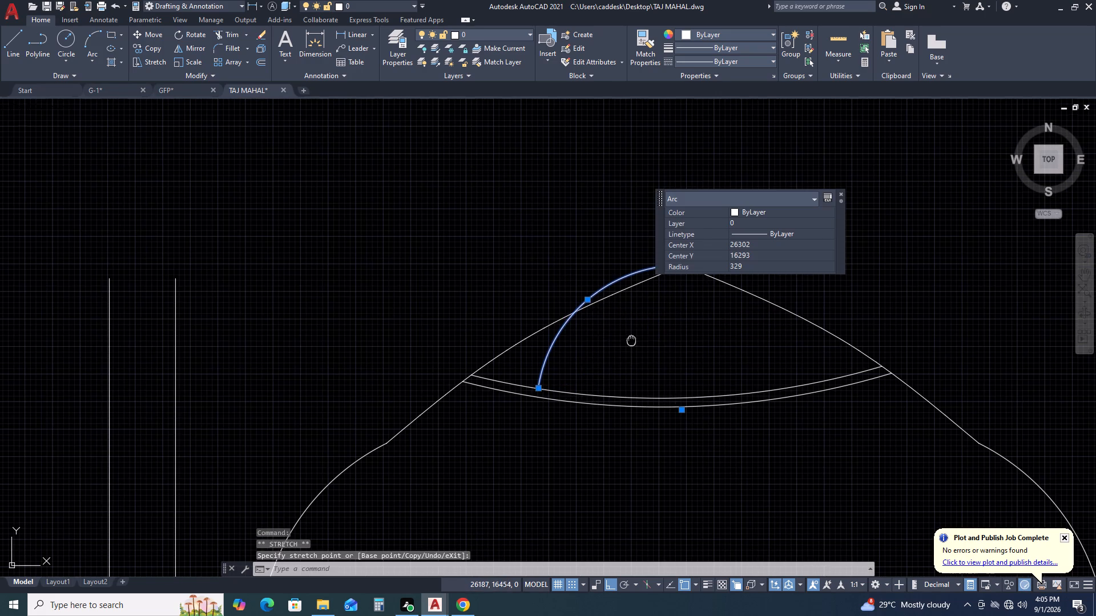
{"action": "middle_click_drag", "start_coordinate": [627, 348], "coordinate": [506, 384]}
{"action": "scroll", "coordinate": [535, 311], "scroll_direction": "up", "scroll_amount": 2}
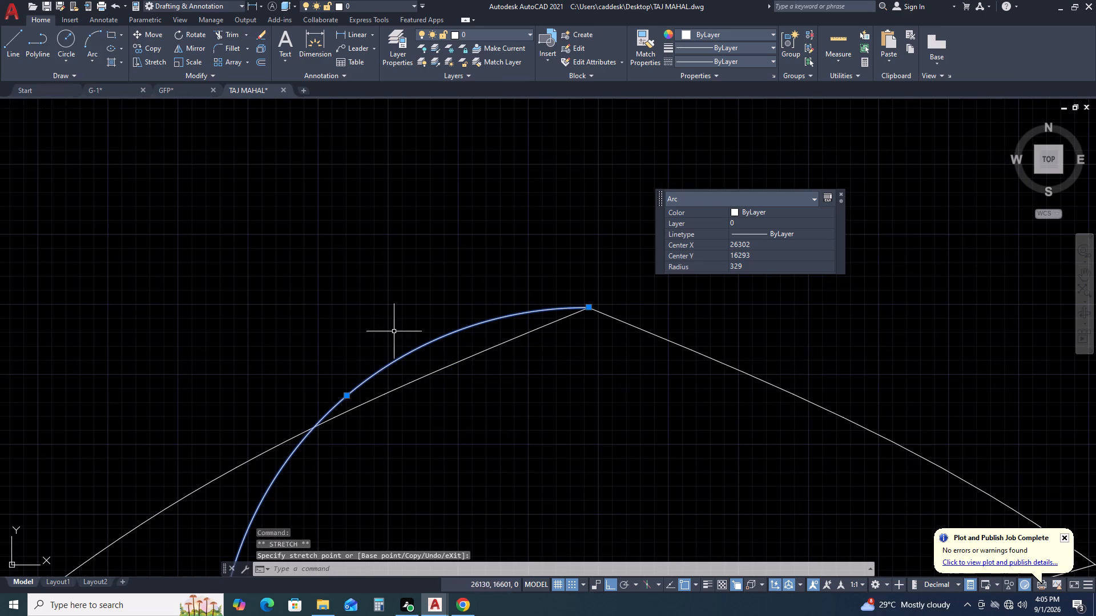
{"action": "left_click", "coordinate": [349, 398]}
{"action": "left_click", "coordinate": [345, 393]}
{"action": "left_click", "coordinate": [346, 394]}
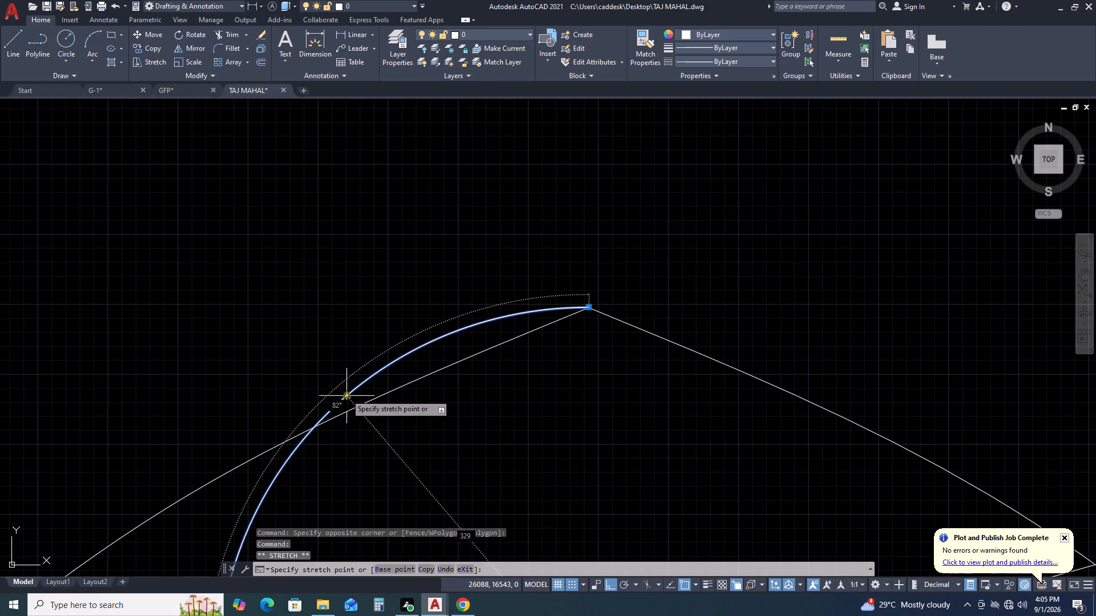
{"action": "scroll", "coordinate": [348, 393], "scroll_direction": "down", "scroll_amount": 3}
{"action": "left_click", "coordinate": [377, 407]}
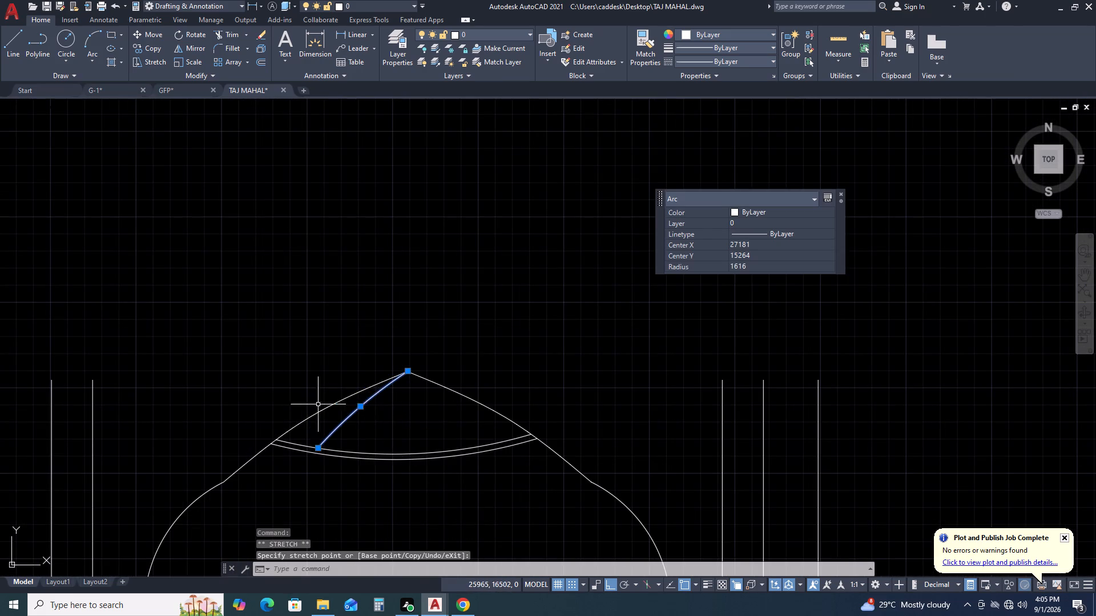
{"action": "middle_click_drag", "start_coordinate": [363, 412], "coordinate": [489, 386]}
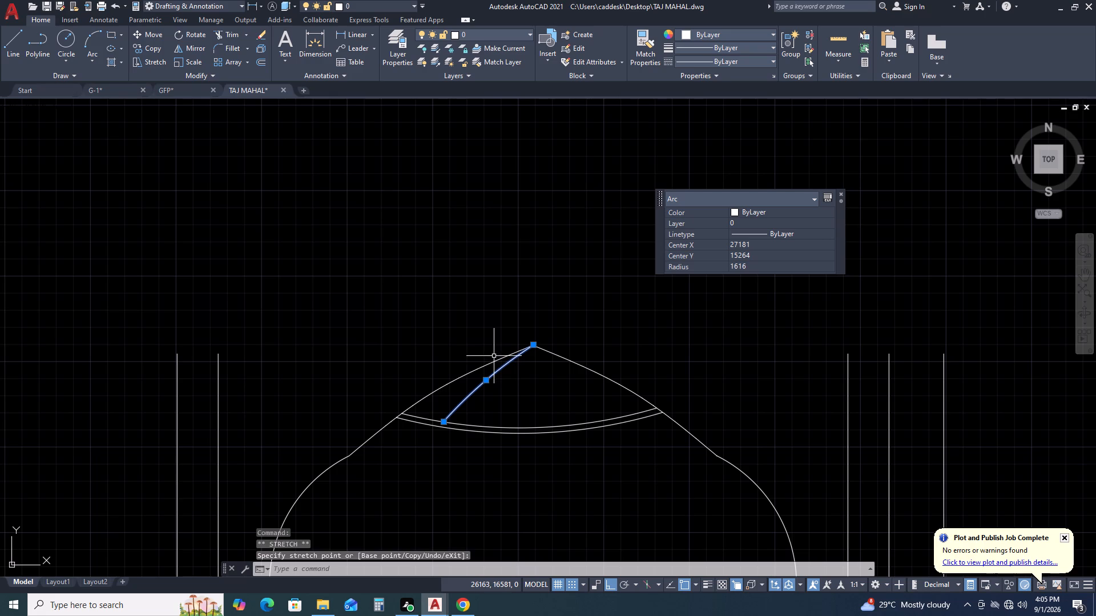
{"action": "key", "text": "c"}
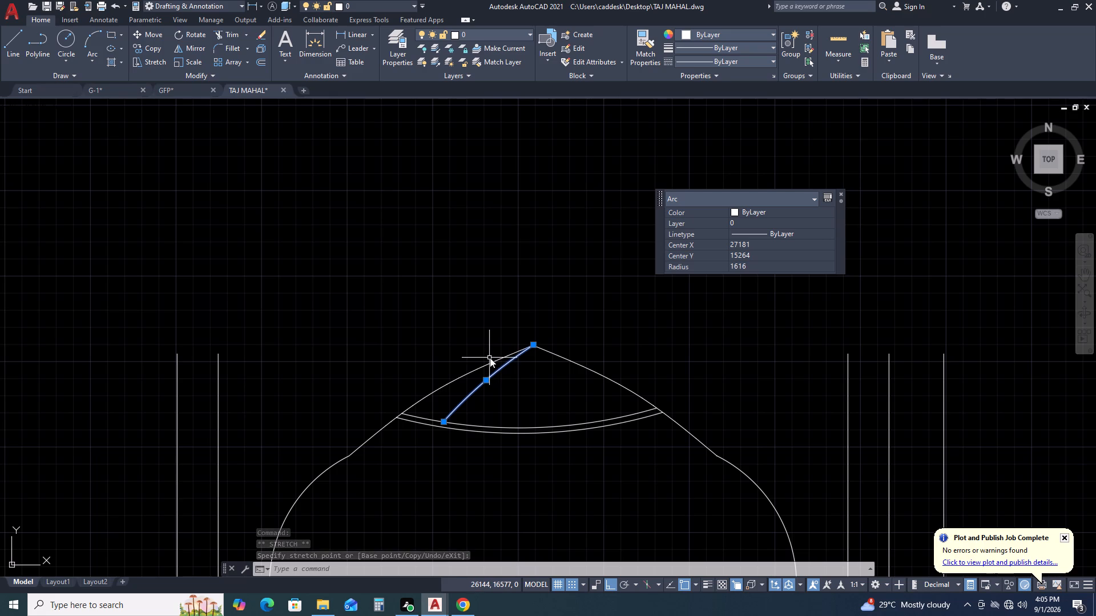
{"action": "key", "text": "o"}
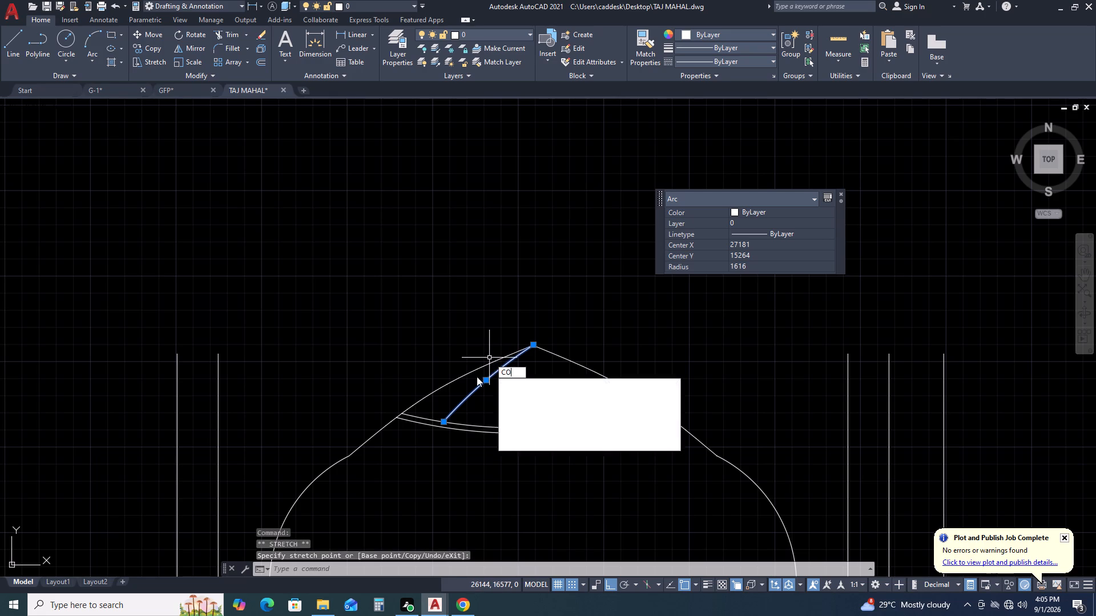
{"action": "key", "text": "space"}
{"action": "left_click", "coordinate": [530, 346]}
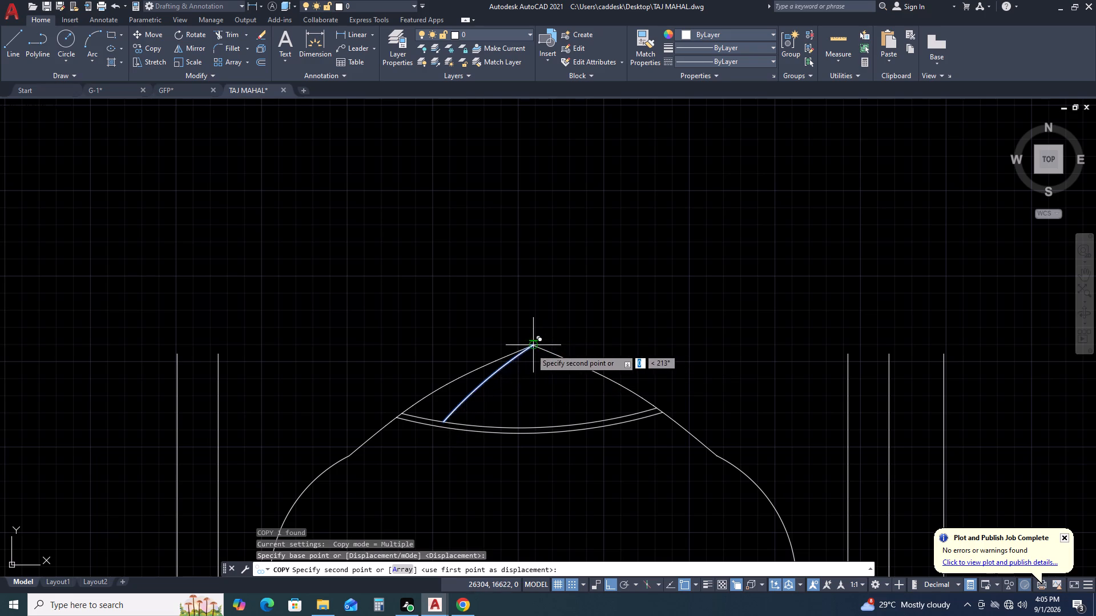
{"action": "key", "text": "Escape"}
Mirror the gently bowed arc about a vertical axis through the dome's apex, keeping the original.
{"action": "left_click", "coordinate": [519, 367]}
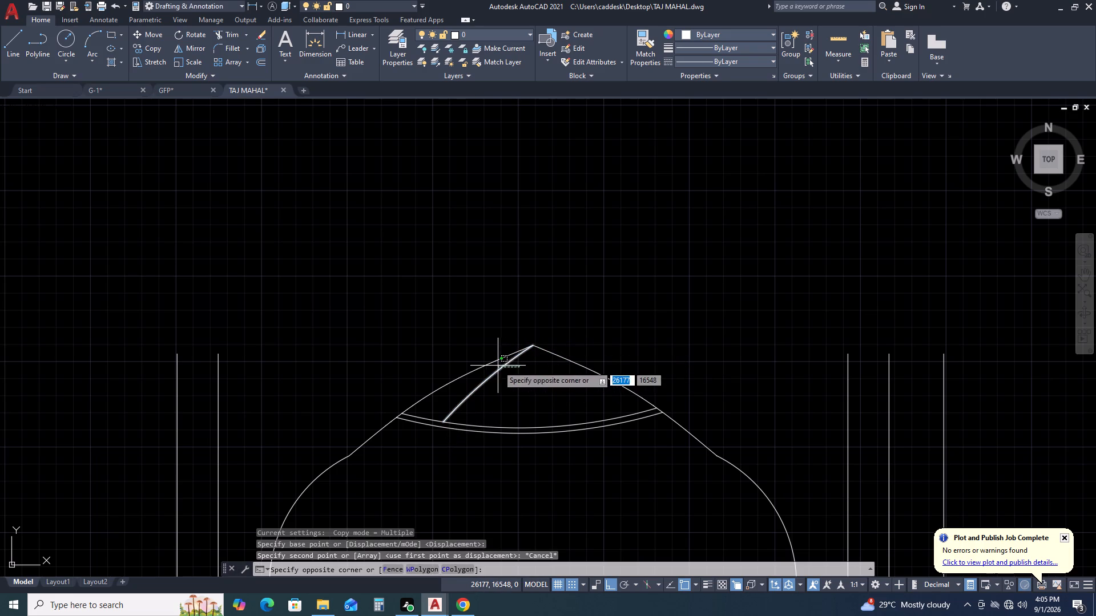
{"action": "left_click", "coordinate": [498, 366]}
{"action": "key", "text": "m"}
{"action": "key", "text": "i"}
{"action": "key", "text": "space"}
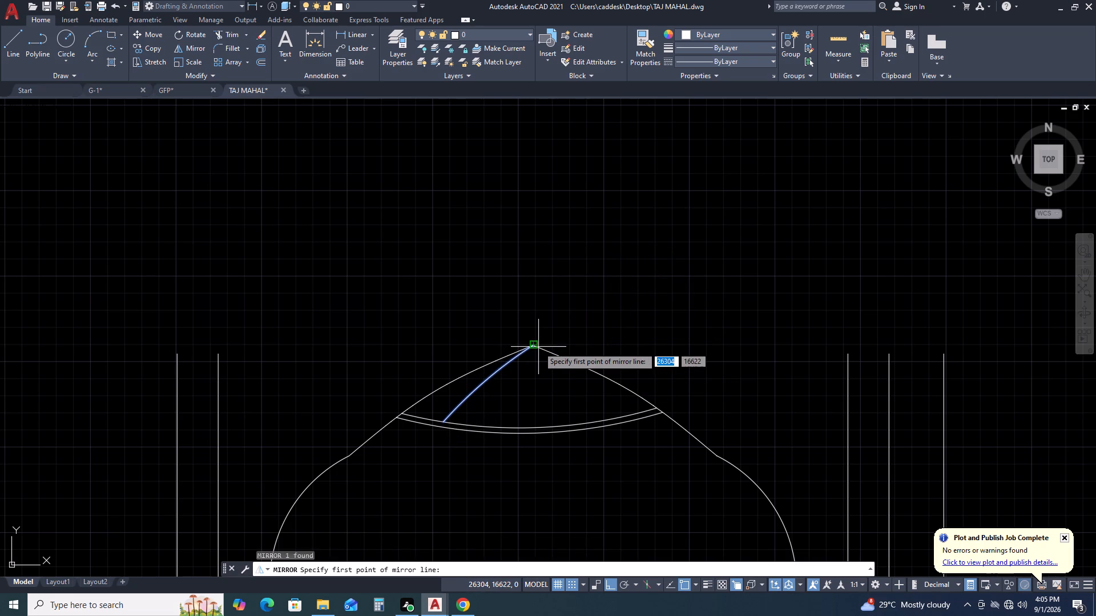
{"action": "left_click", "coordinate": [530, 346]}
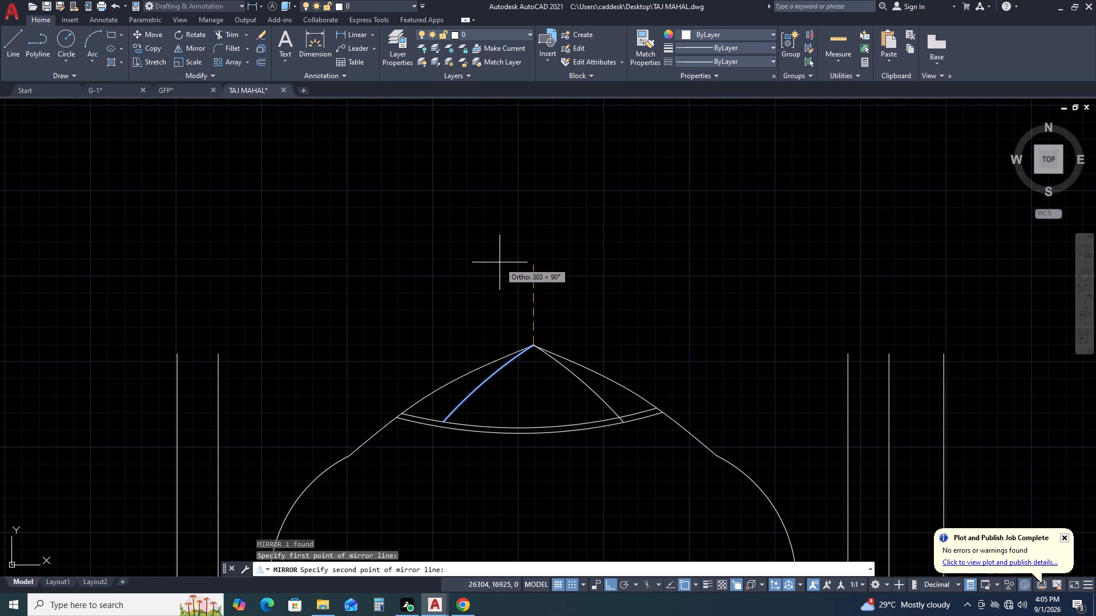
{"action": "double_click", "coordinate": [501, 265]}
{"action": "left_click_drag", "start_coordinate": [501, 264], "coordinate": [501, 258]}
{"action": "left_click_drag", "start_coordinate": [523, 296], "coordinate": [501, 255]}
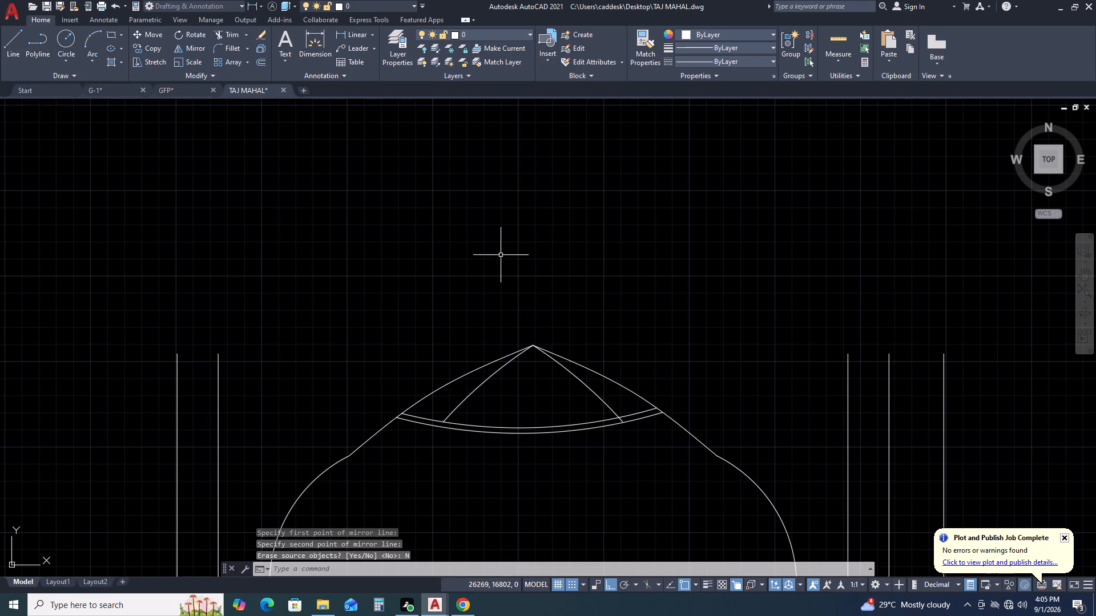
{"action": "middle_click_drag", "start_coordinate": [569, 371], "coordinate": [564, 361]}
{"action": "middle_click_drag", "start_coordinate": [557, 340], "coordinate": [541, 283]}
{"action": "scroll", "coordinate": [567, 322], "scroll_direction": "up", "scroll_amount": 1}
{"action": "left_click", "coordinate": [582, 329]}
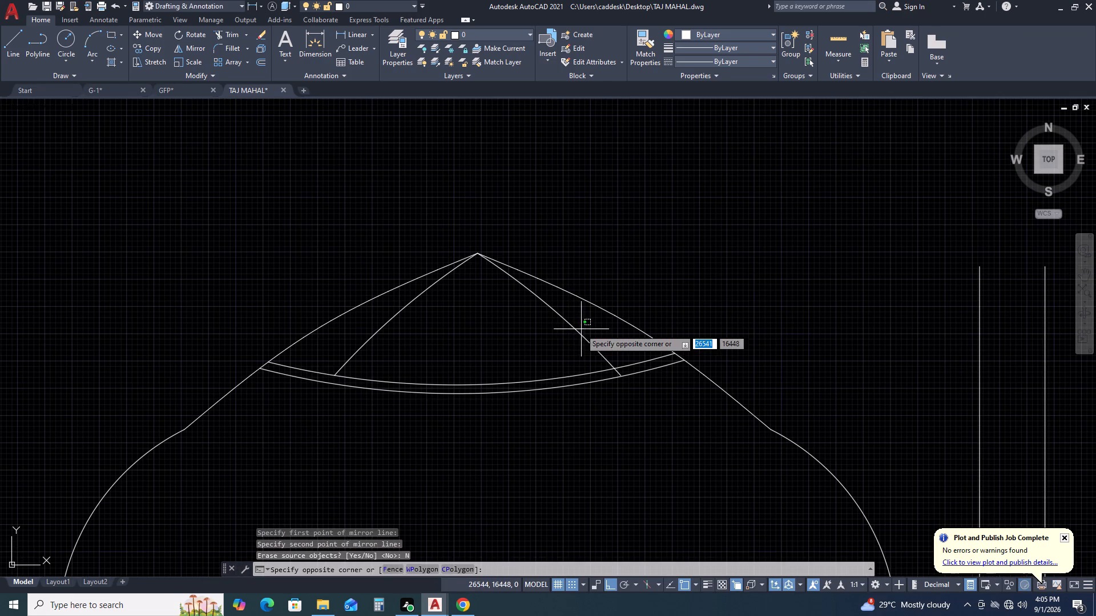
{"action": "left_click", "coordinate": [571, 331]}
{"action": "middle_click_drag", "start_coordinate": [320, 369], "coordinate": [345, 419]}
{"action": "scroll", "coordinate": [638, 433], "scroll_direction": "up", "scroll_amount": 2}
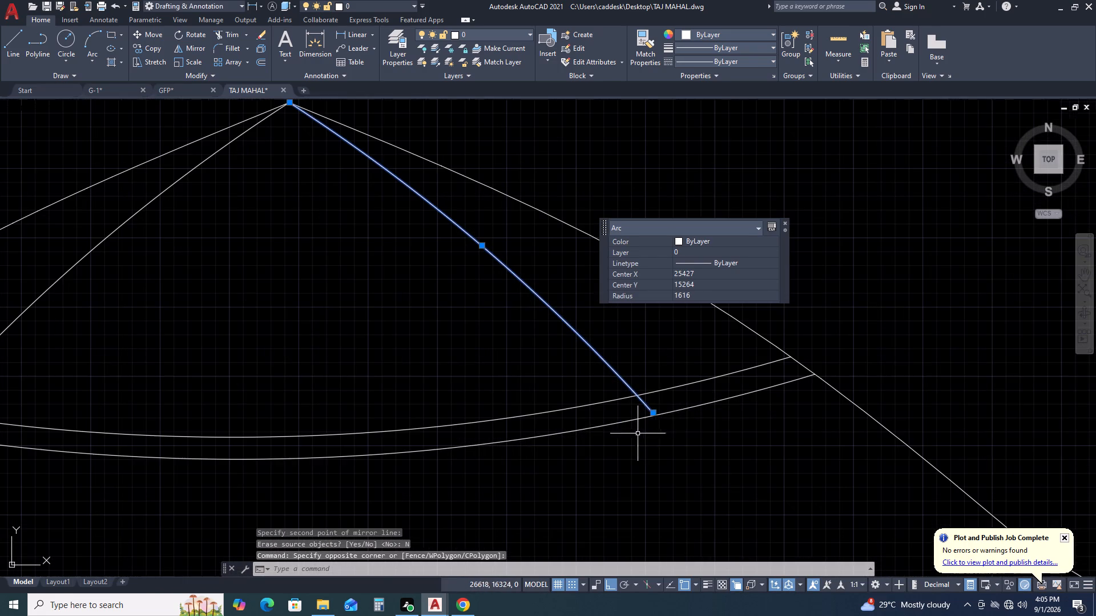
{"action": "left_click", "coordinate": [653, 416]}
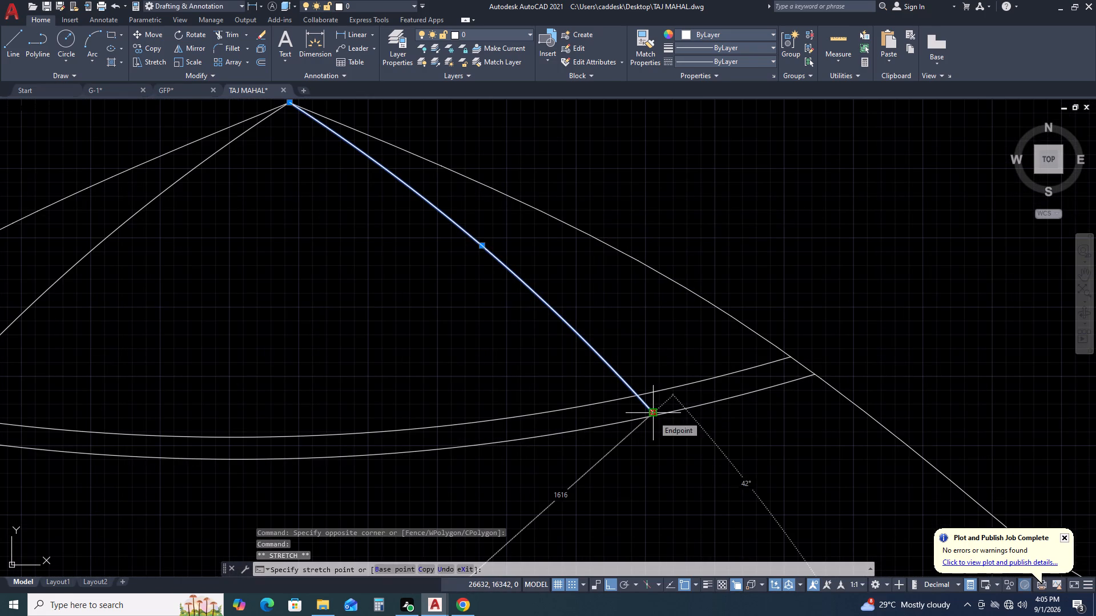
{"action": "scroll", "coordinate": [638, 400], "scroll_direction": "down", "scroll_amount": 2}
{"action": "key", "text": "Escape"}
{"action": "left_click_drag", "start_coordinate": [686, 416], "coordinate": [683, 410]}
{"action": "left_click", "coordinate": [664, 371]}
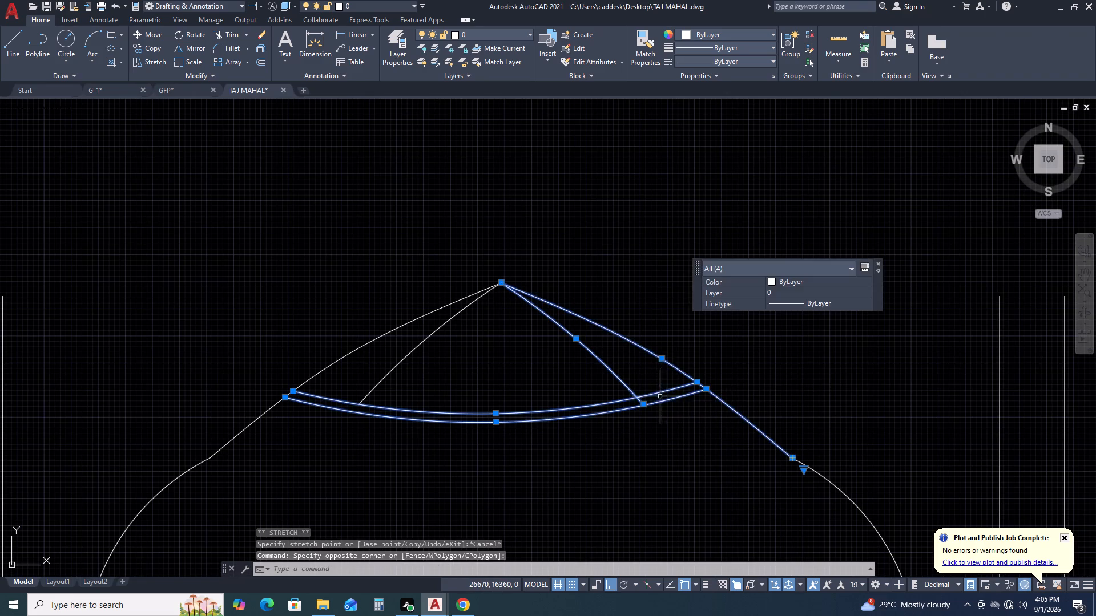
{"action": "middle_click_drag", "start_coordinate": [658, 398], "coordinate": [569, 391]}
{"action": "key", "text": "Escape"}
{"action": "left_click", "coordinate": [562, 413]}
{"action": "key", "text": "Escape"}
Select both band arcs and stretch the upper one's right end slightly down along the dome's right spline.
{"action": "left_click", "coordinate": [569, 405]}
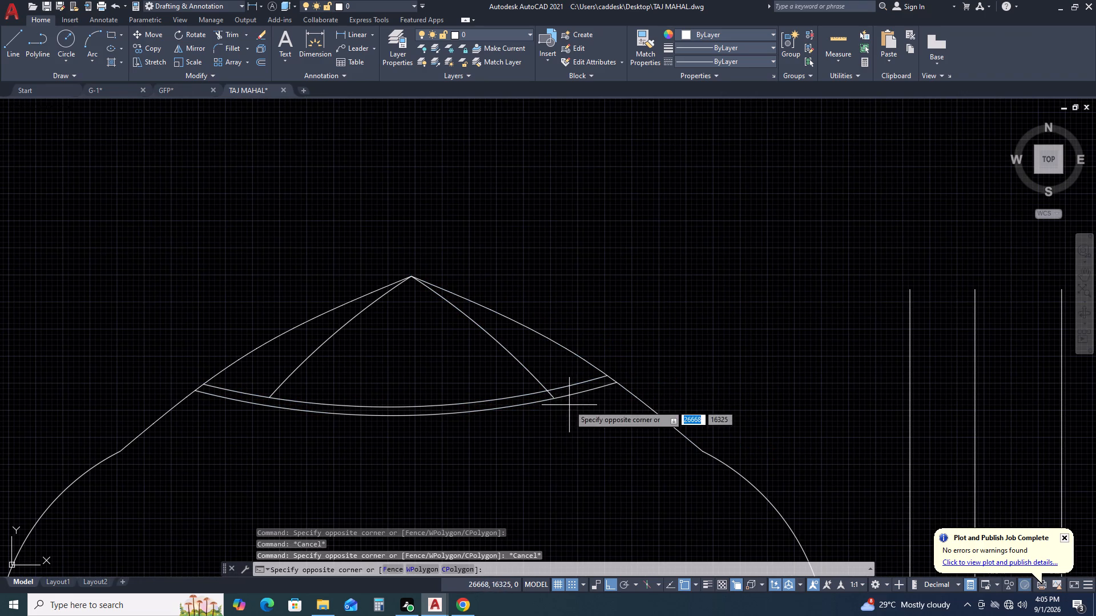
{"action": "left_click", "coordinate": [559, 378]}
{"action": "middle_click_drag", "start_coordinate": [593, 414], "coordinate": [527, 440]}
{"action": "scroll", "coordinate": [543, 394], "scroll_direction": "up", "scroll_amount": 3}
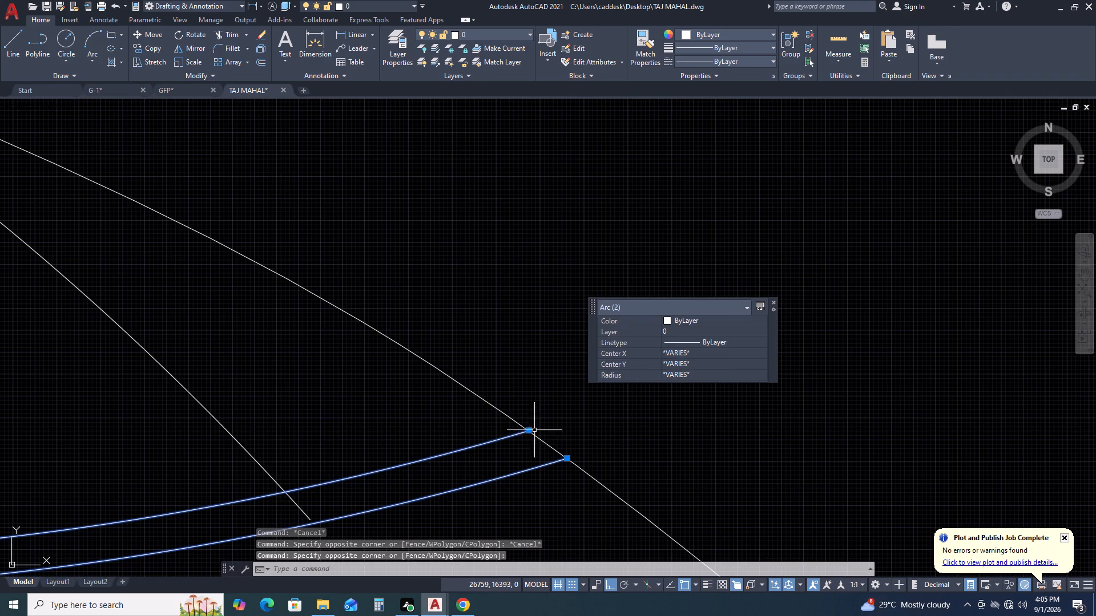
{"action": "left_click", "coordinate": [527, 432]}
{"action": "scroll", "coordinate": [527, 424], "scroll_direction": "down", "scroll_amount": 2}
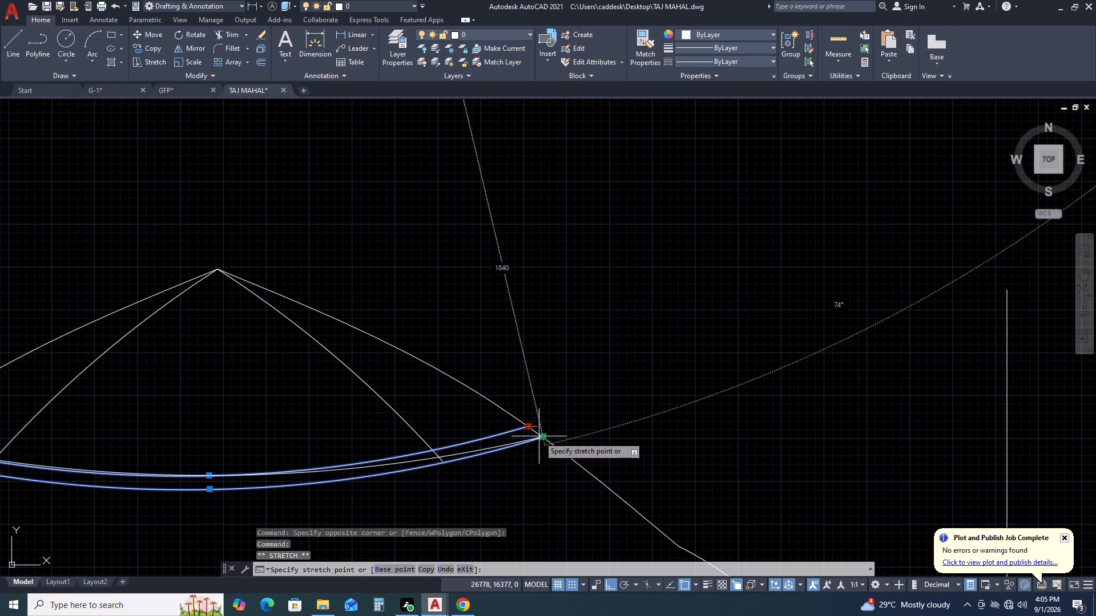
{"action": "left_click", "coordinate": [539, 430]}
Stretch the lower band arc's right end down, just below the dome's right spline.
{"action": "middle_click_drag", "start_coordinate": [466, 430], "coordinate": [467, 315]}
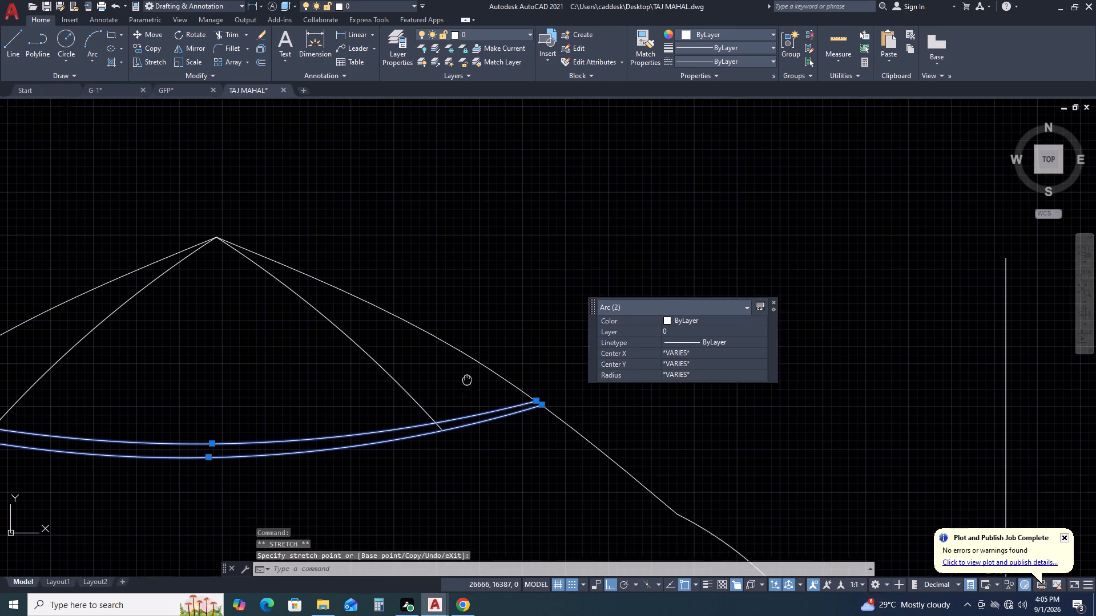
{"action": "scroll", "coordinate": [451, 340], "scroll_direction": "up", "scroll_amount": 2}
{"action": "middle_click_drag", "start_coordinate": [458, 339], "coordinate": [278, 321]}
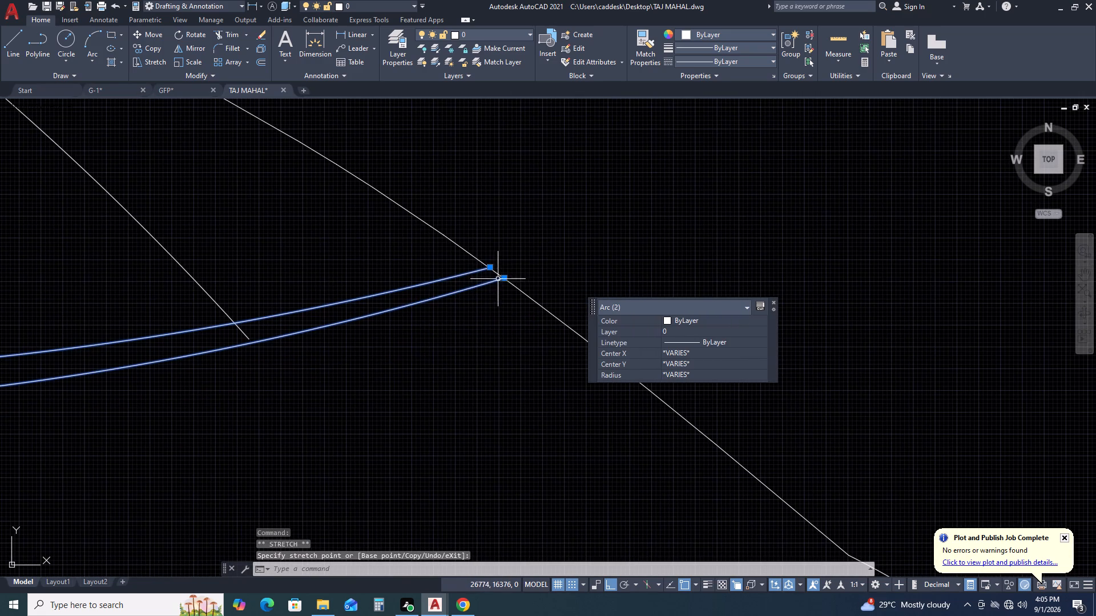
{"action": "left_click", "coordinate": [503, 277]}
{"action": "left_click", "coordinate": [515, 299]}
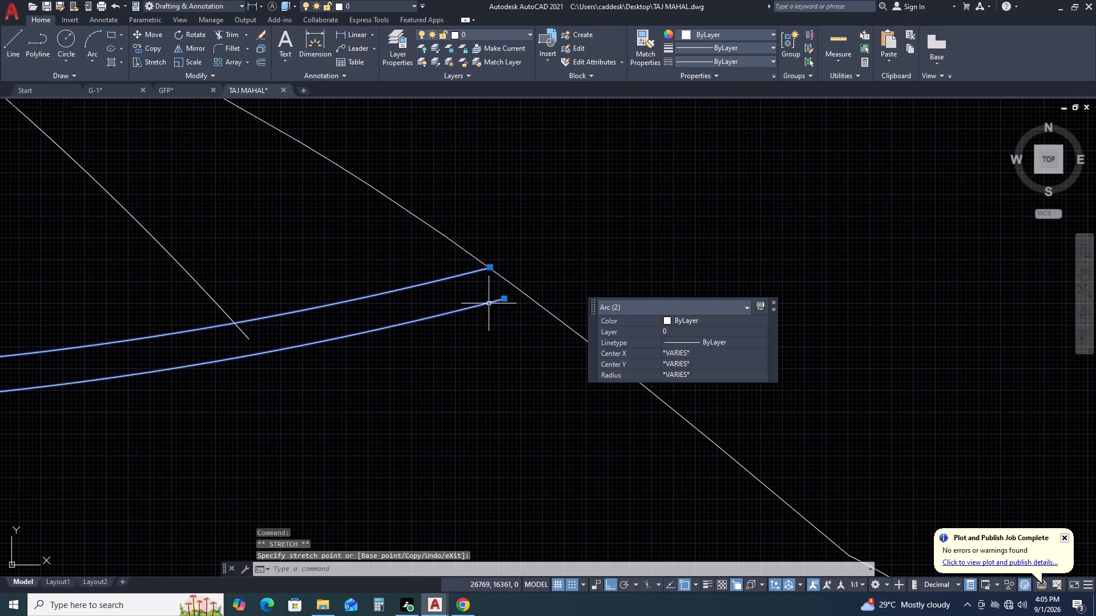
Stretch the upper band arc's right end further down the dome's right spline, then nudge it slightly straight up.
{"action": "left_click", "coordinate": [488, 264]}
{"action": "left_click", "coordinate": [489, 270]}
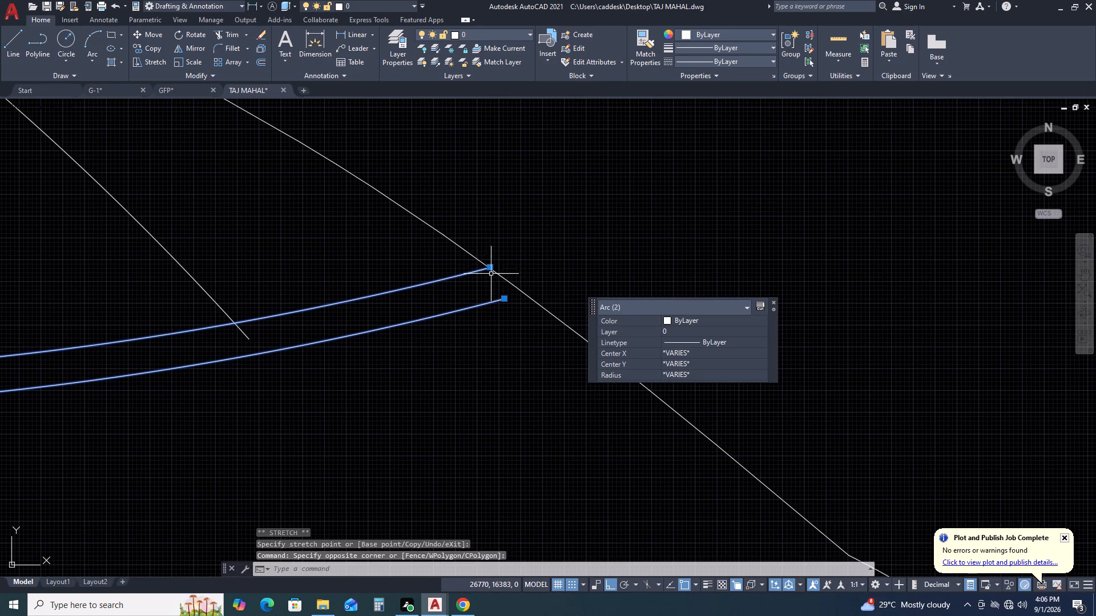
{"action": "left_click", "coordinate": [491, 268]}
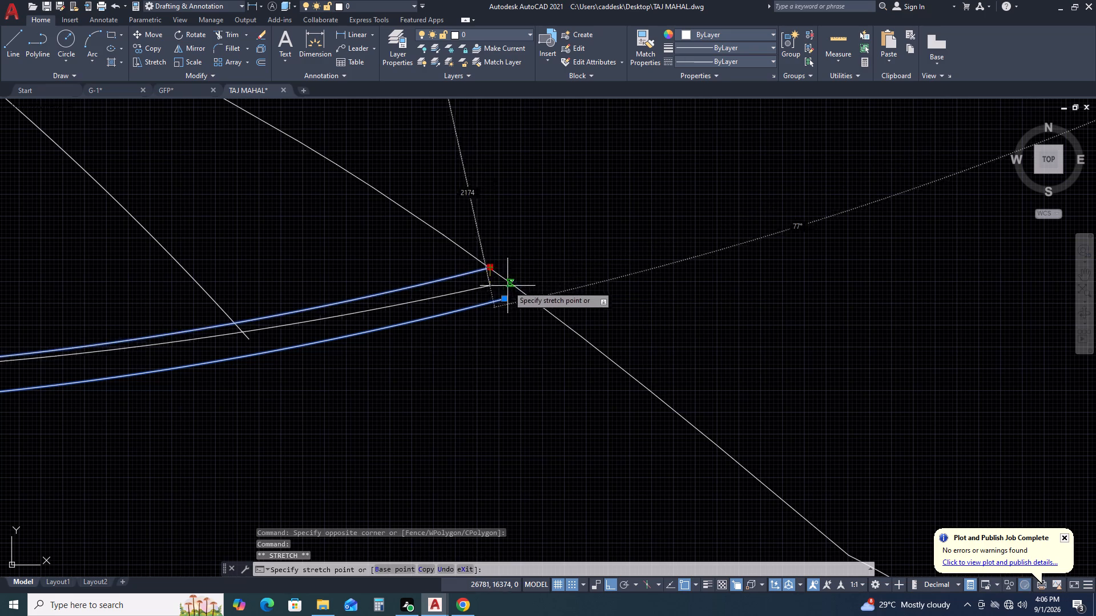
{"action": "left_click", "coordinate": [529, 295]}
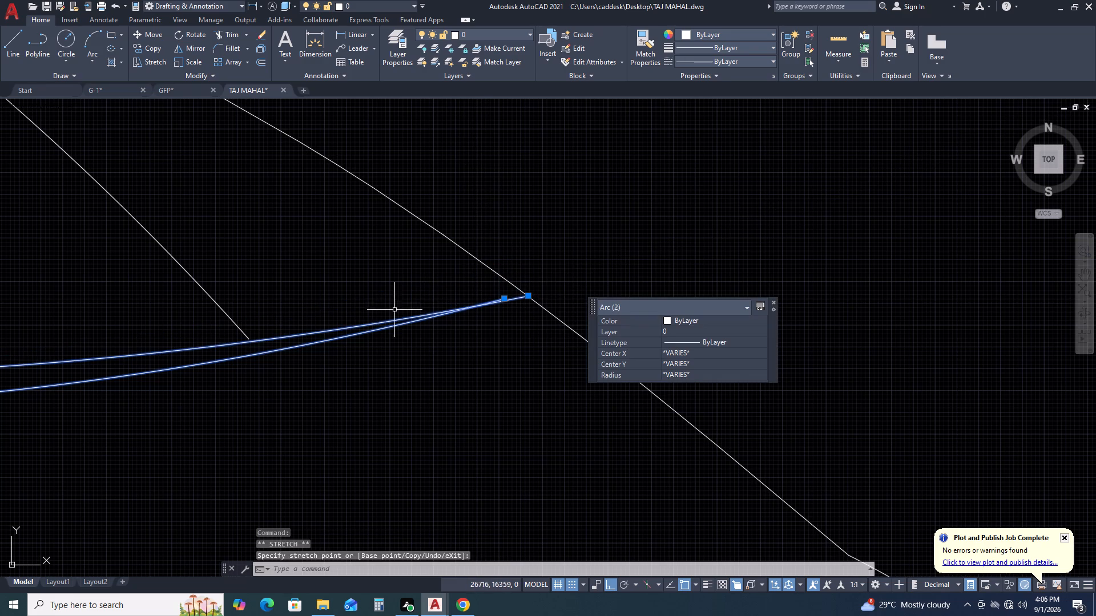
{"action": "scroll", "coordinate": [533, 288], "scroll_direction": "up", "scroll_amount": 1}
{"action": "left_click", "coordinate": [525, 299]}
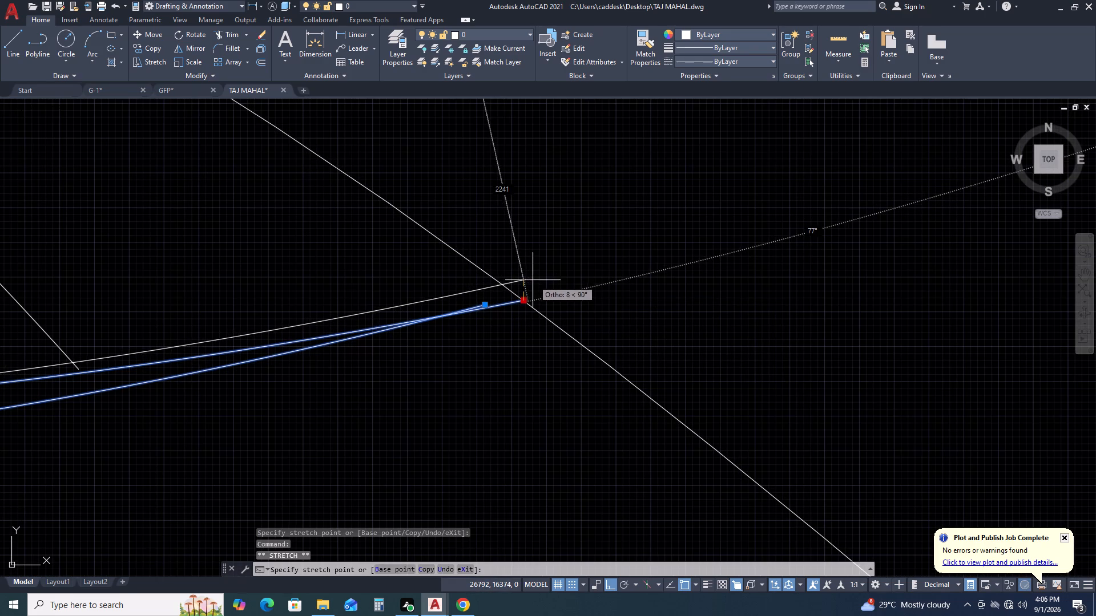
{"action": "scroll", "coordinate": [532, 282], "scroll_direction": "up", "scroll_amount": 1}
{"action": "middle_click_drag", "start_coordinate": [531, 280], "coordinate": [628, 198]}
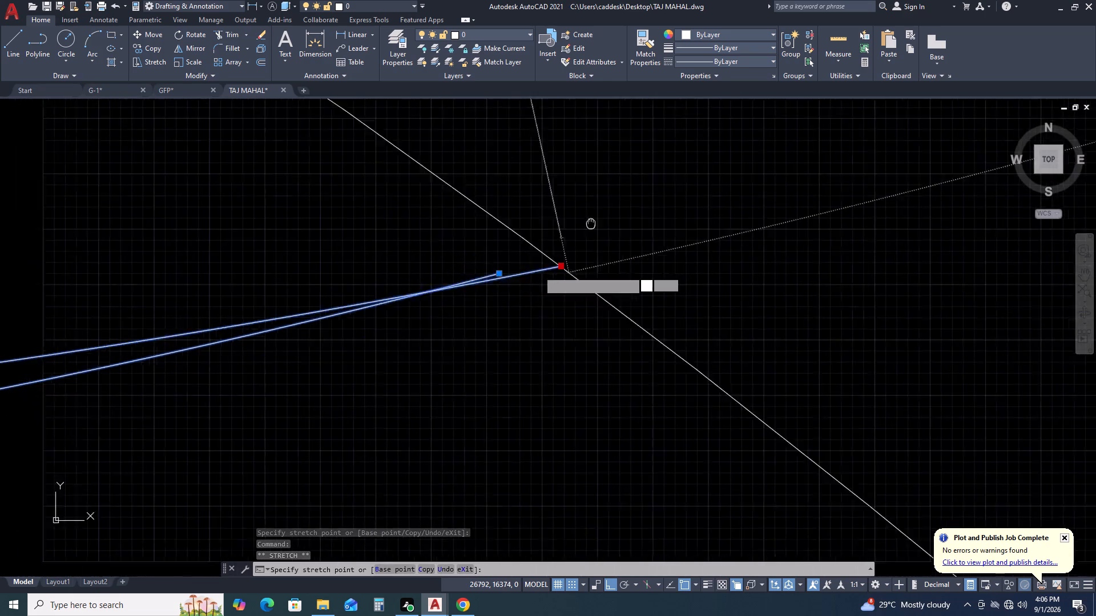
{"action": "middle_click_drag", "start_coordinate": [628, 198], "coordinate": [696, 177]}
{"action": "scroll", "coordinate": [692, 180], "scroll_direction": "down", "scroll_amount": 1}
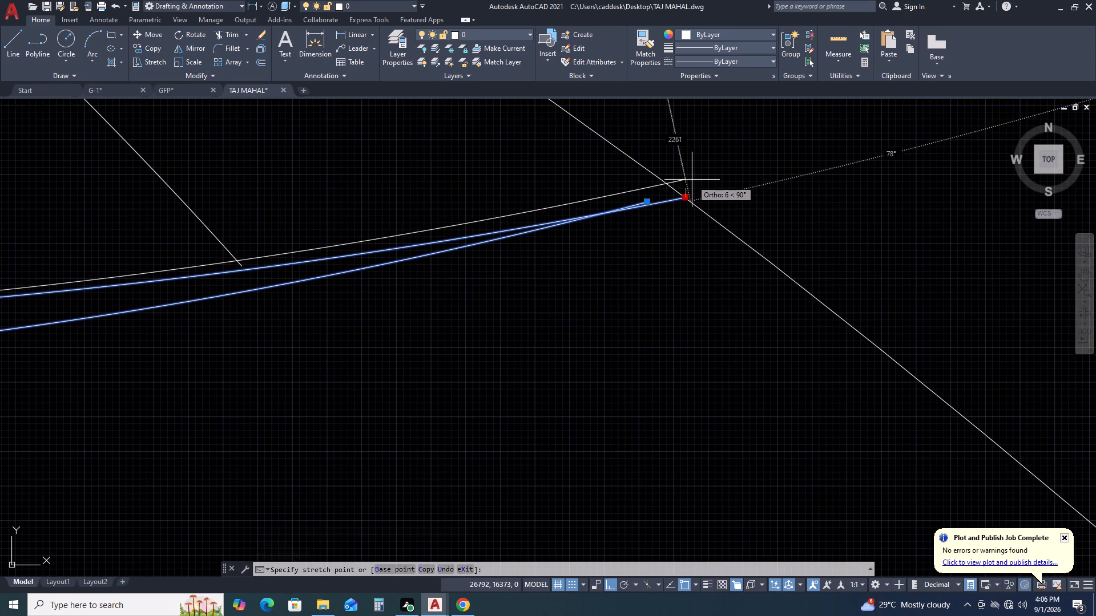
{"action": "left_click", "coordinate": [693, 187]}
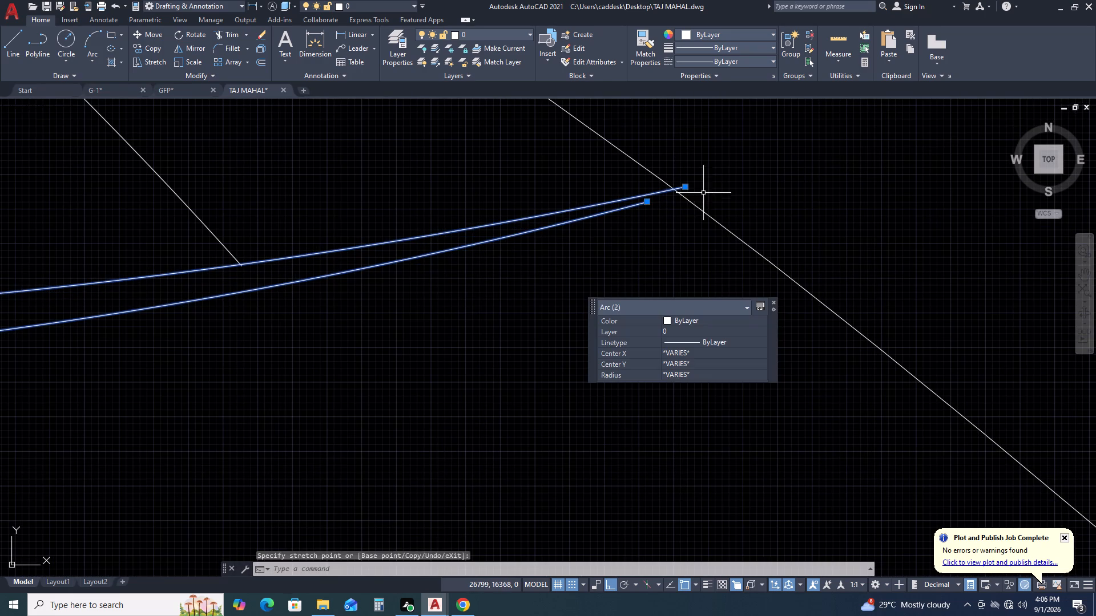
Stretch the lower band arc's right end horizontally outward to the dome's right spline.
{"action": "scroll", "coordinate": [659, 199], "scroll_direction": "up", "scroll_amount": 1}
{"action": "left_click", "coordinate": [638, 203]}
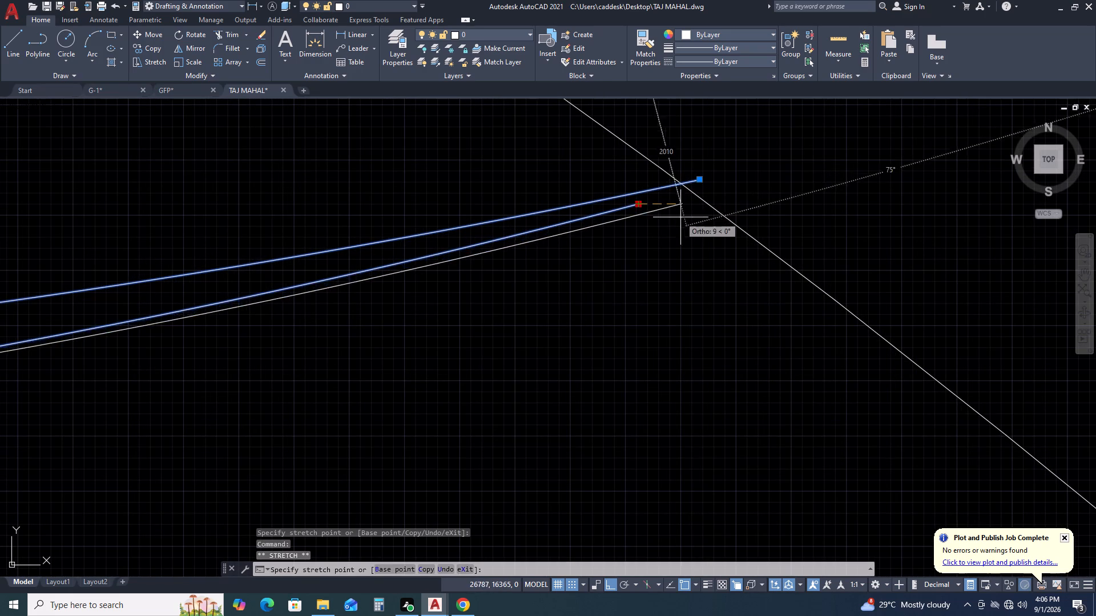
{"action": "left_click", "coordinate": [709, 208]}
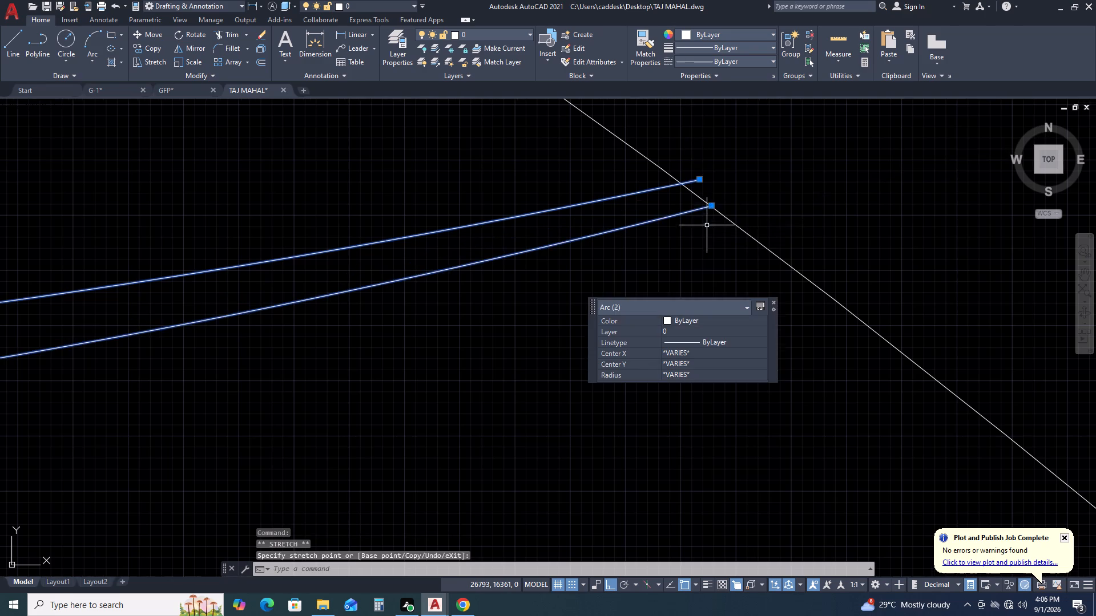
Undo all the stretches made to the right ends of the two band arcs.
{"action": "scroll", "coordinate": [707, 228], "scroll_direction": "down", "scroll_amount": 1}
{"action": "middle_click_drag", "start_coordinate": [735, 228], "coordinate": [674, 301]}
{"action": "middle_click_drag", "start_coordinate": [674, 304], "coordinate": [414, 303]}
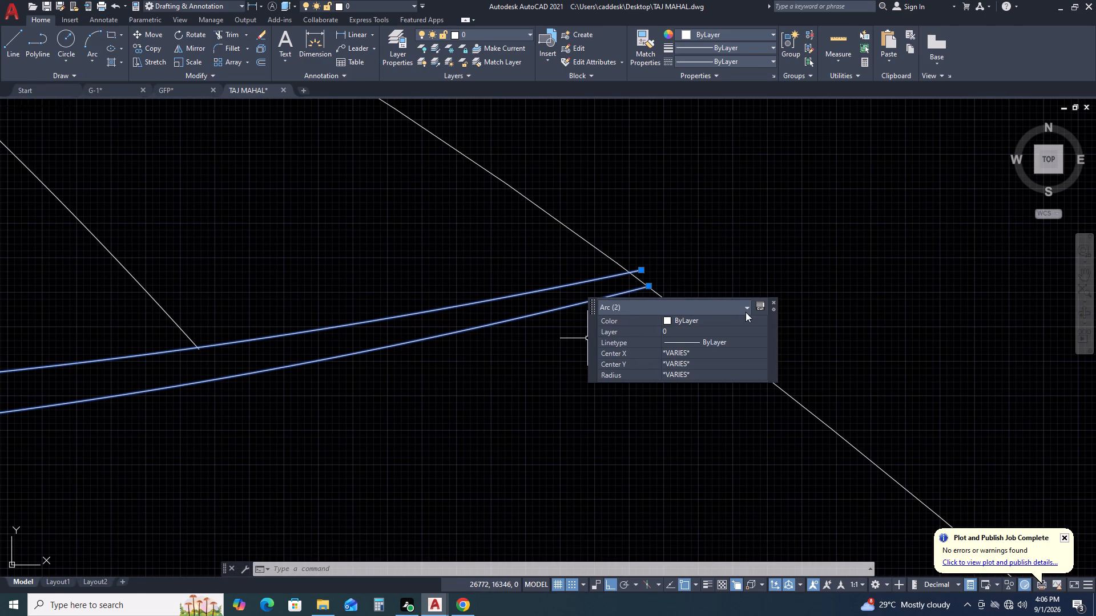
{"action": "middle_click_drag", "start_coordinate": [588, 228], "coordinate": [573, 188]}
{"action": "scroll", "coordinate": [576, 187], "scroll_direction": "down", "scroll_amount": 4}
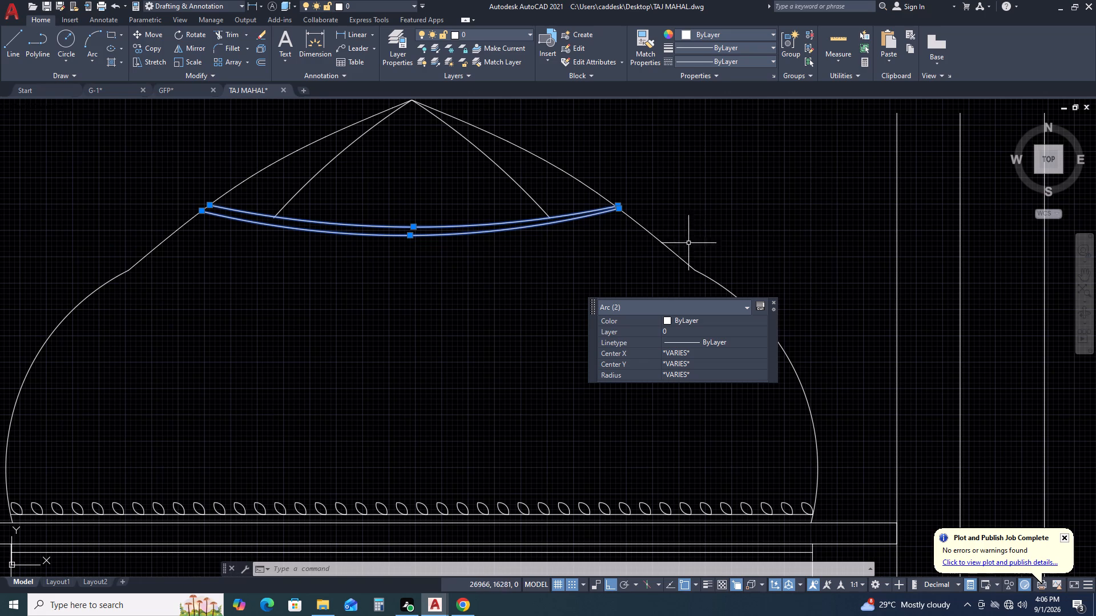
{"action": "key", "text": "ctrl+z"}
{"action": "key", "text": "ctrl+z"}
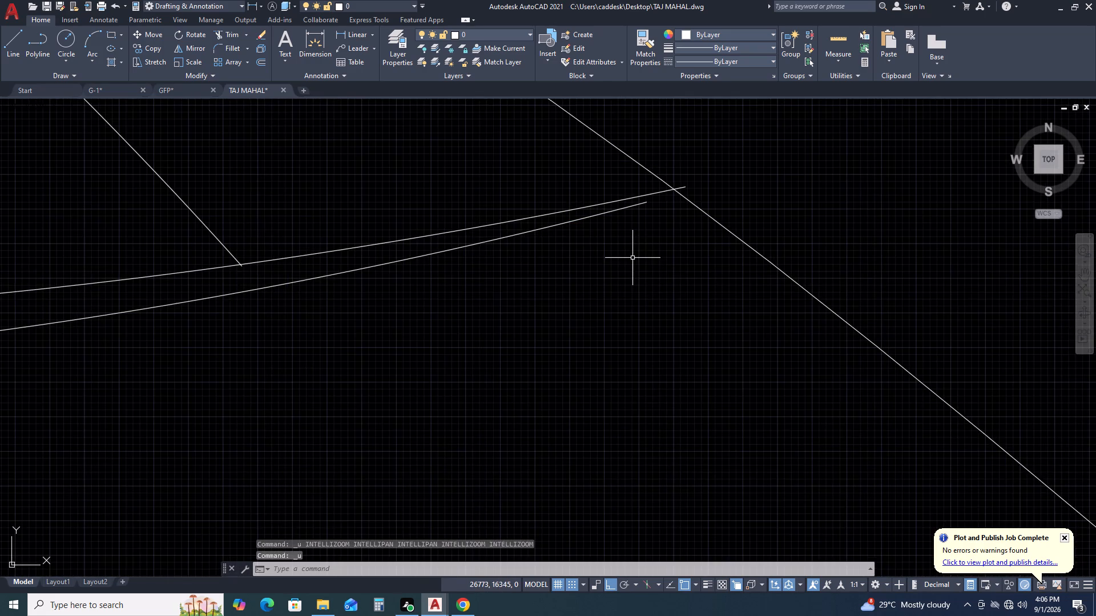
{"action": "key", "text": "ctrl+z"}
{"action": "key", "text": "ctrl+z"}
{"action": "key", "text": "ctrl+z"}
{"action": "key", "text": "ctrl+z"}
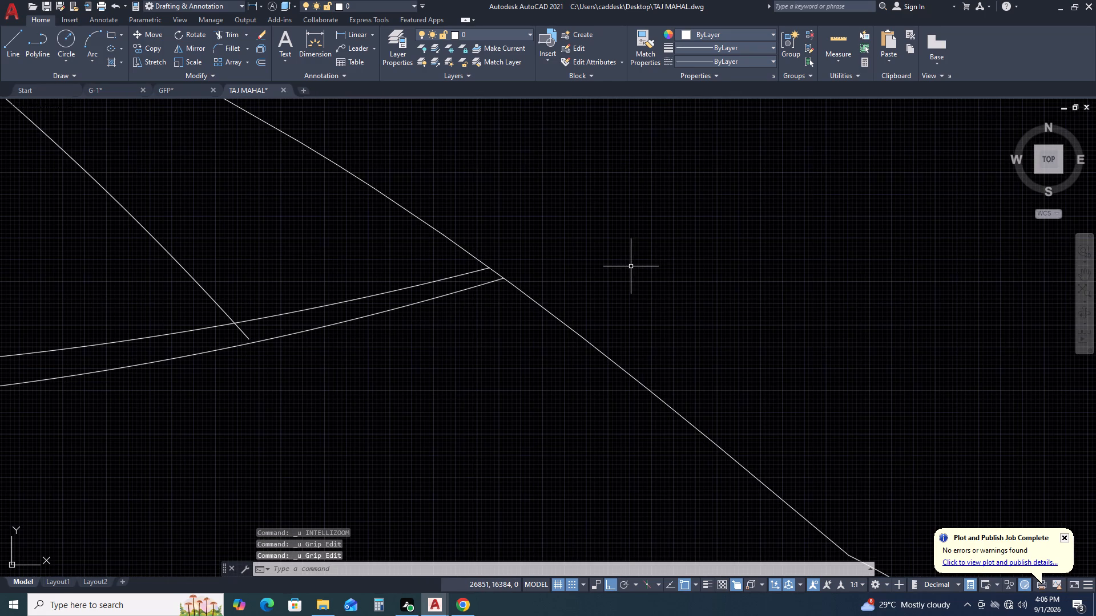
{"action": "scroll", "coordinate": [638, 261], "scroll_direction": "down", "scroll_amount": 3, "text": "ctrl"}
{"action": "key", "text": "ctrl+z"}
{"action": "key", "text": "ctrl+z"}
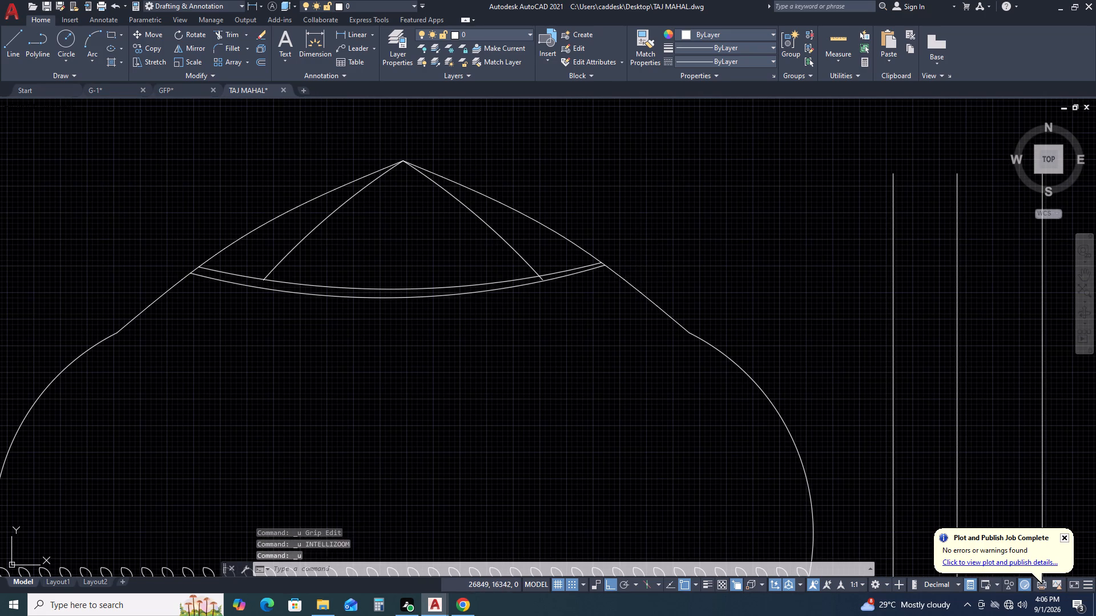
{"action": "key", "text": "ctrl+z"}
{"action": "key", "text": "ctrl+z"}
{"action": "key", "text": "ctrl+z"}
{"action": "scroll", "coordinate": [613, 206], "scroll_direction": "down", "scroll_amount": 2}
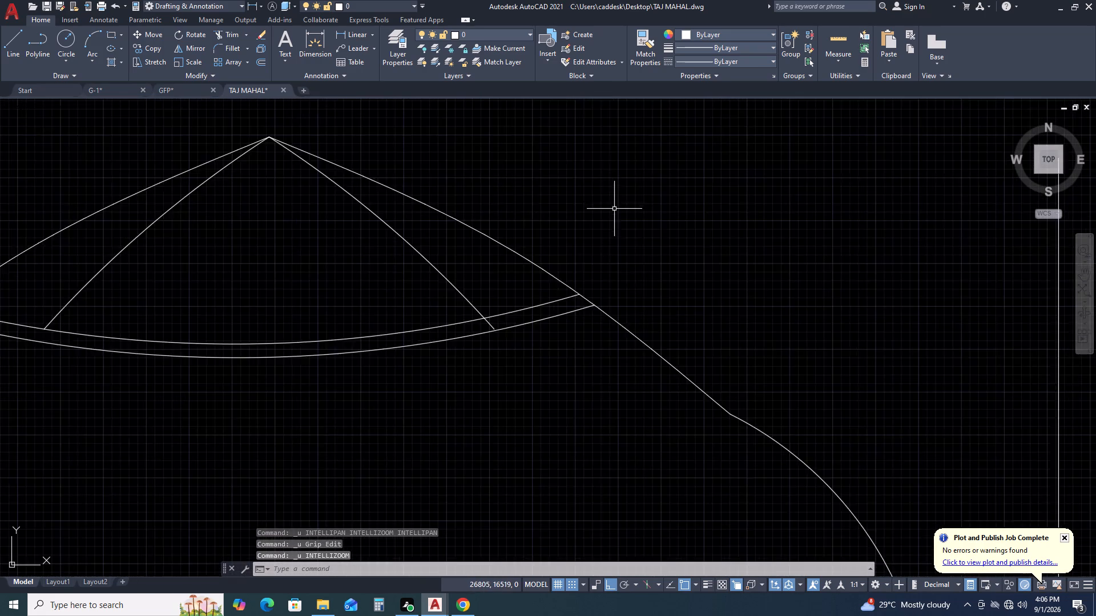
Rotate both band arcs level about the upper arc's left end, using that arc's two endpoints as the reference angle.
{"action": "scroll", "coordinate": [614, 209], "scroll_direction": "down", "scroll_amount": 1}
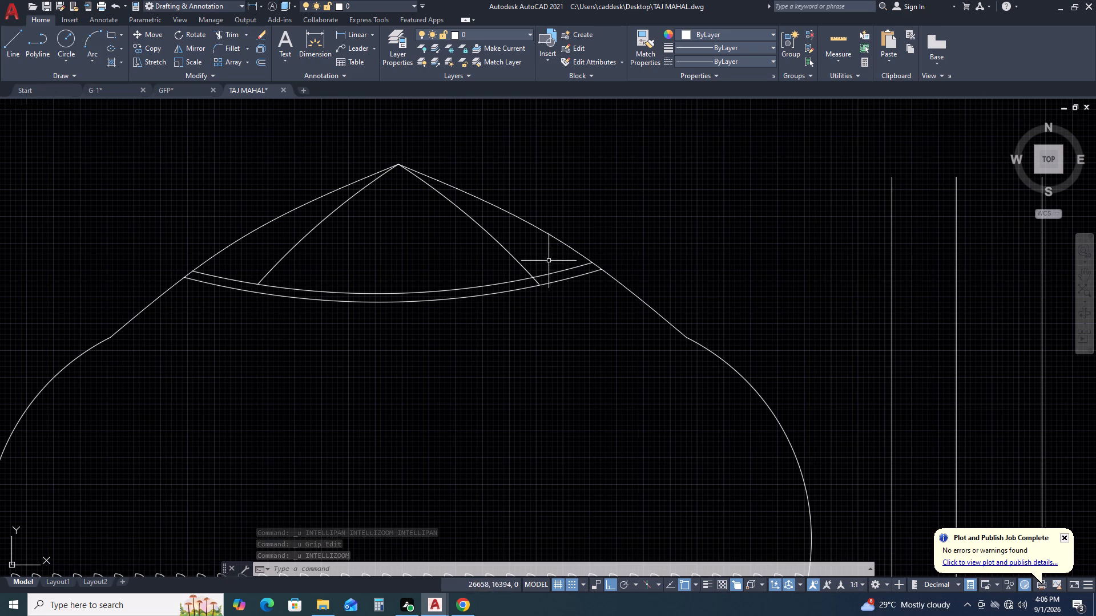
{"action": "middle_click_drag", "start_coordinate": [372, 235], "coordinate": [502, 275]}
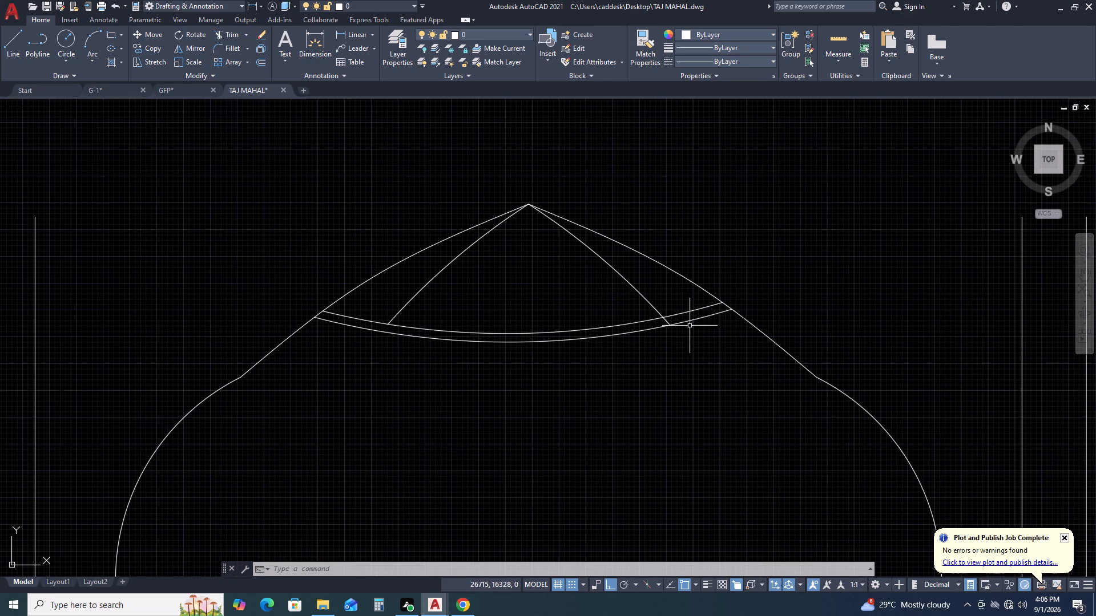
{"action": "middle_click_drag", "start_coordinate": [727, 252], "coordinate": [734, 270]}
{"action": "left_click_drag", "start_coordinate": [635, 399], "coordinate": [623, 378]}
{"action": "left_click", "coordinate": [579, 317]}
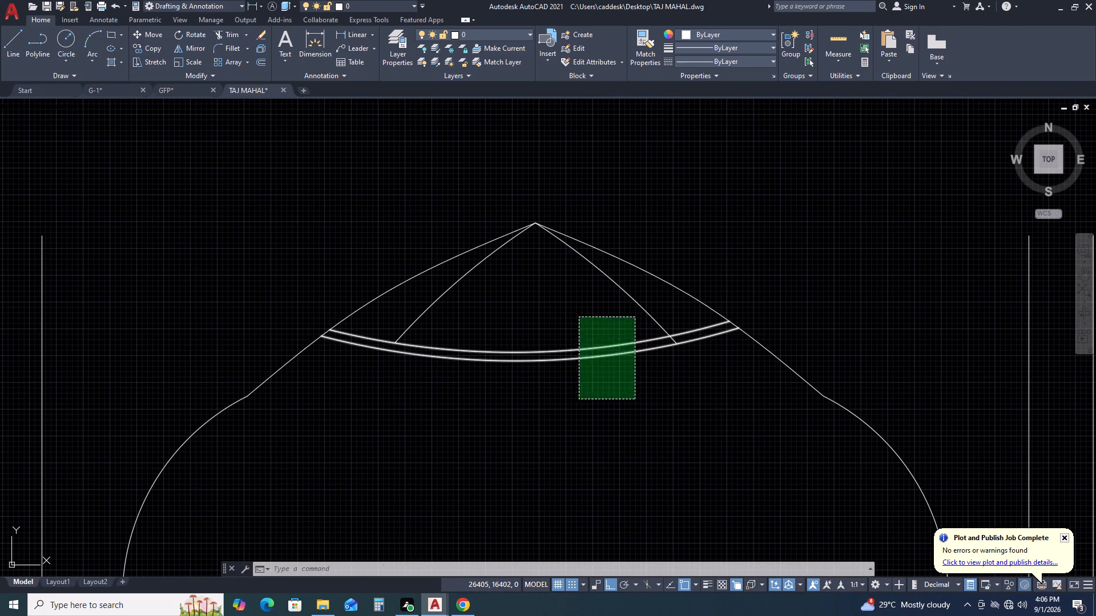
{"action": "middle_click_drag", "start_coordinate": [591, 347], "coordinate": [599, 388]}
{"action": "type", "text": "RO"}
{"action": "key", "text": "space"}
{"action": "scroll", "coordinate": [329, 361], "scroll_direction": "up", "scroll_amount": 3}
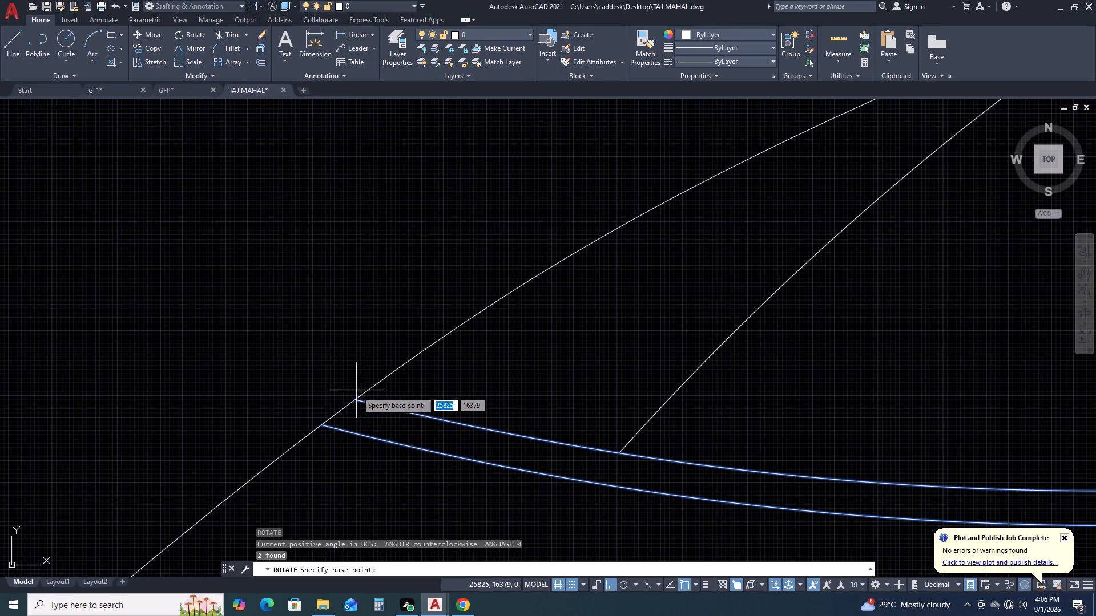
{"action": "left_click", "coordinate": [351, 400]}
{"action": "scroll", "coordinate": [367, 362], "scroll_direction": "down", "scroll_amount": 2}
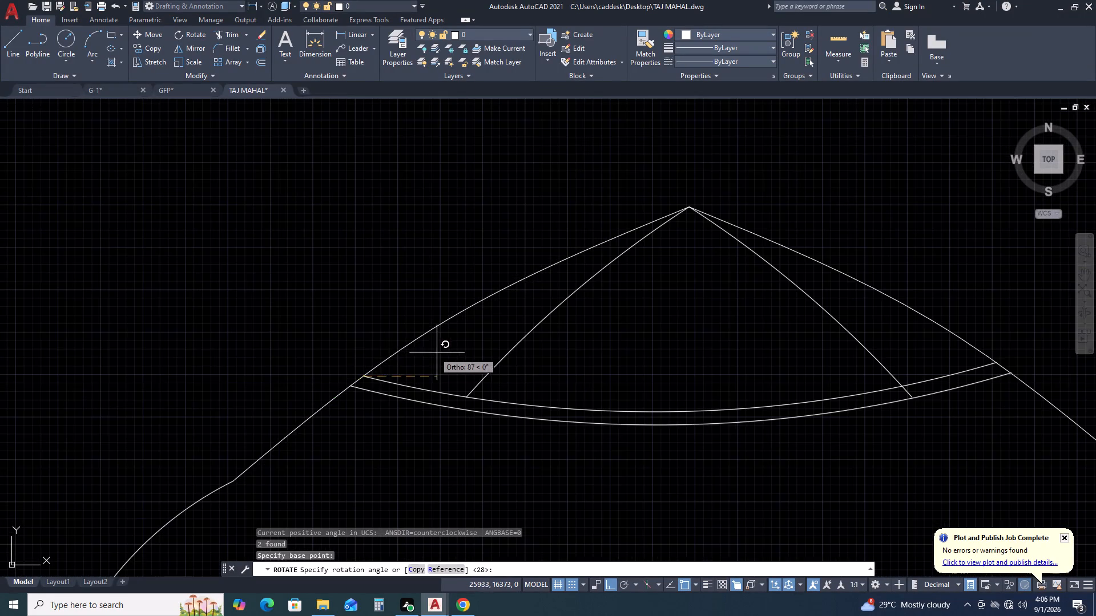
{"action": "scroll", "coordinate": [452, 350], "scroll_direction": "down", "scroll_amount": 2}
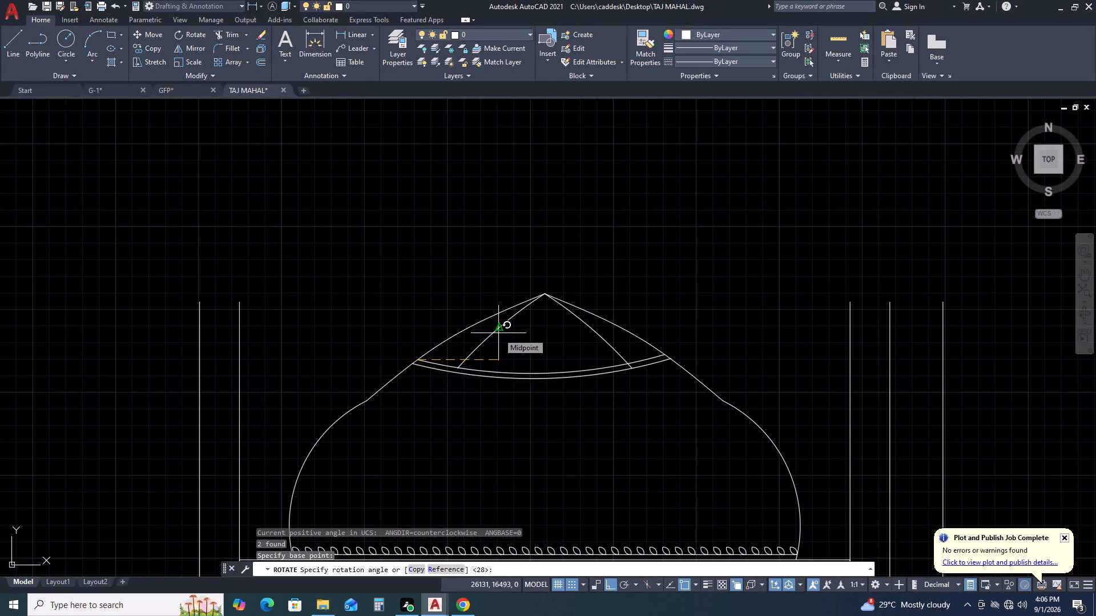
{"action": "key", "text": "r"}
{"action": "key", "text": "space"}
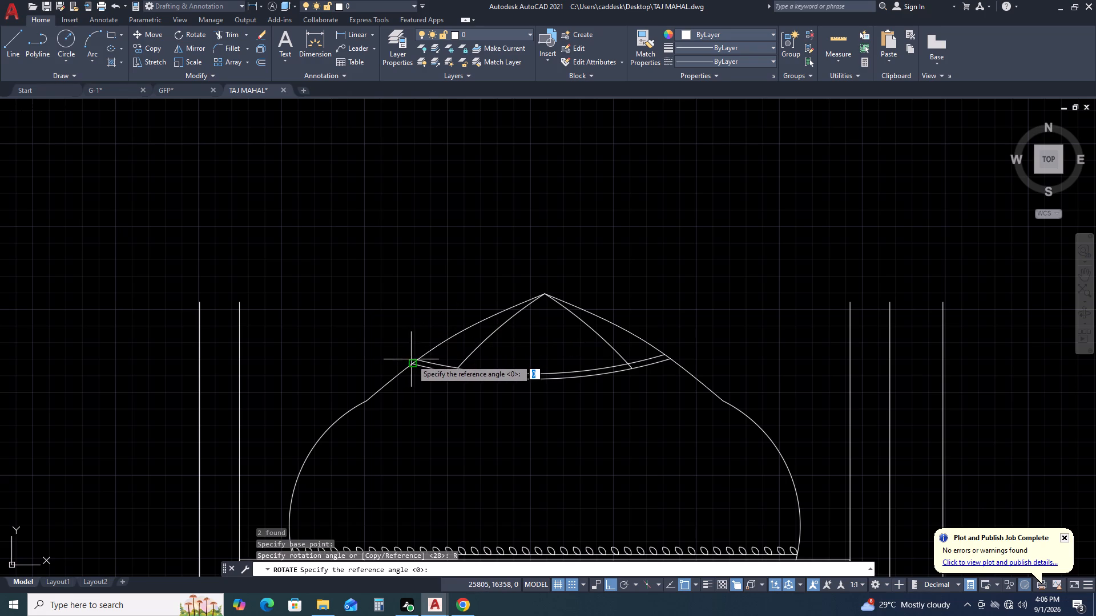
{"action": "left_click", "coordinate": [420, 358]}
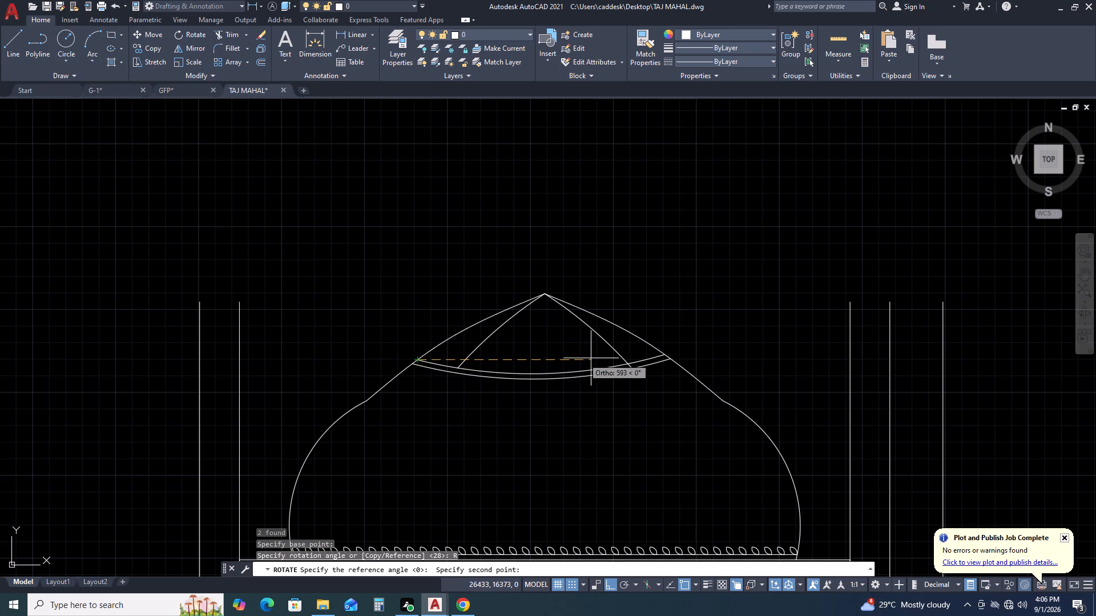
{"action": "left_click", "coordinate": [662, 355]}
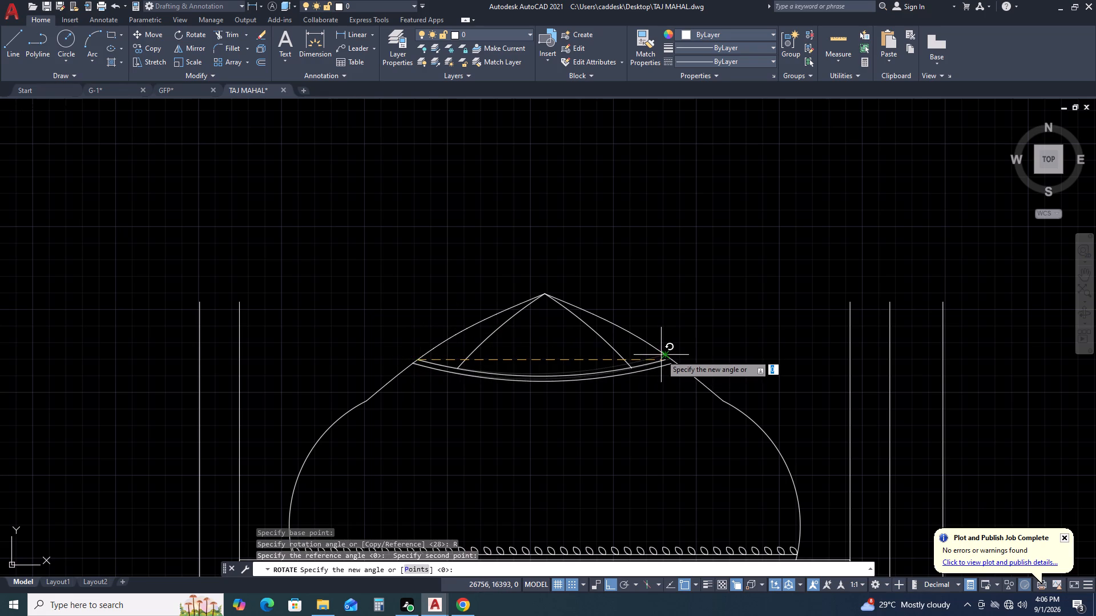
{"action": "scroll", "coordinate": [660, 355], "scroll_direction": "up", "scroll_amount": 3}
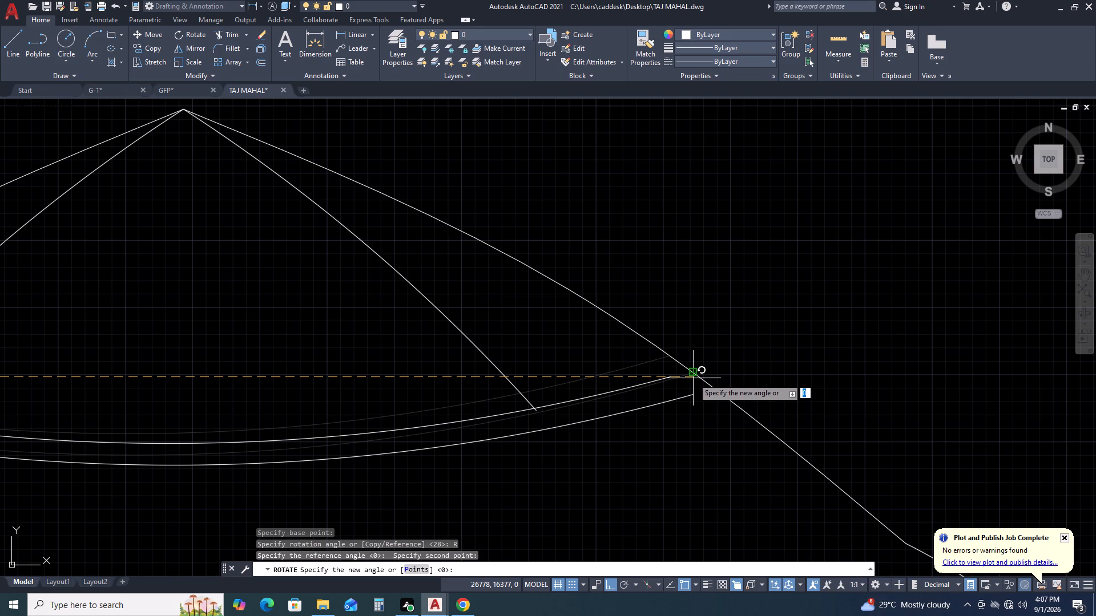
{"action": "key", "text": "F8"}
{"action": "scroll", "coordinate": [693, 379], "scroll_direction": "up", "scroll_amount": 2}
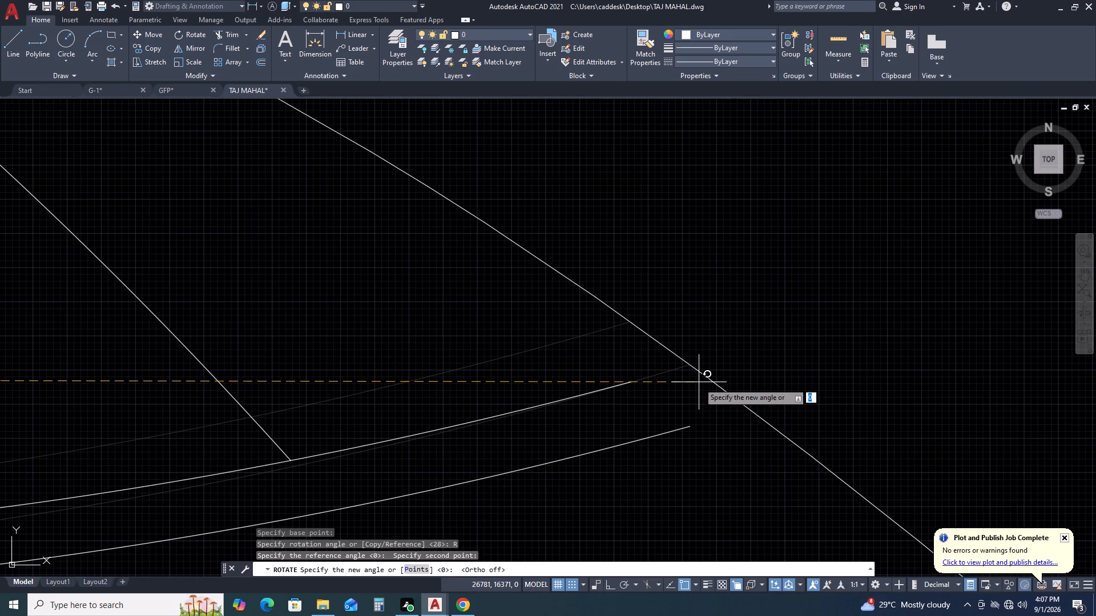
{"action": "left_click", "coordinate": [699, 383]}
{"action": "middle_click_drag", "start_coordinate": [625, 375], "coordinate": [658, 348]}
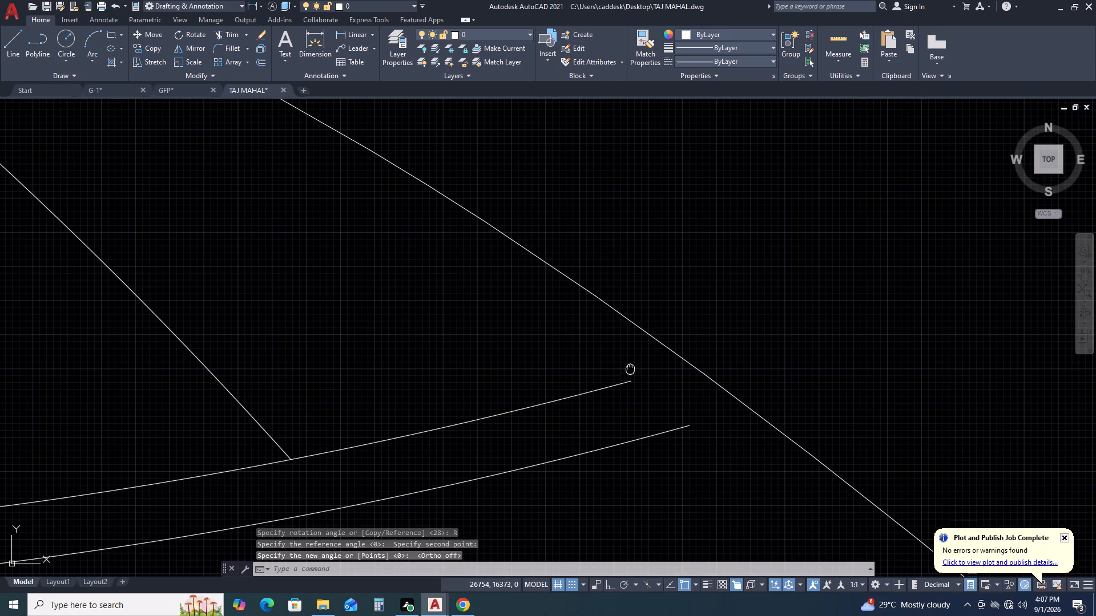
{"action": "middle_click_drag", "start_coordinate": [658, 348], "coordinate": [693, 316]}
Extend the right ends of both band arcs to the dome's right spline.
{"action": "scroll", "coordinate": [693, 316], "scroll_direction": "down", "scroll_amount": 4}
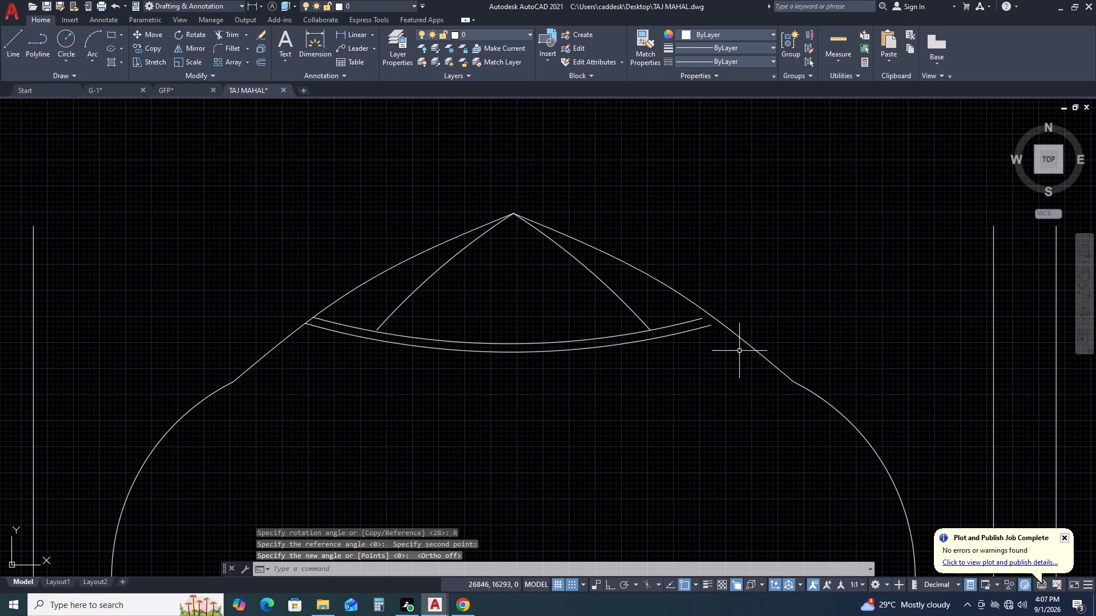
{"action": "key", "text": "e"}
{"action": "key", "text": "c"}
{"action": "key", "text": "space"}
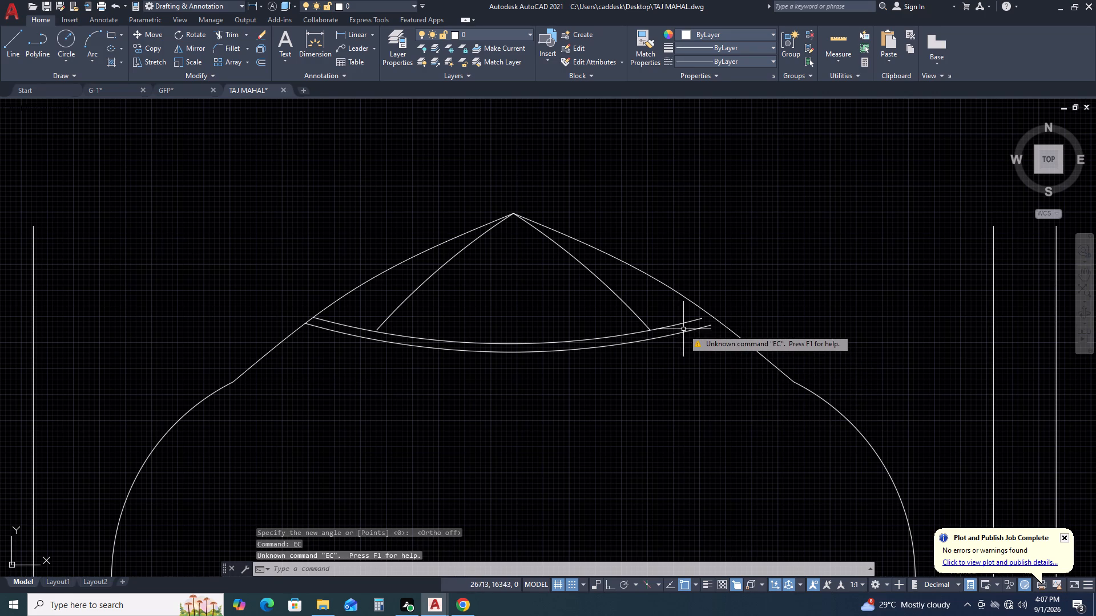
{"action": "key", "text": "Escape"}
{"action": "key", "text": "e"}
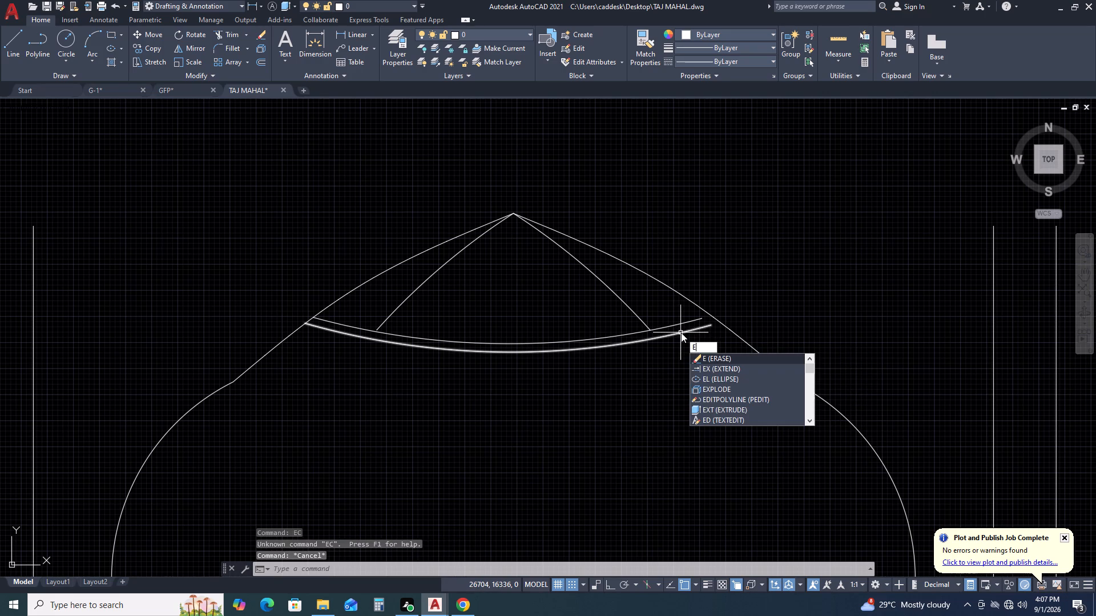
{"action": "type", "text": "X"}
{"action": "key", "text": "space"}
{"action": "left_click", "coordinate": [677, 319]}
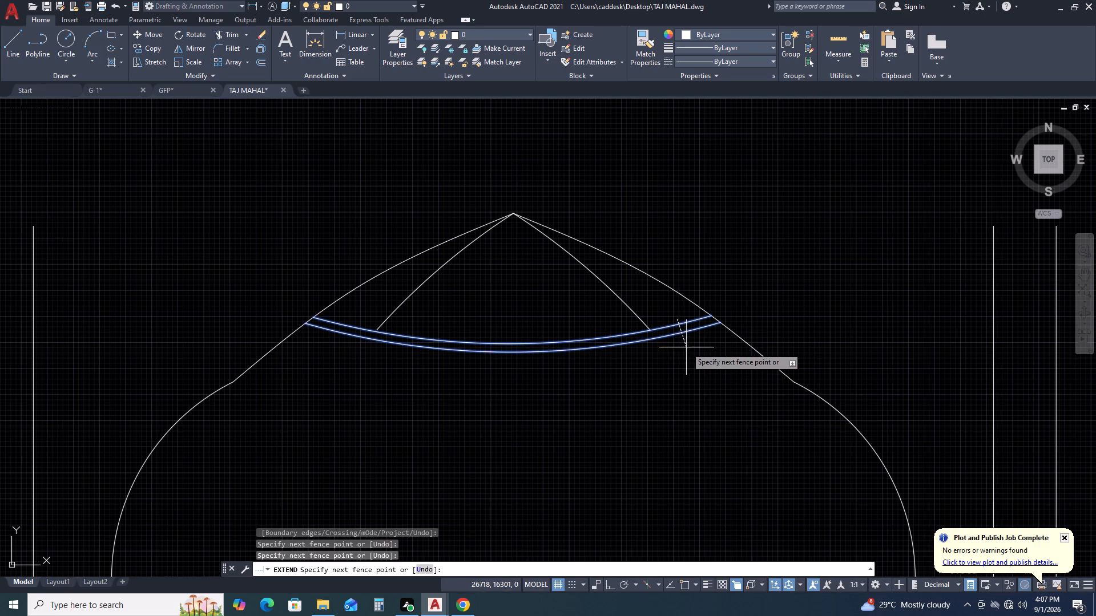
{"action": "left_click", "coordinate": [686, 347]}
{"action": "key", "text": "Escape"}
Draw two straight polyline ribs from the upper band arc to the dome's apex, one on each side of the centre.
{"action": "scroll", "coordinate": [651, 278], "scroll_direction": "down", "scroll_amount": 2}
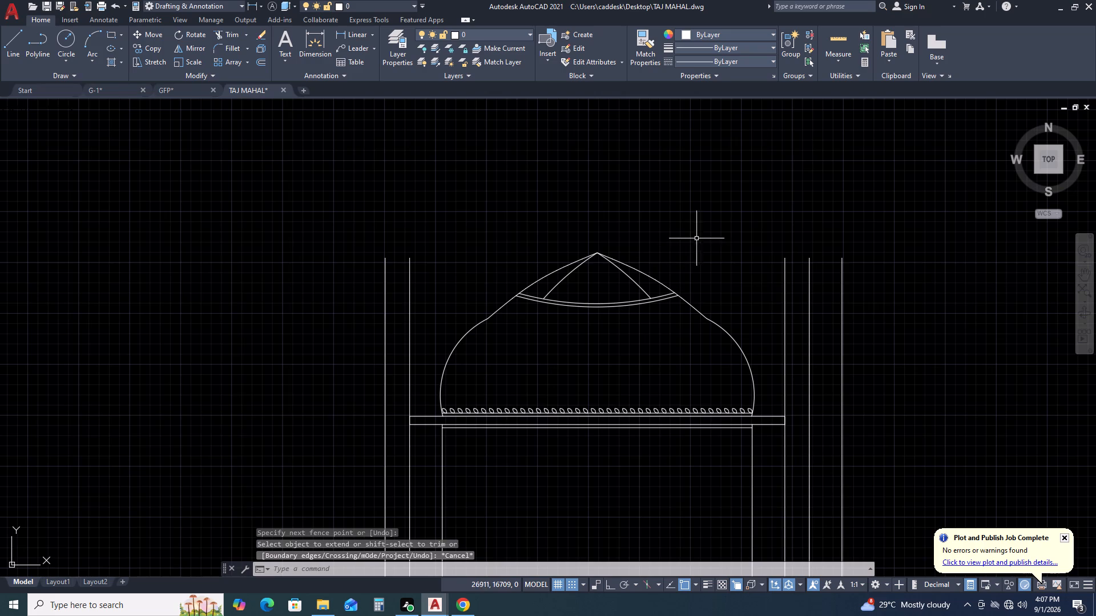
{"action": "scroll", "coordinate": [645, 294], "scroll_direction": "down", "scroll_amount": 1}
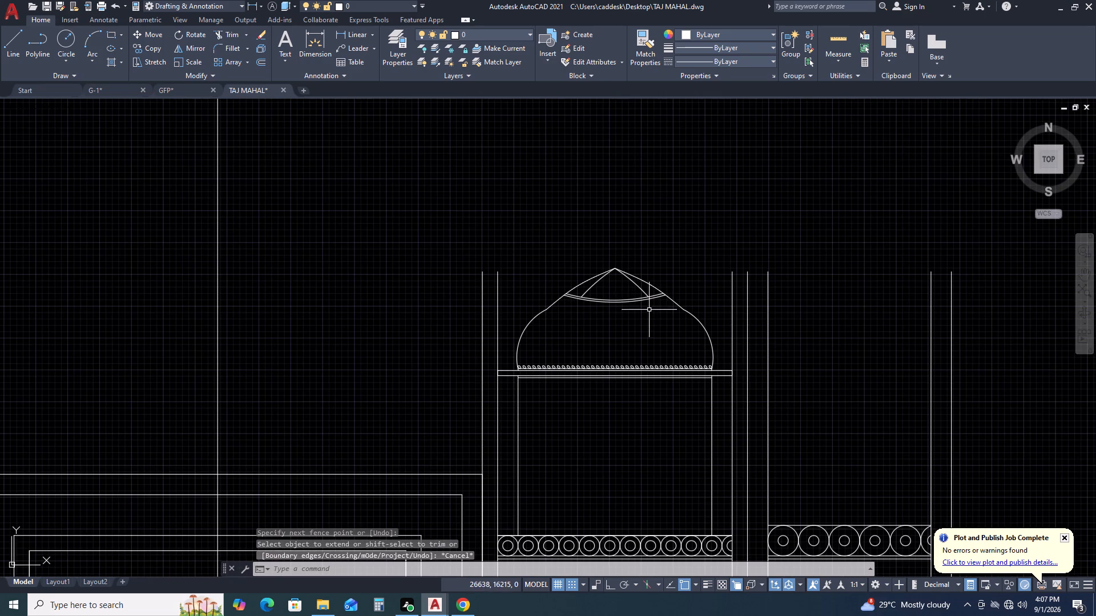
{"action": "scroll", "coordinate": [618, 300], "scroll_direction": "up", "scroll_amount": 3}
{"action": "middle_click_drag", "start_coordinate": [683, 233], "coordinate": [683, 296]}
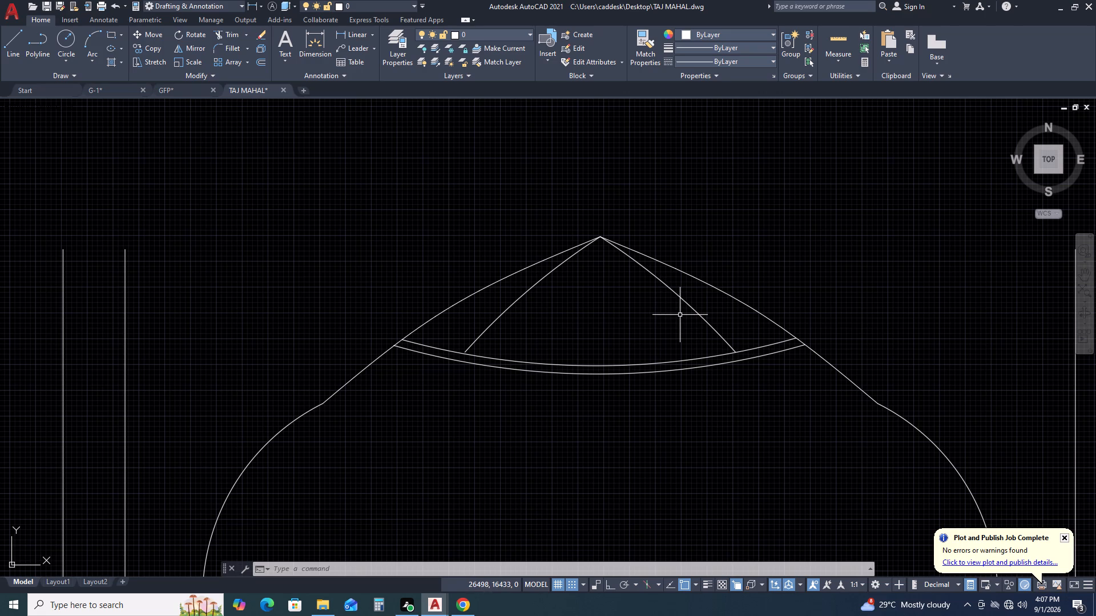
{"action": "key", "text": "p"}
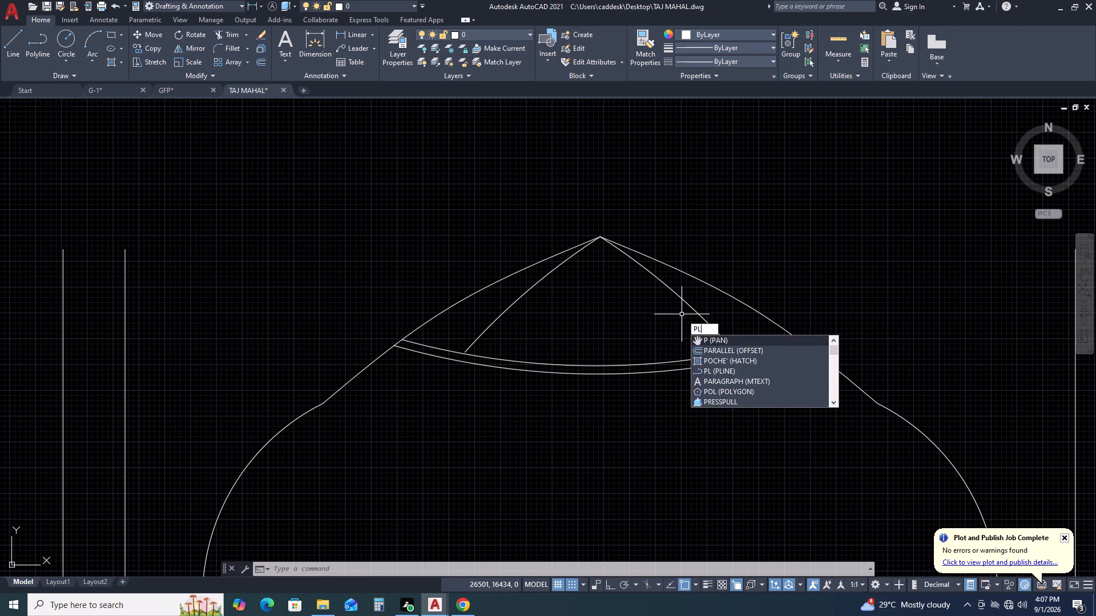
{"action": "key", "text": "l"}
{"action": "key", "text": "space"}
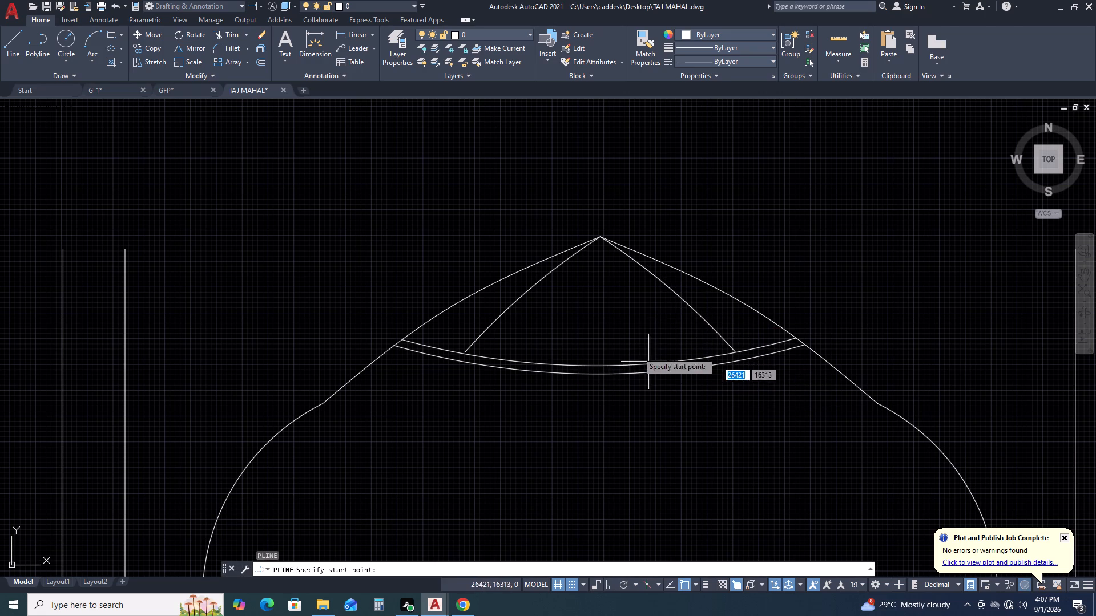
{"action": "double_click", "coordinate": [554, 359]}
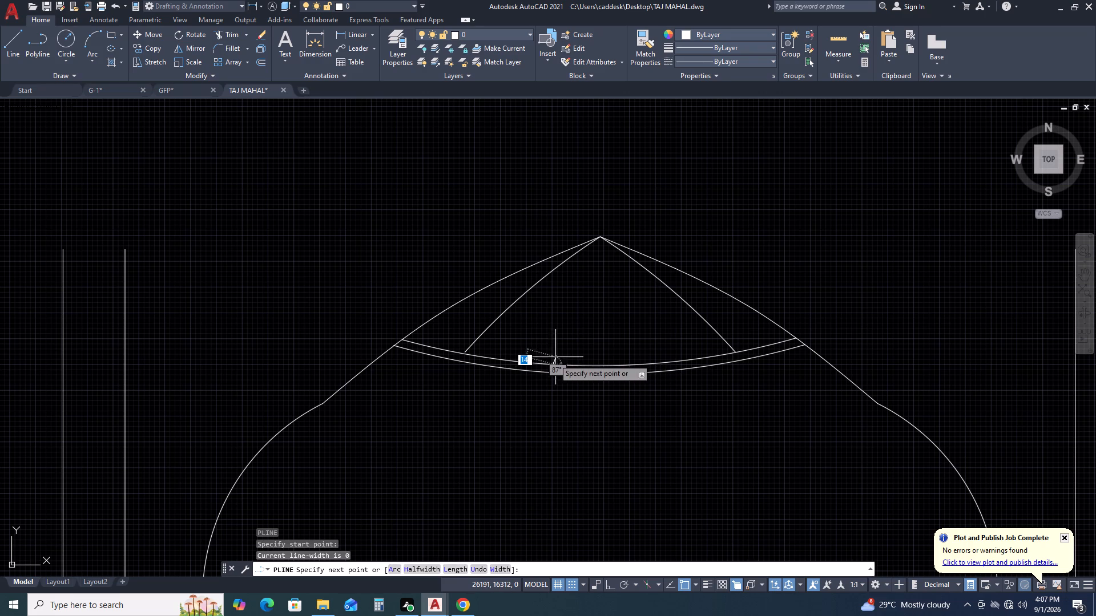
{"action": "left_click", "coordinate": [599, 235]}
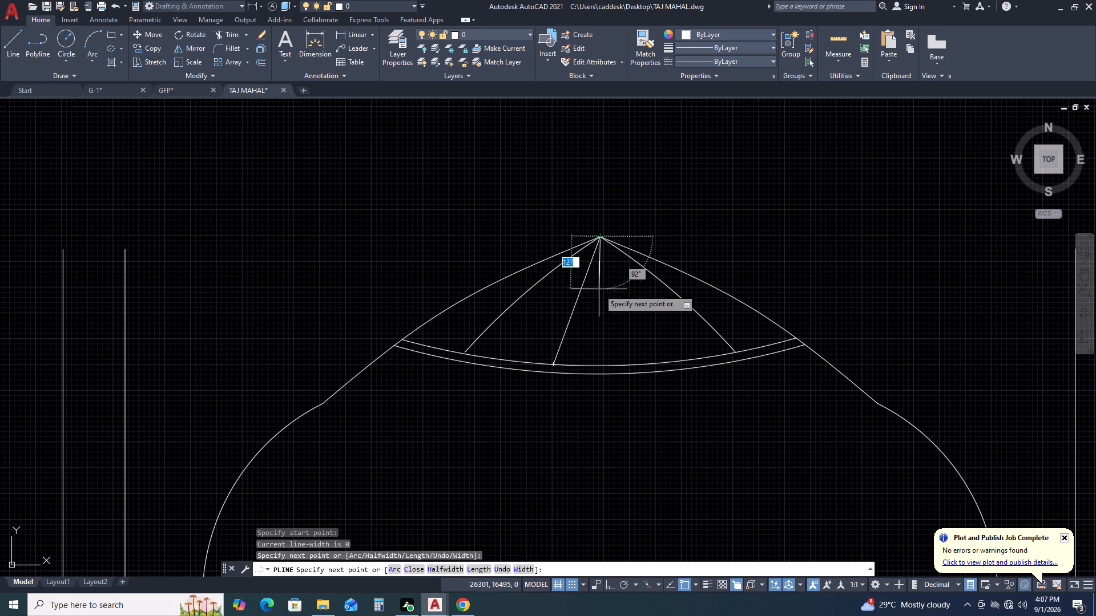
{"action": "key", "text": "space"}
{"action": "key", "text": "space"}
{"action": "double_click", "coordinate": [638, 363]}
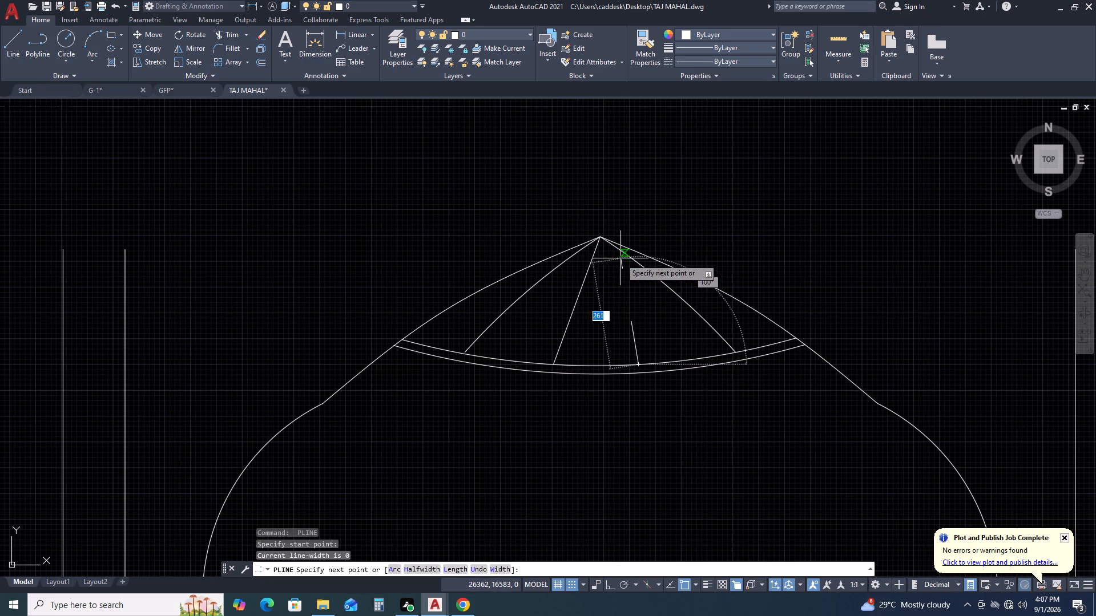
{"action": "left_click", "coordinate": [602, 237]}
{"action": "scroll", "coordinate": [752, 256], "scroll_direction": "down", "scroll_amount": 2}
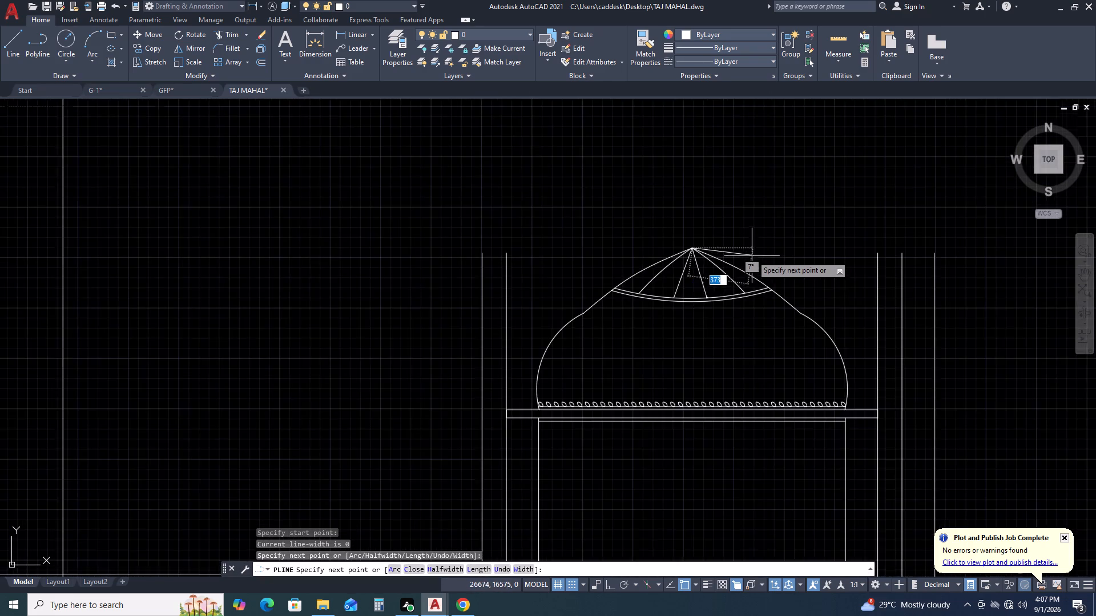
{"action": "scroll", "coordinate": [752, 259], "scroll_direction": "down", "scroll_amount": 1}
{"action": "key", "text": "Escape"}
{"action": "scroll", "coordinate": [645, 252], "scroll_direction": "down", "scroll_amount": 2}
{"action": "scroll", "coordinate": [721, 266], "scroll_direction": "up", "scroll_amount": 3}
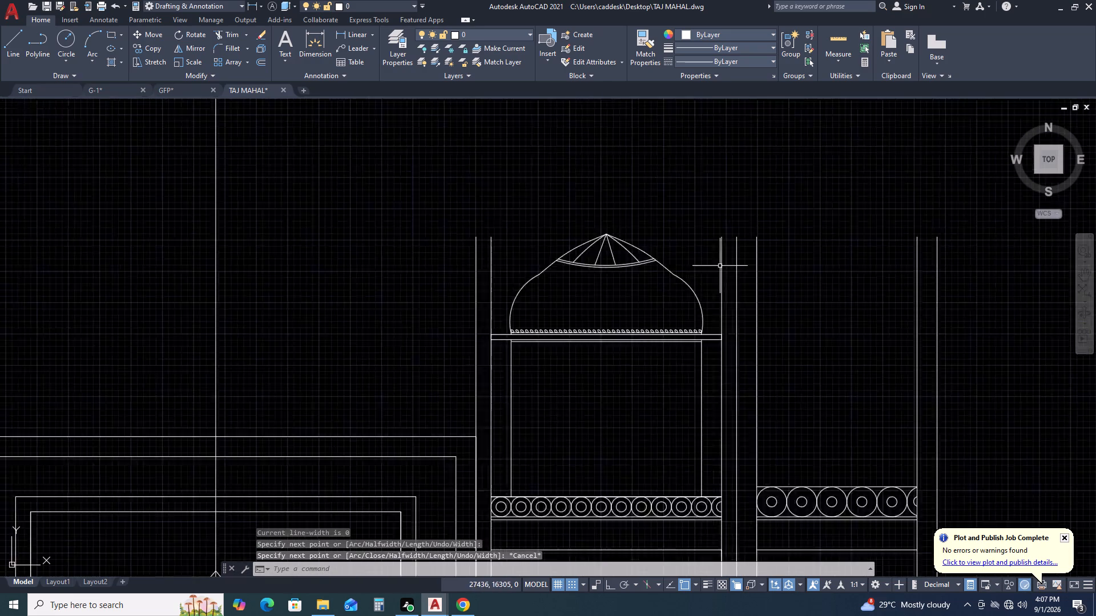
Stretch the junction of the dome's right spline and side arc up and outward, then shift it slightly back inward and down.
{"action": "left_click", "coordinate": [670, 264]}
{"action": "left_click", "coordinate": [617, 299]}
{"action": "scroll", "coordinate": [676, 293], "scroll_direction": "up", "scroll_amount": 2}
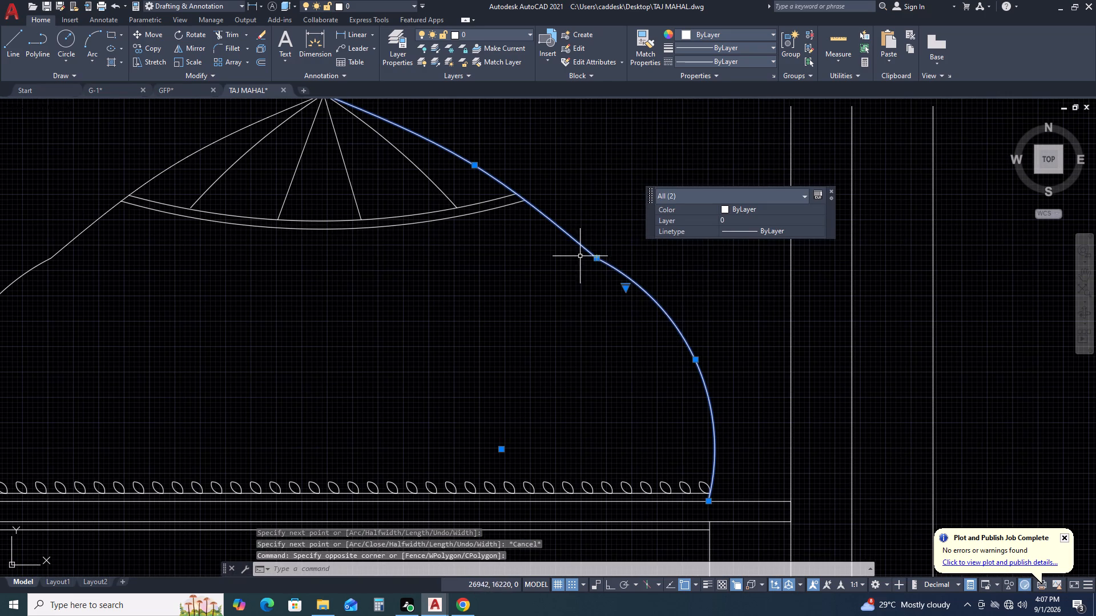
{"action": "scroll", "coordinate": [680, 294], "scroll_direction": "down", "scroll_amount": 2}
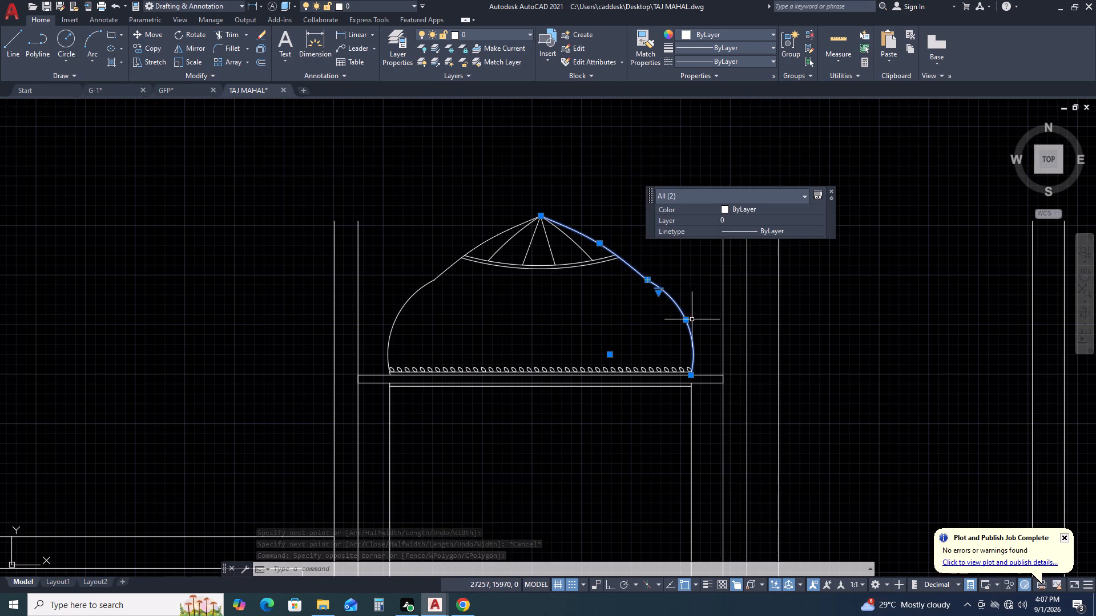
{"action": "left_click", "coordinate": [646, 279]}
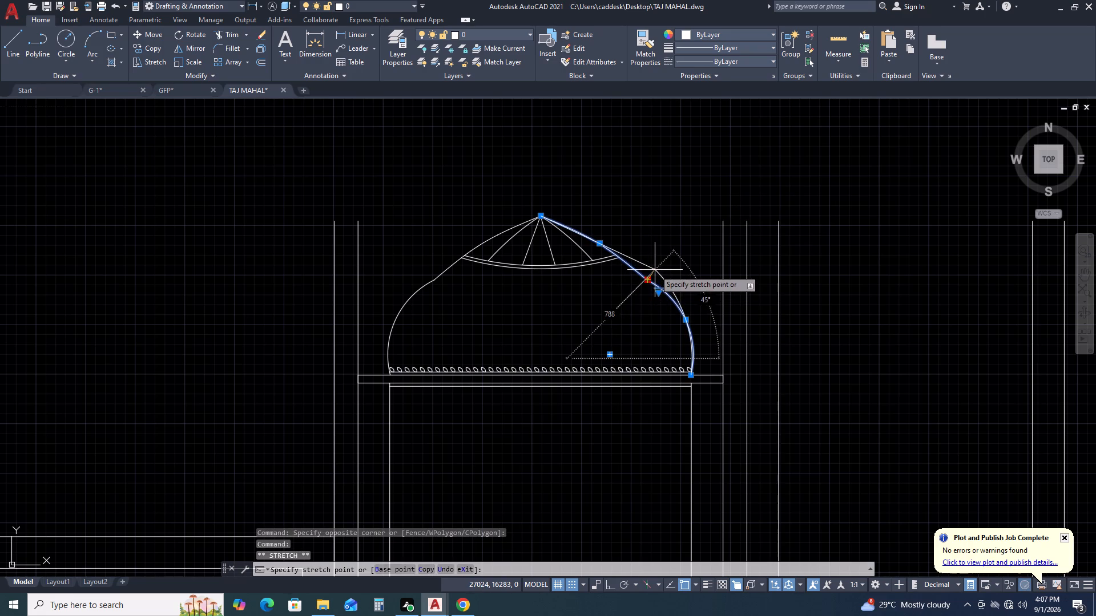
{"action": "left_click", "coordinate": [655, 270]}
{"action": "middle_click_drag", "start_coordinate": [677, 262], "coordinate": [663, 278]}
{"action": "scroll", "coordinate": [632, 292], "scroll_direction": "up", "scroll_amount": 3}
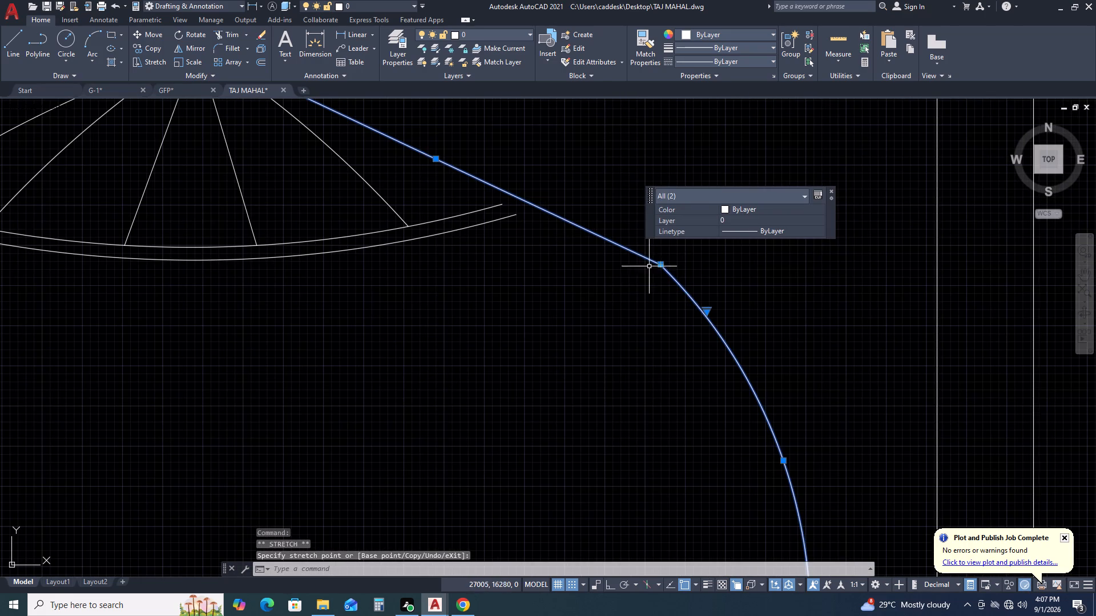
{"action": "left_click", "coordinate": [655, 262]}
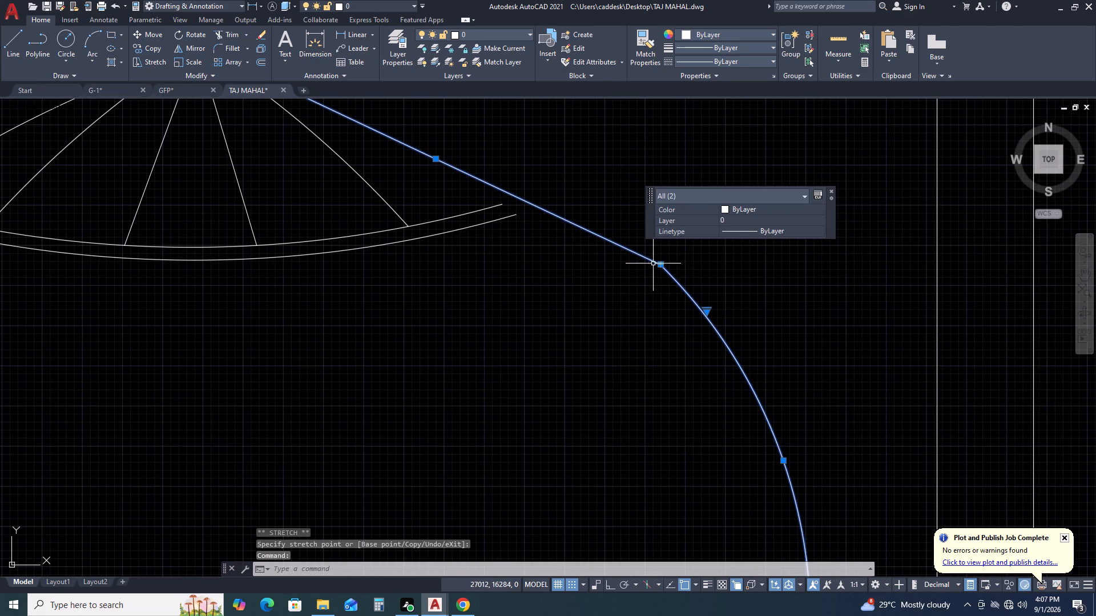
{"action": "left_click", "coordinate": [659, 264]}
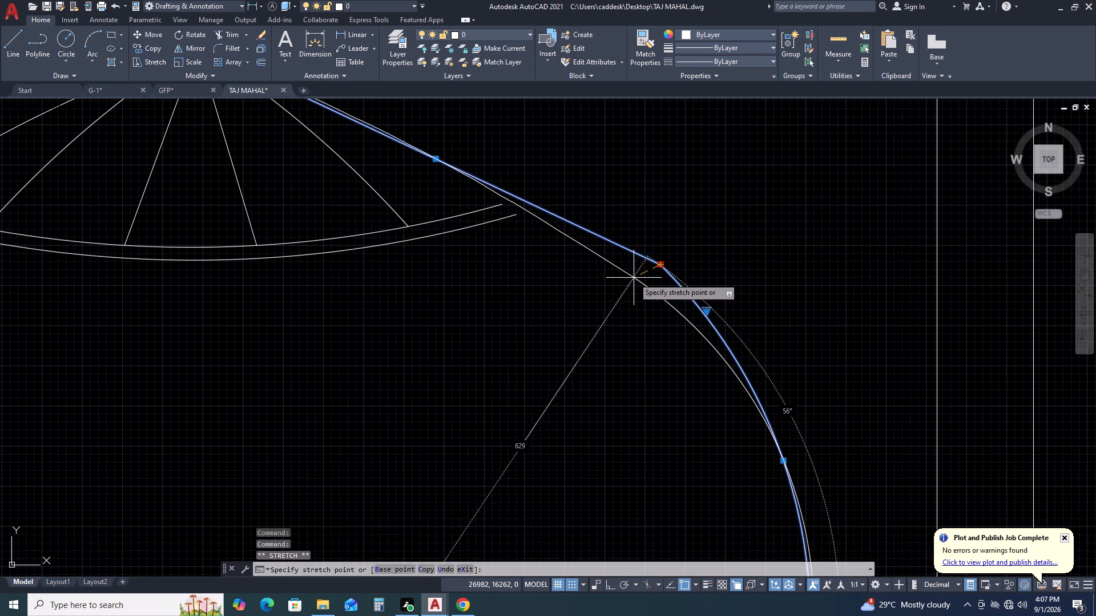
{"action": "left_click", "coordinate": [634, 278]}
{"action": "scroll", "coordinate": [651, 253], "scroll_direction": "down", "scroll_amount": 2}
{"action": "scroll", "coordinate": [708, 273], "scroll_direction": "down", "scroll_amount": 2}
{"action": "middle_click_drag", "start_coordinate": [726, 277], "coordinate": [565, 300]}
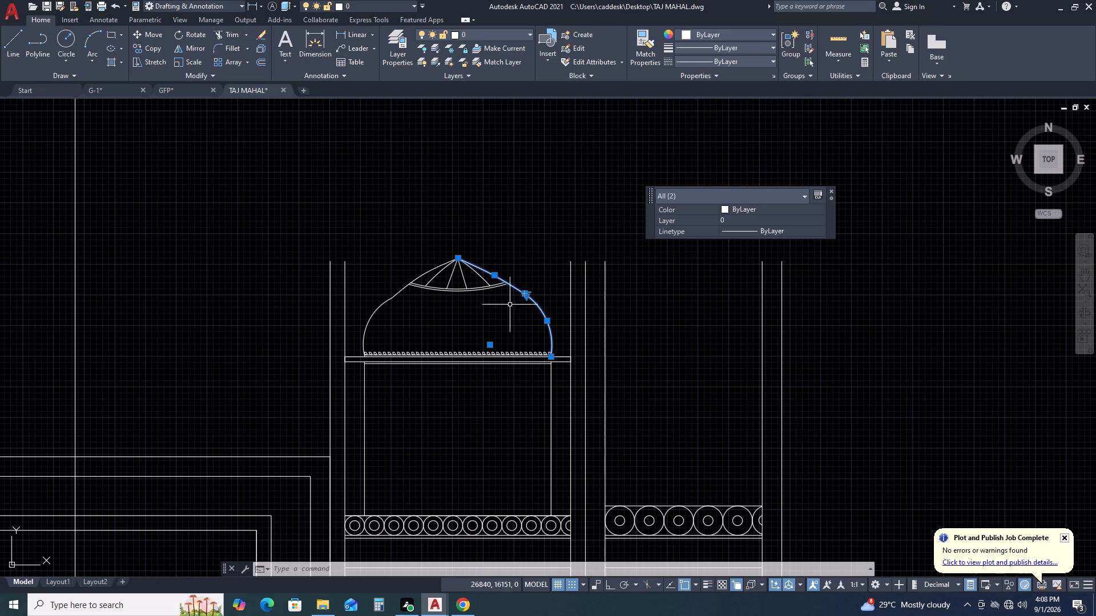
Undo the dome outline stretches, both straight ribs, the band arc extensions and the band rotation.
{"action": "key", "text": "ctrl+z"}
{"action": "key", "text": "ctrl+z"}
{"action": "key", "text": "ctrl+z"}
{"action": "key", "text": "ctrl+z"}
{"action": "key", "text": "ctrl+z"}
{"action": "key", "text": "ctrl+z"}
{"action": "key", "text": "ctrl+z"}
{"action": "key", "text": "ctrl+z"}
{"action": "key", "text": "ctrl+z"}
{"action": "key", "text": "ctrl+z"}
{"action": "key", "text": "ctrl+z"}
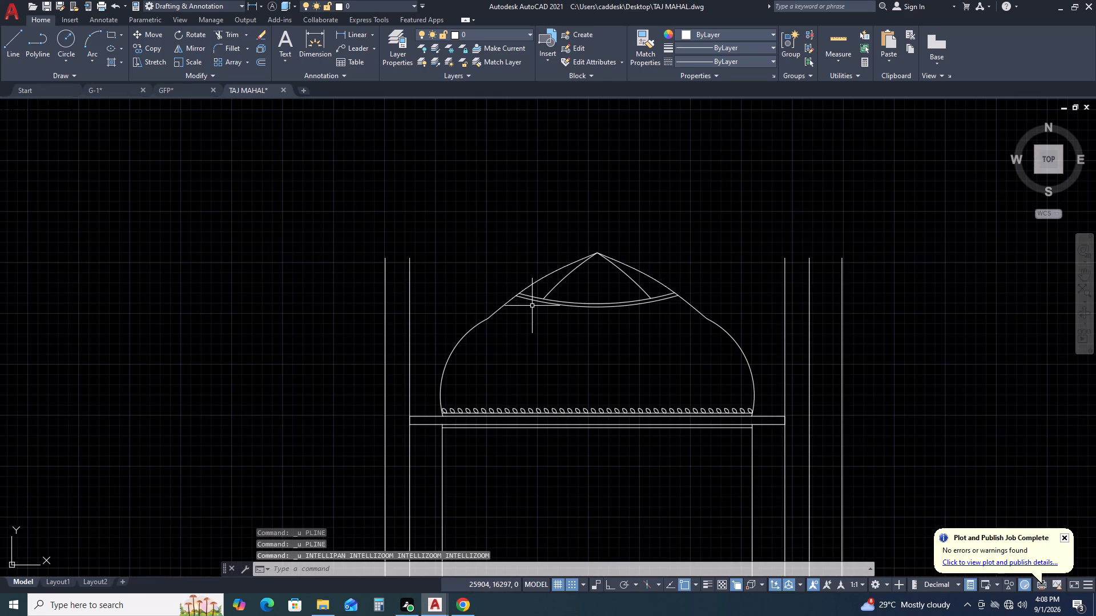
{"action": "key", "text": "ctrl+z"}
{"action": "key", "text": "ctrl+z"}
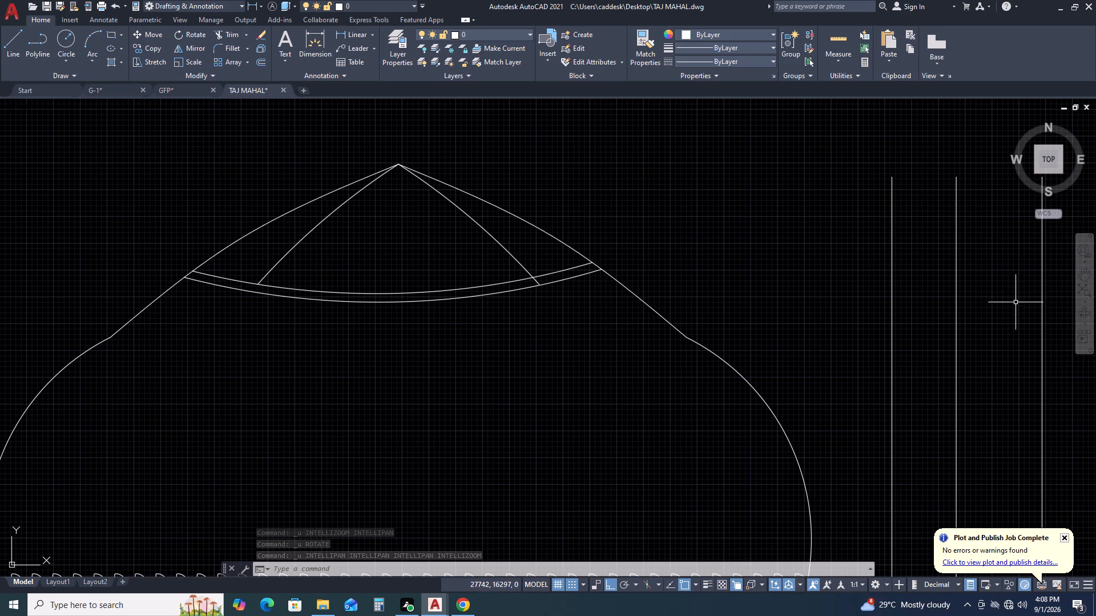
Copy one leaf from the row at the dome's base to the empty space outside the dome's upper right side.
{"action": "scroll", "coordinate": [457, 283], "scroll_direction": "down", "scroll_amount": 3}
{"action": "scroll", "coordinate": [505, 408], "scroll_direction": "up", "scroll_amount": 2}
{"action": "scroll", "coordinate": [490, 326], "scroll_direction": "up", "scroll_amount": 4}
{"action": "left_click", "coordinate": [514, 313]}
{"action": "double_click", "coordinate": [503, 322]}
{"action": "key", "text": "c"}
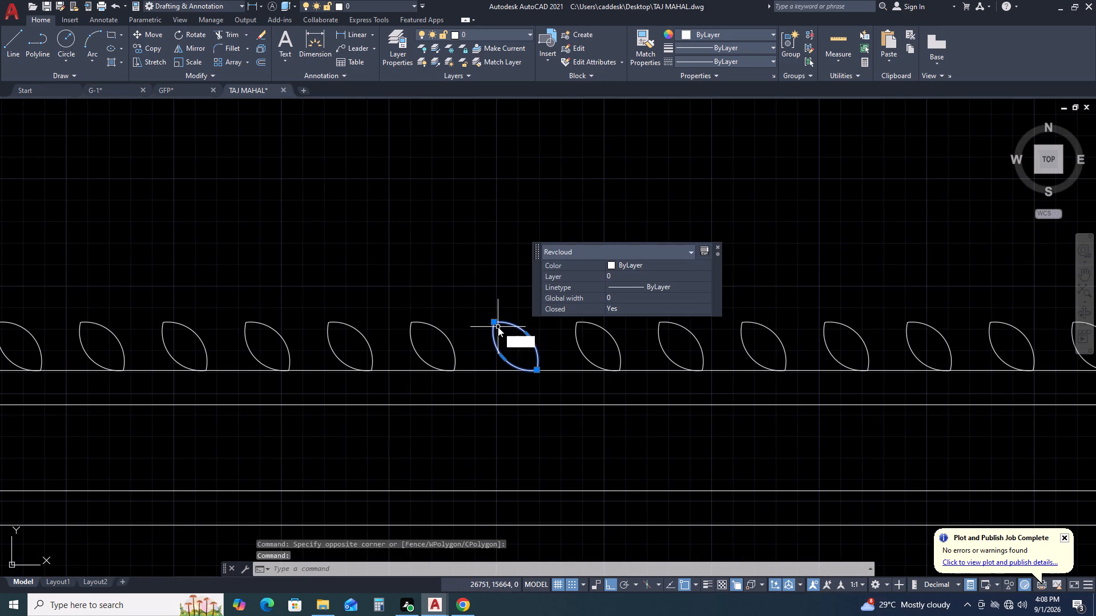
{"action": "key", "text": "o"}
{"action": "key", "text": "space"}
{"action": "left_click_drag", "start_coordinate": [510, 335], "coordinate": [516, 327]}
{"action": "scroll", "coordinate": [567, 277], "scroll_direction": "up", "scroll_amount": 1}
{"action": "scroll", "coordinate": [567, 277], "scroll_direction": "down", "scroll_amount": 3}
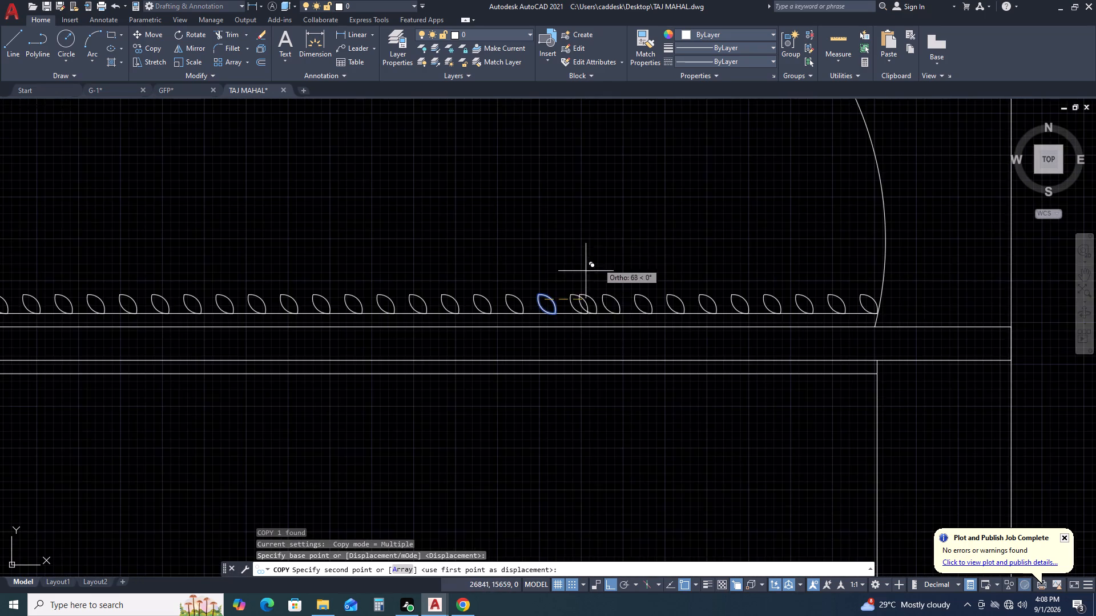
{"action": "scroll", "coordinate": [611, 240], "scroll_direction": "down", "scroll_amount": 3}
{"action": "middle_click_drag", "start_coordinate": [655, 131], "coordinate": [643, 236]}
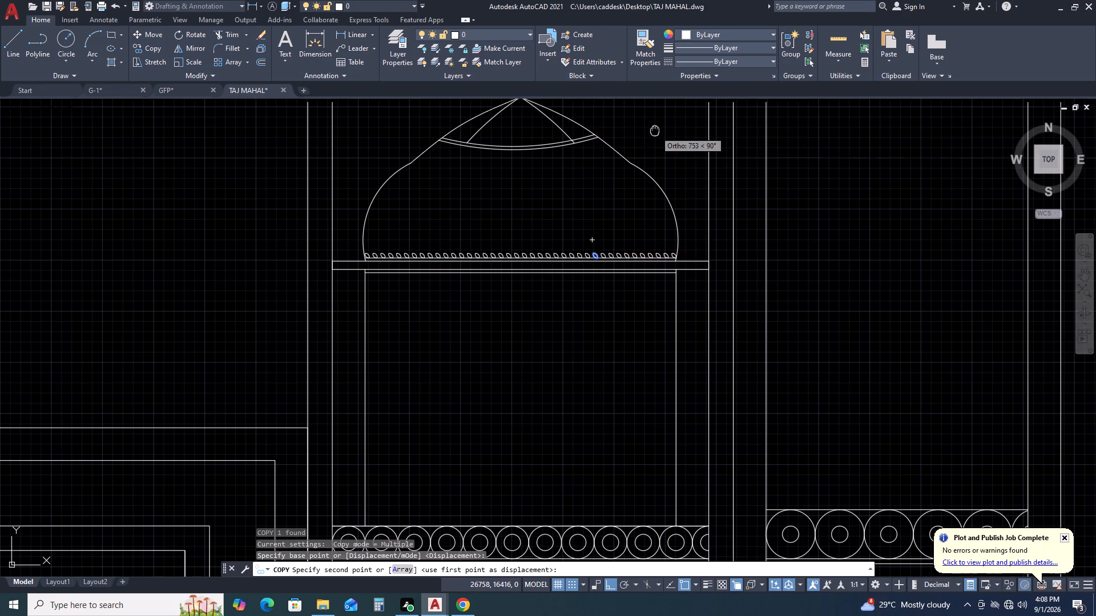
{"action": "middle_click_drag", "start_coordinate": [643, 236], "coordinate": [641, 247]}
{"action": "key", "text": "F8"}
{"action": "scroll", "coordinate": [628, 222], "scroll_direction": "up", "scroll_amount": 2}
{"action": "left_click", "coordinate": [622, 178]}
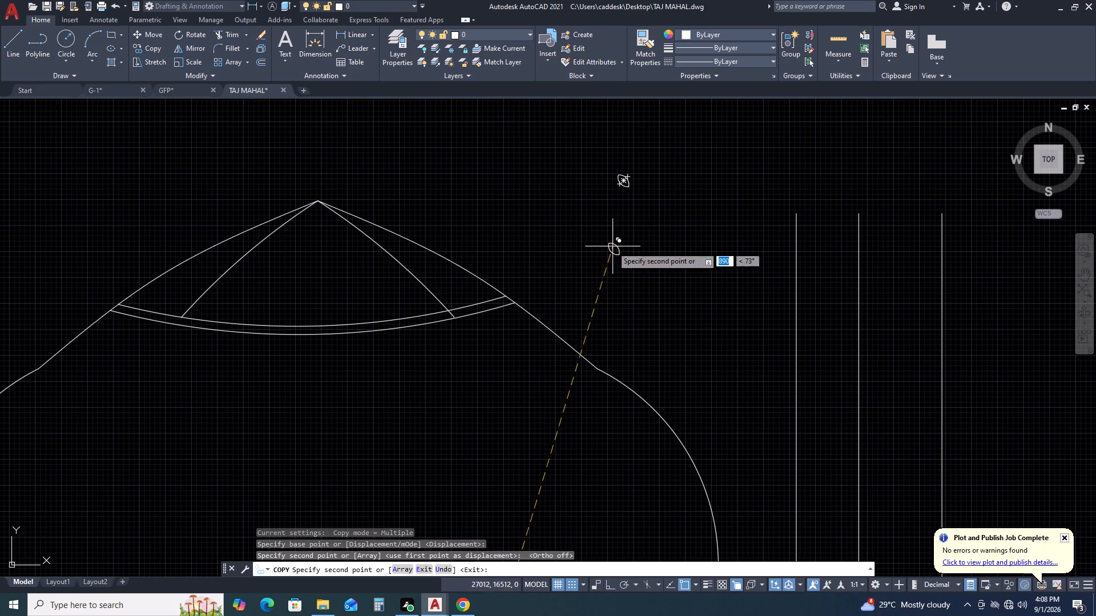
{"action": "scroll", "coordinate": [622, 183], "scroll_direction": "up", "scroll_amount": 3}
{"action": "key", "text": "Escape"}
Rotate the copied leaf about its lower tip until it stands upright.
{"action": "left_click_drag", "start_coordinate": [679, 162], "coordinate": [670, 168]}
{"action": "left_click", "coordinate": [614, 210]}
{"action": "middle_click_drag", "start_coordinate": [631, 238], "coordinate": [470, 326]}
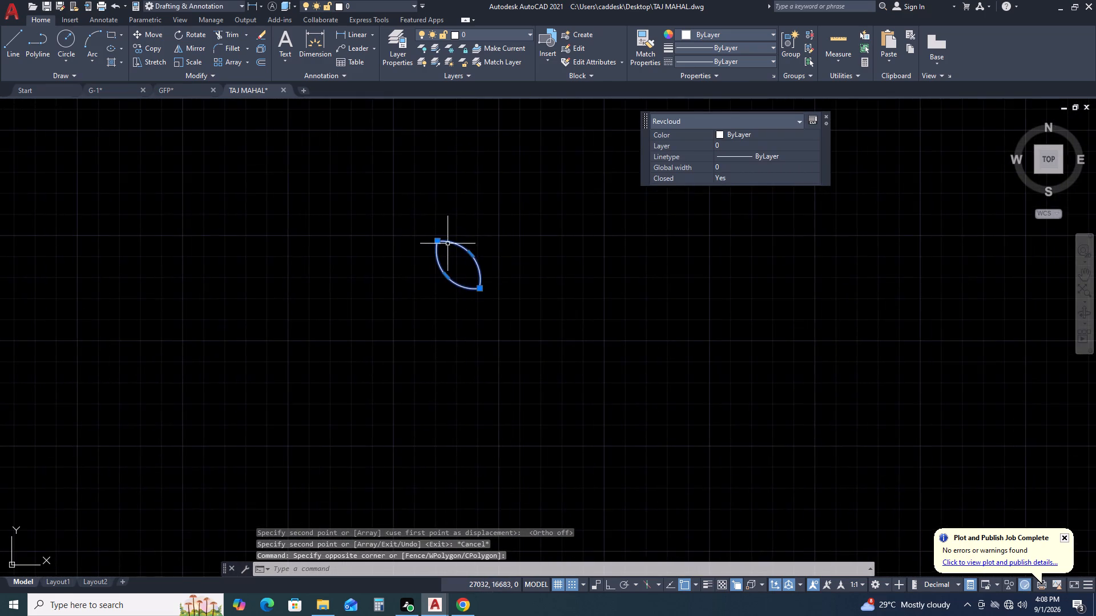
{"action": "scroll", "coordinate": [437, 233], "scroll_direction": "up", "scroll_amount": 2}
{"action": "left_click", "coordinate": [436, 254]}
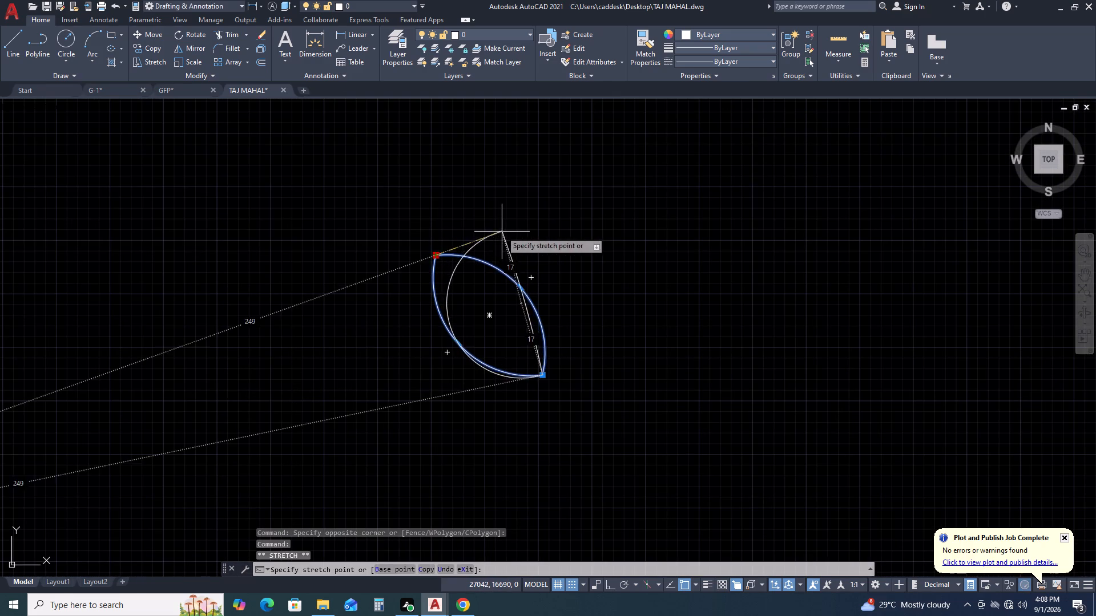
{"action": "key", "text": "Escape"}
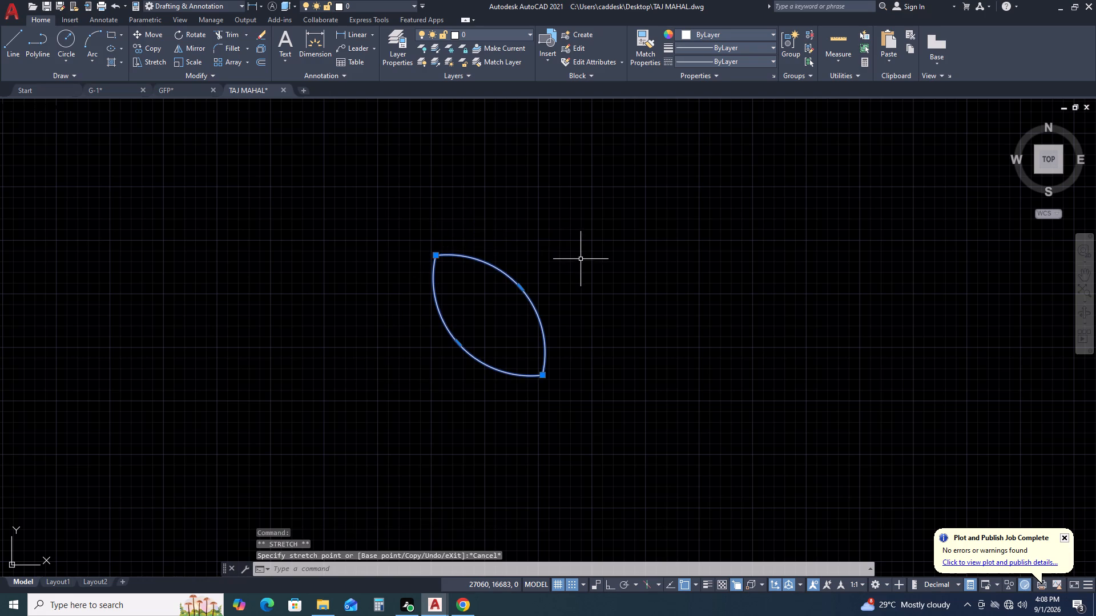
{"action": "type", "text": "RO"}
{"action": "key", "text": "space"}
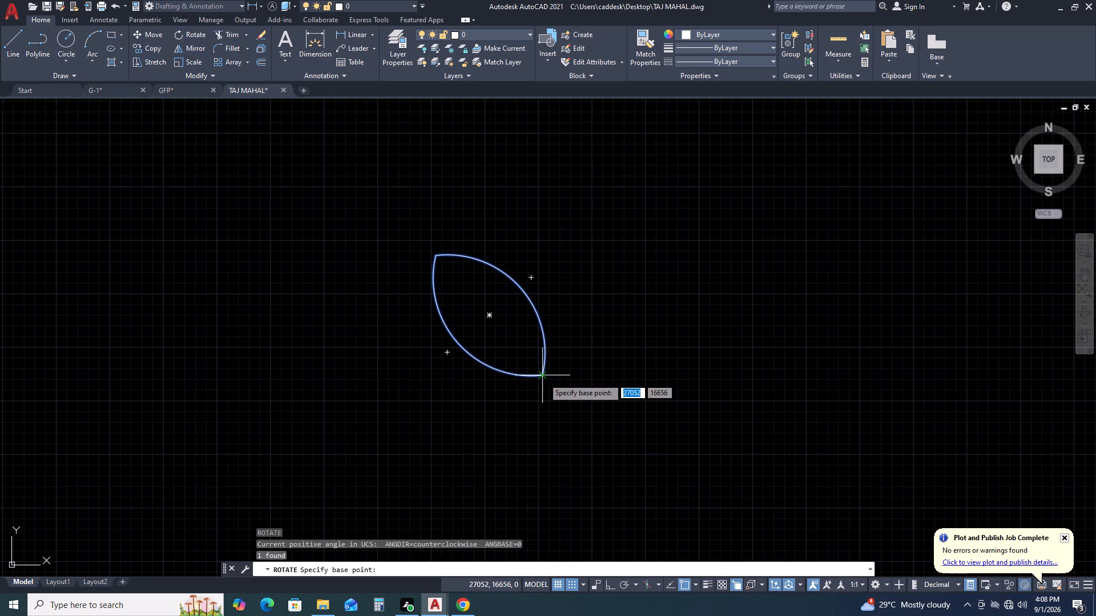
{"action": "left_click", "coordinate": [542, 378]}
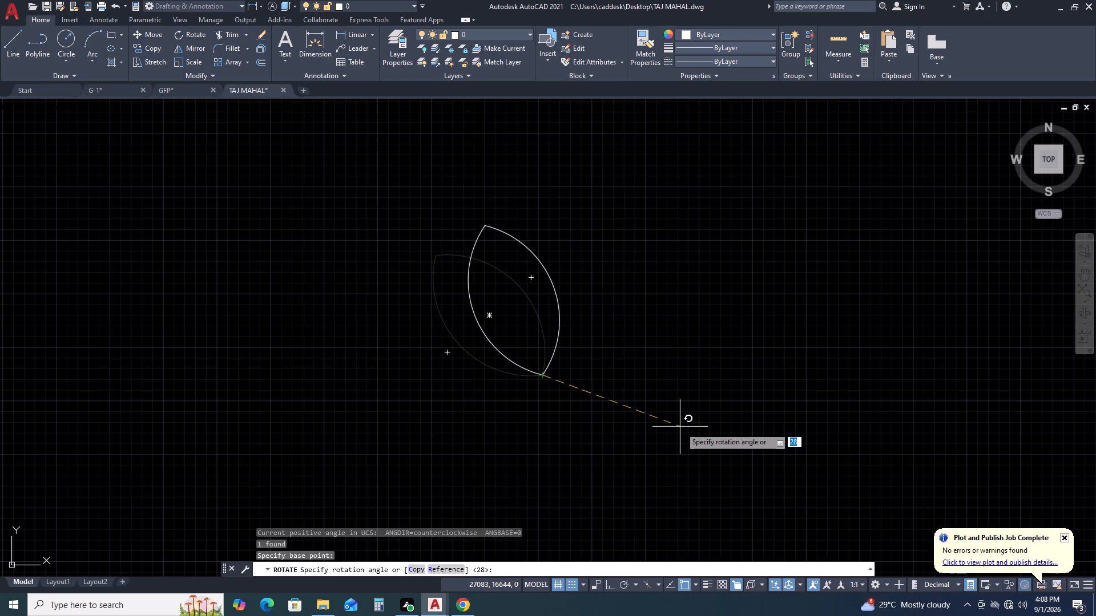
{"action": "left_click", "coordinate": [598, 425]}
{"action": "middle_click_drag", "start_coordinate": [603, 358], "coordinate": [614, 246]}
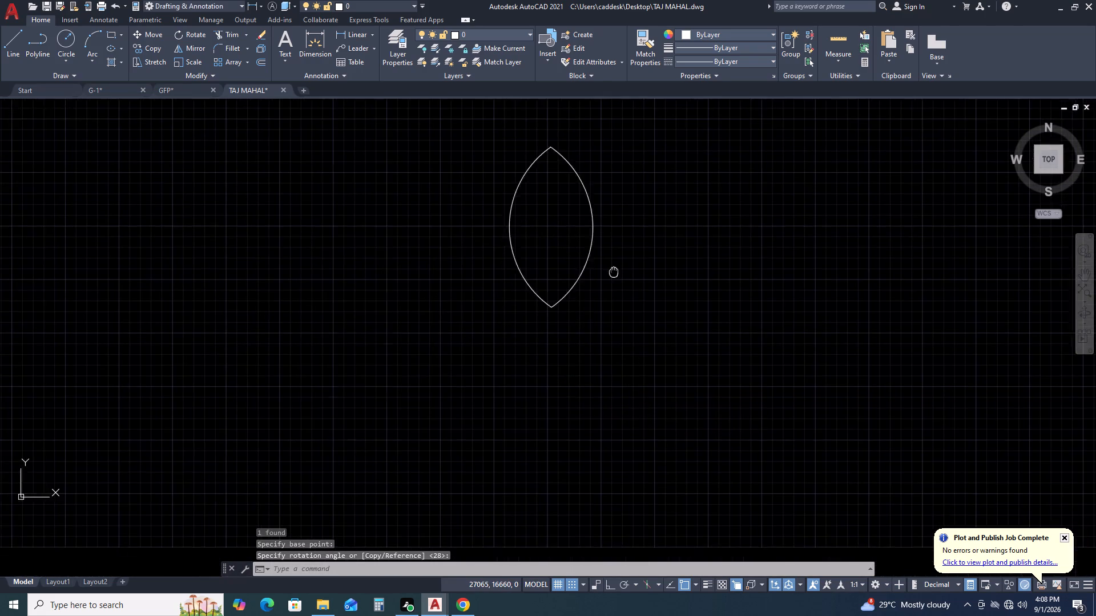
{"action": "middle_click_drag", "start_coordinate": [614, 246], "coordinate": [614, 241]}
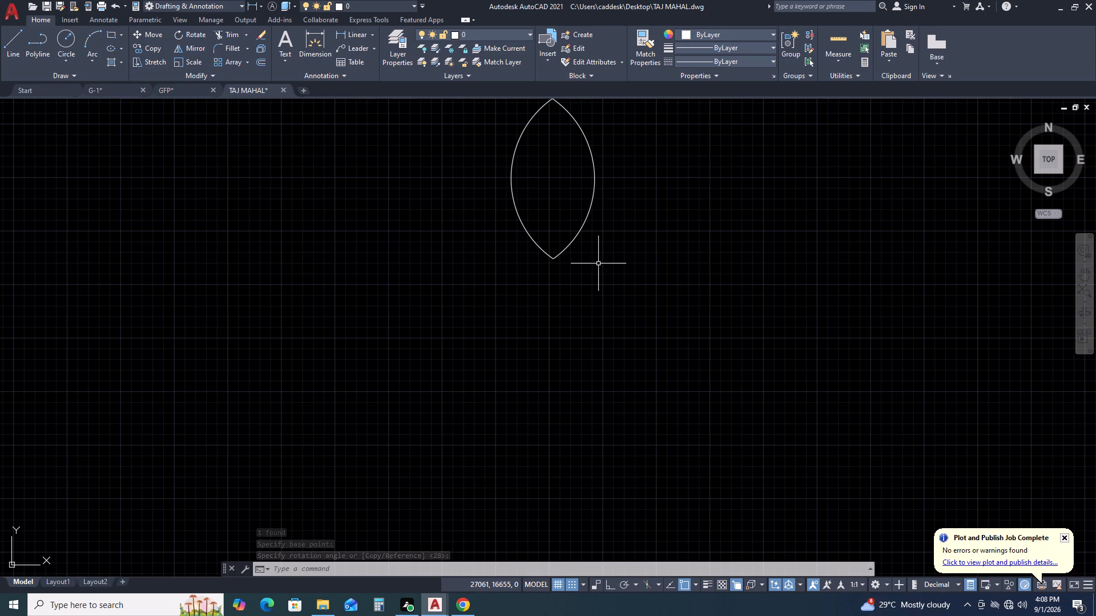
Draw a downward-bulging arc across the upright leaf between the midpoints of its two sides.
{"action": "type", "text": "A"}
{"action": "key", "text": "space"}
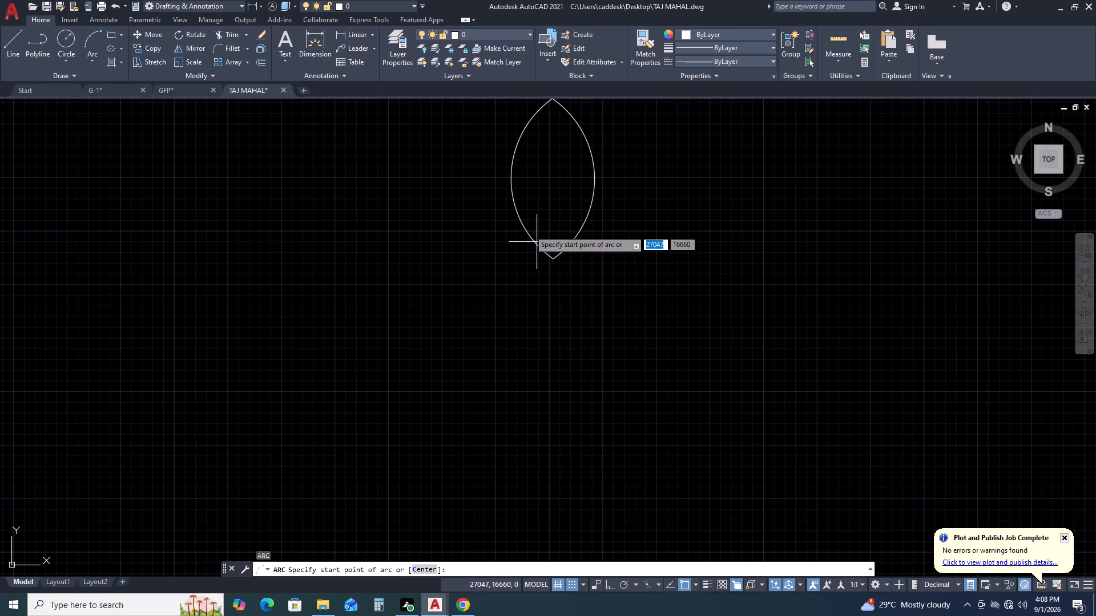
{"action": "left_click", "coordinate": [511, 180]}
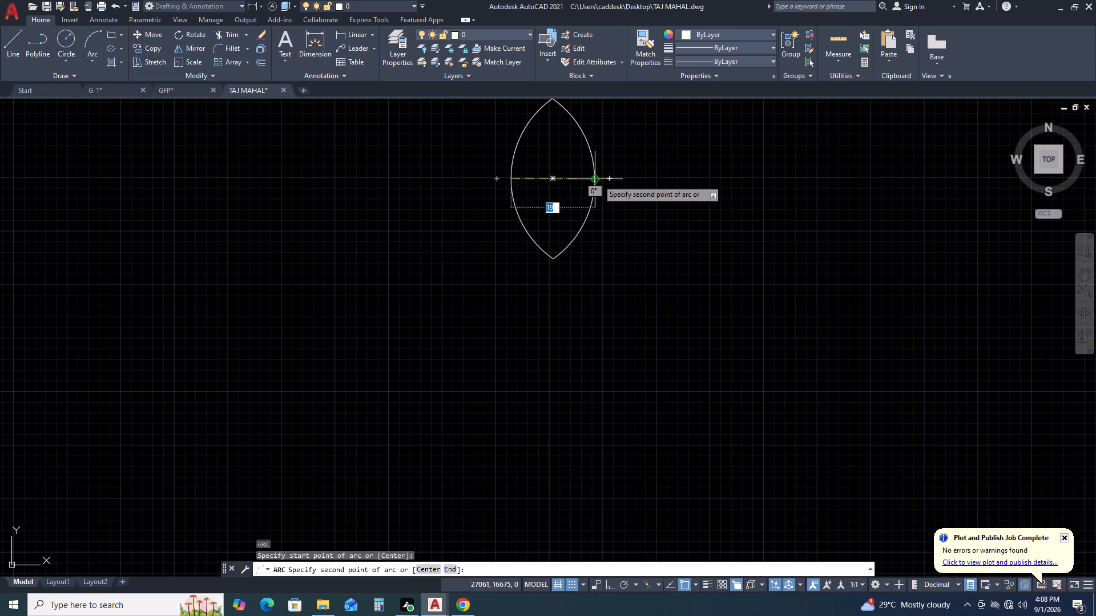
{"action": "left_click", "coordinate": [598, 180]}
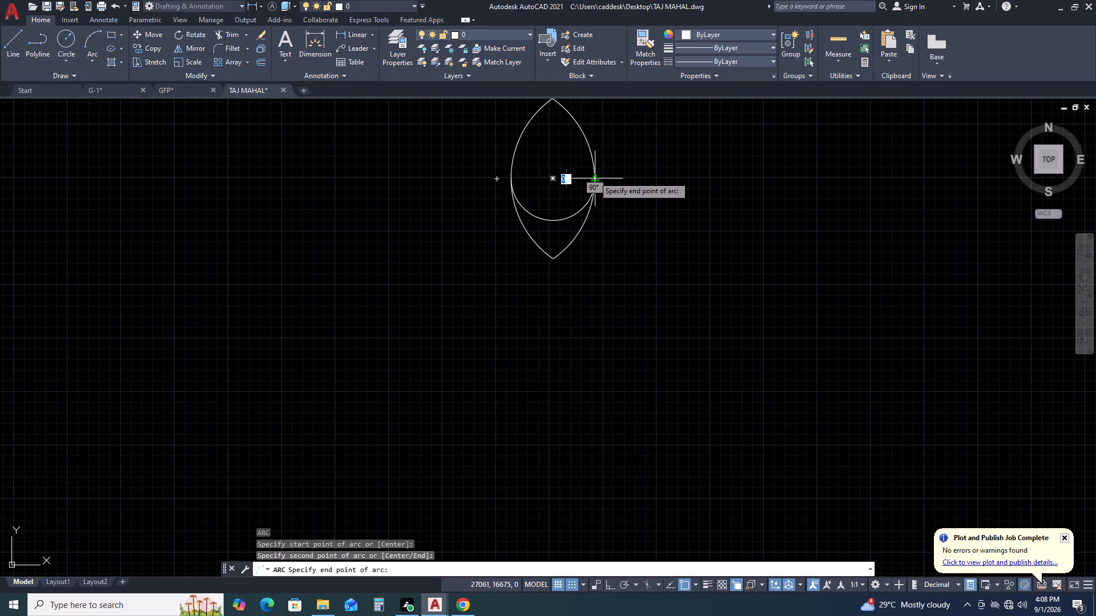
{"action": "left_click", "coordinate": [594, 177]}
{"action": "middle_click_drag", "start_coordinate": [630, 155], "coordinate": [640, 196]}
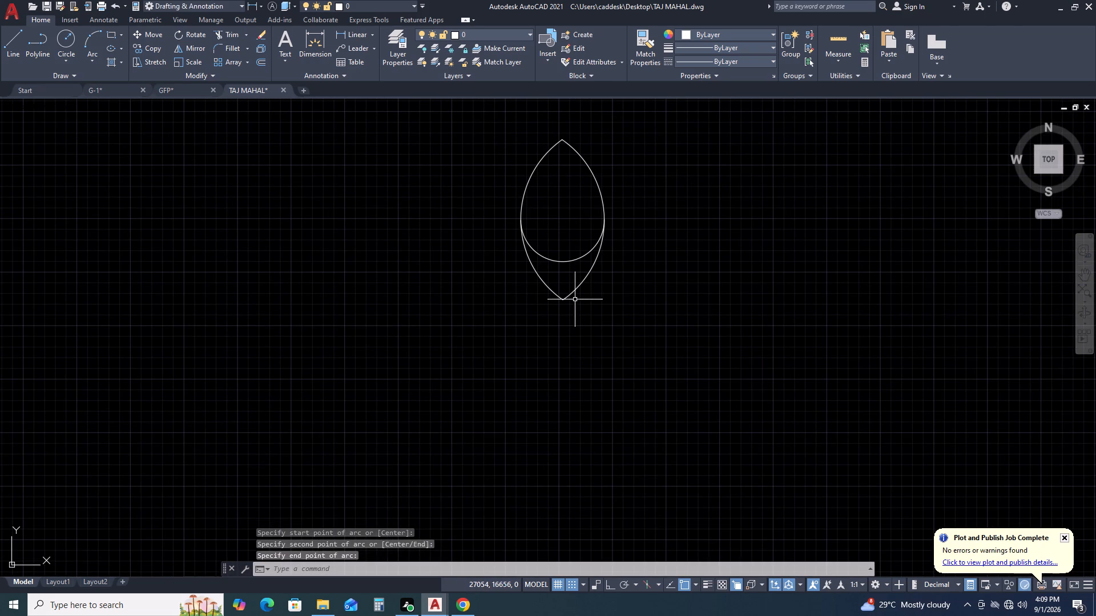
Trim the leaf's pointed lower part below the arc to leave a teardrop shape.
{"action": "type", "text": "TR"}
{"action": "key", "text": "space"}
{"action": "left_click", "coordinate": [624, 276]}
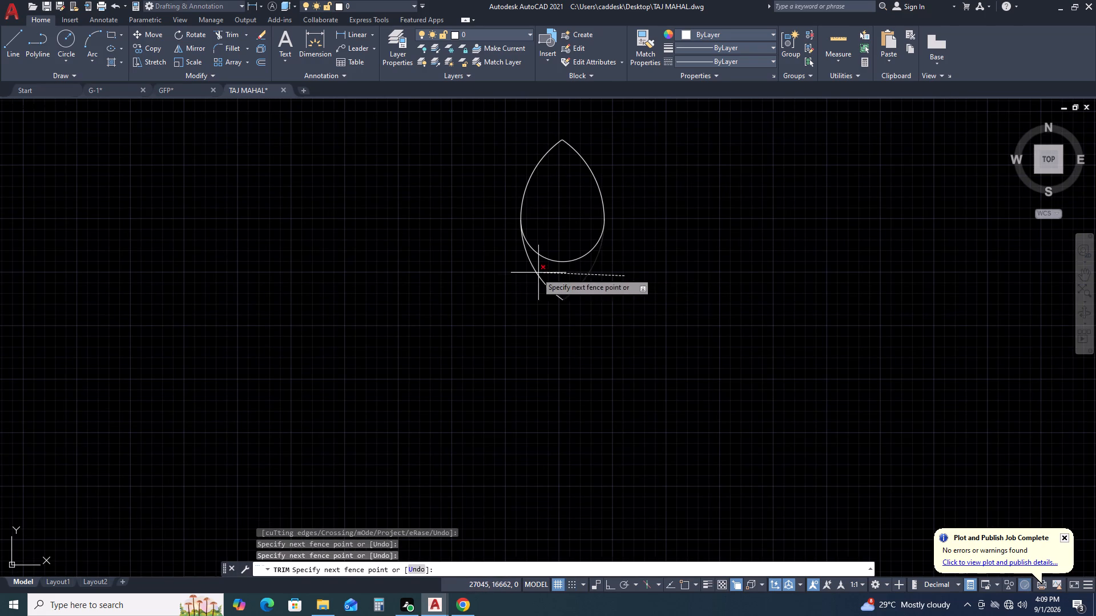
{"action": "left_click", "coordinate": [517, 274]}
{"action": "scroll", "coordinate": [655, 271], "scroll_direction": "down", "scroll_amount": 1}
{"action": "middle_click_drag", "start_coordinate": [674, 225], "coordinate": [654, 246]}
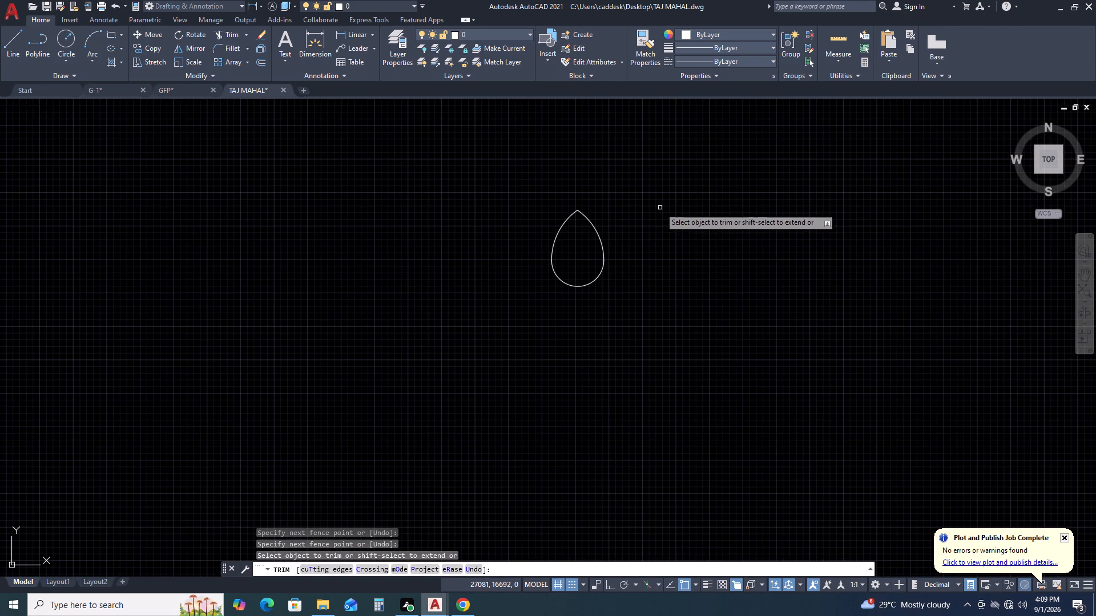
{"action": "left_click", "coordinate": [664, 198]}
{"action": "key", "text": "Escape"}
Move the teardrop by its bottom point to the middle of the dome, above the leaf row.
{"action": "left_click_drag", "start_coordinate": [657, 226], "coordinate": [646, 233]}
{"action": "left_click", "coordinate": [513, 342]}
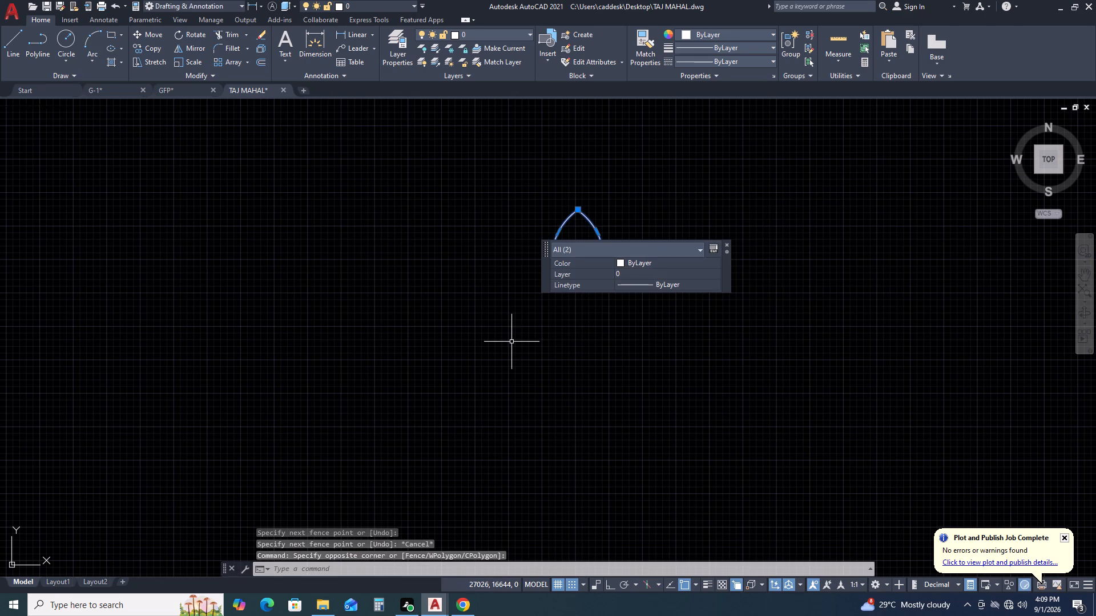
{"action": "type", "text": "M"}
{"action": "key", "text": "space"}
{"action": "left_click", "coordinate": [577, 286]}
{"action": "scroll", "coordinate": [580, 264], "scroll_direction": "down", "scroll_amount": 3}
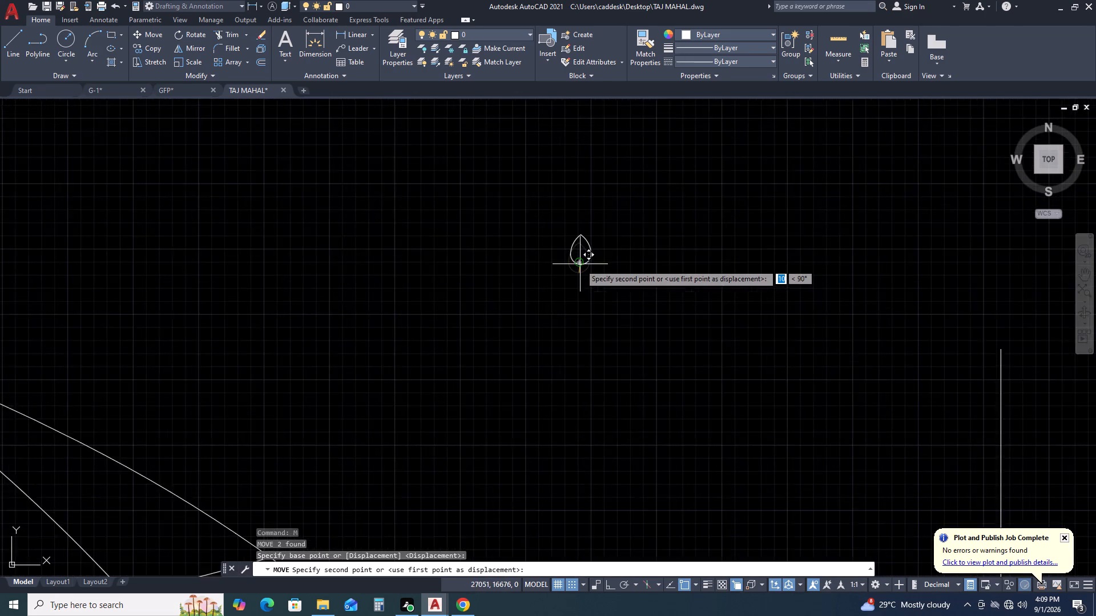
{"action": "scroll", "coordinate": [574, 264], "scroll_direction": "down", "scroll_amount": 3}
{"action": "scroll", "coordinate": [442, 363], "scroll_direction": "up", "scroll_amount": 1}
{"action": "middle_click_drag", "start_coordinate": [443, 364], "coordinate": [481, 257]}
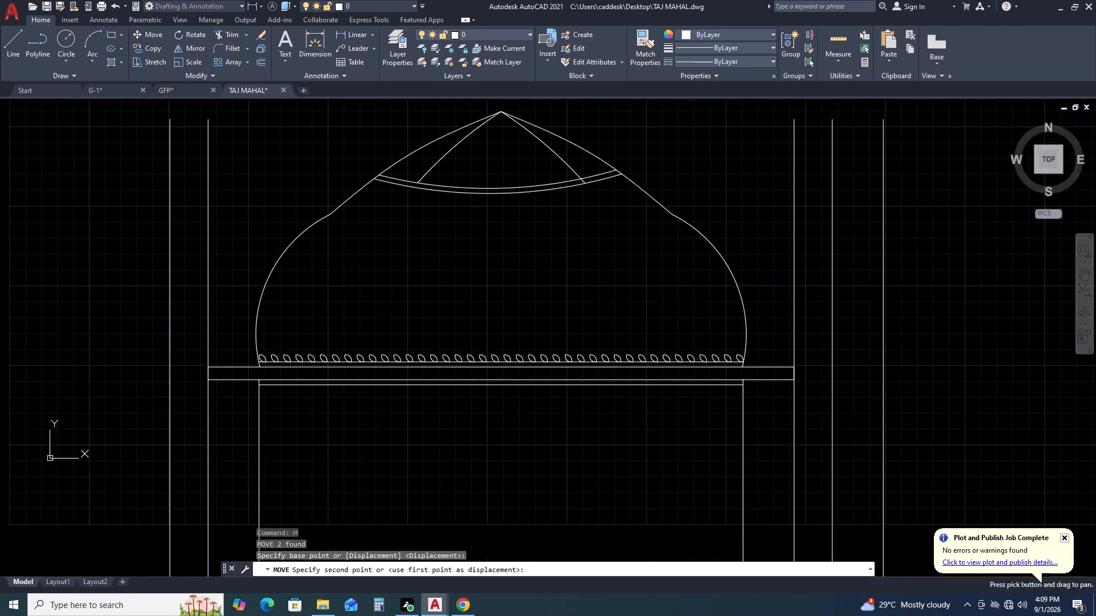
{"action": "scroll", "coordinate": [487, 282], "scroll_direction": "up", "scroll_amount": 3}
{"action": "scroll", "coordinate": [502, 281], "scroll_direction": "down", "scroll_amount": 2}
{"action": "left_click", "coordinate": [503, 294]}
{"action": "scroll", "coordinate": [619, 277], "scroll_direction": "down", "scroll_amount": 2}
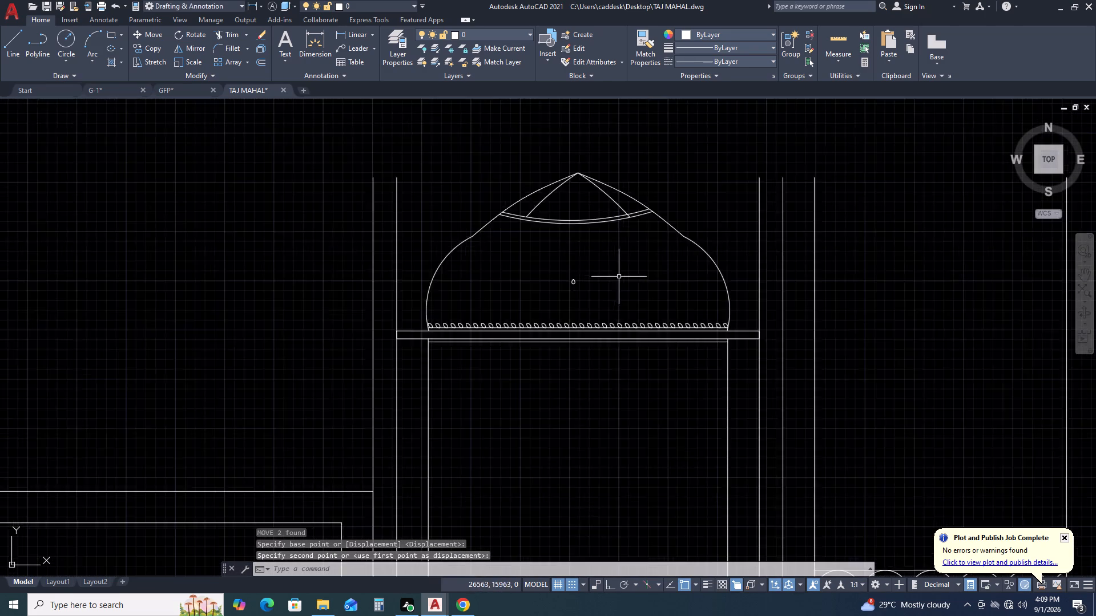
Delete the old dome outline with its band arcs and cap ribs, keeping the teardrop and the leaf row.
{"action": "scroll", "coordinate": [619, 277], "scroll_direction": "down", "scroll_amount": 1}
{"action": "left_click", "coordinate": [689, 209]}
{"action": "left_click", "coordinate": [514, 267]}
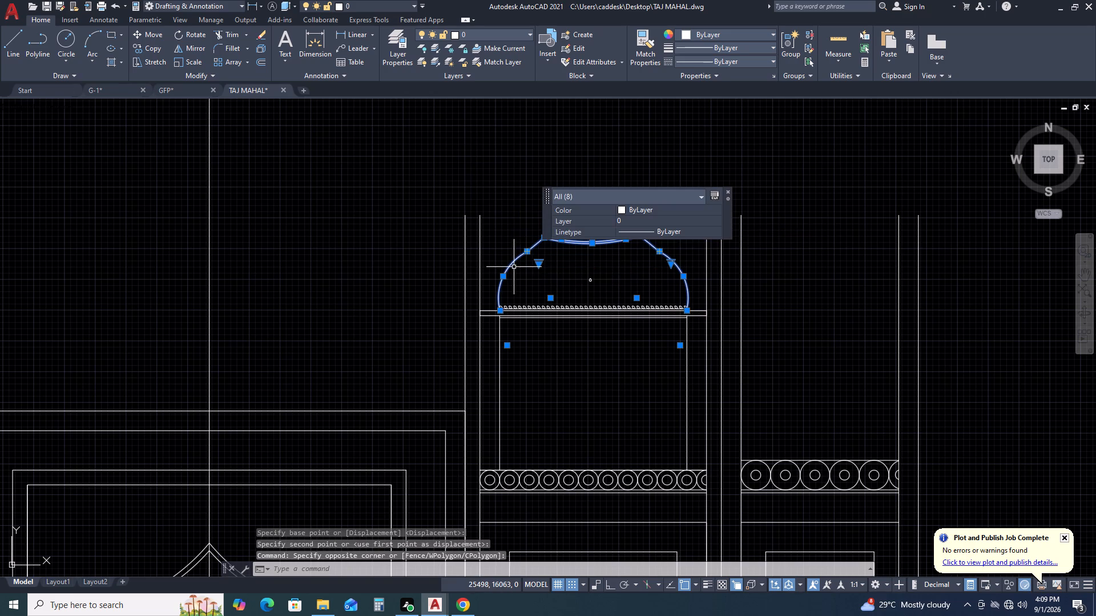
{"action": "key", "text": "Delete"}
Scale the teardrop up from its bottom point to dome size, giving its lower arc a radius of about 1621.
{"action": "scroll", "coordinate": [583, 290], "scroll_direction": "up", "scroll_amount": 3}
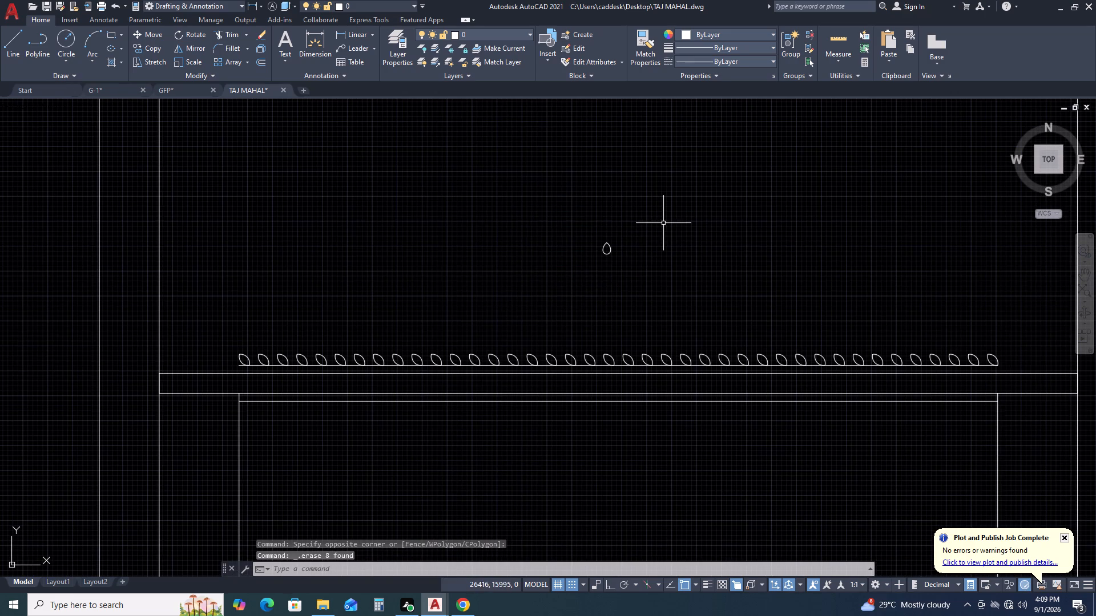
{"action": "left_click", "coordinate": [663, 223]}
{"action": "left_click", "coordinate": [531, 277]}
{"action": "key", "text": "s"}
{"action": "key", "text": "c"}
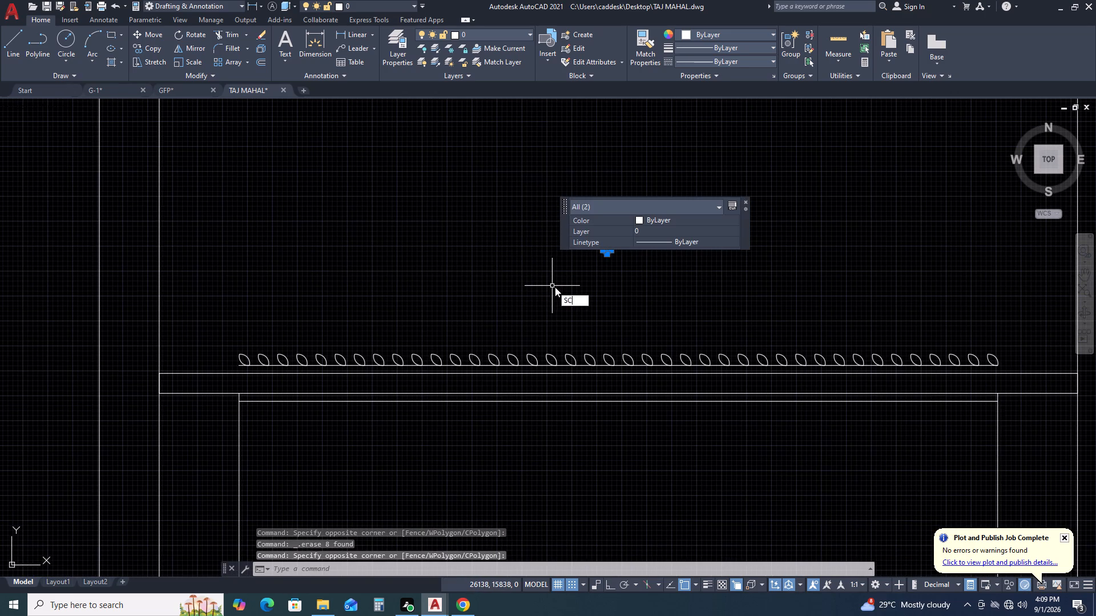
{"action": "key", "text": "space"}
{"action": "scroll", "coordinate": [606, 249], "scroll_direction": "up", "scroll_amount": 2}
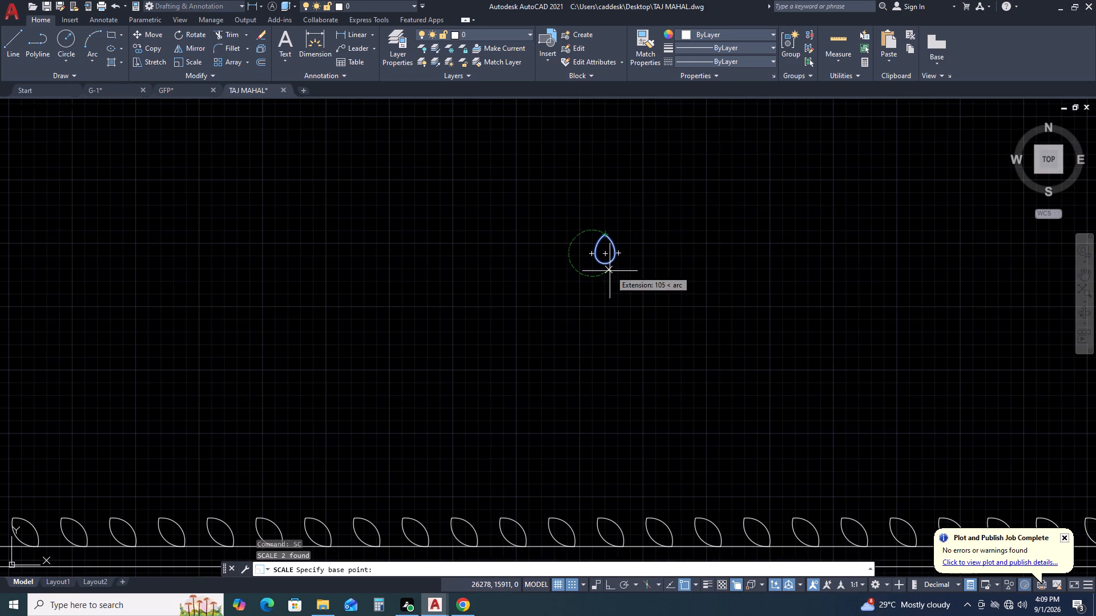
{"action": "left_click", "coordinate": [606, 264]}
{"action": "scroll", "coordinate": [606, 264], "scroll_direction": "down", "scroll_amount": 4}
{"action": "scroll", "coordinate": [669, 280], "scroll_direction": "down", "scroll_amount": 4}
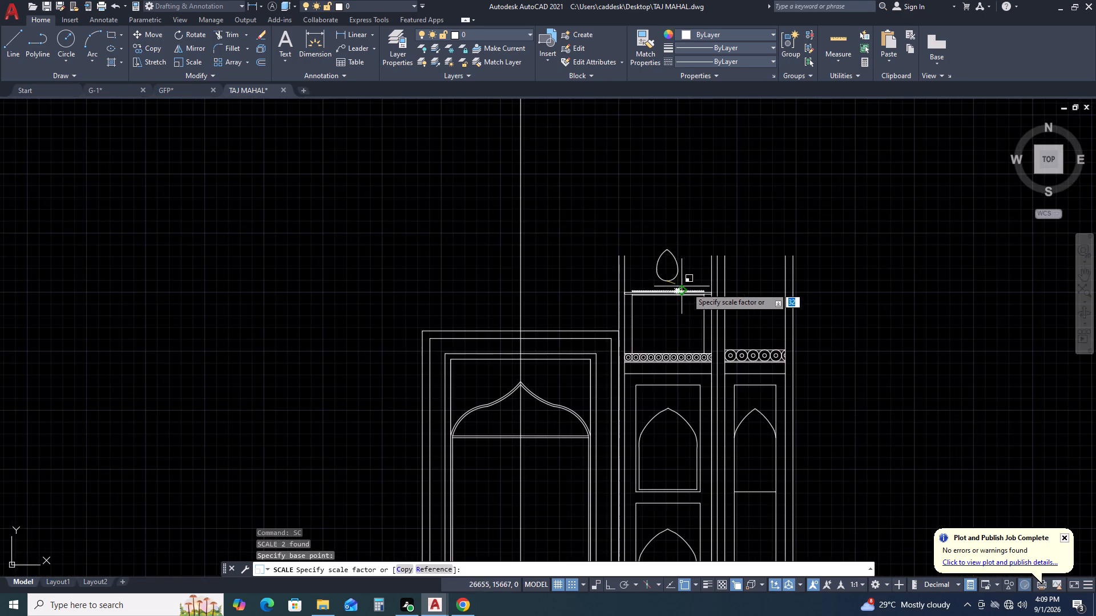
{"action": "scroll", "coordinate": [703, 290], "scroll_direction": "down", "scroll_amount": 2}
{"action": "scroll", "coordinate": [724, 295], "scroll_direction": "up", "scroll_amount": 3}
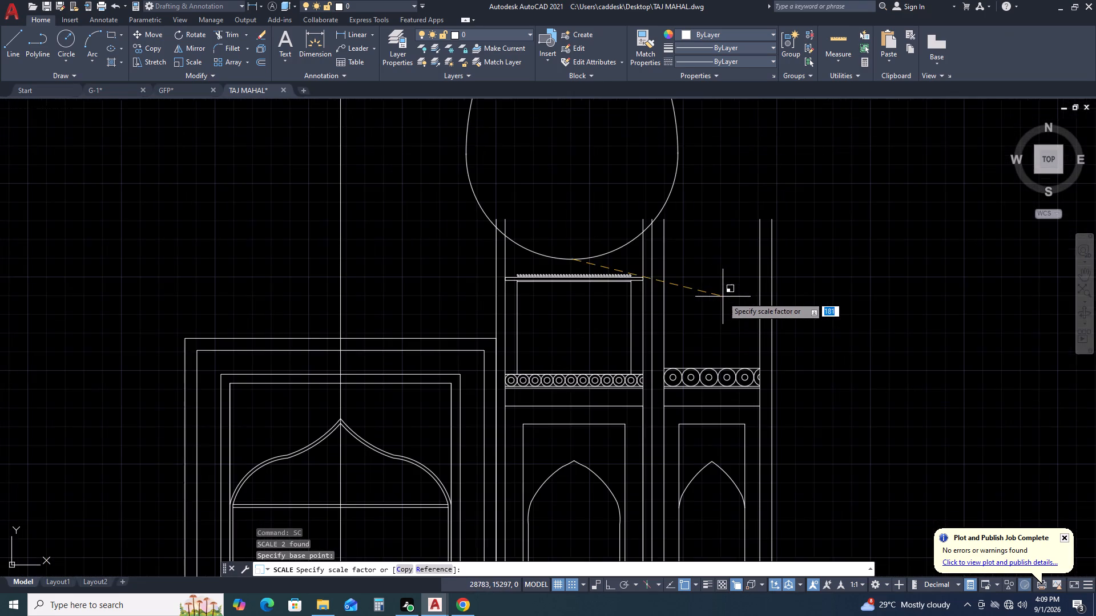
{"action": "left_click", "coordinate": [709, 298]}
{"action": "middle_click_drag", "start_coordinate": [662, 202], "coordinate": [672, 234]}
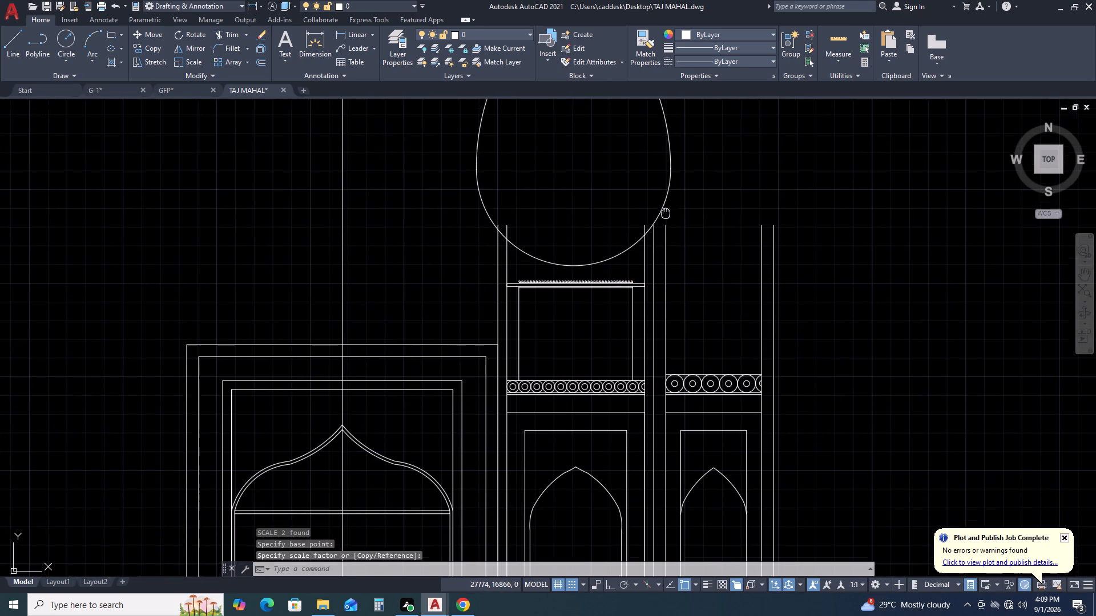
{"action": "middle_click_drag", "start_coordinate": [672, 234], "coordinate": [688, 291]}
Move the enlarged teardrop by its bottom point higher above the wider side bay.
{"action": "left_click_drag", "start_coordinate": [732, 197], "coordinate": [726, 196]}
{"action": "left_click", "coordinate": [598, 196]}
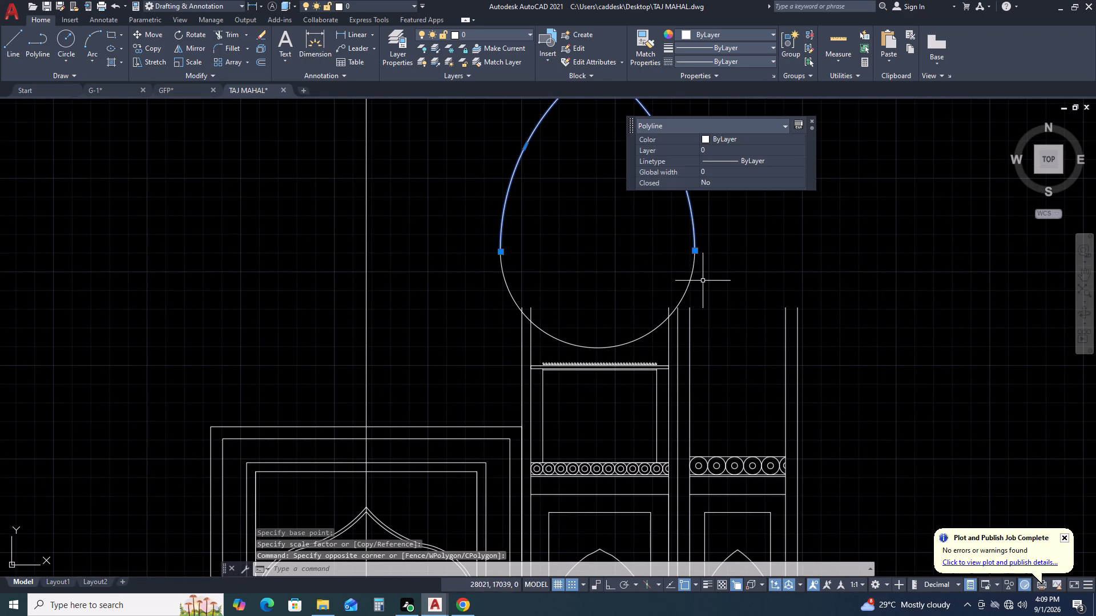
{"action": "left_click", "coordinate": [703, 281]}
{"action": "left_click", "coordinate": [664, 254]}
{"action": "middle_click_drag", "start_coordinate": [654, 258], "coordinate": [628, 198]}
{"action": "type", "text": "M"}
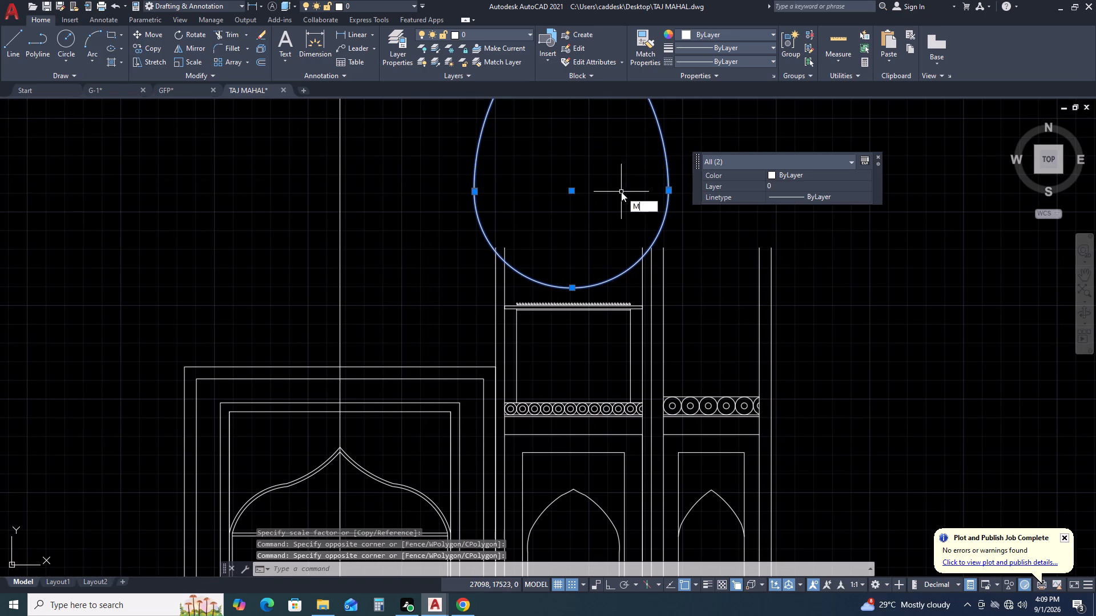
{"action": "key", "text": "space"}
{"action": "left_click", "coordinate": [571, 289]}
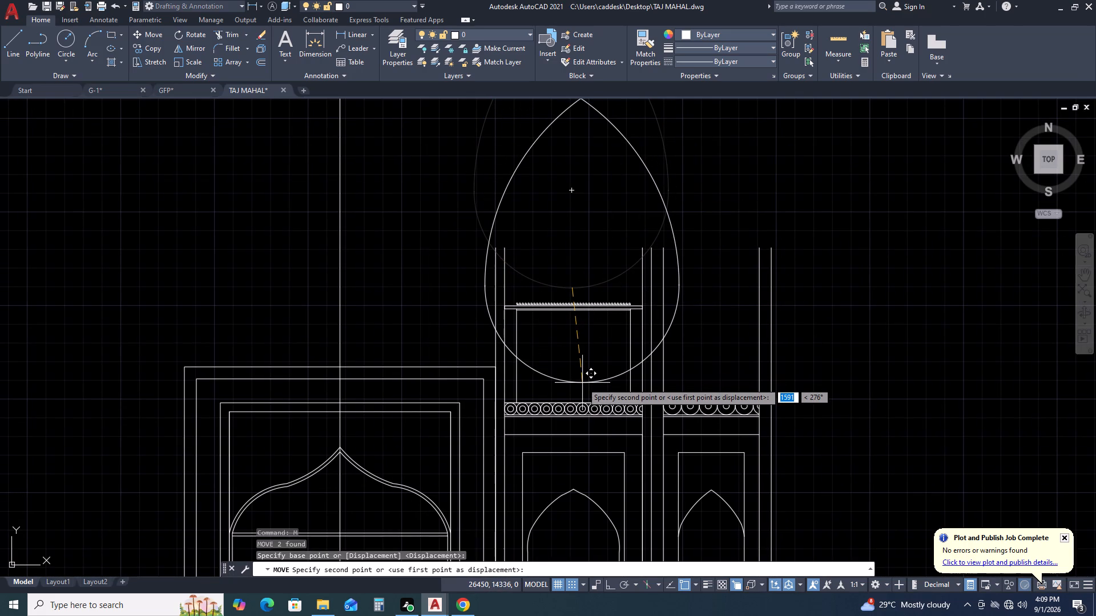
{"action": "left_click", "coordinate": [580, 222]}
Scale the teardrop down freehand from the left end of its widest part, making it somewhat smaller above the wider side bay.
{"action": "left_click_drag", "start_coordinate": [681, 197], "coordinate": [666, 194]}
{"action": "left_click", "coordinate": [370, 151]}
{"action": "middle_click_drag", "start_coordinate": [557, 190], "coordinate": [554, 303]}
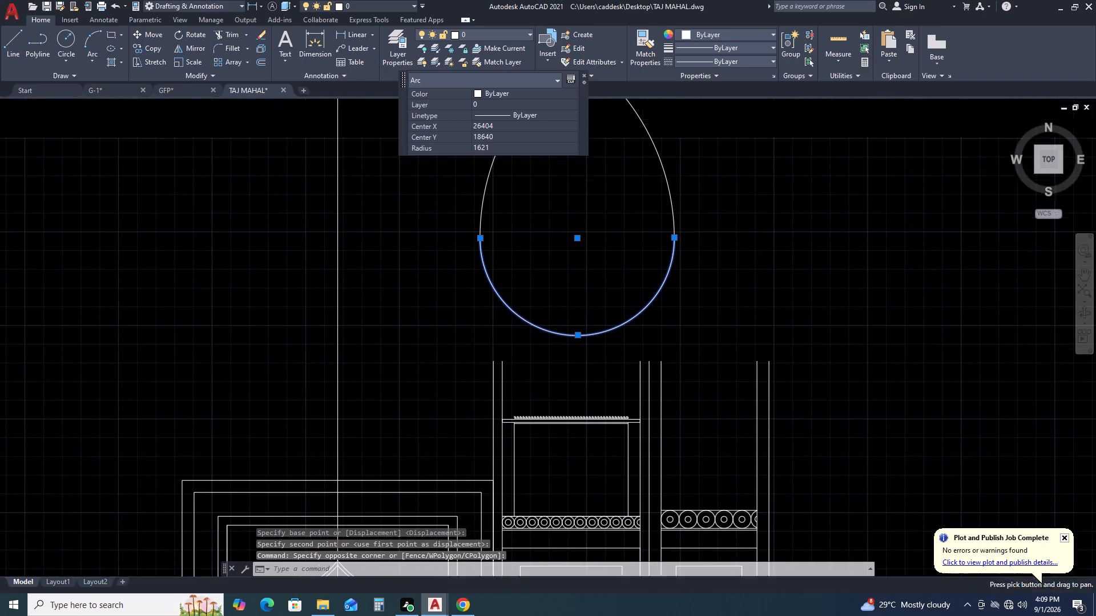
{"action": "left_click_drag", "start_coordinate": [713, 175], "coordinate": [702, 176]}
{"action": "left_click", "coordinate": [609, 177]}
{"action": "key", "text": "s"}
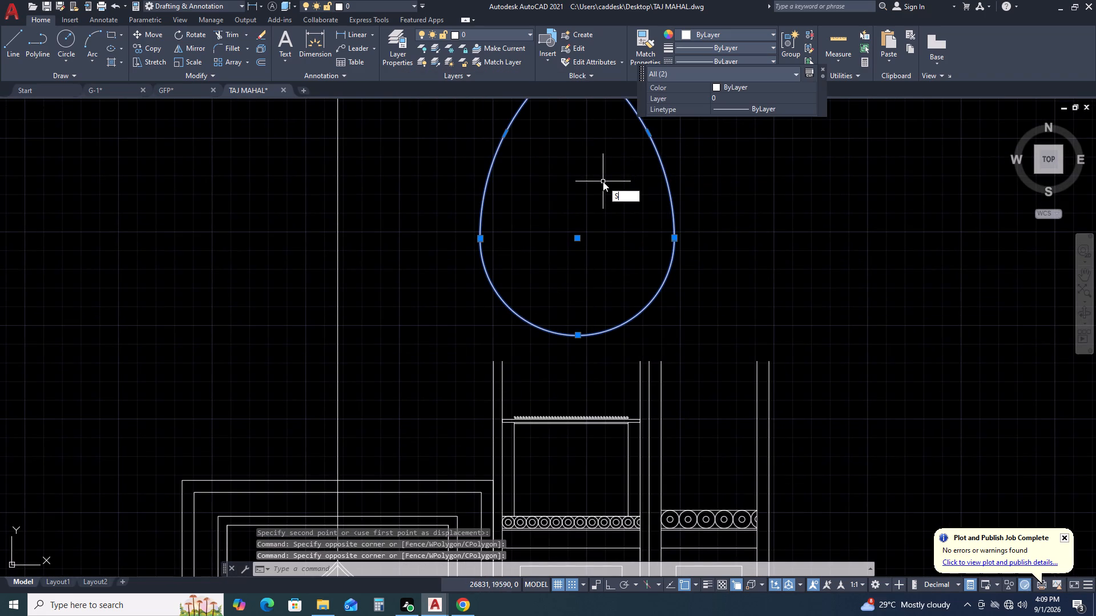
{"action": "key", "text": "c"}
{"action": "key", "text": "space"}
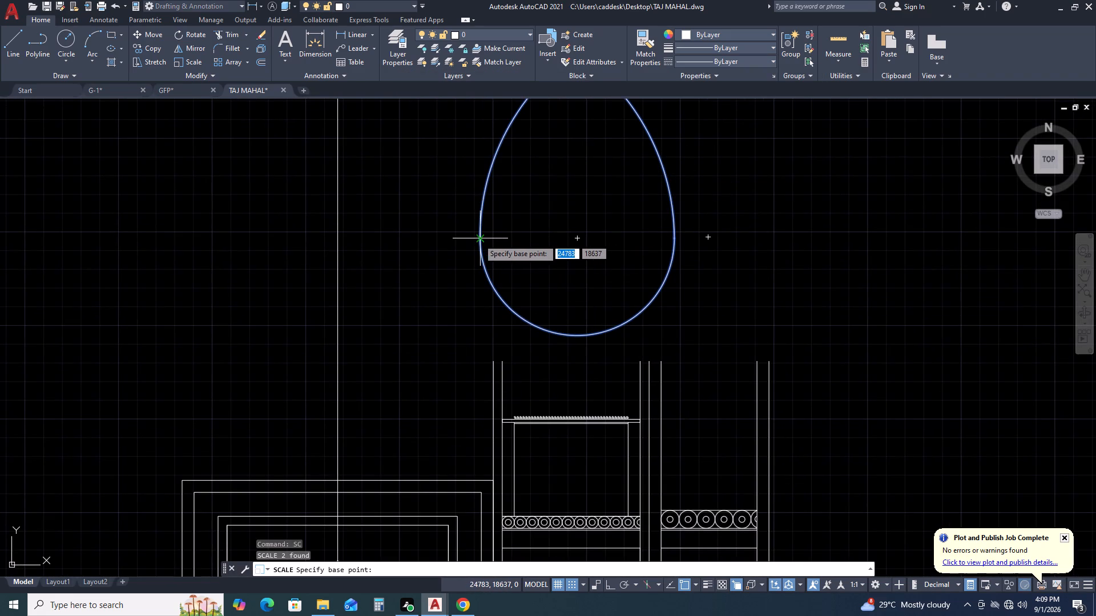
{"action": "double_click", "coordinate": [482, 238]}
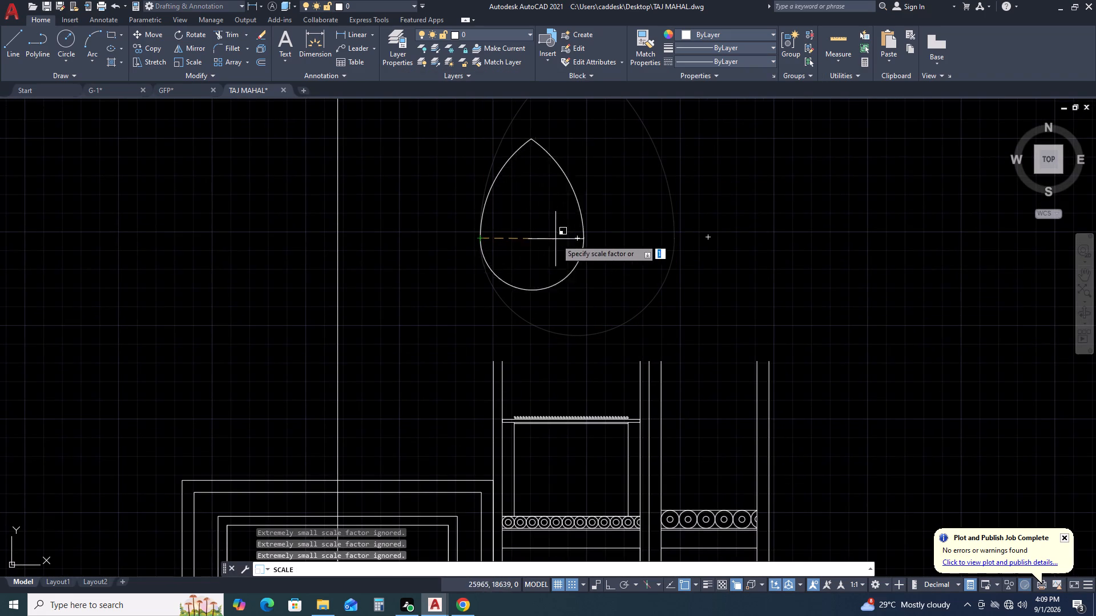
{"action": "left_click", "coordinate": [593, 234]}
Move the teardrop by its bottom point down to the centre of the rectangular panel below the leaf row.
{"action": "left_click_drag", "start_coordinate": [684, 225], "coordinate": [666, 229]}
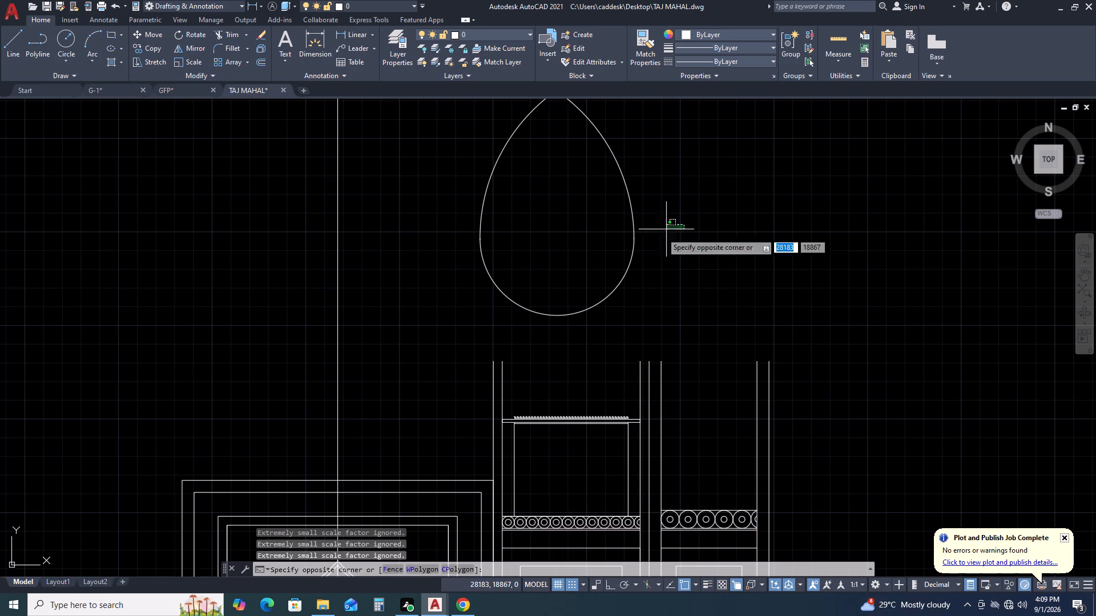
{"action": "left_click", "coordinate": [591, 261]}
{"action": "middle_click_drag", "start_coordinate": [554, 305], "coordinate": [525, 191]}
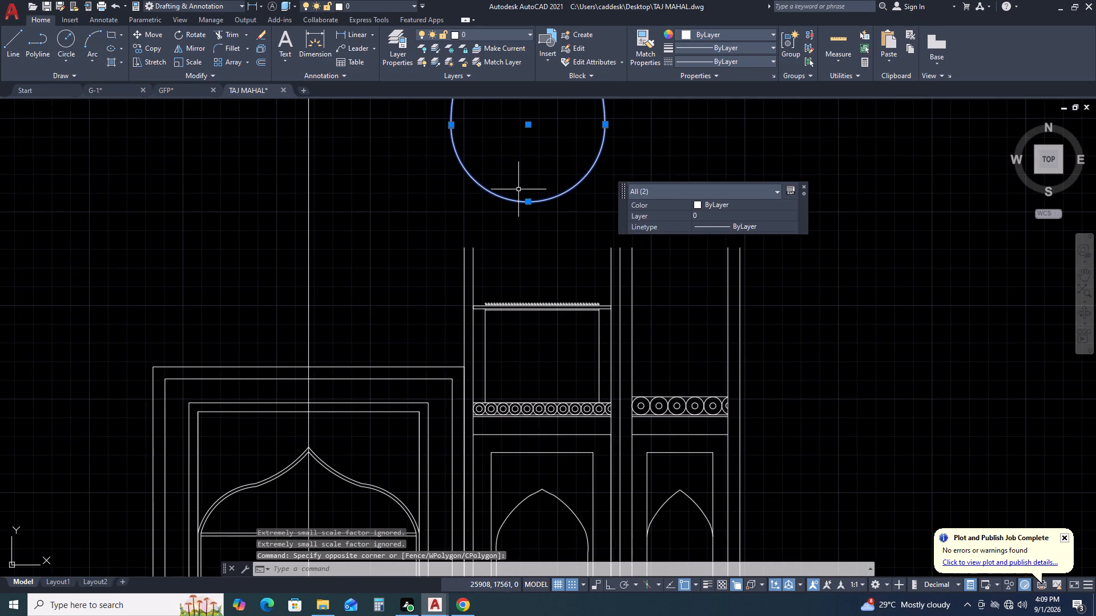
{"action": "type", "text": "M"}
{"action": "key", "text": "space"}
{"action": "left_click", "coordinate": [525, 204]}
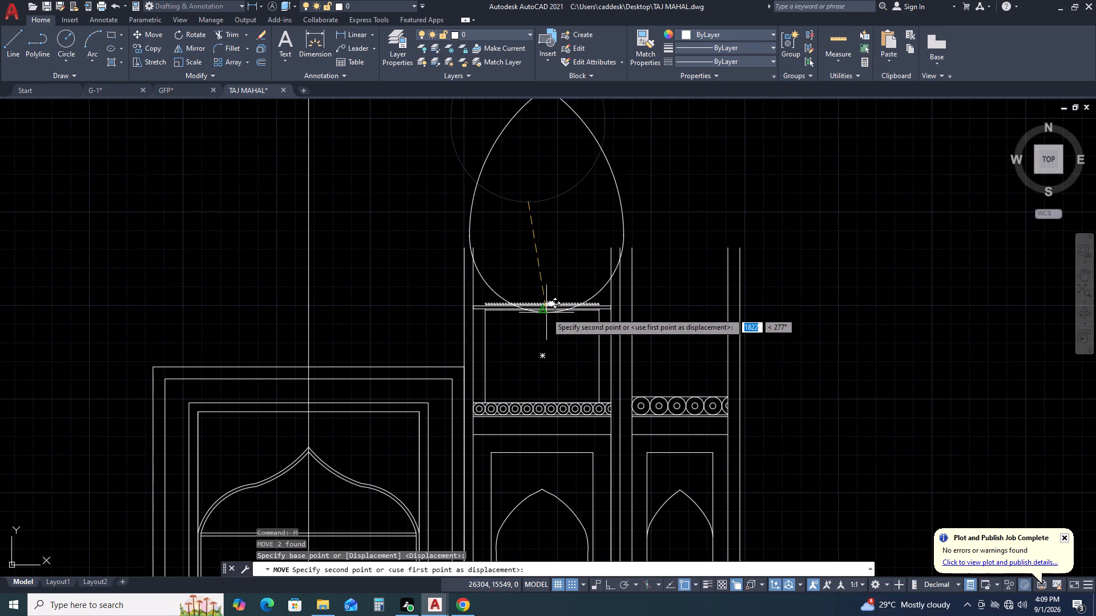
{"action": "scroll", "coordinate": [546, 313], "scroll_direction": "up", "scroll_amount": 1}
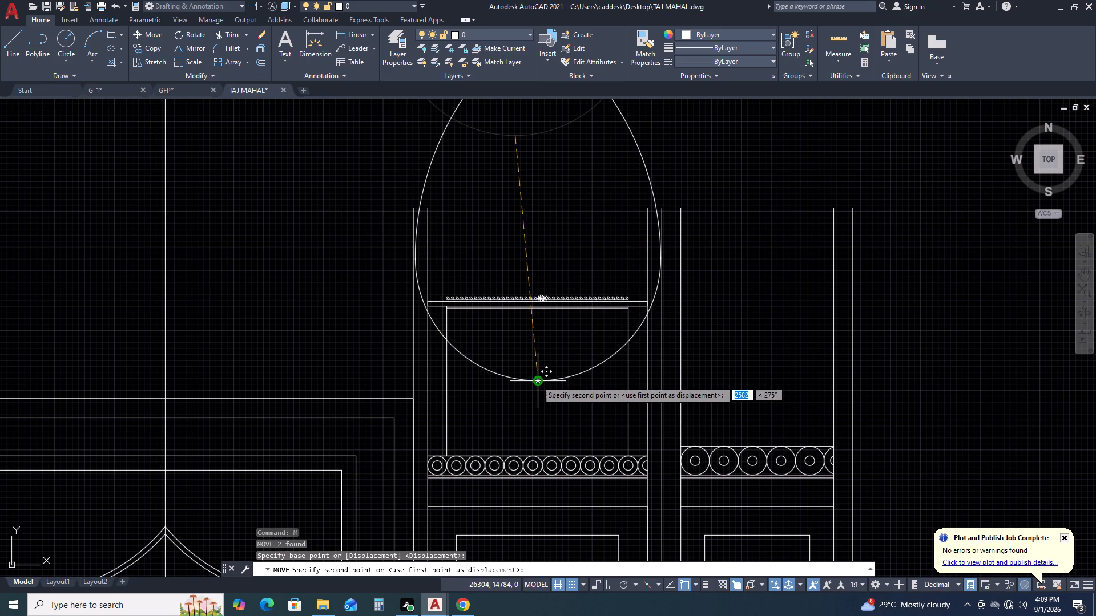
{"action": "left_click", "coordinate": [537, 380]}
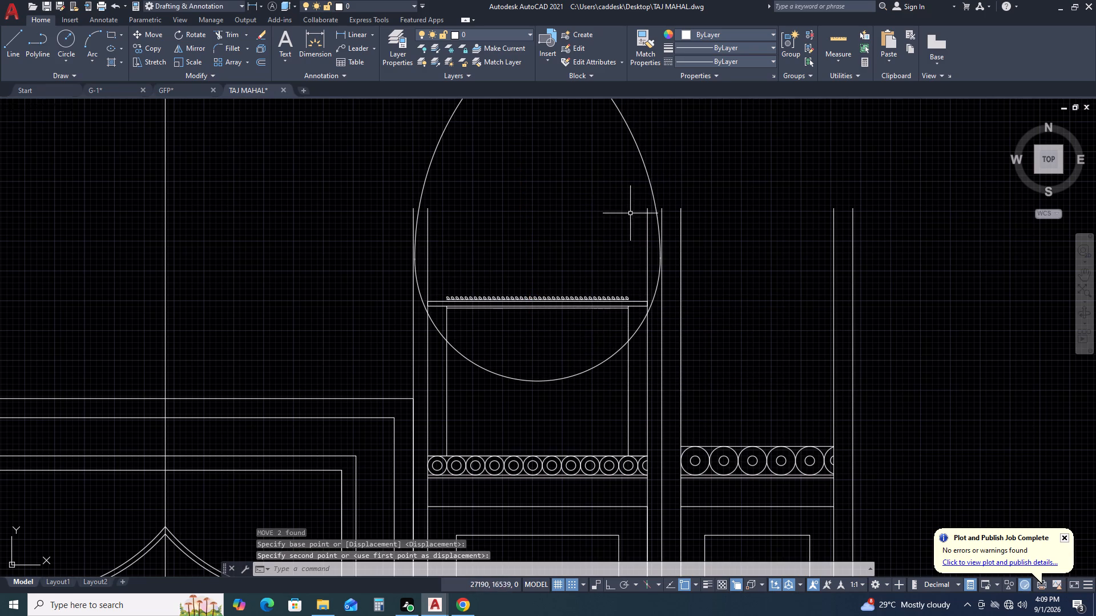
Scale the teardrop by reference from its left widest point, reducing its full width to about 2435 at the bay's right inner line.
{"action": "left_click", "coordinate": [690, 177]}
{"action": "left_click_drag", "start_coordinate": [670, 170], "coordinate": [646, 166]}
{"action": "left_click_drag", "start_coordinate": [658, 139], "coordinate": [648, 137]}
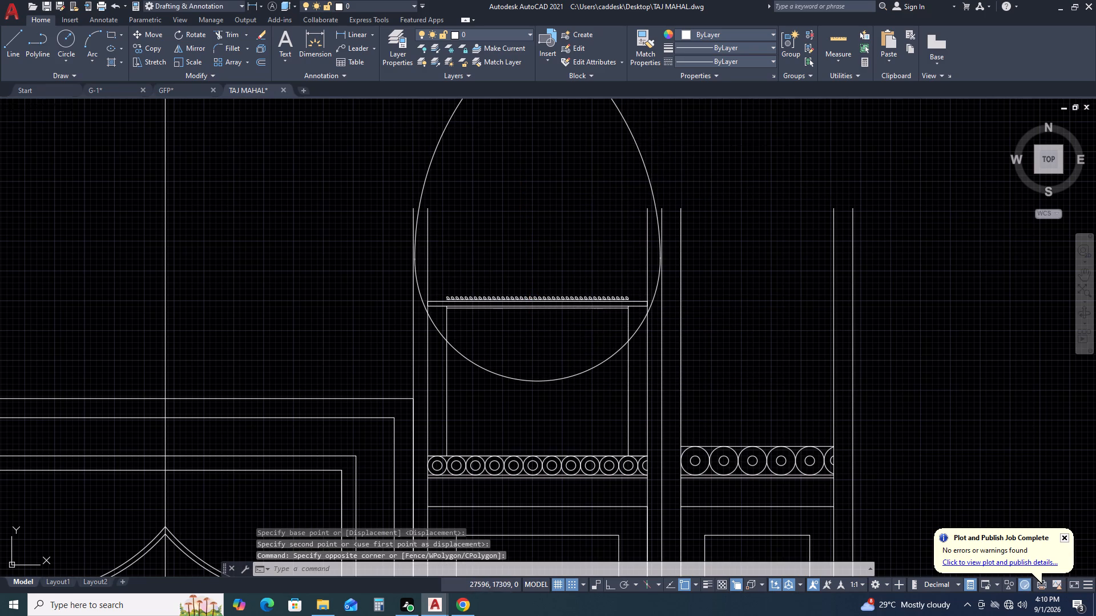
{"action": "left_click", "coordinate": [415, 114]}
{"action": "left_click", "coordinate": [545, 376]}
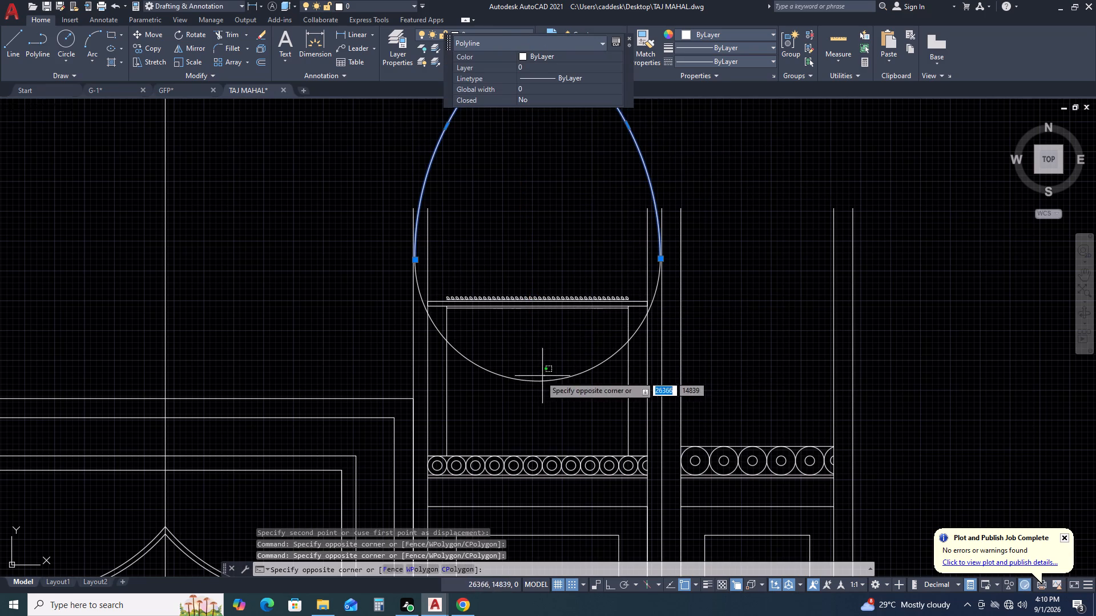
{"action": "left_click", "coordinate": [501, 382]}
{"action": "key", "text": "s"}
{"action": "key", "text": "c"}
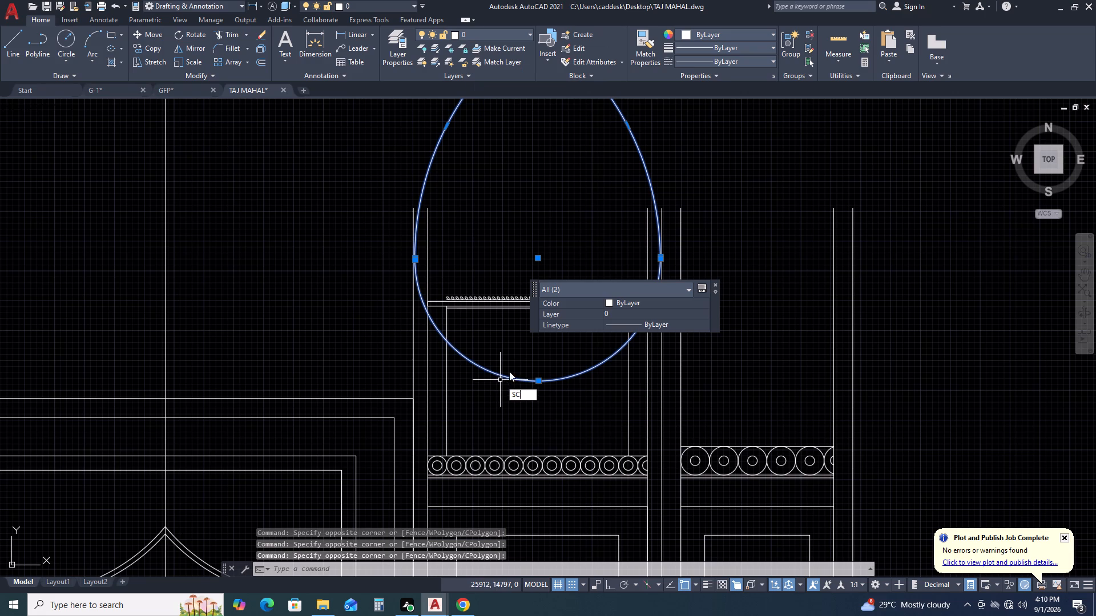
{"action": "key", "text": "space"}
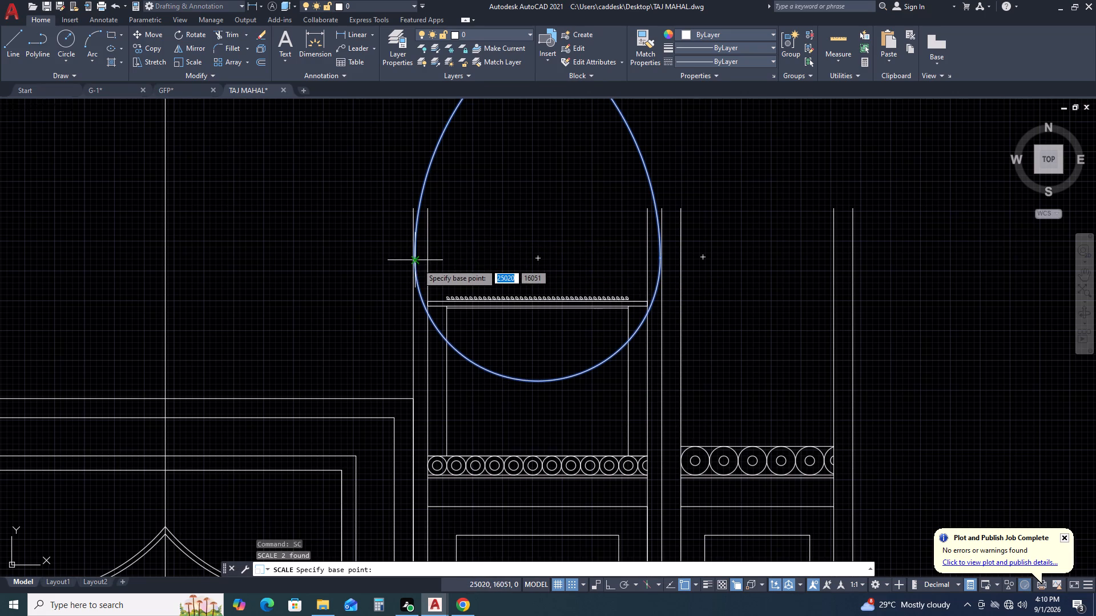
{"action": "left_click", "coordinate": [417, 264]}
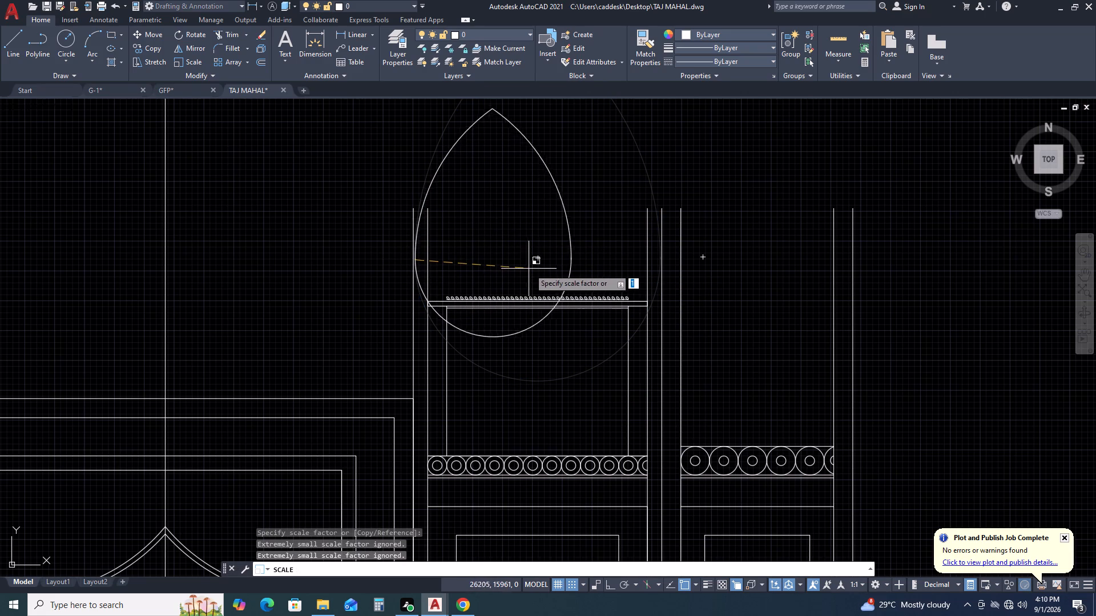
{"action": "key", "text": "r"}
{"action": "key", "text": "space"}
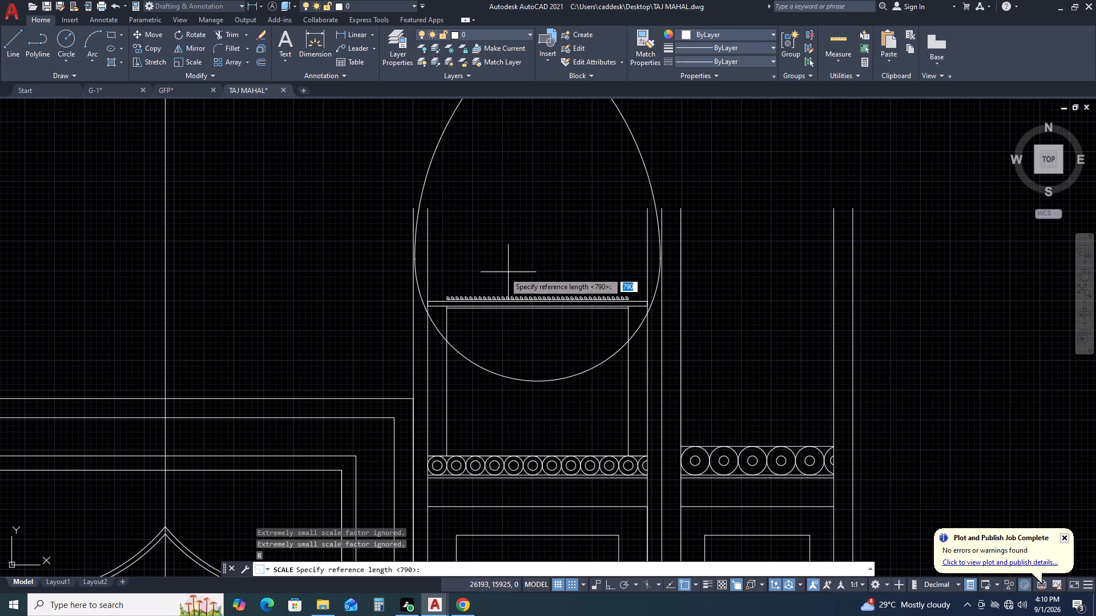
{"action": "left_click", "coordinate": [412, 261]}
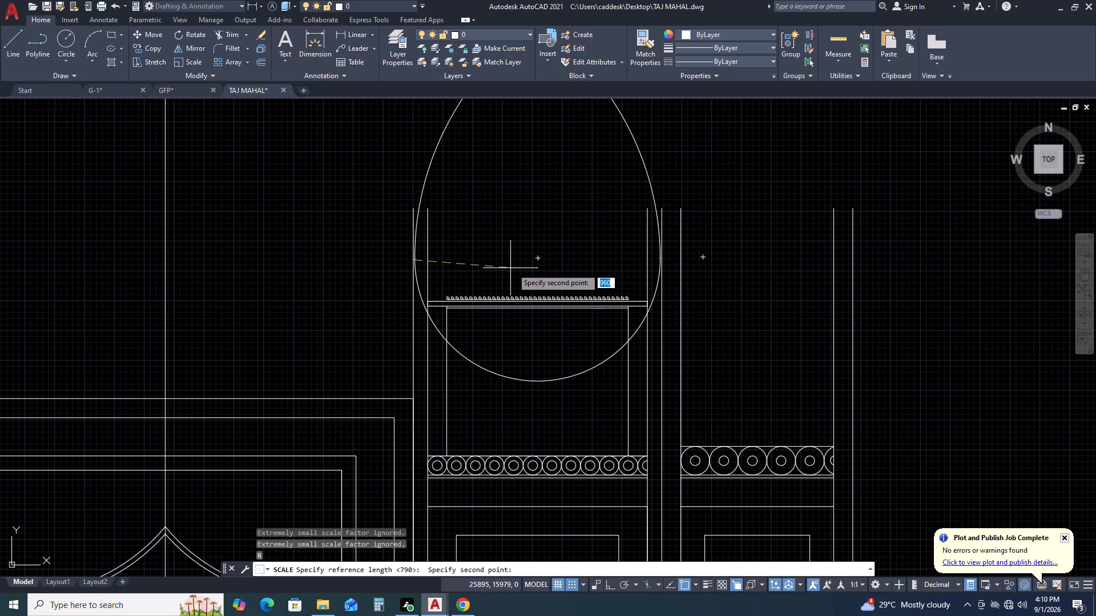
{"action": "left_click", "coordinate": [662, 258]}
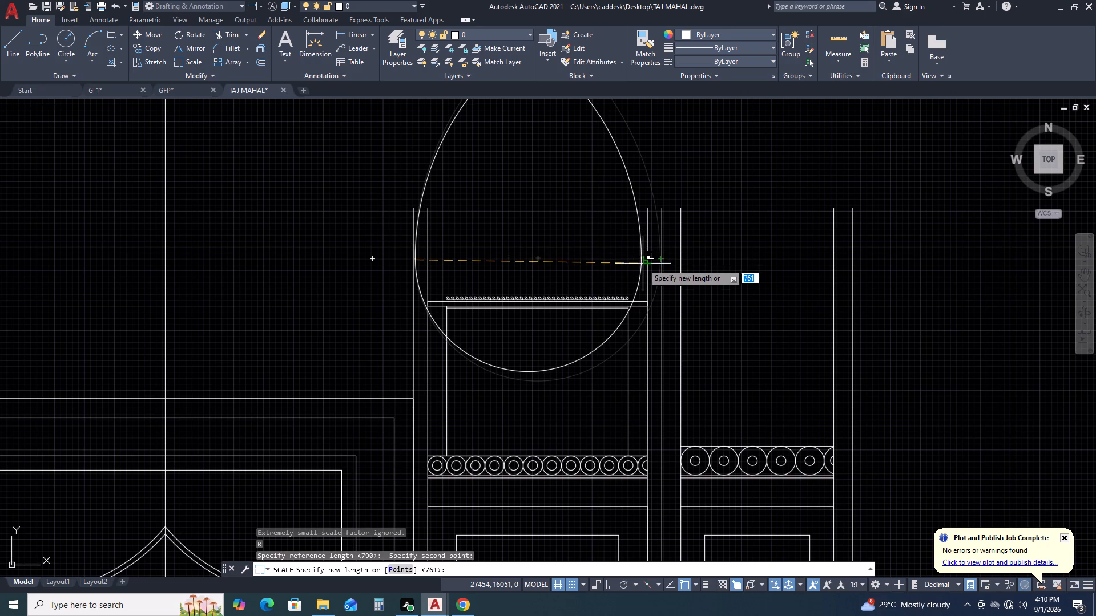
{"action": "left_click", "coordinate": [648, 267]}
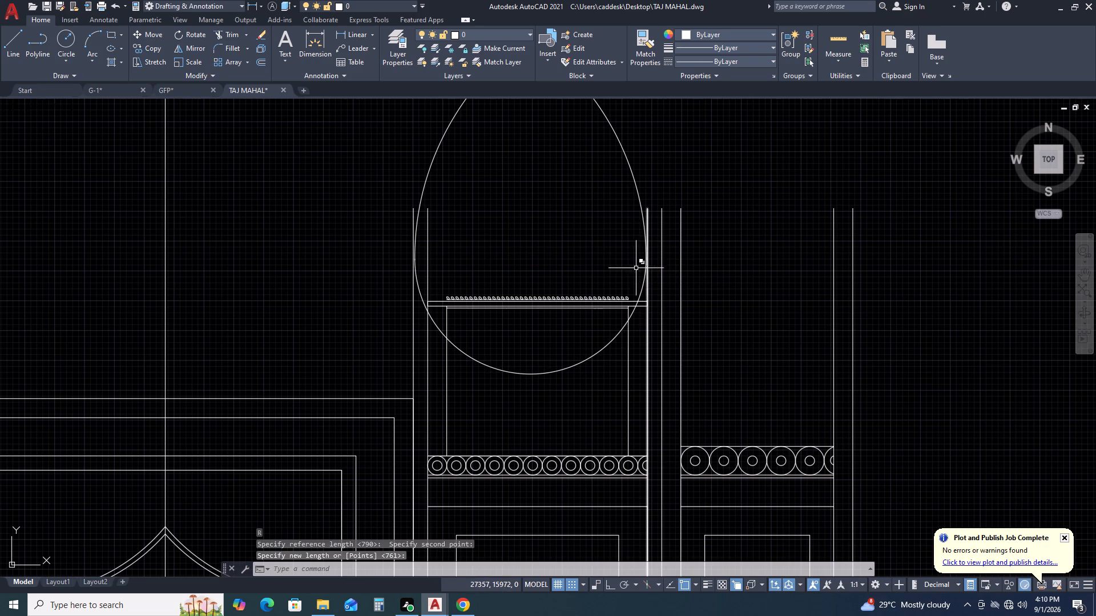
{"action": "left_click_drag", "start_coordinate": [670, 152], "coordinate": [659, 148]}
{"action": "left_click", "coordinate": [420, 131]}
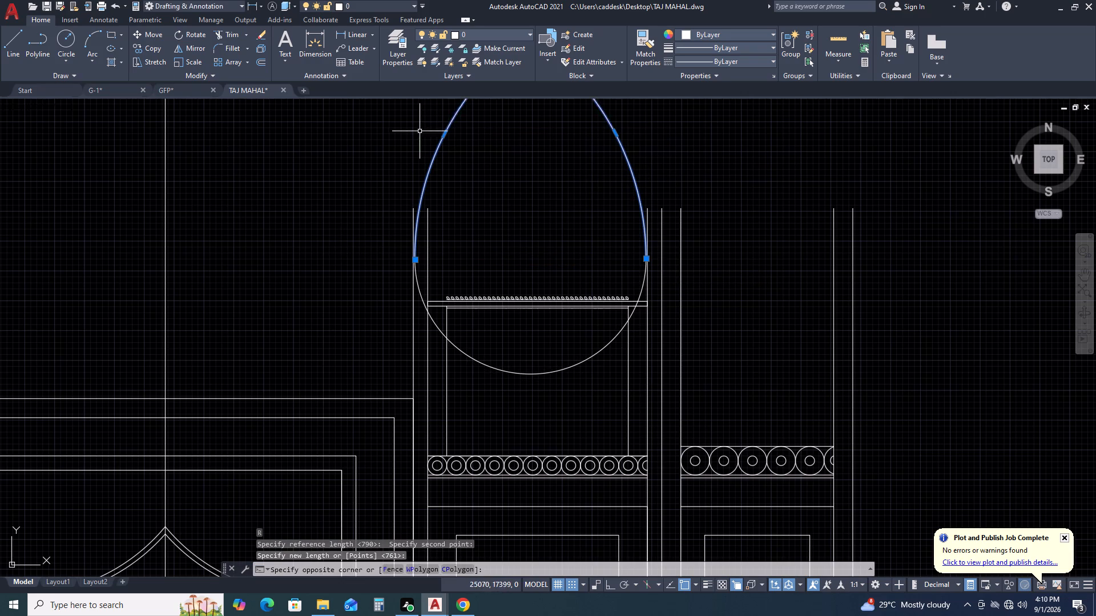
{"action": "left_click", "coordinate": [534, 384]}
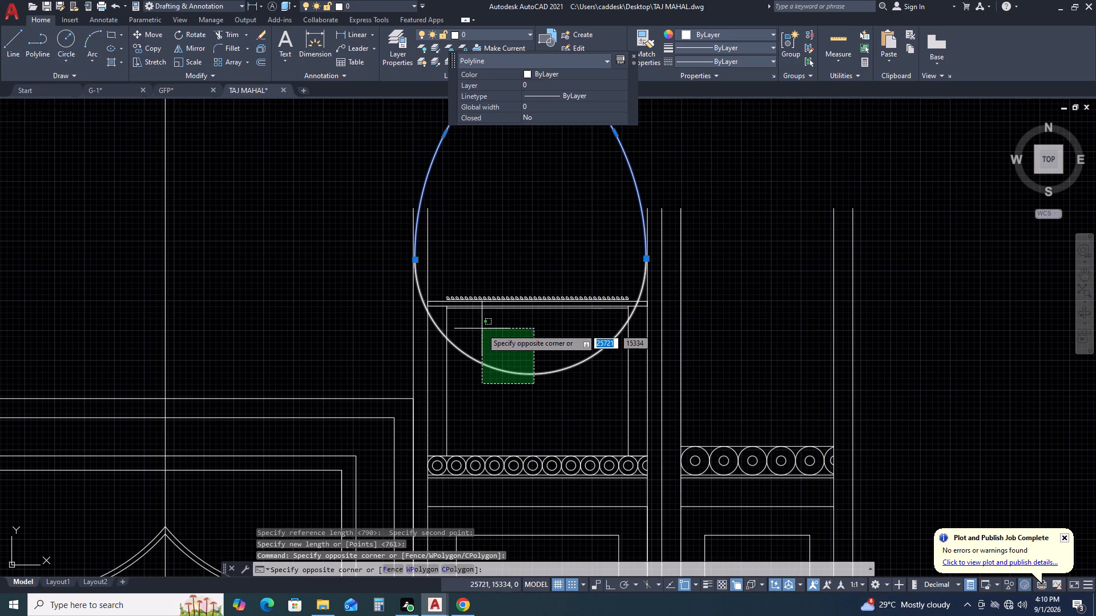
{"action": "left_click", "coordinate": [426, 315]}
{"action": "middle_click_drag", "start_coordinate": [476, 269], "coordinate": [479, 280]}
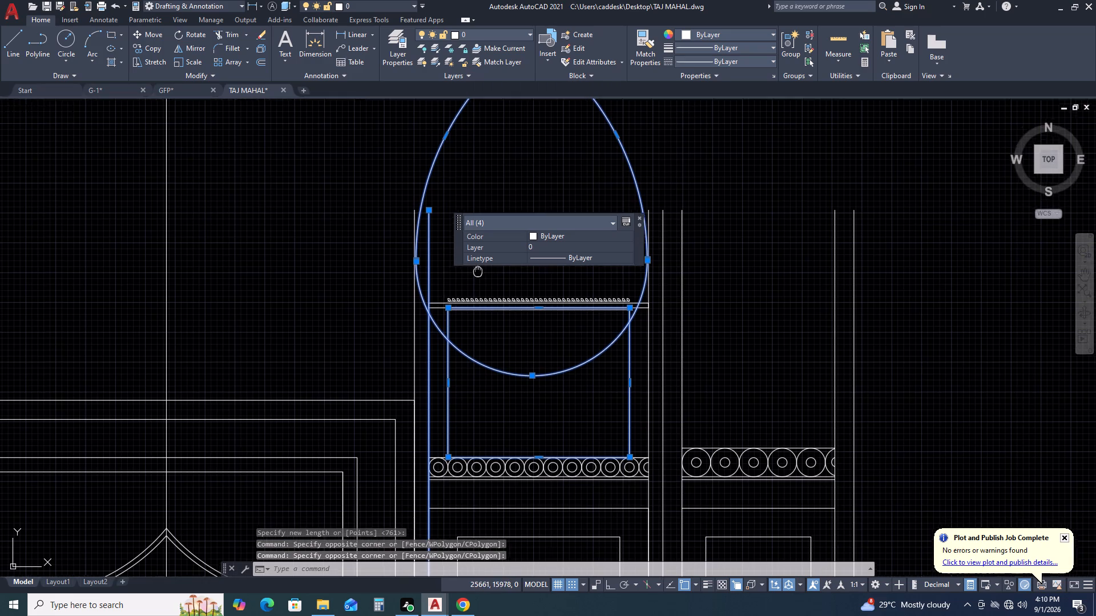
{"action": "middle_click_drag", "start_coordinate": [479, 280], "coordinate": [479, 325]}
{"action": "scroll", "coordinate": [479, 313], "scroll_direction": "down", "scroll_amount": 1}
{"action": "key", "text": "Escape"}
Scale the teardrop by reference from its right widest point so its left side meets the bay's left inner vertical line.
{"action": "left_click", "coordinate": [571, 202]}
{"action": "left_click", "coordinate": [479, 166]}
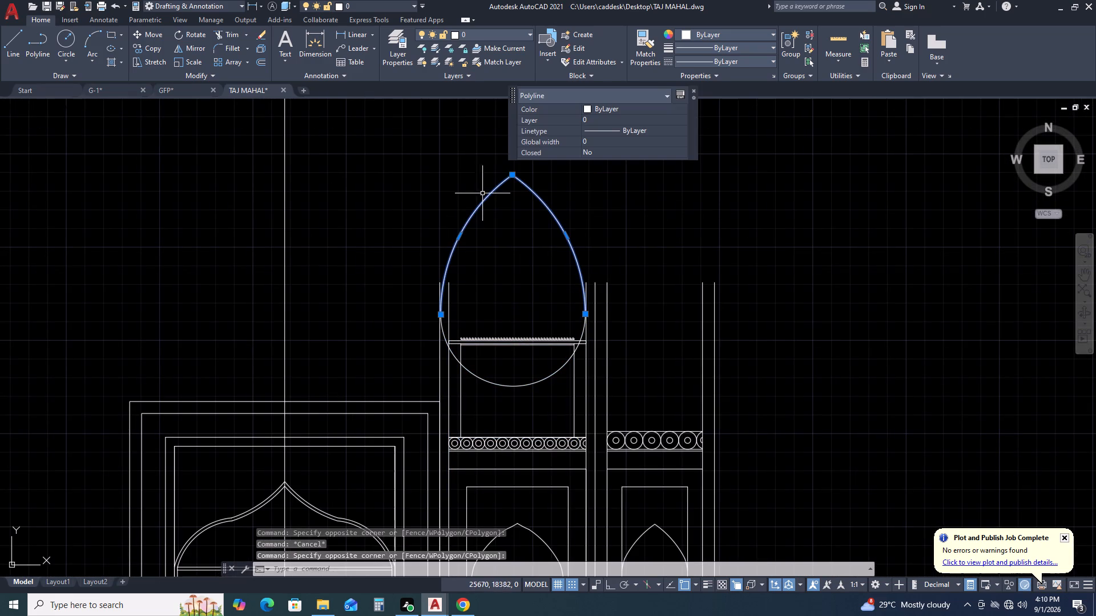
{"action": "left_click", "coordinate": [520, 411]}
{"action": "left_click", "coordinate": [504, 374]}
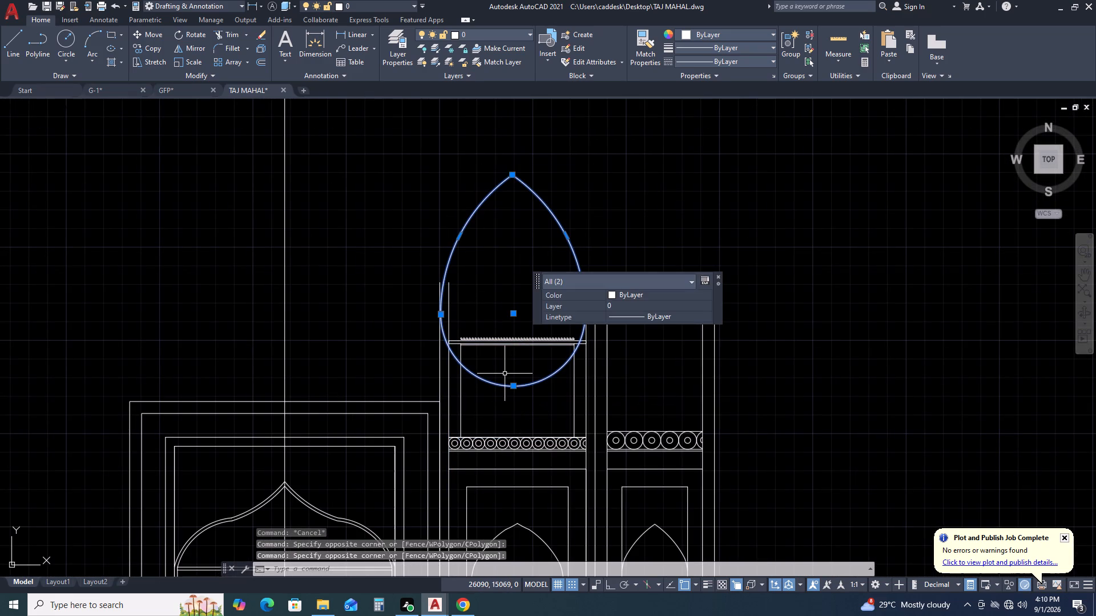
{"action": "type", "text": "SC"}
{"action": "key", "text": "space"}
{"action": "scroll", "coordinate": [585, 325], "scroll_direction": "up", "scroll_amount": 2}
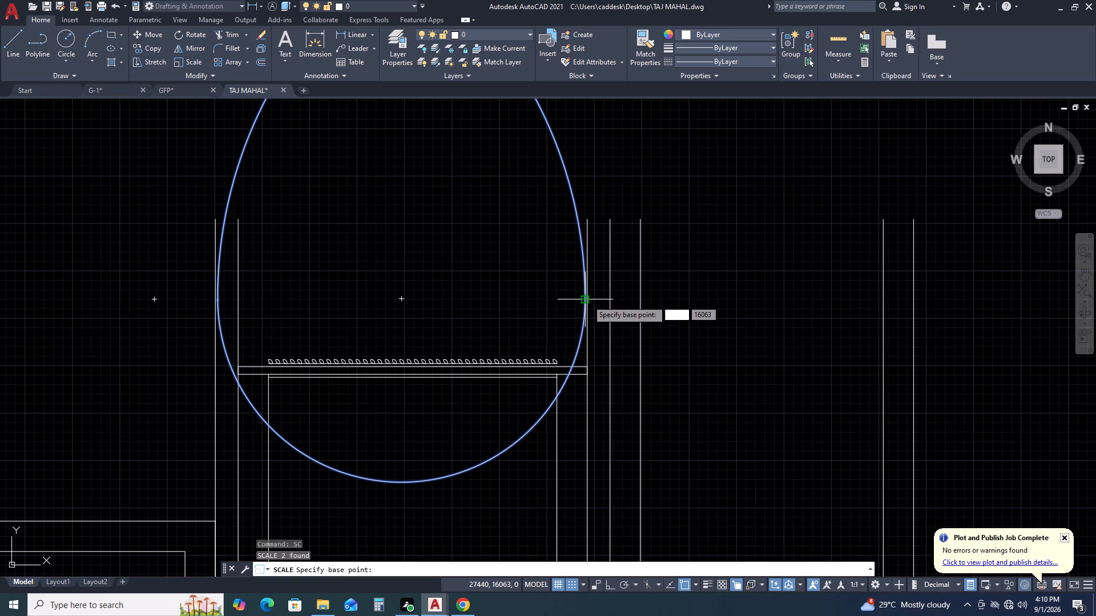
{"action": "left_click", "coordinate": [587, 298]}
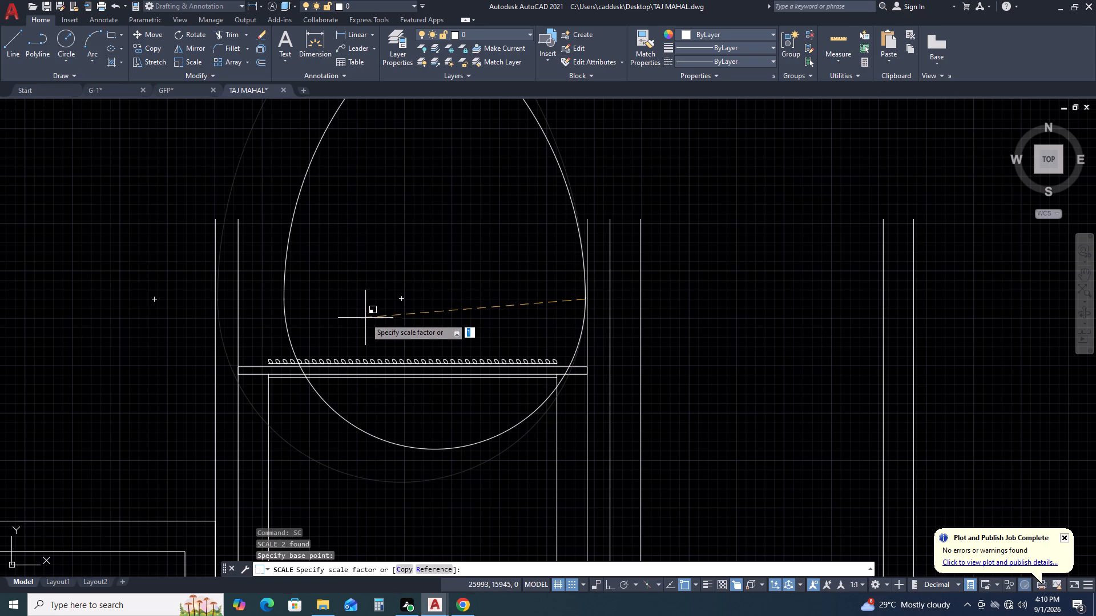
{"action": "key", "text": "r"}
{"action": "key", "text": "space"}
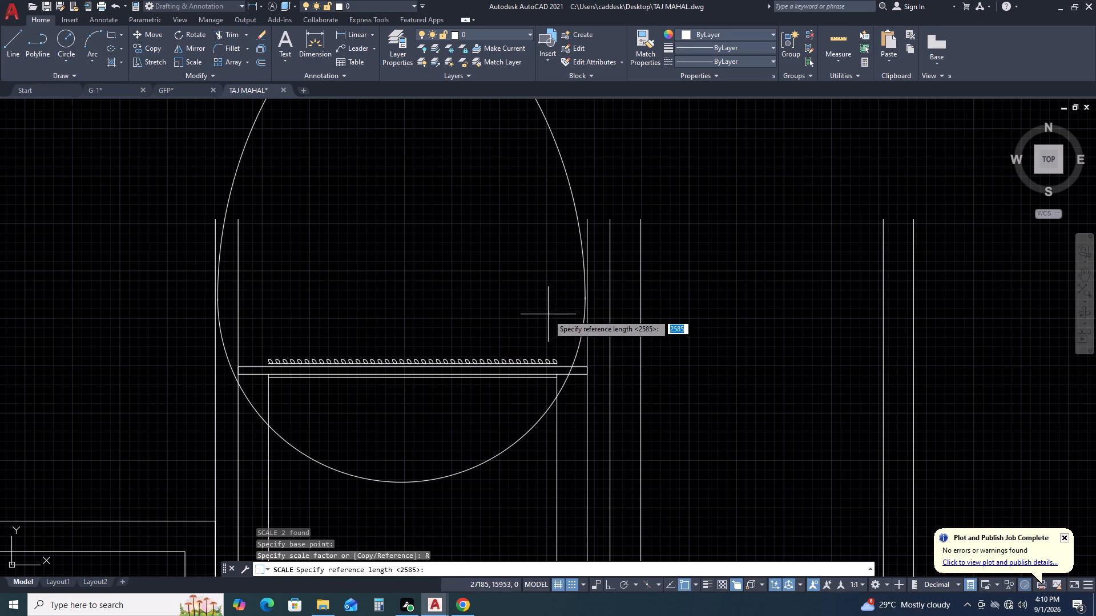
{"action": "scroll", "coordinate": [585, 301], "scroll_direction": "up", "scroll_amount": 2}
{"action": "left_click", "coordinate": [584, 297]}
{"action": "scroll", "coordinate": [584, 297], "scroll_direction": "down", "scroll_amount": 1}
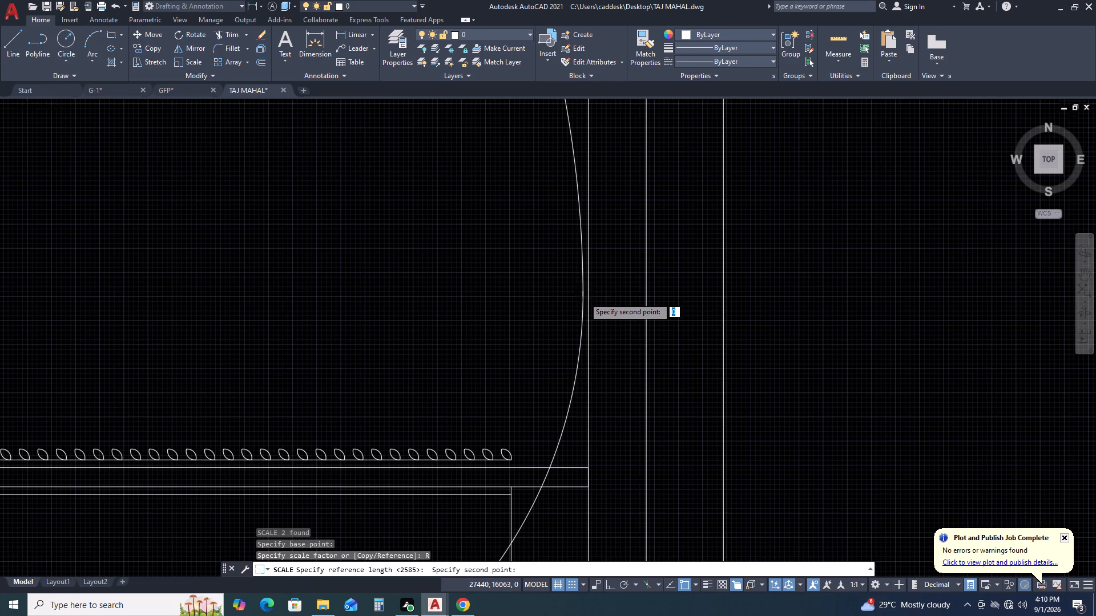
{"action": "scroll", "coordinate": [584, 297], "scroll_direction": "down", "scroll_amount": 1}
{"action": "left_click", "coordinate": [219, 293]}
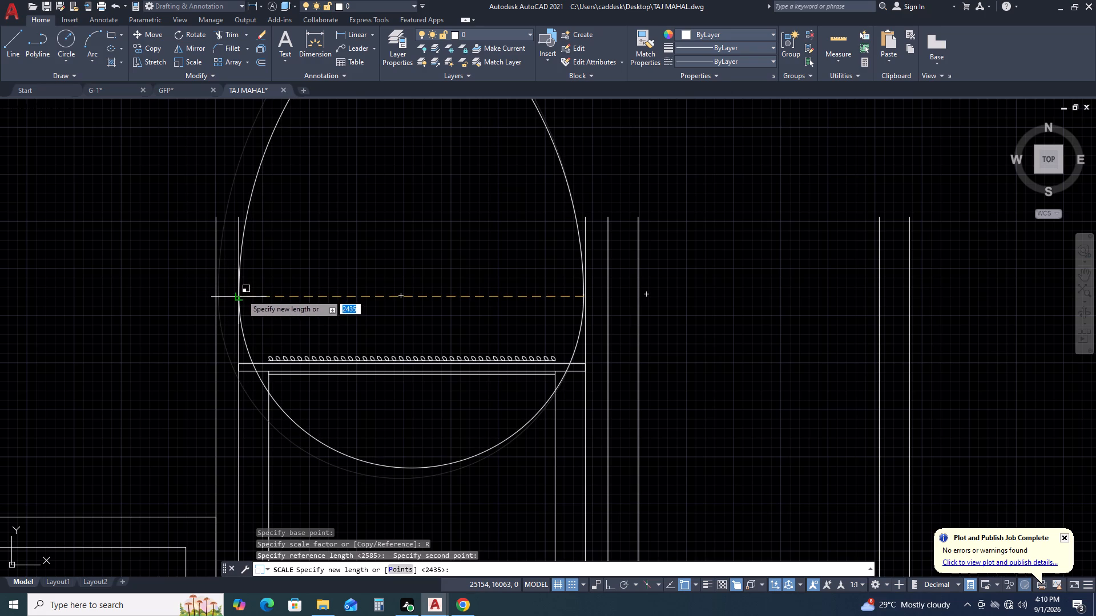
{"action": "left_click", "coordinate": [239, 296]}
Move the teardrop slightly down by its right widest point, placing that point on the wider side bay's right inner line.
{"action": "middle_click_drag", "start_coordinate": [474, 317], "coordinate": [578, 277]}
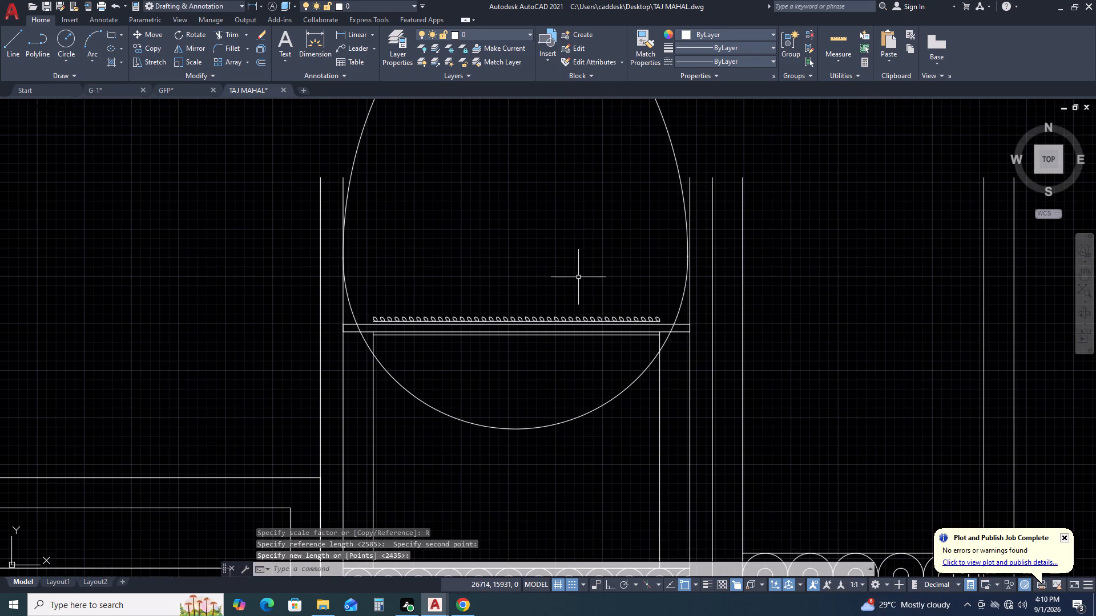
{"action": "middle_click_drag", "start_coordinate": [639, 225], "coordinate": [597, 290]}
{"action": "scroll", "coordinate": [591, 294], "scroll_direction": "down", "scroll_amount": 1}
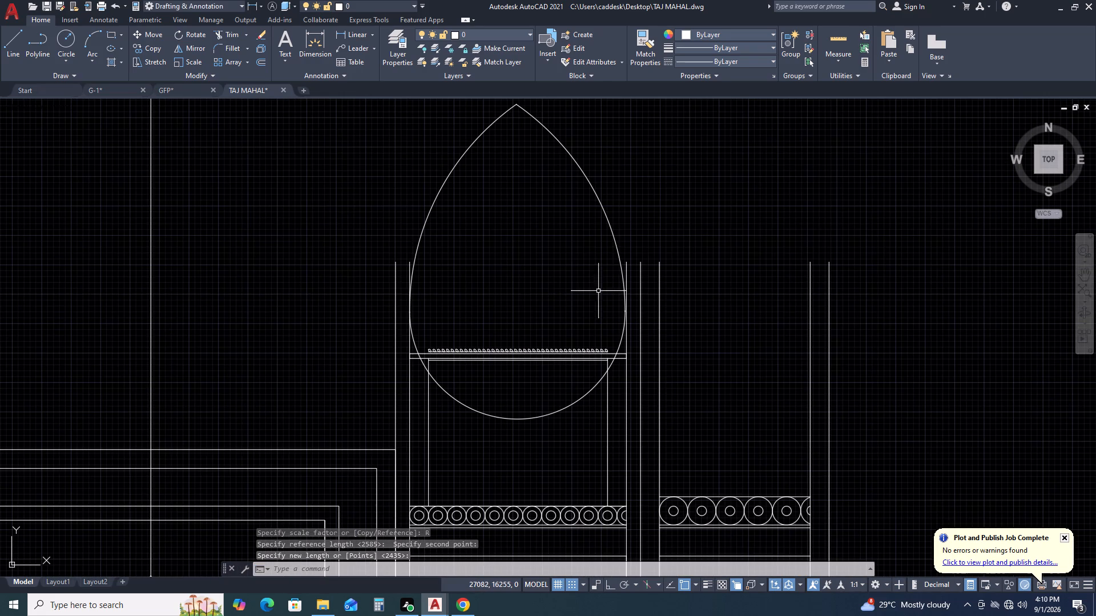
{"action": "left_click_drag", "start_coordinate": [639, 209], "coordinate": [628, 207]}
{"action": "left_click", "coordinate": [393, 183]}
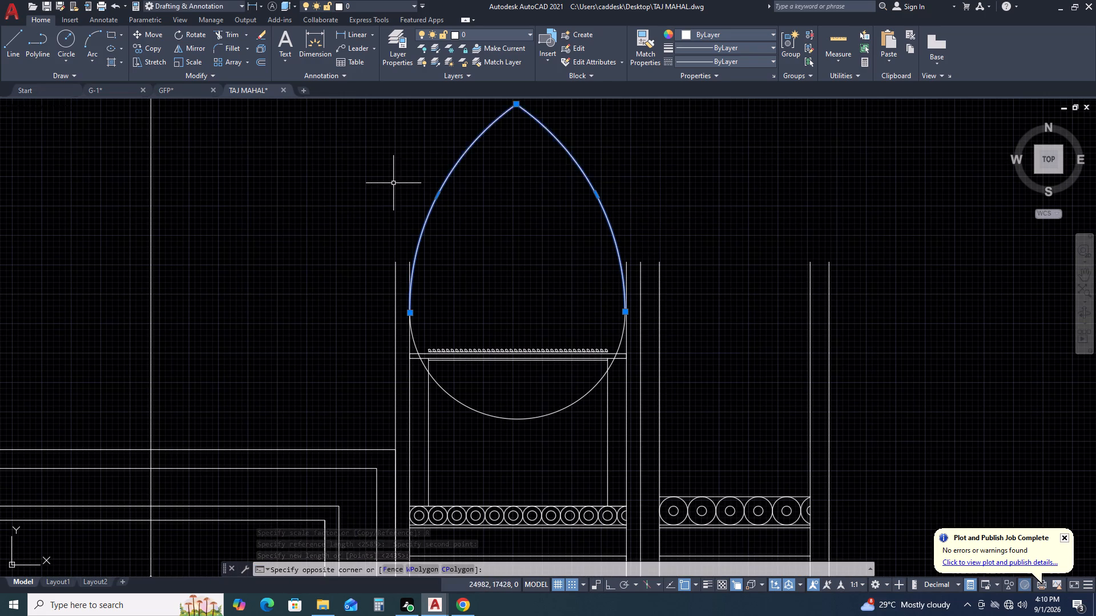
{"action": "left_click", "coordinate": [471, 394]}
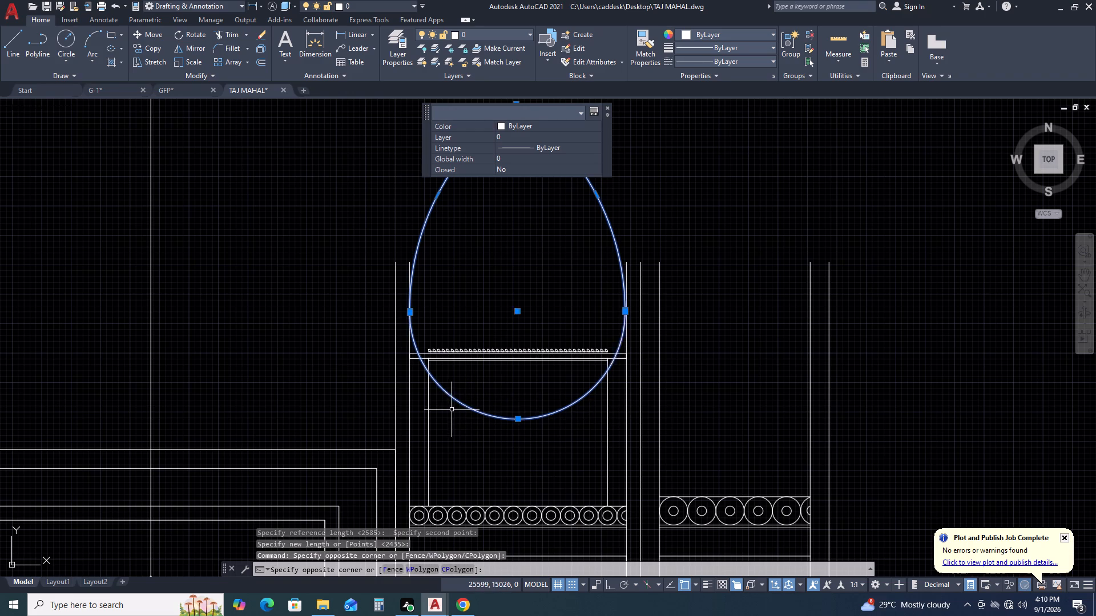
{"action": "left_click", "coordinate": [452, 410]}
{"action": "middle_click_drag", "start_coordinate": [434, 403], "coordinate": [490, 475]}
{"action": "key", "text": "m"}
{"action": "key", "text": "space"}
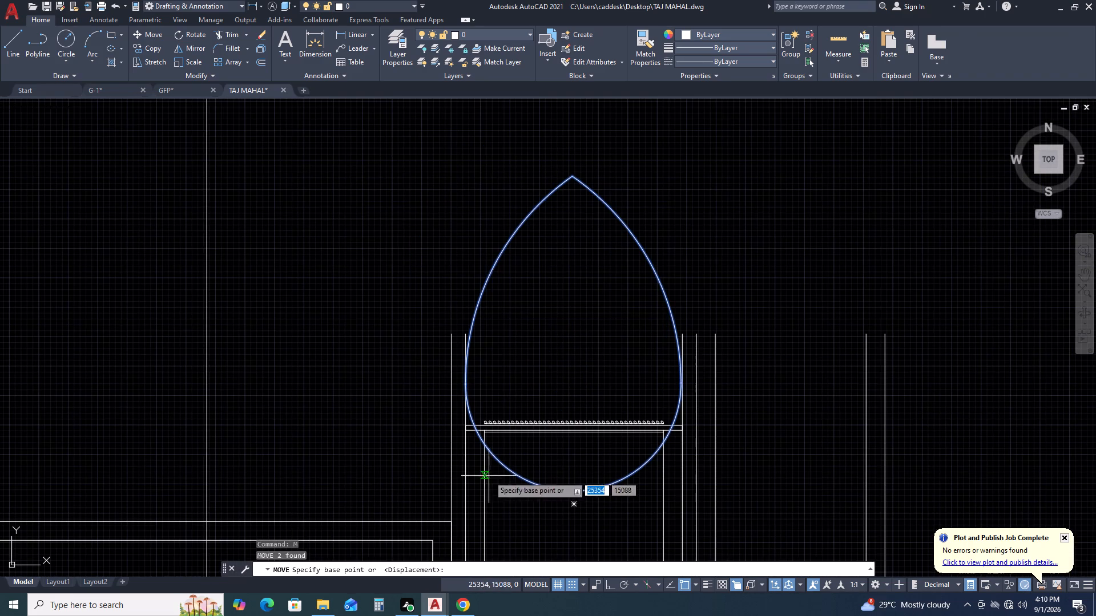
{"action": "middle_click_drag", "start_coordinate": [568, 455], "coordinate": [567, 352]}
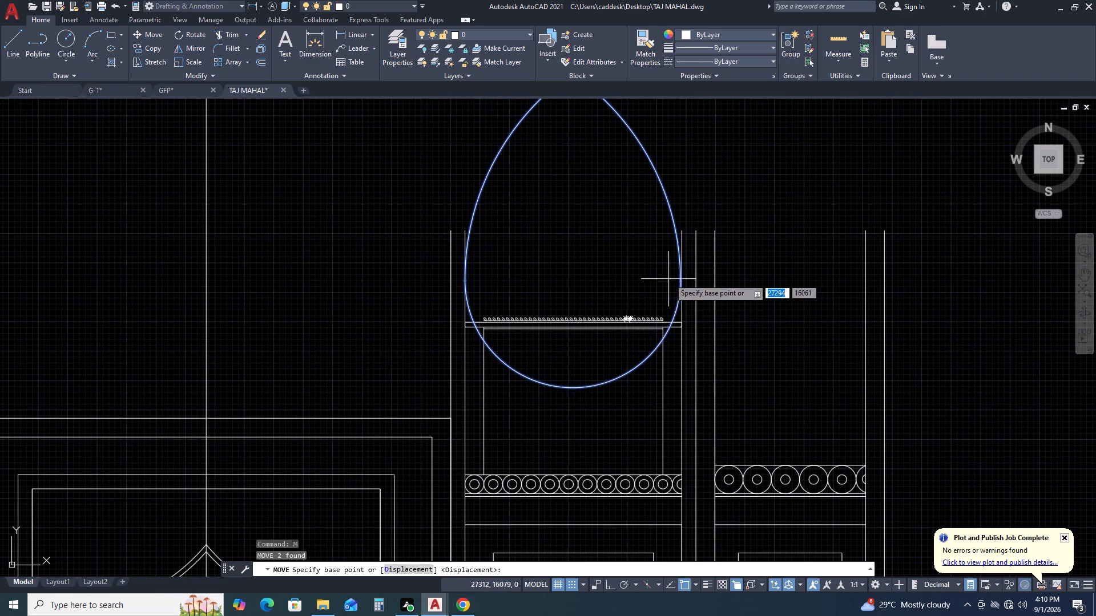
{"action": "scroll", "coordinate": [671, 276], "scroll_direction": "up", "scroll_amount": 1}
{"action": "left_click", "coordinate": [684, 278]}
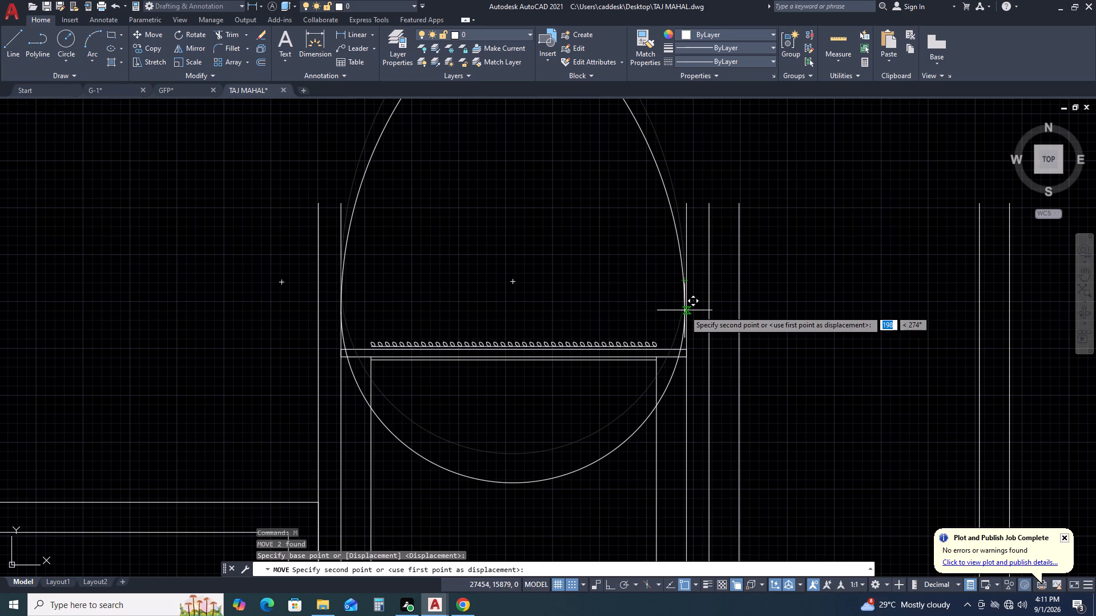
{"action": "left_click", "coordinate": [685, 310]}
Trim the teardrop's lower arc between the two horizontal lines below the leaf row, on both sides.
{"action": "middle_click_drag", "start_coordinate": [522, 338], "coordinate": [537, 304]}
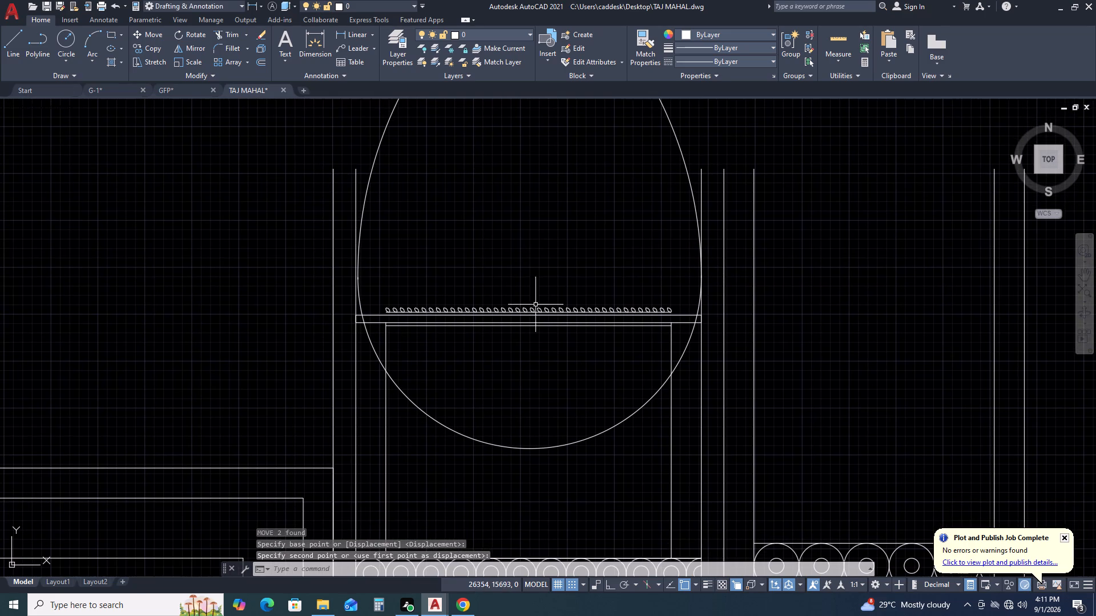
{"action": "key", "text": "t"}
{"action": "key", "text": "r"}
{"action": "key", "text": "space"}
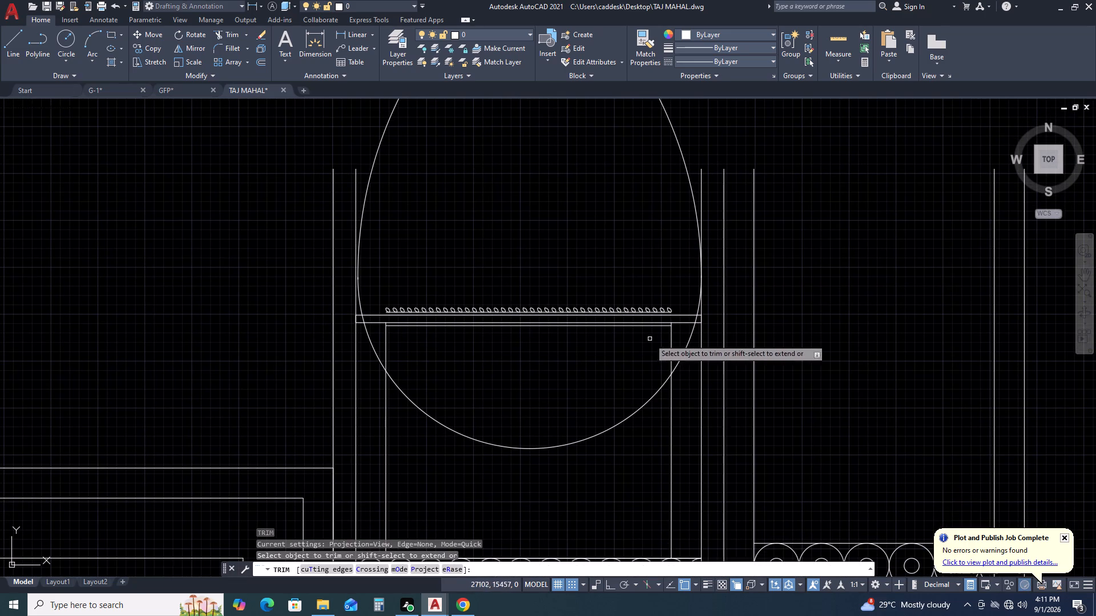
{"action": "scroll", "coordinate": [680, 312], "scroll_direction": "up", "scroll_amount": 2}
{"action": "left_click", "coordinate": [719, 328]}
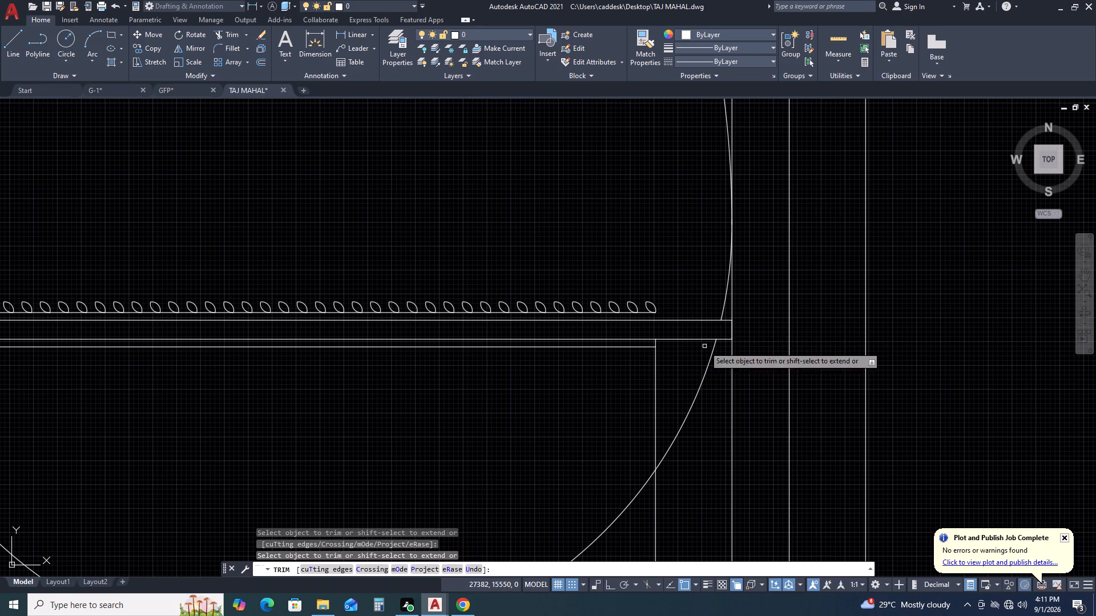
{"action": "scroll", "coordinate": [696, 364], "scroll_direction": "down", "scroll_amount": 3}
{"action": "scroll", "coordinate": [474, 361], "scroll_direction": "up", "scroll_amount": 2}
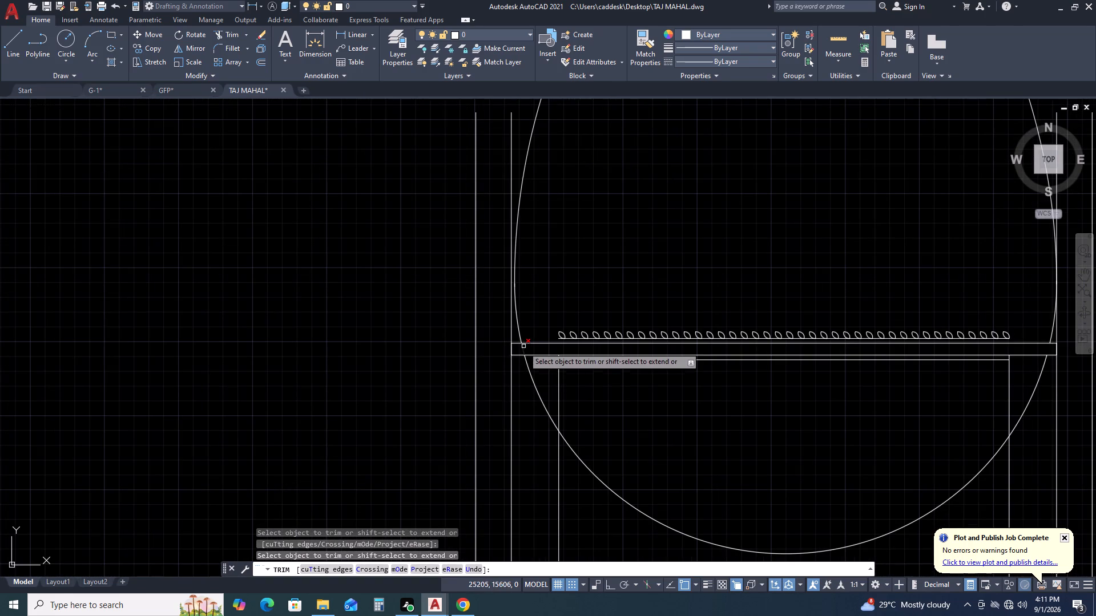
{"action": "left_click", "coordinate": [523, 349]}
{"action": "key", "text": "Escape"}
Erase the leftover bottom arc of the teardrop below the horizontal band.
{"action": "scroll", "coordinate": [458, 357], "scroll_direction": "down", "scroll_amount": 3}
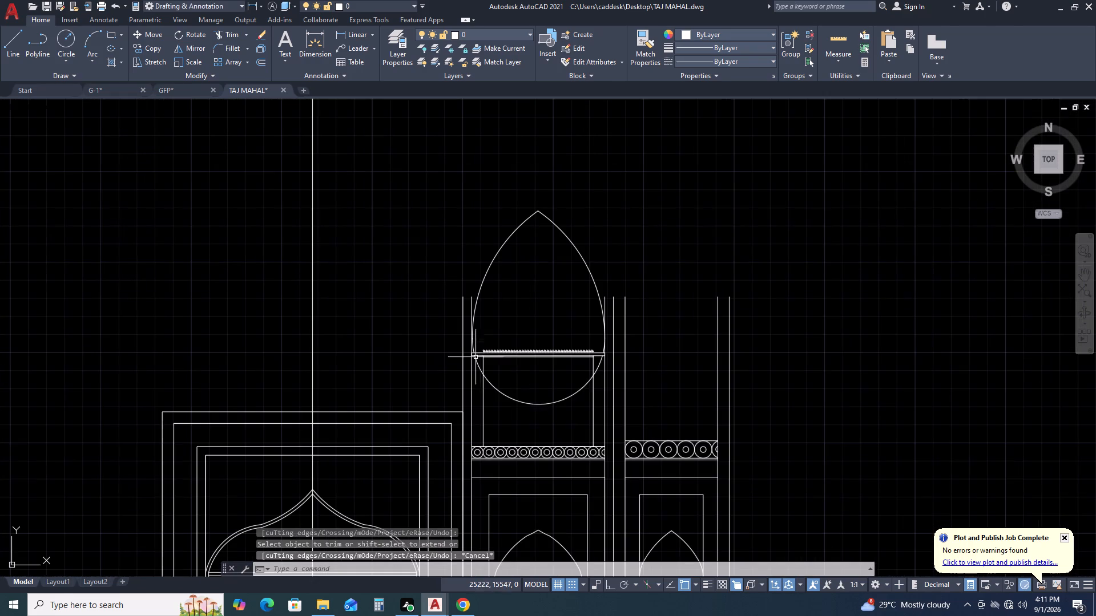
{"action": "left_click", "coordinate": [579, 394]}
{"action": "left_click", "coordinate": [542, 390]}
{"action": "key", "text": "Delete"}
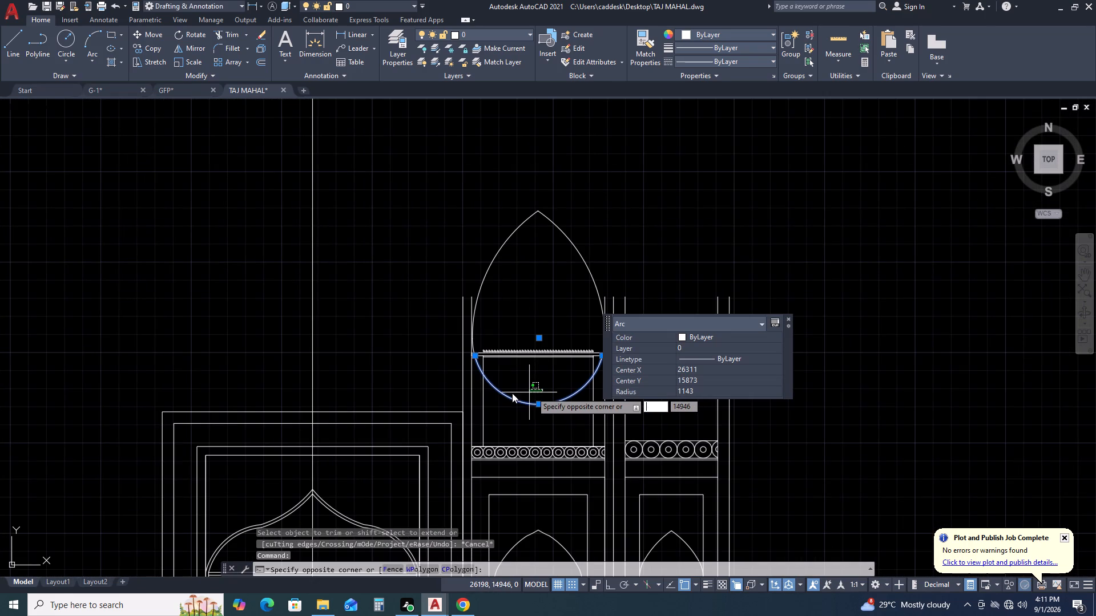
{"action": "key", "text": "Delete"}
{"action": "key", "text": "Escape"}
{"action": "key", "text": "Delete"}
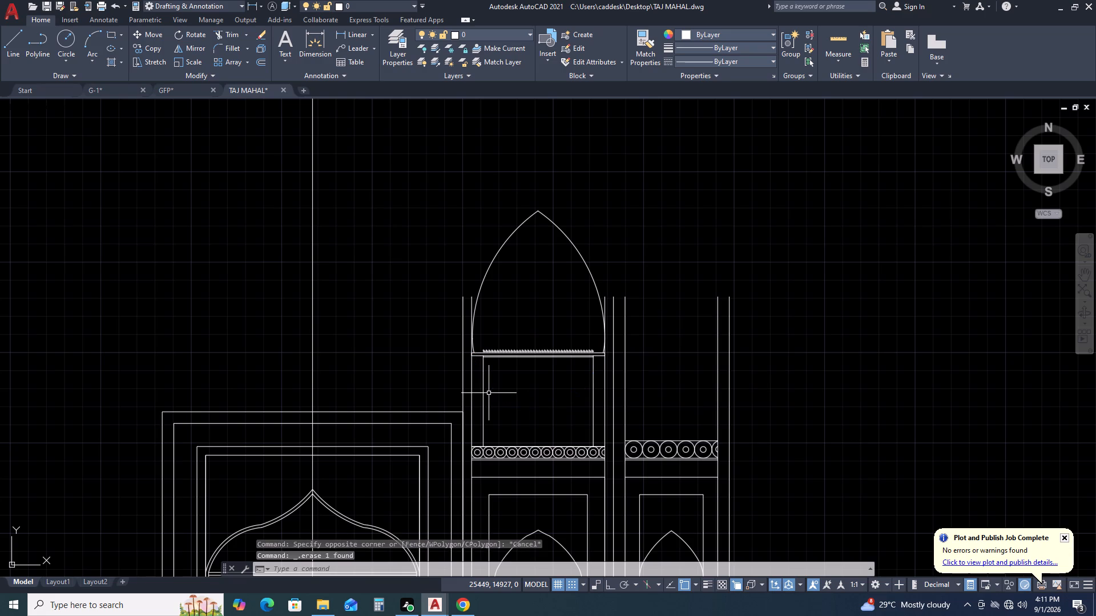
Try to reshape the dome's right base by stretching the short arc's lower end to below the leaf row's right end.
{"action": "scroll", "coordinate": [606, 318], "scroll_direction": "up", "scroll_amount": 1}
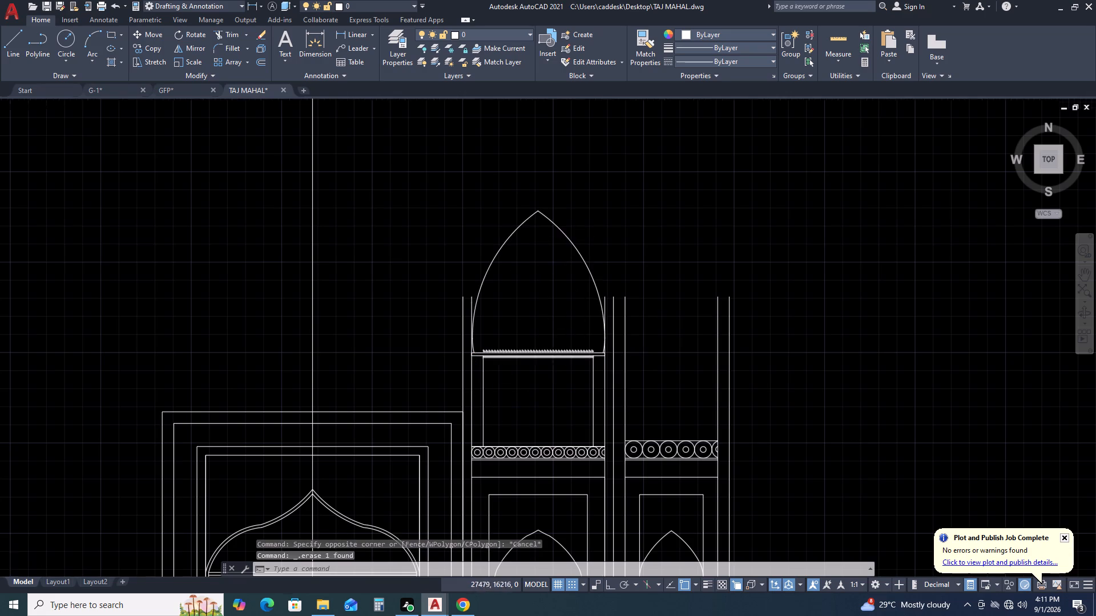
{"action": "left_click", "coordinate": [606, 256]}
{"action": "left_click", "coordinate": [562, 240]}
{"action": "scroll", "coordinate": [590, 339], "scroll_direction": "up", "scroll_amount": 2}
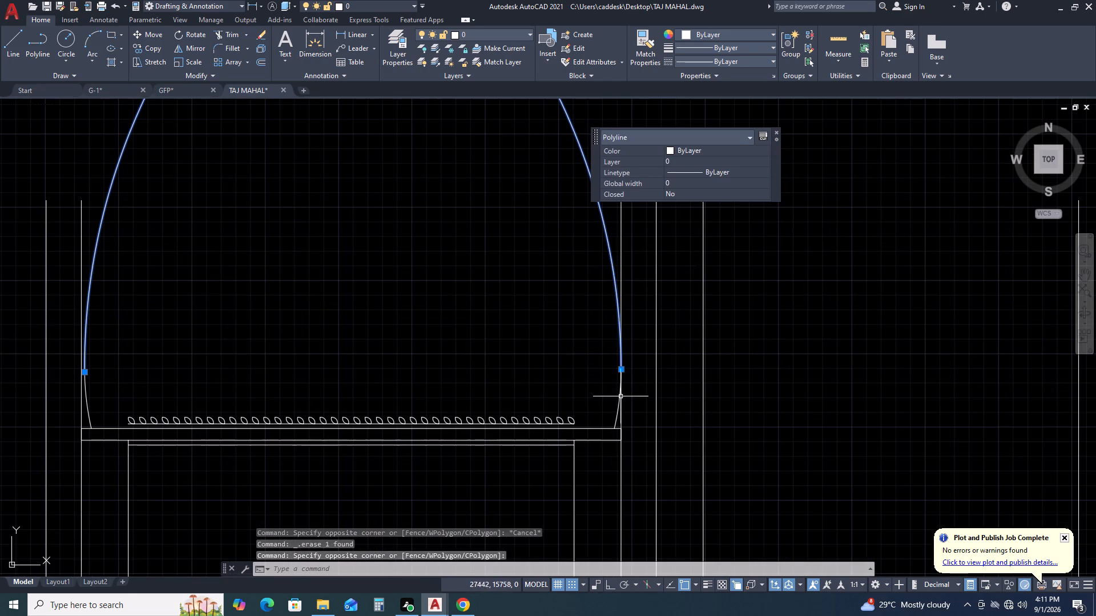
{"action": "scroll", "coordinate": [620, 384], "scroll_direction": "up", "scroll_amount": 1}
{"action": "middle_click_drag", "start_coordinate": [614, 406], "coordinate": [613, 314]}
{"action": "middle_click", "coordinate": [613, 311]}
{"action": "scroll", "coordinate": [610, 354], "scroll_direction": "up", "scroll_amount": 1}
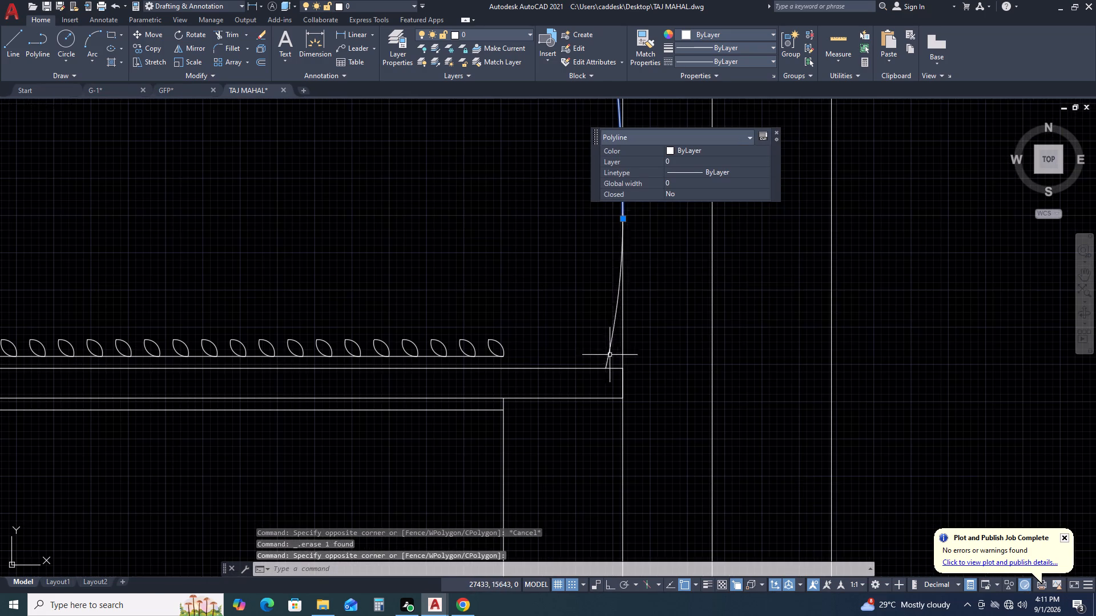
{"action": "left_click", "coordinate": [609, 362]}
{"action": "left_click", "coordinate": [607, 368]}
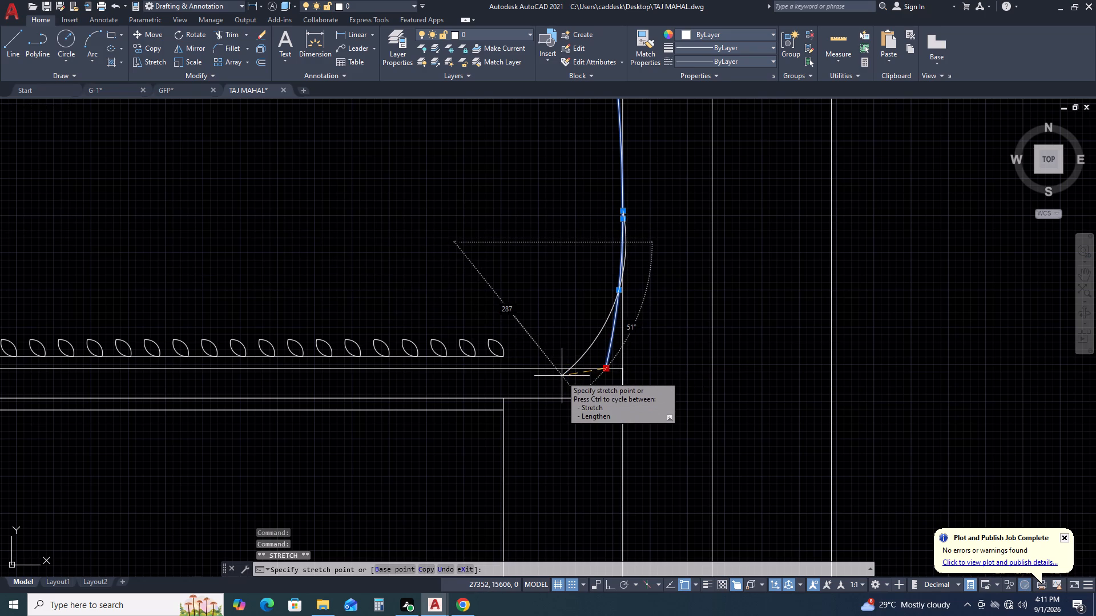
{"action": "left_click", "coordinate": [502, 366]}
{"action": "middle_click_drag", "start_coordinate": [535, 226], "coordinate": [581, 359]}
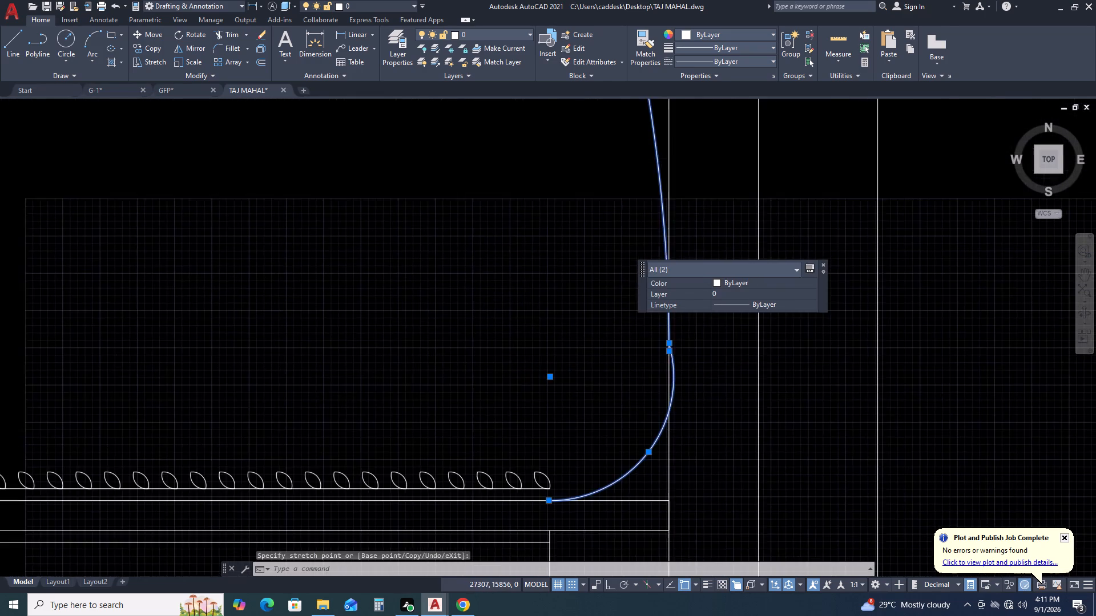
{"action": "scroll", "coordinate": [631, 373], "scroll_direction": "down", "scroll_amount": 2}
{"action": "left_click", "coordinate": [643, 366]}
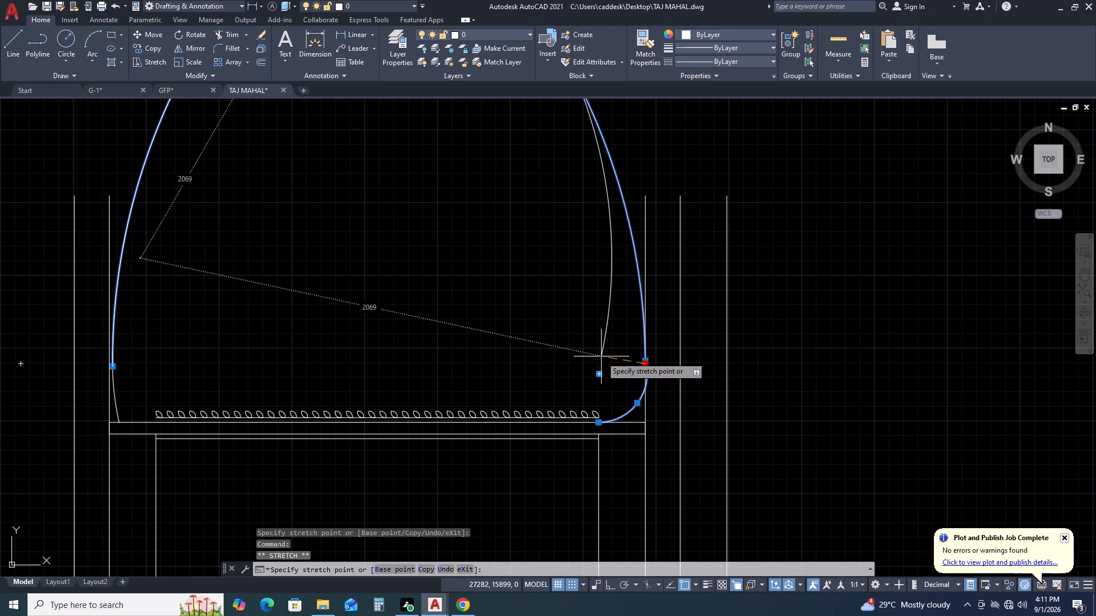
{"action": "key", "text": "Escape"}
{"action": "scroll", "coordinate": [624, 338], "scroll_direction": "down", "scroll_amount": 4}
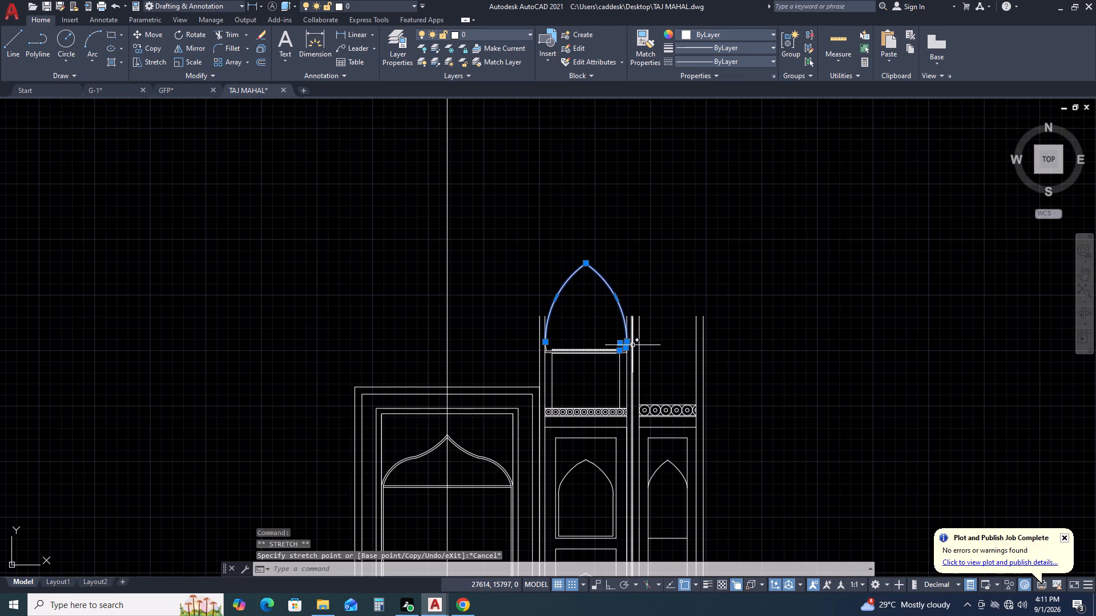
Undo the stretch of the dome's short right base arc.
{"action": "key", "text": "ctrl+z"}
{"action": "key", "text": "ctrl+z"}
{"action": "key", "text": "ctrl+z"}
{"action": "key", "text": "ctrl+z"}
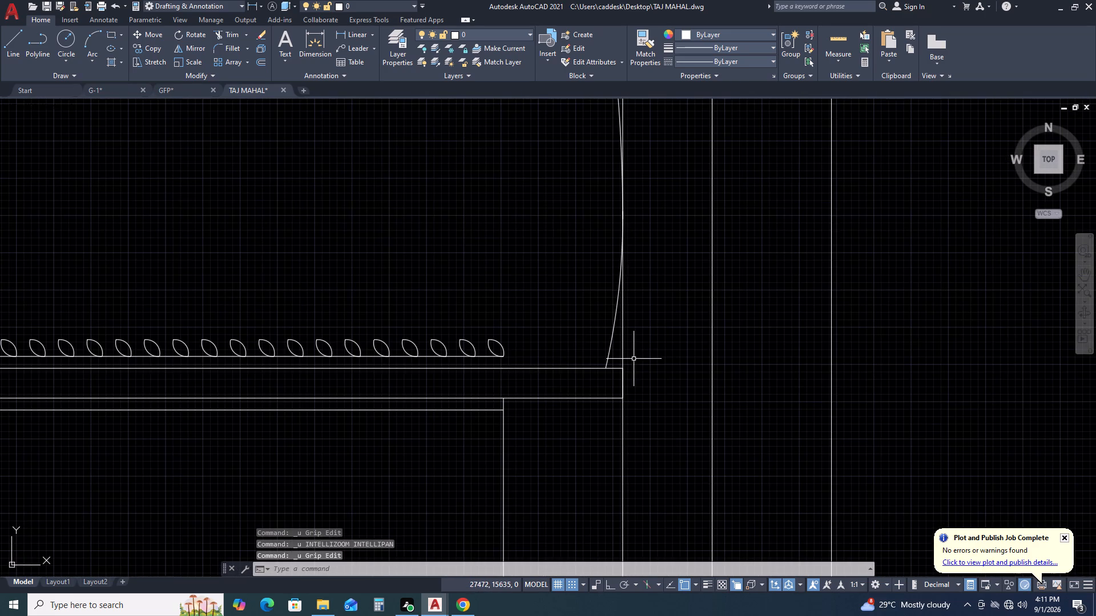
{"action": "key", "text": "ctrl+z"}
Delete the pointed dome outline and both short base arcs above the wider side bay.
{"action": "left_click", "coordinate": [613, 243]}
{"action": "left_click", "coordinate": [479, 242]}
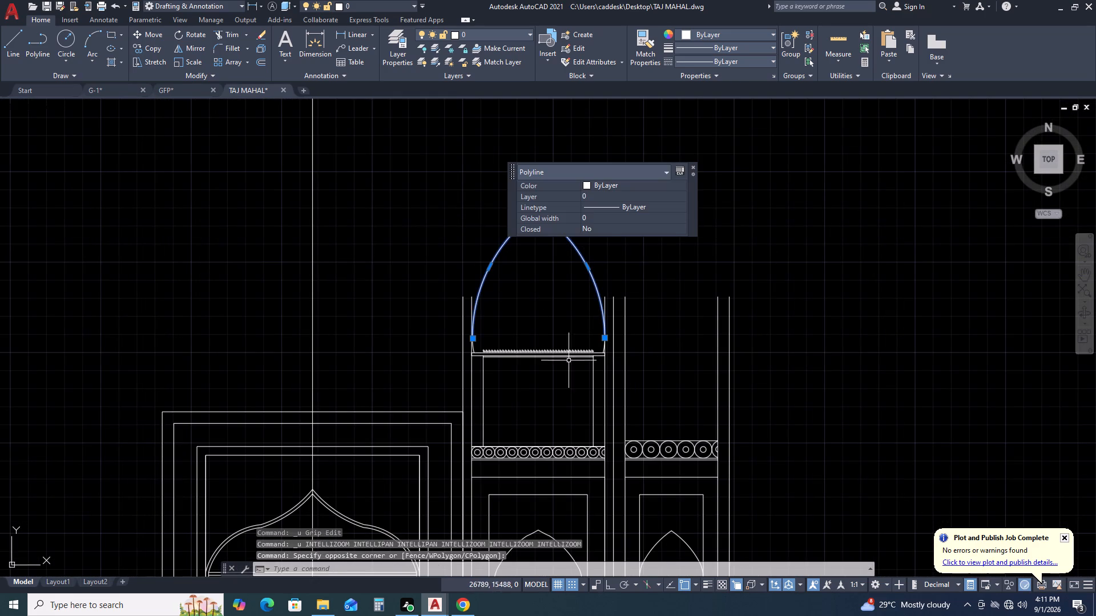
{"action": "scroll", "coordinate": [590, 338], "scroll_direction": "up", "scroll_amount": 5}
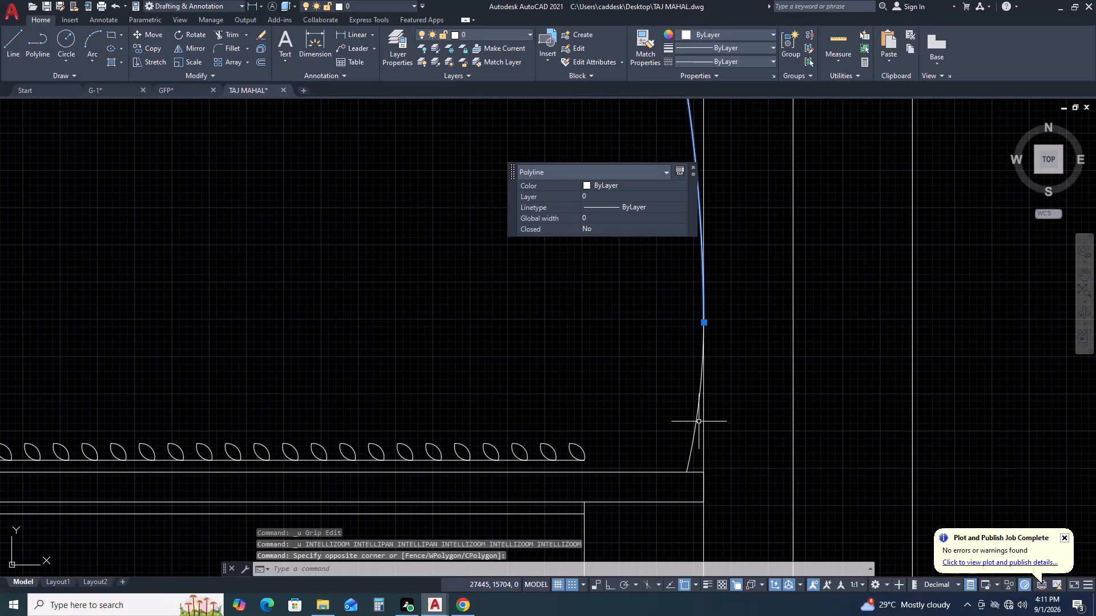
{"action": "left_click", "coordinate": [699, 421]}
{"action": "left_click", "coordinate": [675, 414]}
{"action": "scroll", "coordinate": [653, 405], "scroll_direction": "down", "scroll_amount": 5}
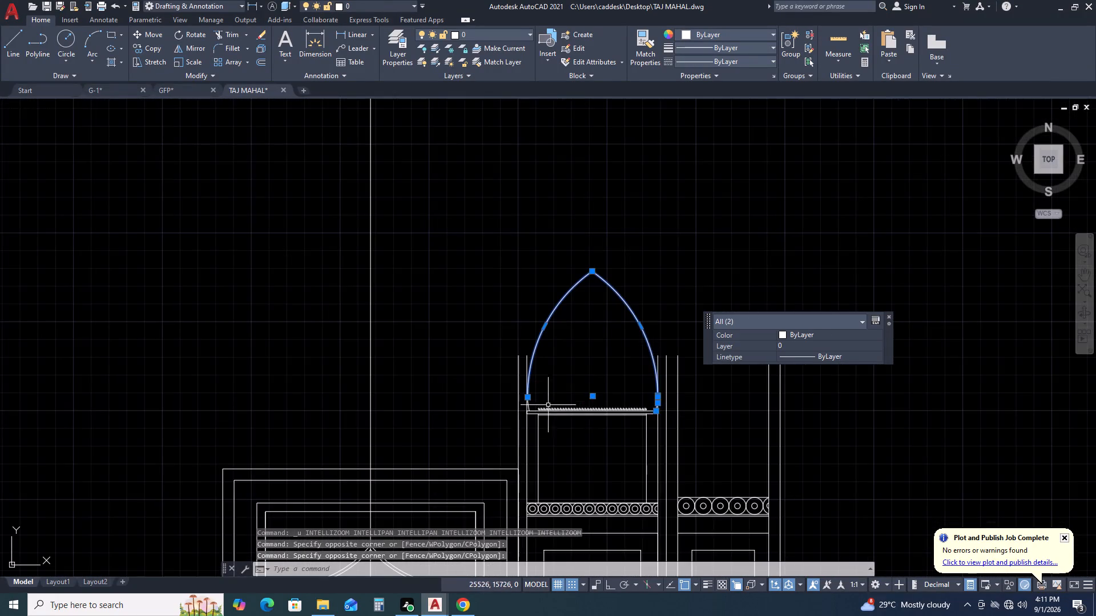
{"action": "scroll", "coordinate": [540, 407], "scroll_direction": "up", "scroll_amount": 3}
{"action": "scroll", "coordinate": [478, 409], "scroll_direction": "up", "scroll_amount": 3}
{"action": "left_click", "coordinate": [550, 379]}
{"action": "left_click", "coordinate": [521, 353]}
{"action": "scroll", "coordinate": [523, 353], "scroll_direction": "down", "scroll_amount": 3}
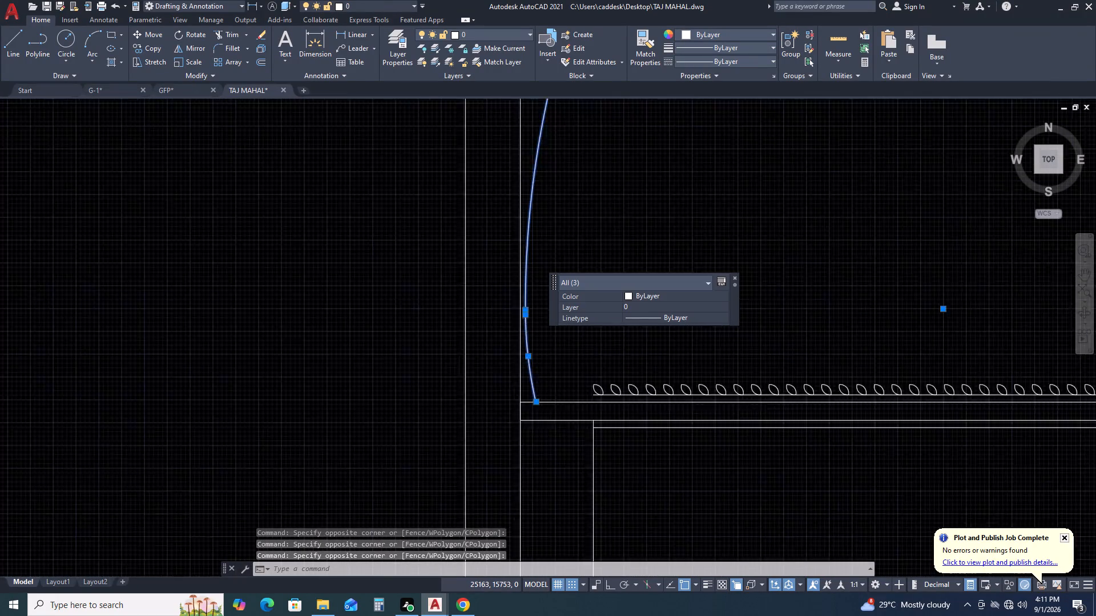
{"action": "middle_click_drag", "start_coordinate": [690, 440], "coordinate": [477, 394]}
{"action": "scroll", "coordinate": [528, 380], "scroll_direction": "down", "scroll_amount": 3}
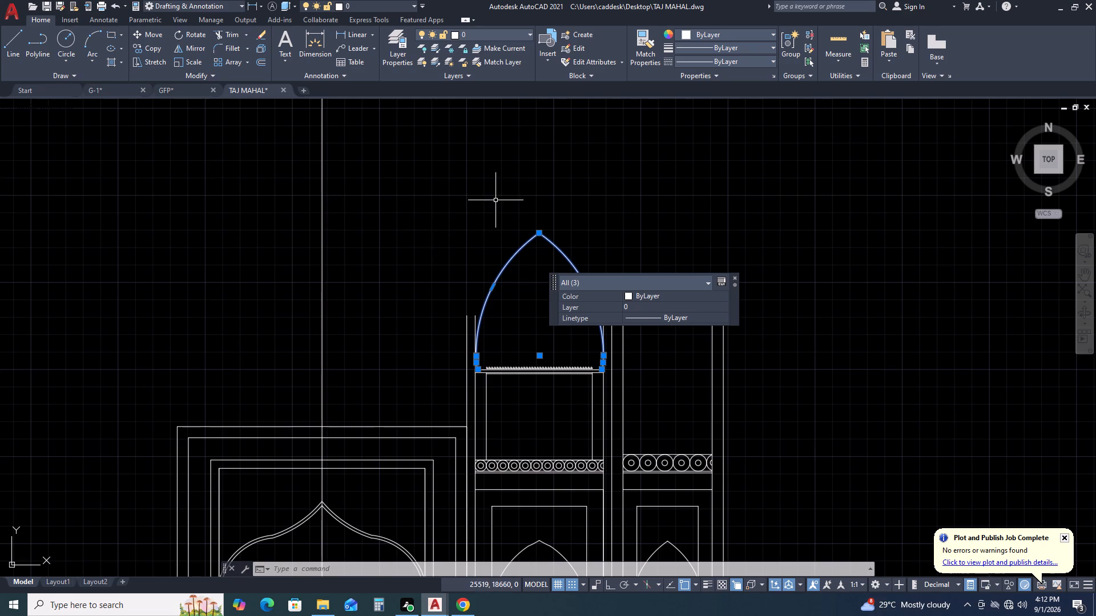
{"action": "middle_click_drag", "start_coordinate": [449, 191], "coordinate": [362, 169]}
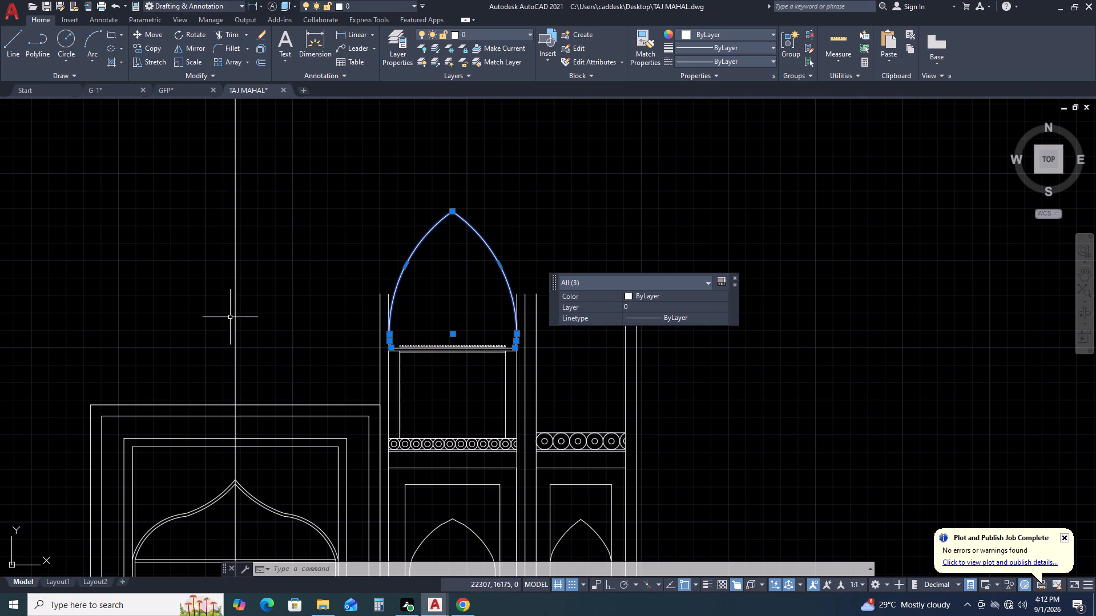
{"action": "scroll", "coordinate": [90, 77], "scroll_direction": "down", "scroll_amount": 1}
{"action": "middle_click_drag", "start_coordinate": [493, 389], "coordinate": [481, 322]}
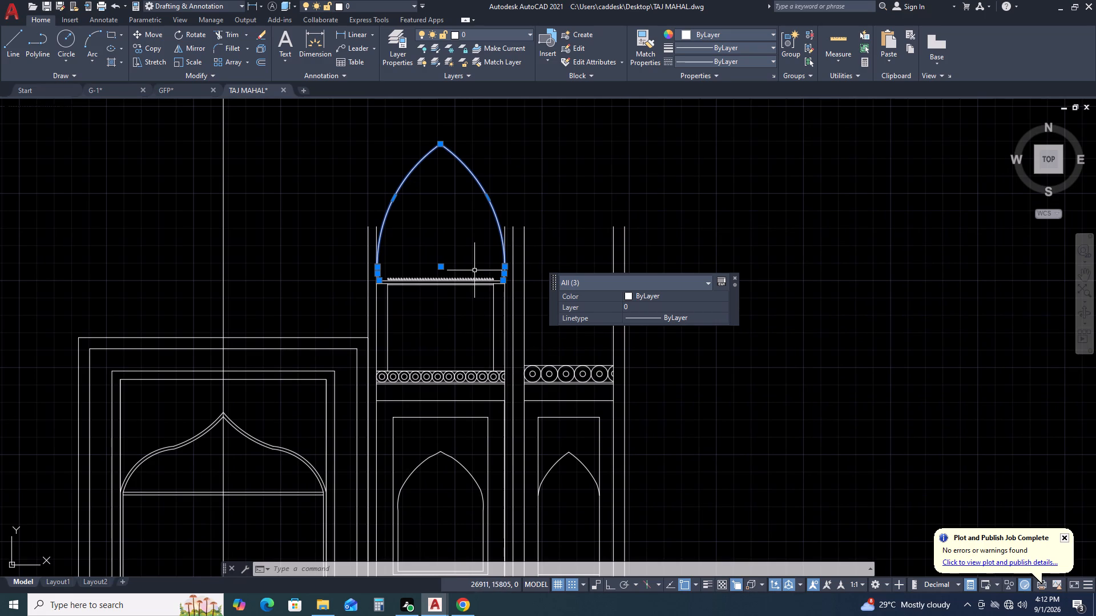
{"action": "key", "text": "Delete"}
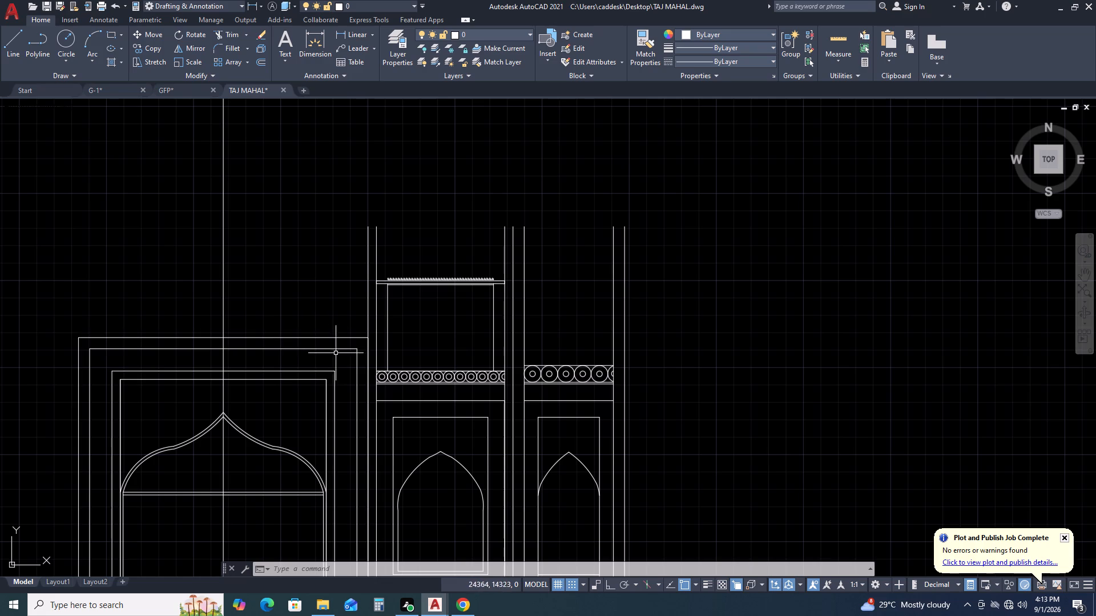
Copy the wider side bay's upper window arch curves so their left base lands at the leaf row's left end.
{"action": "middle_click_drag", "start_coordinate": [346, 291], "coordinate": [461, 264]}
{"action": "scroll", "coordinate": [504, 268], "scroll_direction": "down", "scroll_amount": 2}
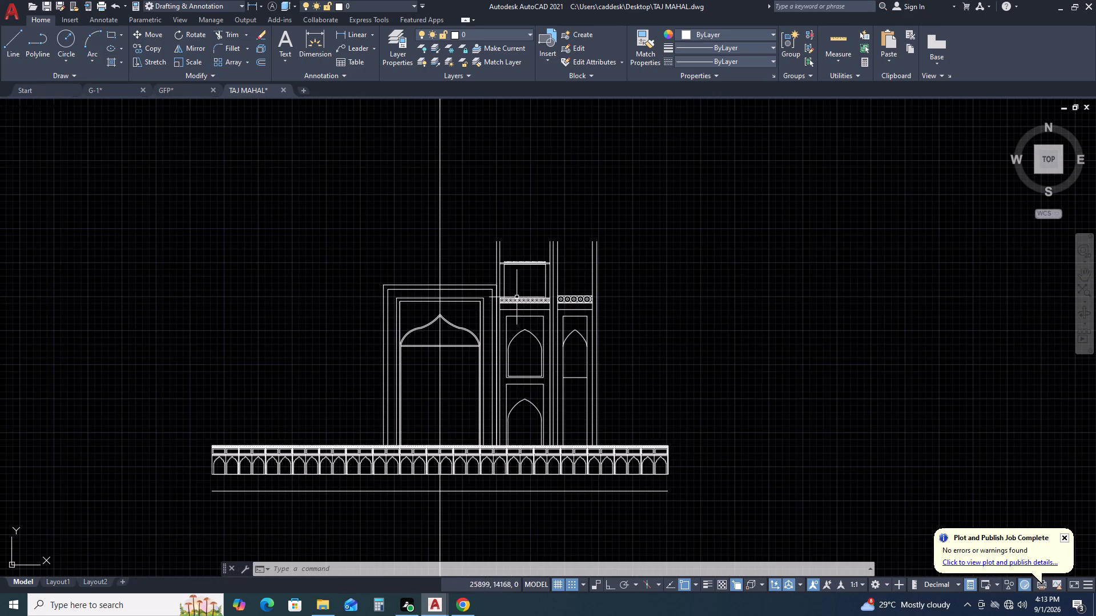
{"action": "scroll", "coordinate": [518, 354], "scroll_direction": "up", "scroll_amount": 3}
{"action": "scroll", "coordinate": [566, 327], "scroll_direction": "up", "scroll_amount": 3}
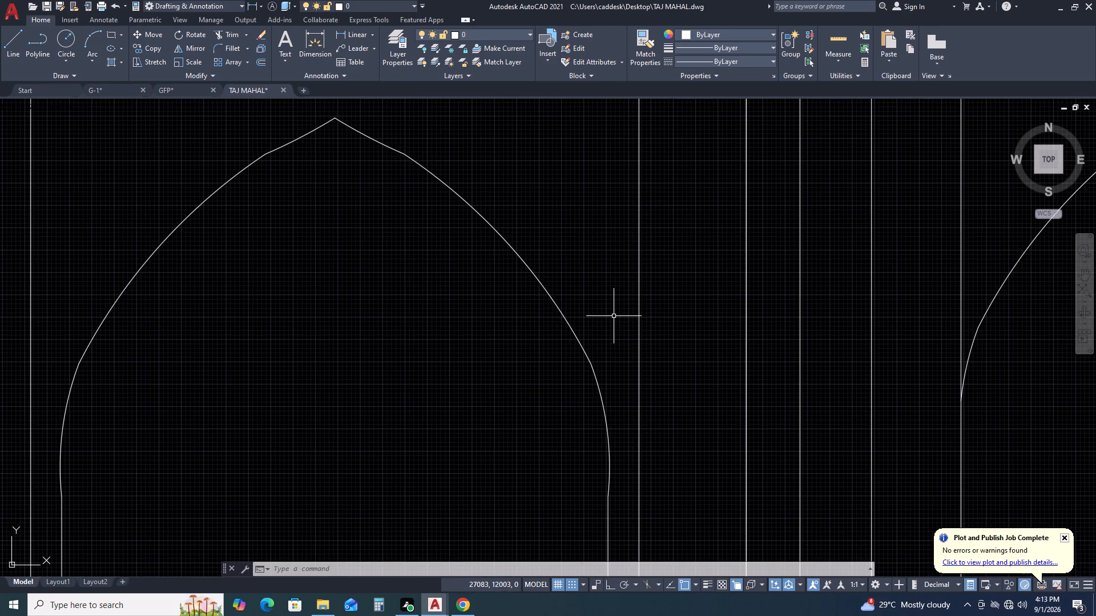
{"action": "left_click", "coordinate": [610, 375]}
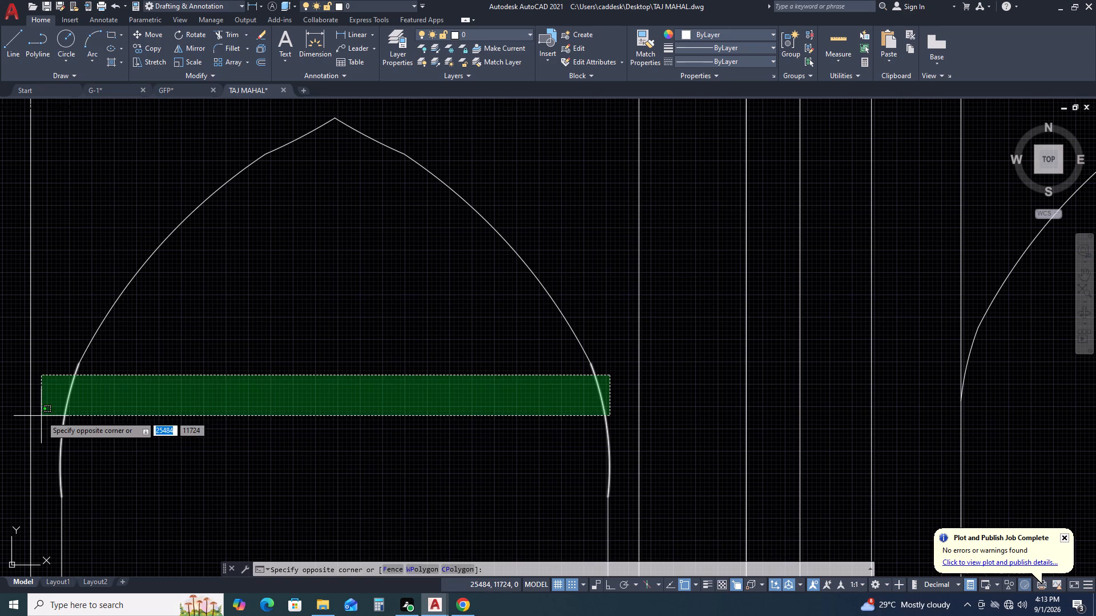
{"action": "left_click", "coordinate": [40, 419]}
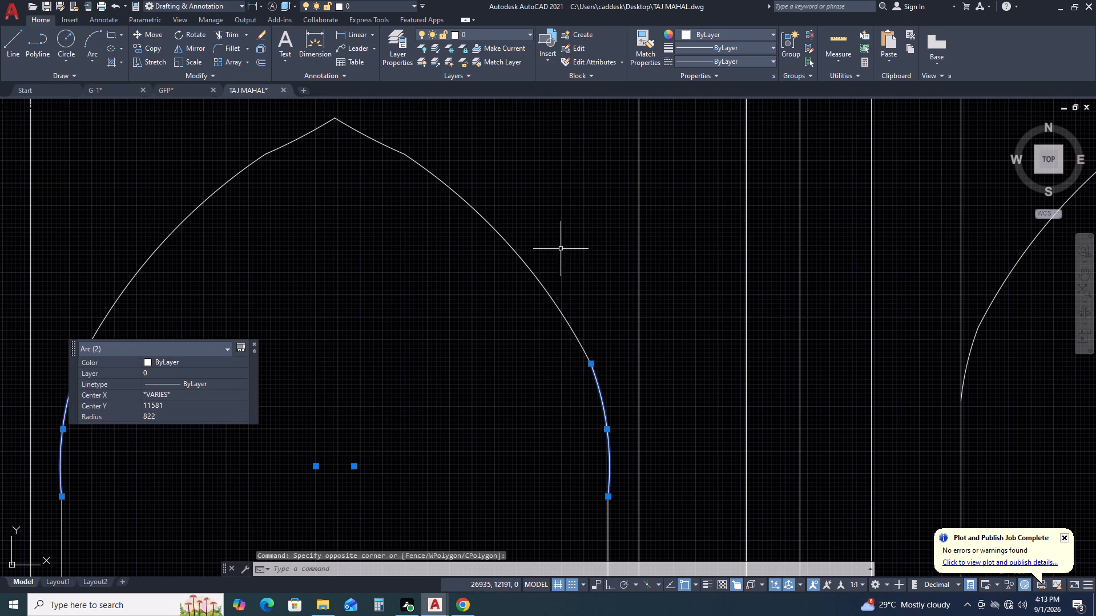
{"action": "left_click", "coordinate": [562, 248]}
{"action": "left_click", "coordinate": [116, 198]}
{"action": "middle_click_drag", "start_coordinate": [178, 289], "coordinate": [301, 358]}
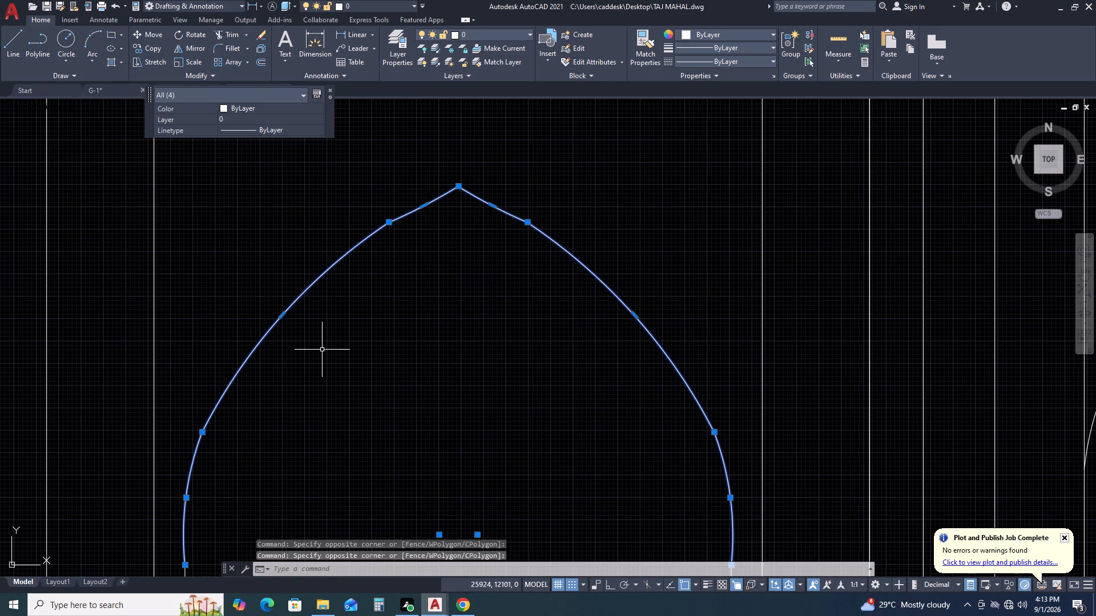
{"action": "key", "text": "c"}
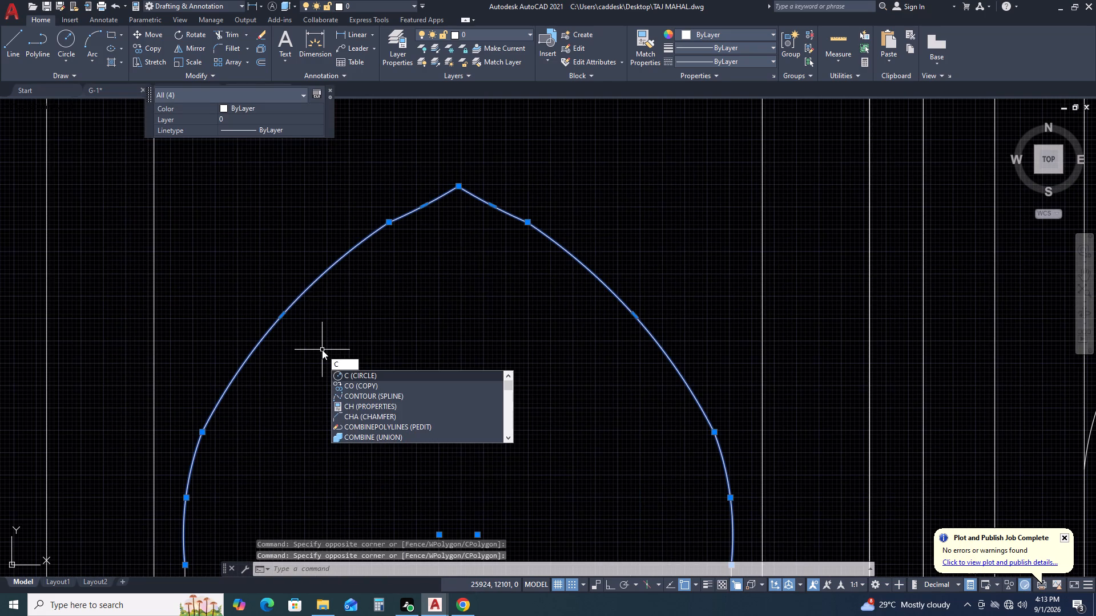
{"action": "key", "text": "o"}
{"action": "key", "text": "space"}
{"action": "scroll", "coordinate": [311, 307], "scroll_direction": "down", "scroll_amount": 4}
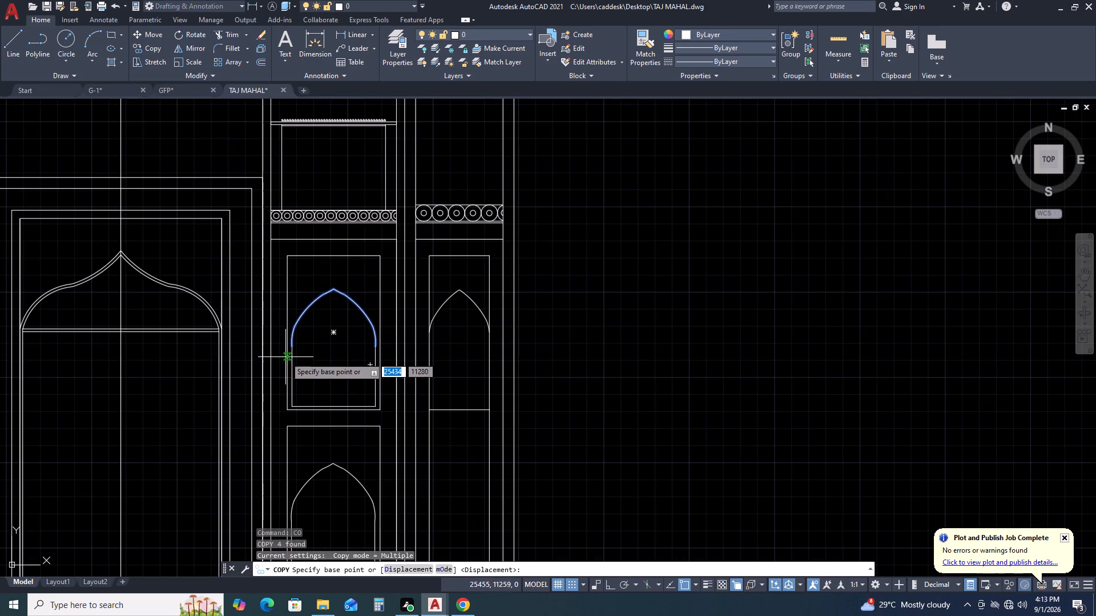
{"action": "left_click", "coordinate": [291, 351]}
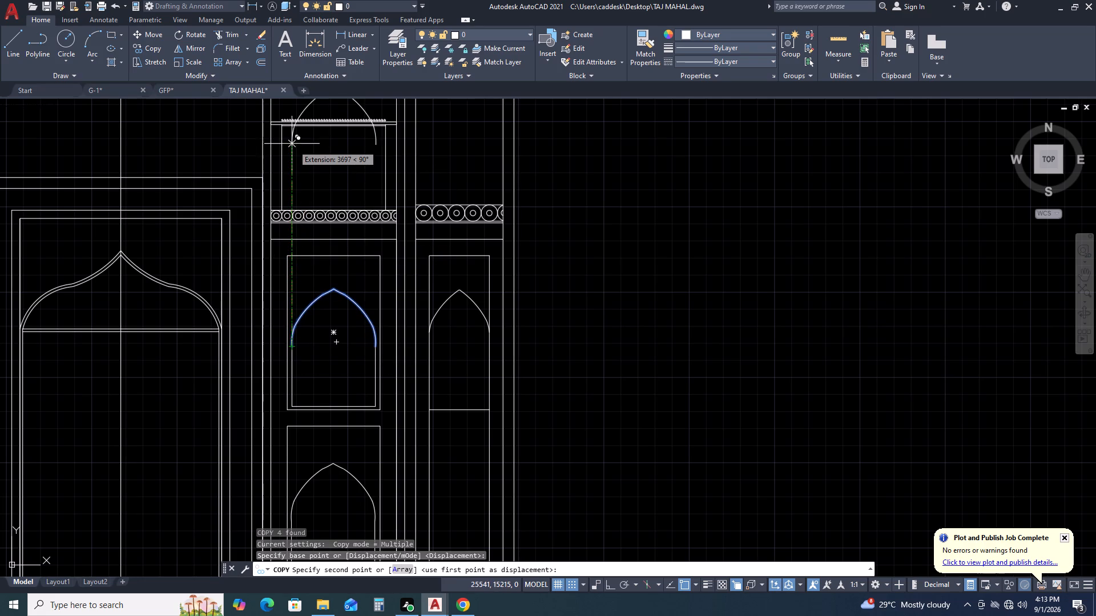
{"action": "middle_click_drag", "start_coordinate": [296, 150], "coordinate": [328, 297]}
{"action": "scroll", "coordinate": [310, 269], "scroll_direction": "up", "scroll_amount": 6}
{"action": "left_click", "coordinate": [336, 275]}
{"action": "scroll", "coordinate": [269, 308], "scroll_direction": "down", "scroll_amount": 3}
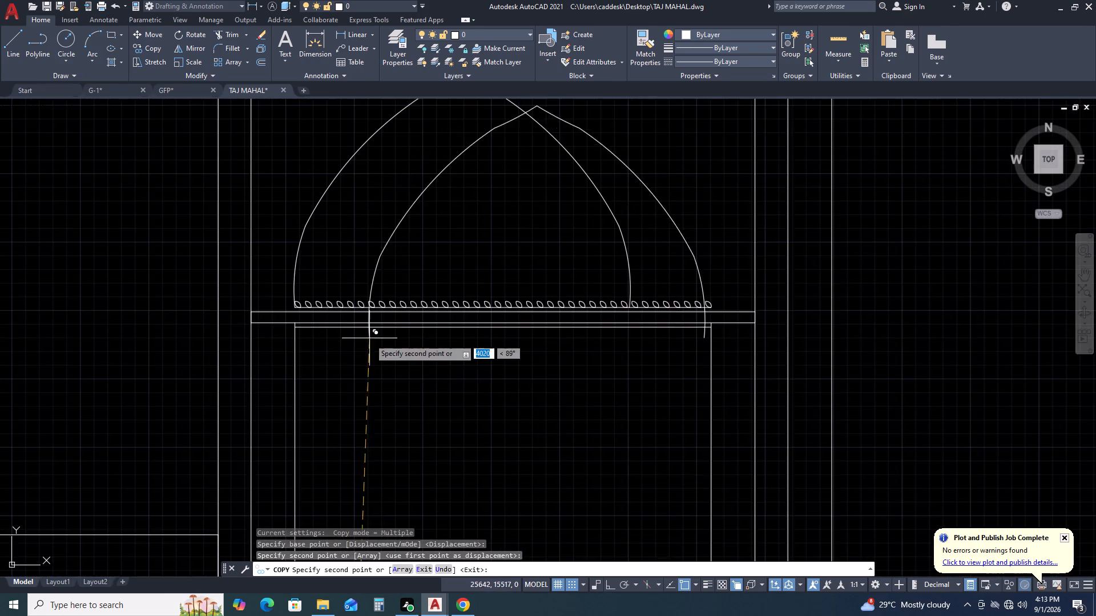
{"action": "scroll", "coordinate": [404, 371], "scroll_direction": "down", "scroll_amount": 1}
{"action": "key", "text": "Escape"}
Scale the copied arch by reference from its left base so its width spans the full leaf row.
{"action": "left_click", "coordinate": [543, 248]}
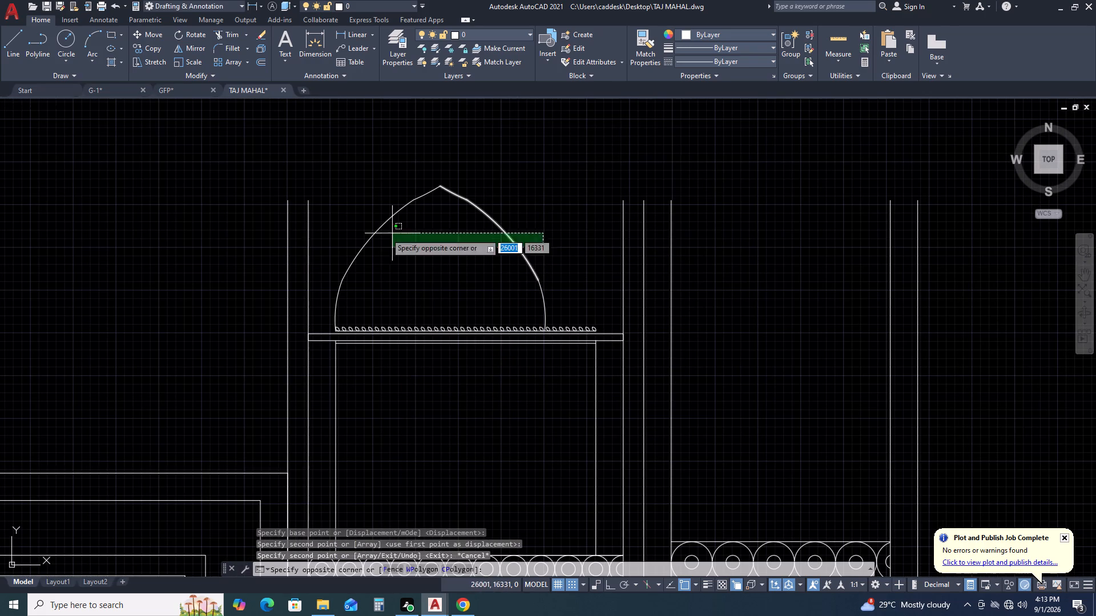
{"action": "left_click", "coordinate": [319, 308]}
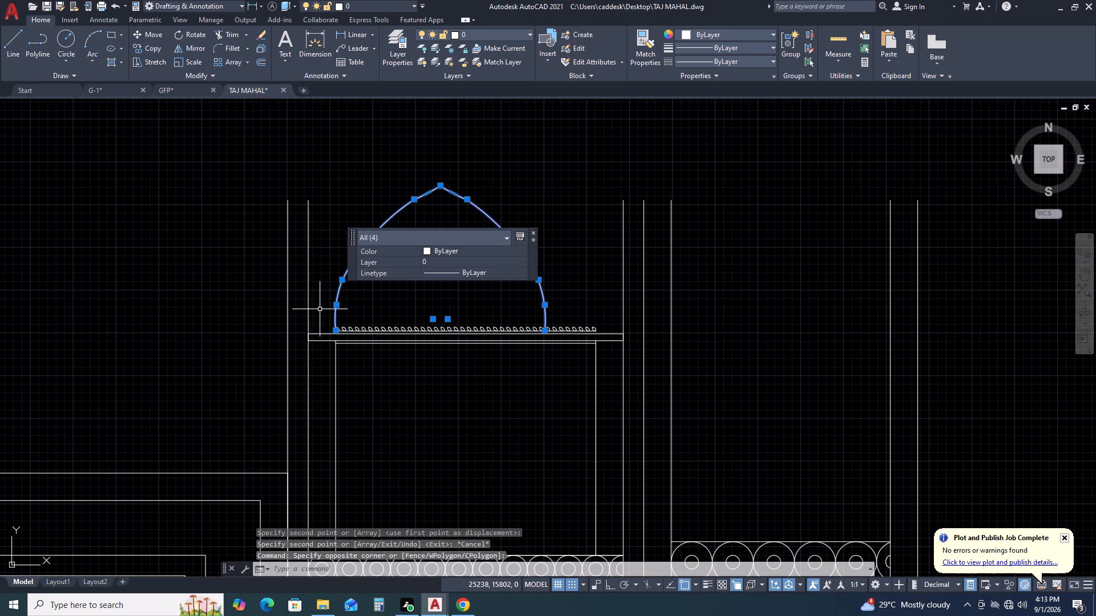
{"action": "key", "text": "s"}
{"action": "type", "text": "C"}
{"action": "key", "text": "space"}
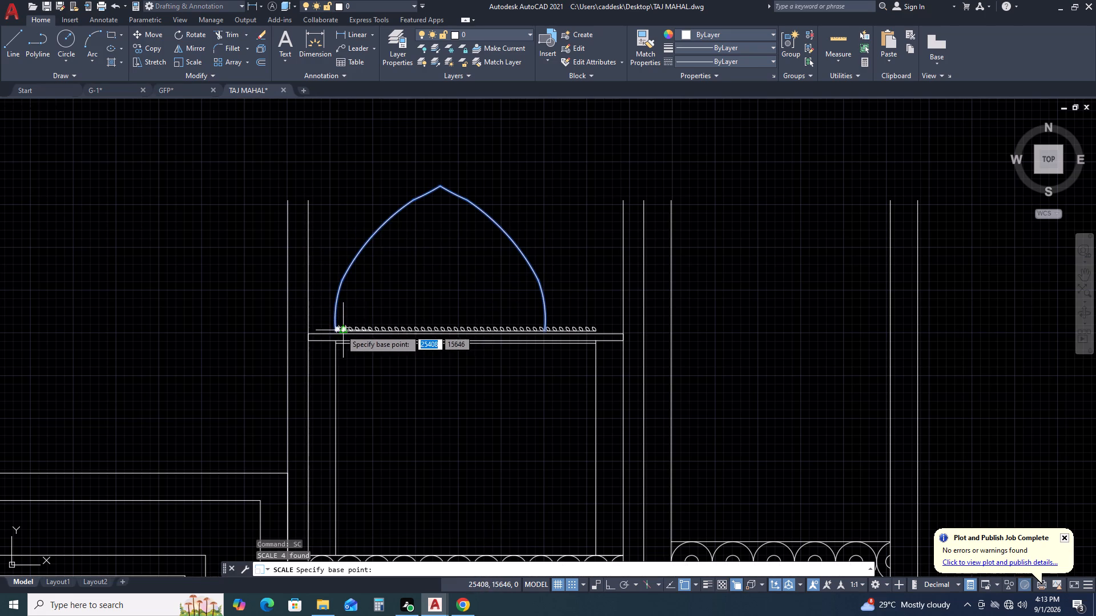
{"action": "scroll", "coordinate": [339, 330], "scroll_direction": "up", "scroll_amount": 5}
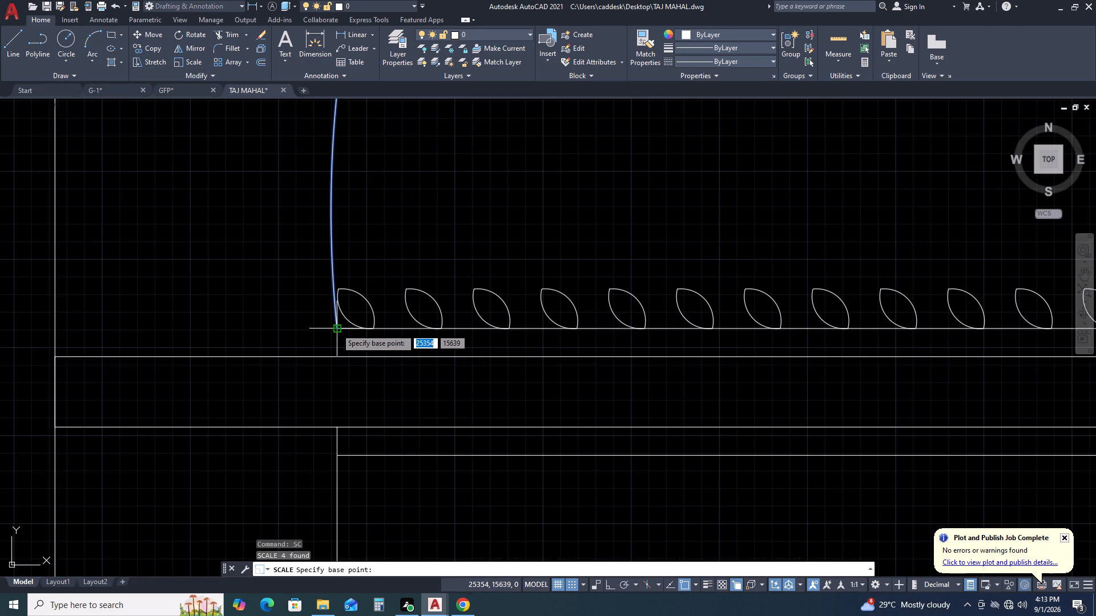
{"action": "left_click", "coordinate": [336, 329]}
{"action": "scroll", "coordinate": [310, 322], "scroll_direction": "down", "scroll_amount": 2}
{"action": "scroll", "coordinate": [420, 309], "scroll_direction": "down", "scroll_amount": 3}
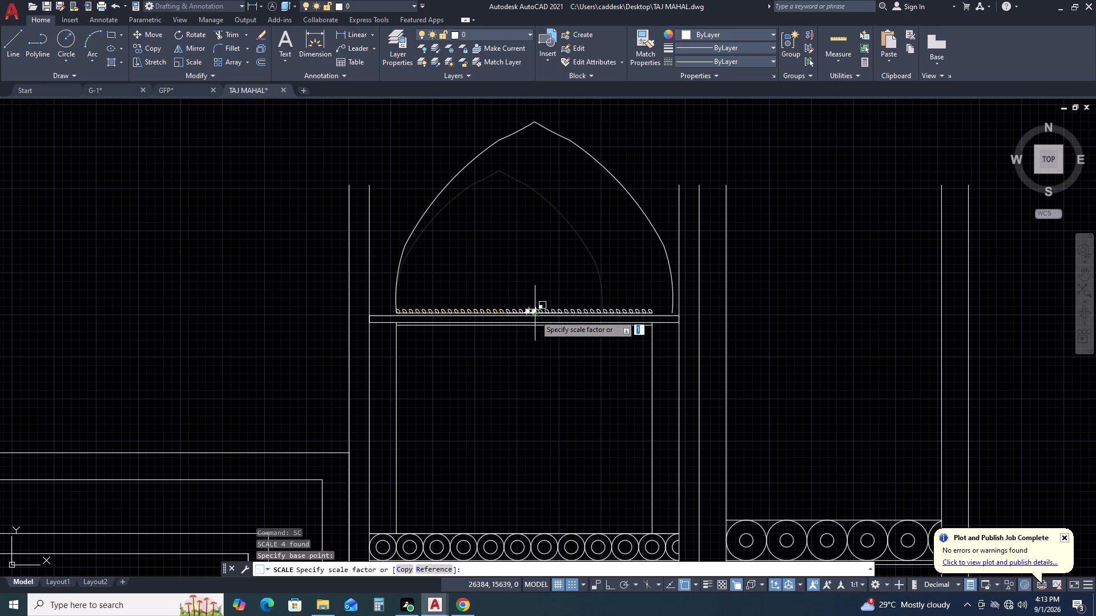
{"action": "type", "text": "R"}
{"action": "key", "text": "space"}
{"action": "scroll", "coordinate": [390, 316], "scroll_direction": "up", "scroll_amount": 6}
{"action": "left_click", "coordinate": [419, 293]}
{"action": "scroll", "coordinate": [416, 292], "scroll_direction": "down", "scroll_amount": 3}
{"action": "scroll", "coordinate": [640, 283], "scroll_direction": "down", "scroll_amount": 3}
{"action": "middle_click_drag", "start_coordinate": [768, 283], "coordinate": [396, 284]}
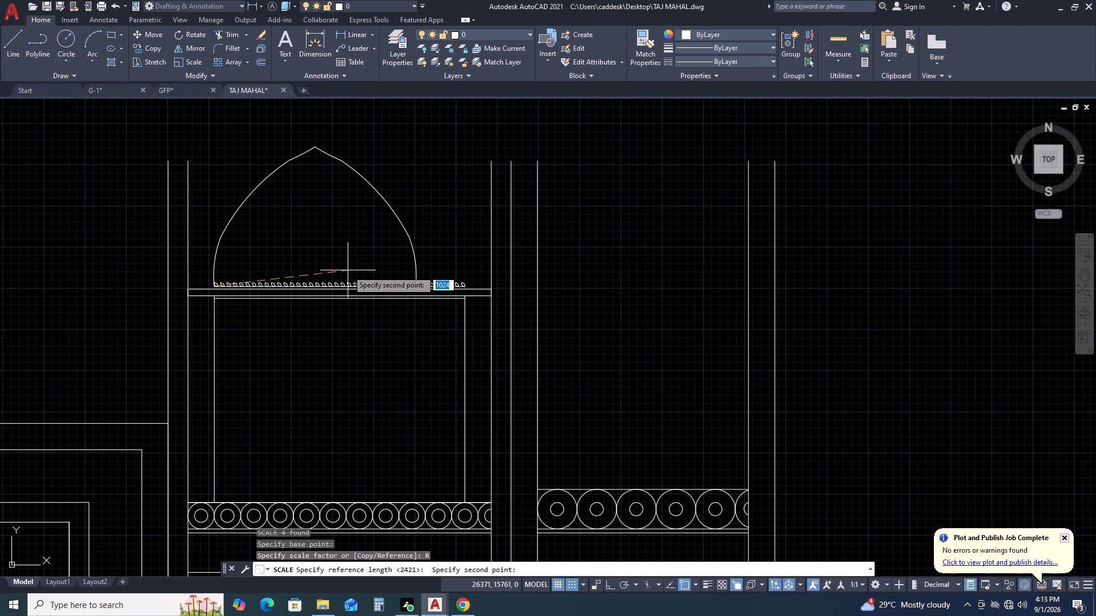
{"action": "key", "text": "F8"}
{"action": "scroll", "coordinate": [429, 294], "scroll_direction": "up", "scroll_amount": 5}
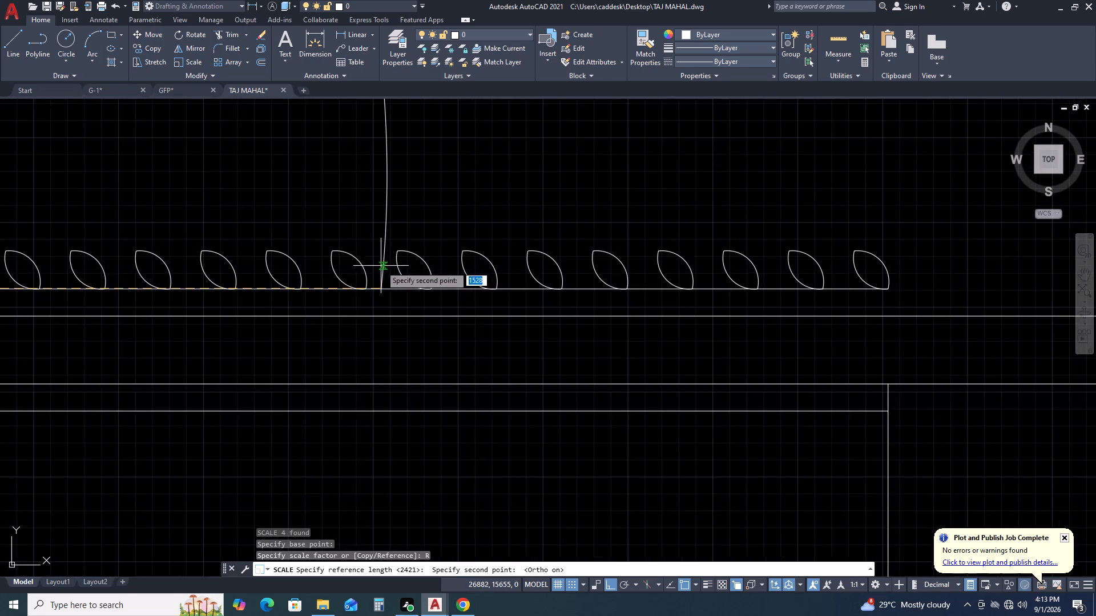
{"action": "scroll", "coordinate": [378, 268], "scroll_direction": "up", "scroll_amount": 3}
{"action": "left_click", "coordinate": [381, 354]}
{"action": "scroll", "coordinate": [381, 354], "scroll_direction": "down", "scroll_amount": 2}
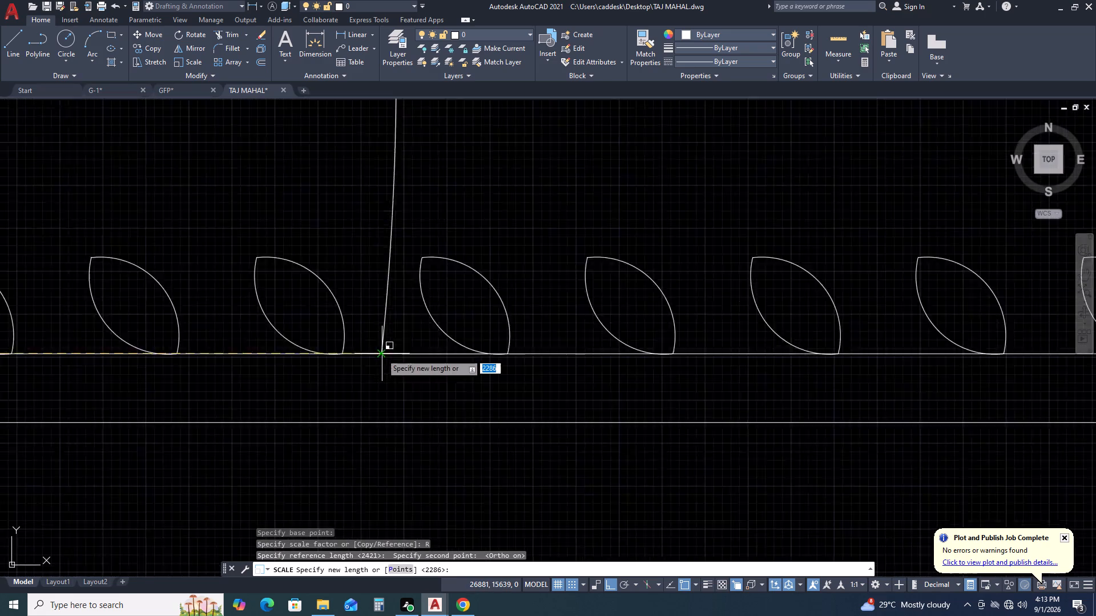
{"action": "scroll", "coordinate": [381, 354], "scroll_direction": "down", "scroll_amount": 4}
{"action": "scroll", "coordinate": [522, 357], "scroll_direction": "up", "scroll_amount": 2}
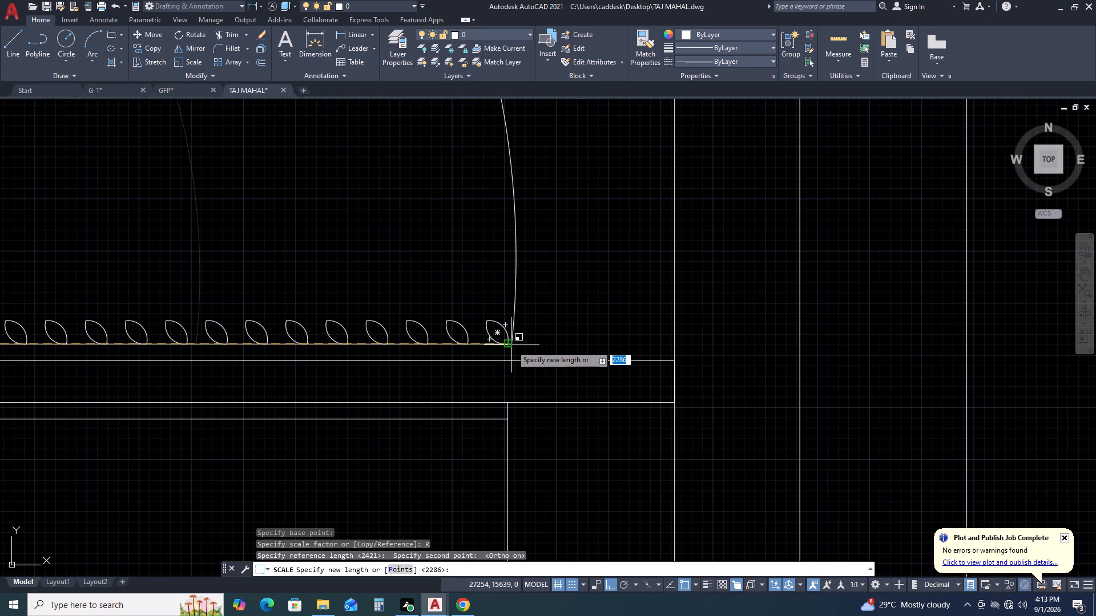
{"action": "left_click", "coordinate": [511, 345]}
Draw a downward-bulging arc of about 594 radius across the dome's upper part, crossing both sides and ending above its right side.
{"action": "scroll", "coordinate": [529, 272], "scroll_direction": "down", "scroll_amount": 7}
{"action": "scroll", "coordinate": [490, 267], "scroll_direction": "up", "scroll_amount": 1}
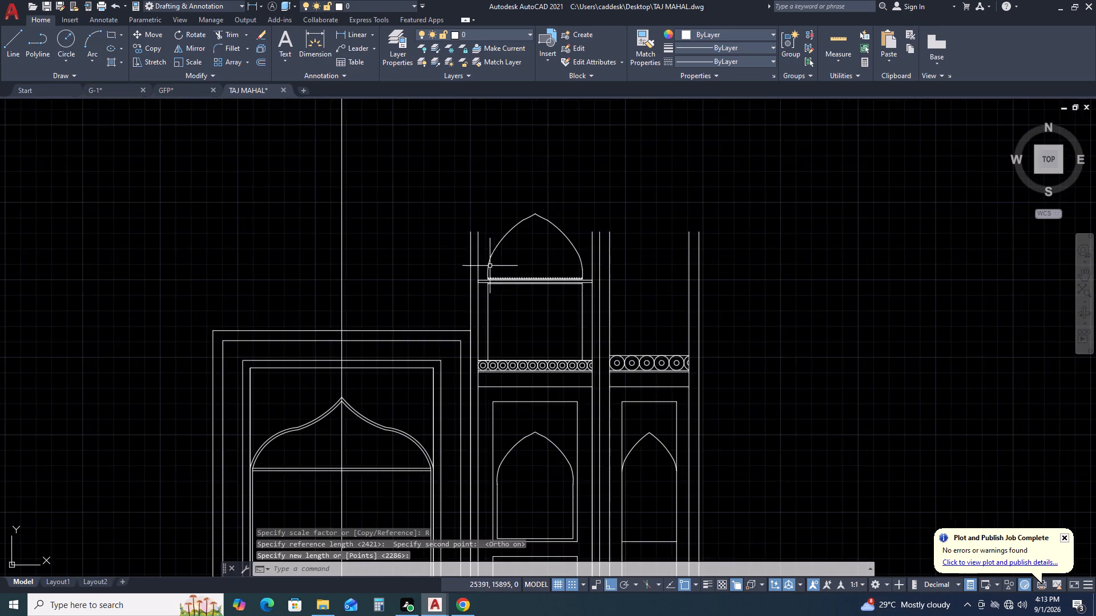
{"action": "scroll", "coordinate": [490, 265], "scroll_direction": "up", "scroll_amount": 2}
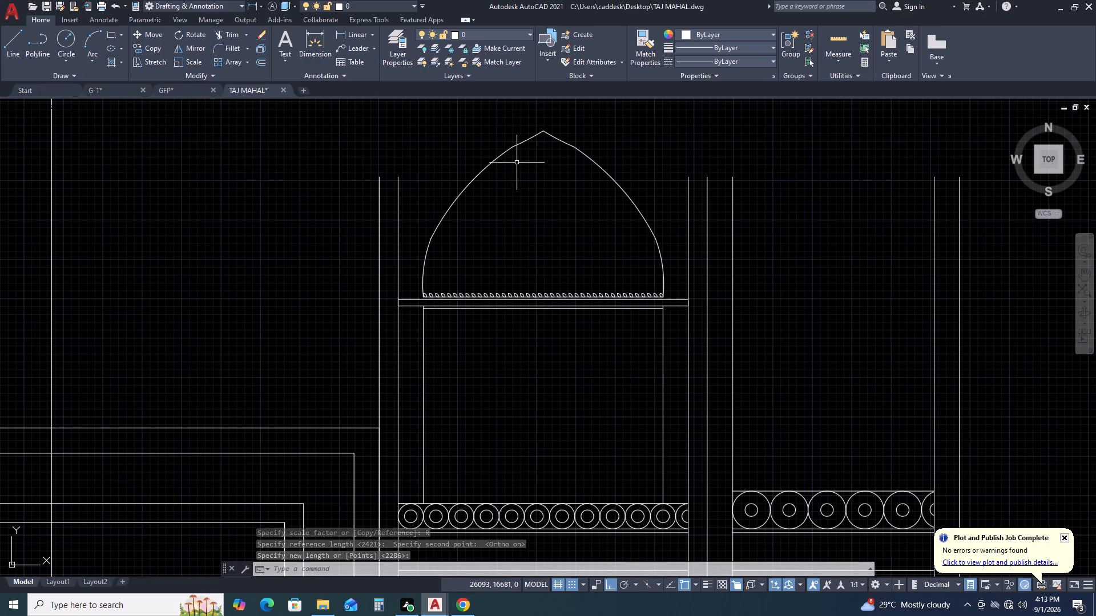
{"action": "scroll", "coordinate": [600, 206], "scroll_direction": "down", "scroll_amount": 3}
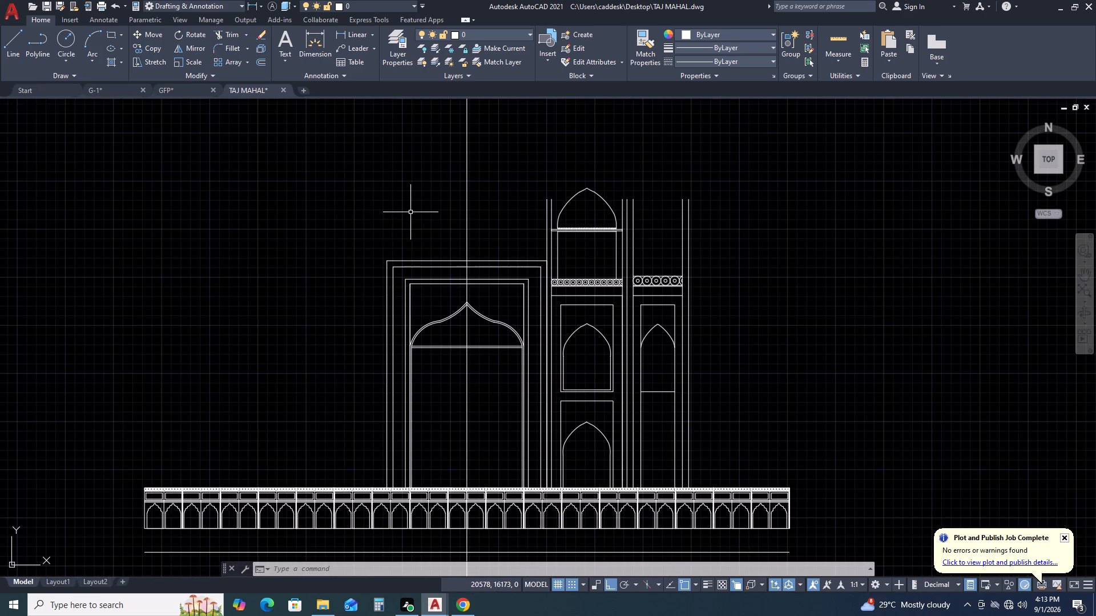
{"action": "scroll", "coordinate": [605, 185], "scroll_direction": "up", "scroll_amount": 2}
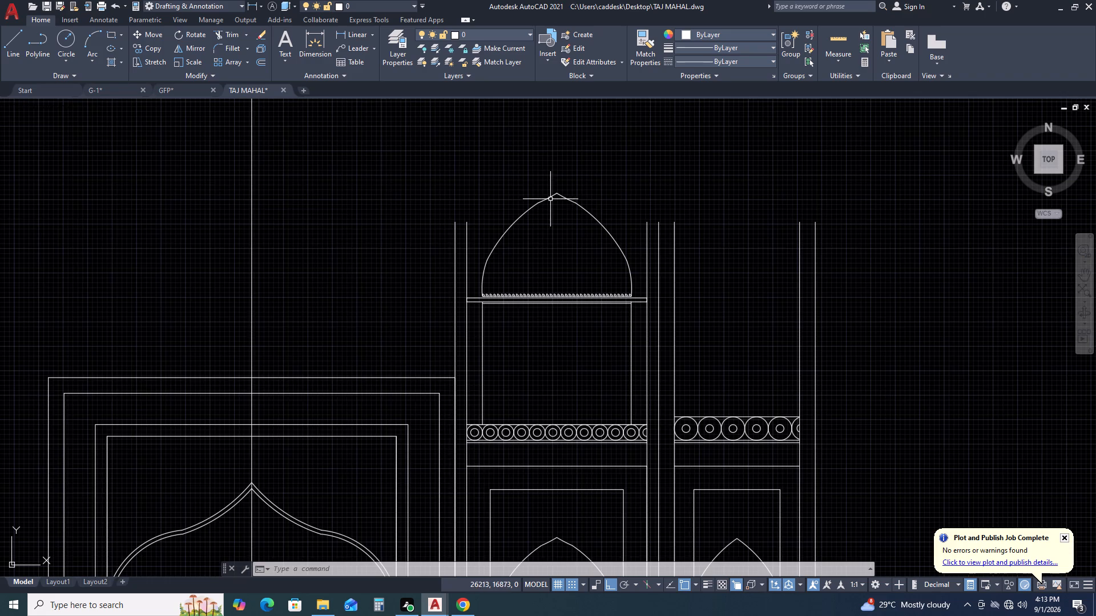
{"action": "scroll", "coordinate": [550, 199], "scroll_direction": "up", "scroll_amount": 1}
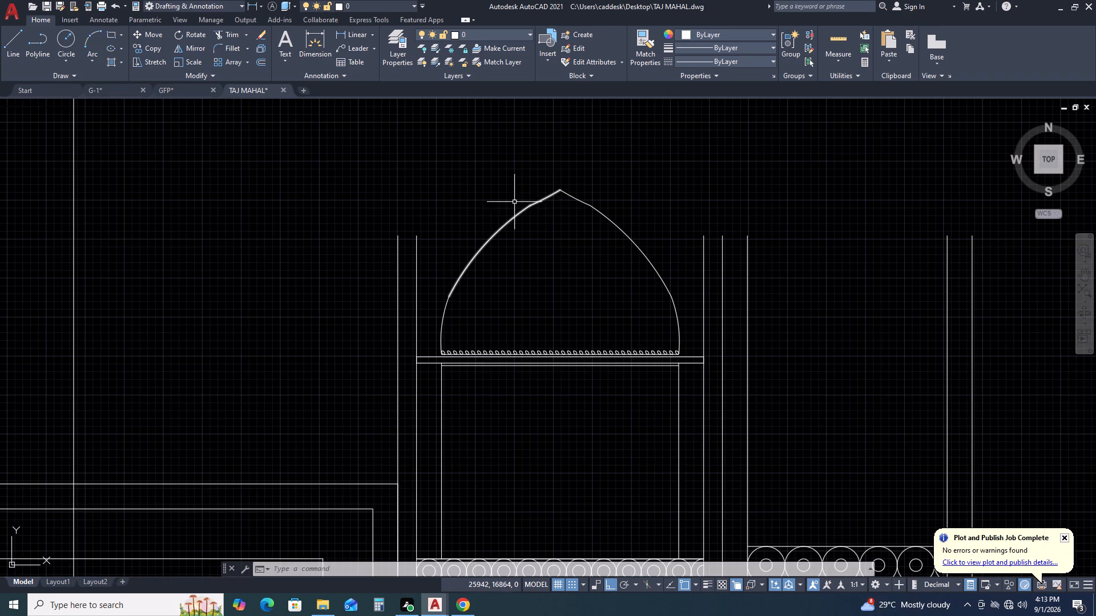
{"action": "scroll", "coordinate": [539, 225], "scroll_direction": "down", "scroll_amount": 2}
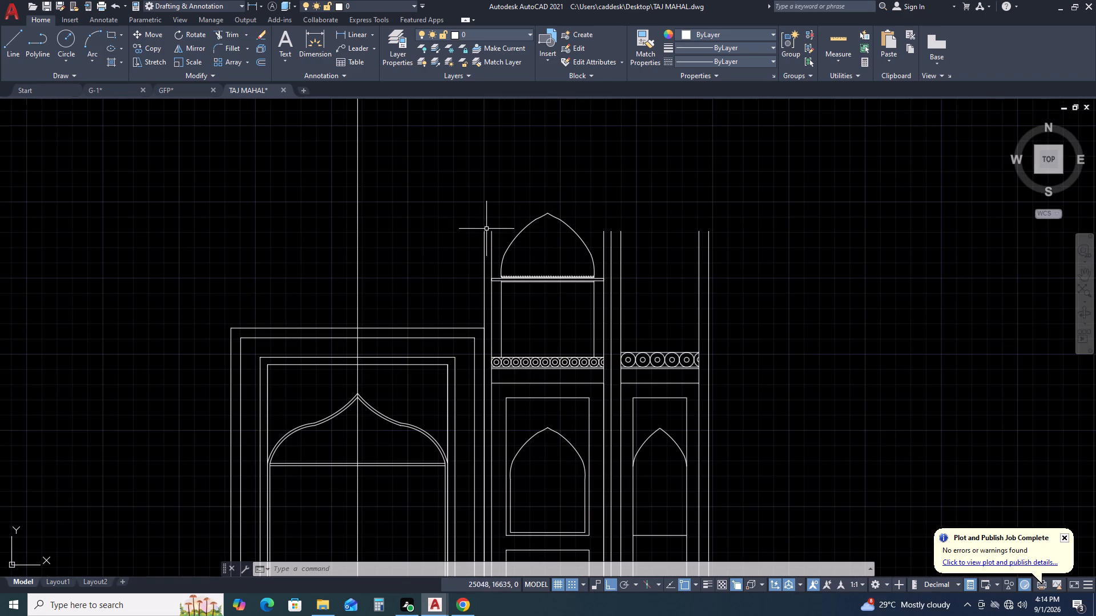
{"action": "type", "text": "A"}
{"action": "key", "text": "space"}
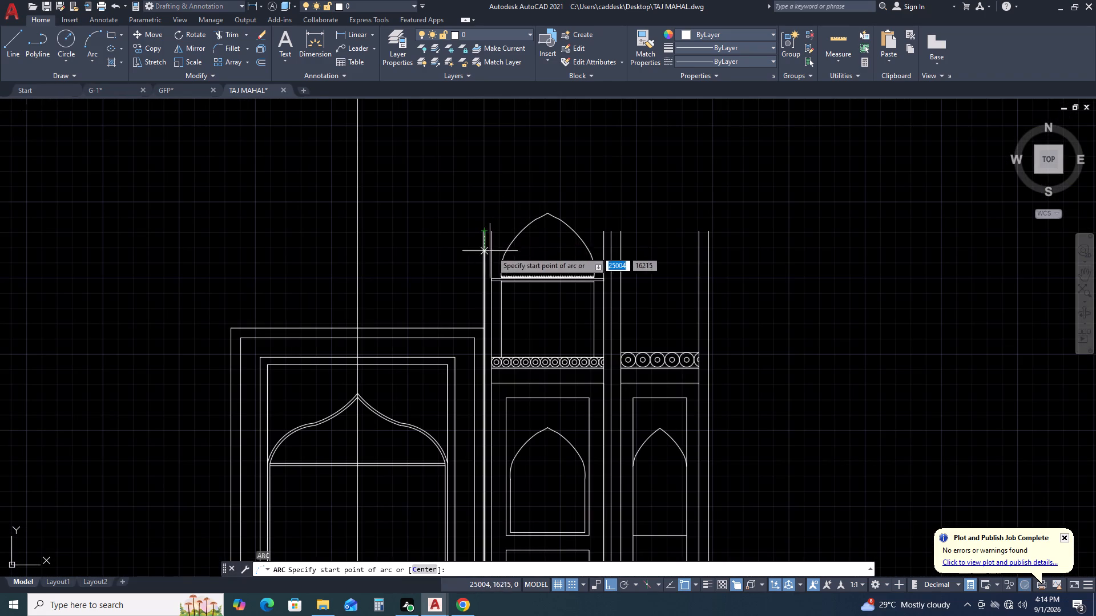
{"action": "scroll", "coordinate": [547, 226], "scroll_direction": "up", "scroll_amount": 2}
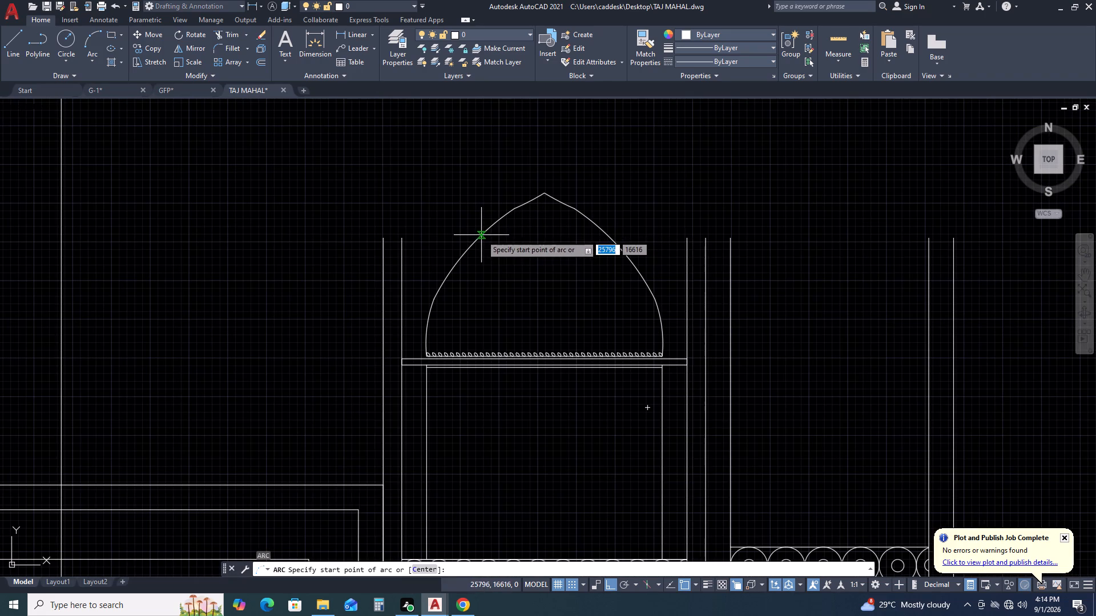
{"action": "left_click", "coordinate": [481, 235]}
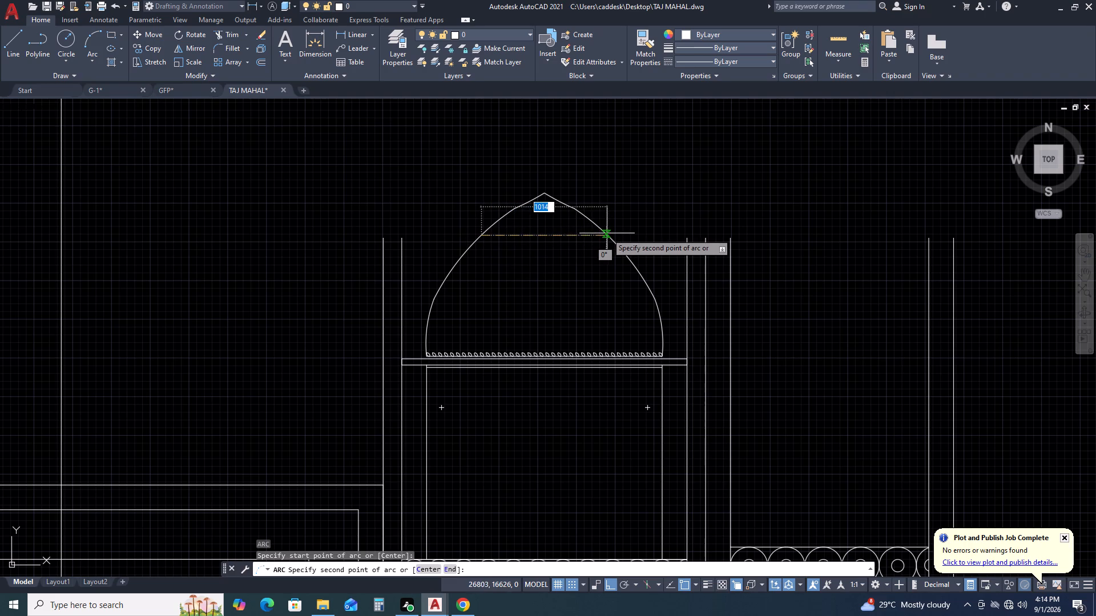
{"action": "left_click", "coordinate": [607, 234]}
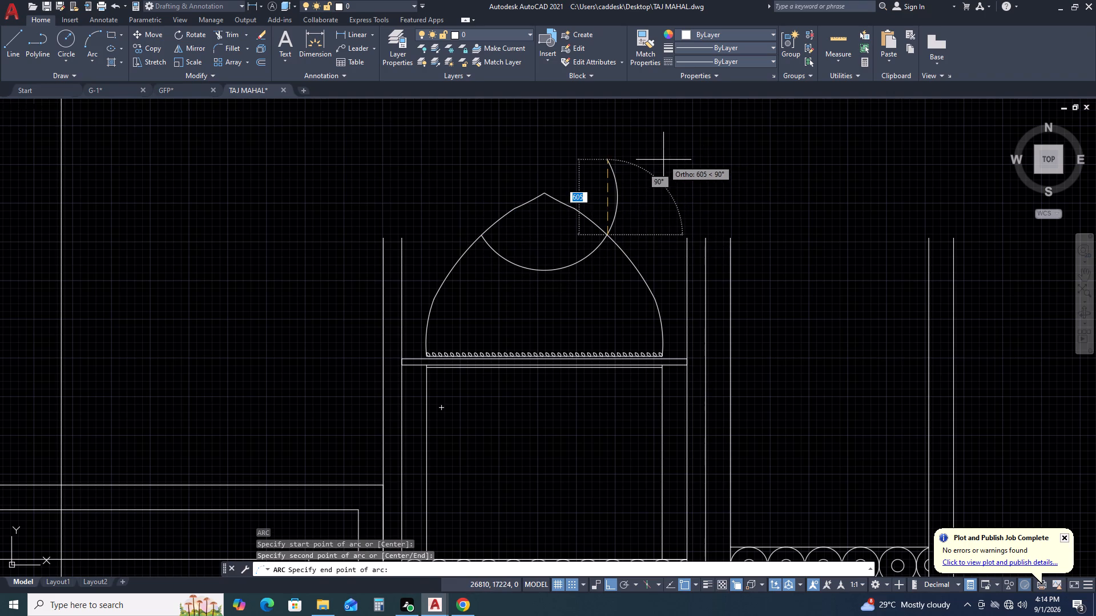
{"action": "left_click", "coordinate": [663, 159]}
Trim off the part of the new arc that extends outside the dome's right side.
{"action": "key", "text": "t"}
{"action": "key", "text": "r"}
{"action": "key", "text": "space"}
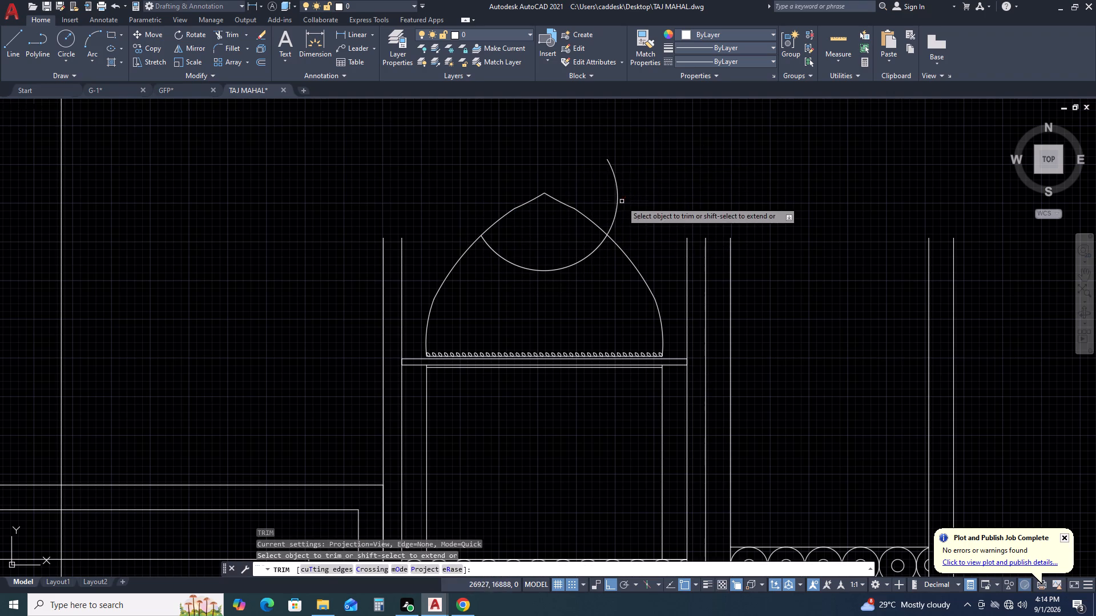
{"action": "left_click", "coordinate": [622, 201]}
{"action": "left_click_drag", "start_coordinate": [602, 171], "coordinate": [598, 165]}
{"action": "key", "text": "Escape"}
Flatten the arc inside the dome by raising its midpoint slightly, to a radius of about 717.
{"action": "left_click", "coordinate": [575, 252]}
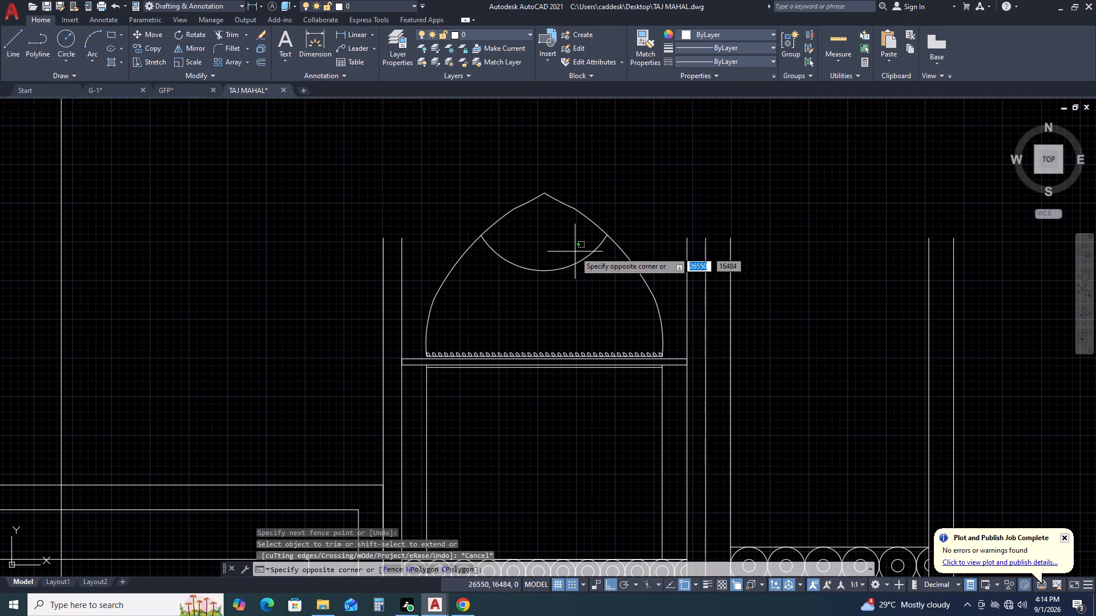
{"action": "left_click", "coordinate": [526, 279]}
{"action": "middle_click_drag", "start_coordinate": [521, 252], "coordinate": [367, 242]}
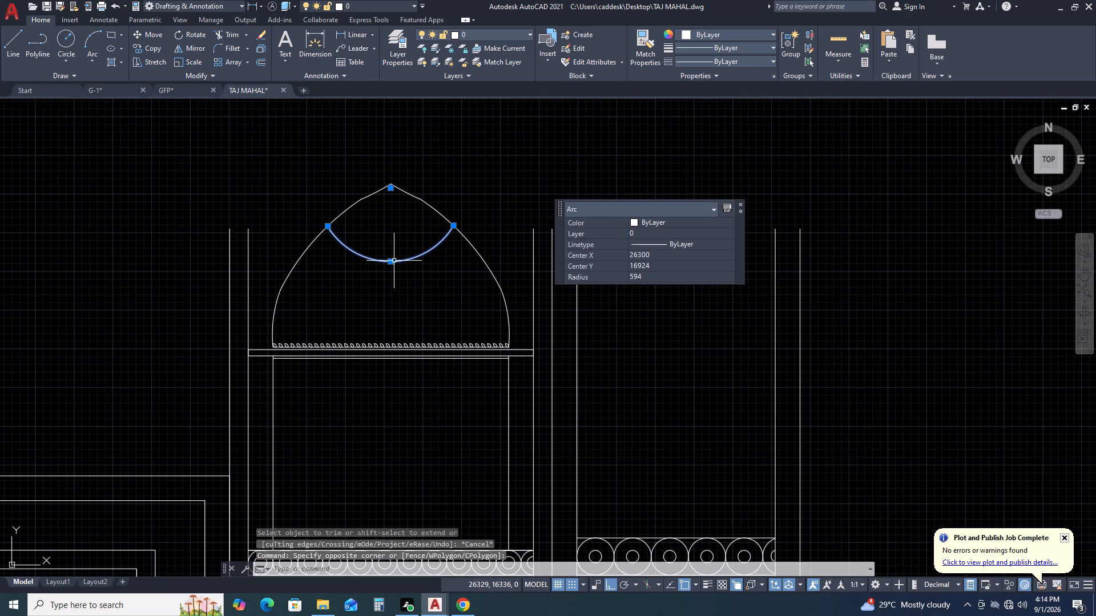
{"action": "left_click", "coordinate": [390, 261]}
{"action": "left_click", "coordinate": [388, 252]}
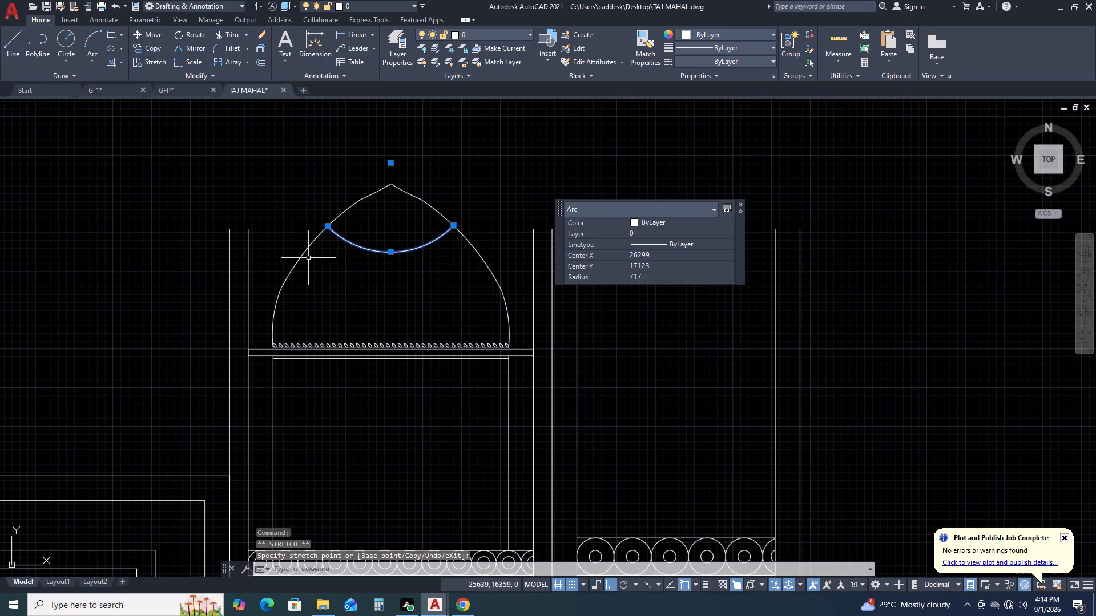
{"action": "middle_click_drag", "start_coordinate": [297, 258], "coordinate": [448, 322]}
{"action": "key", "text": "Escape"}
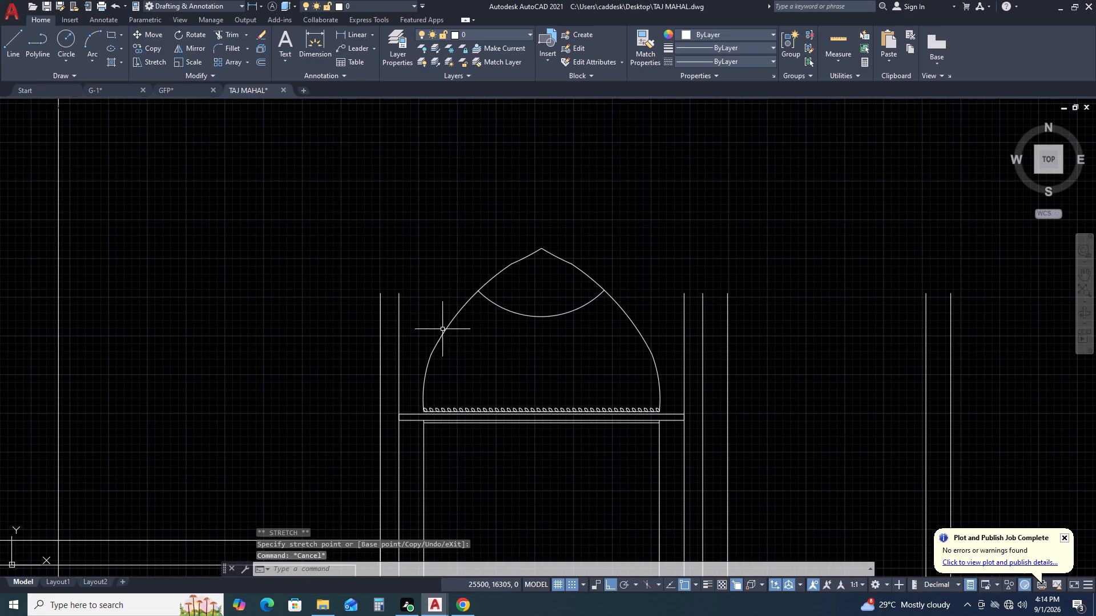
Offset the arc inside the dome by 20 toward the dome's tip.
{"action": "left_click", "coordinate": [534, 318]}
{"action": "type", "text": "O"}
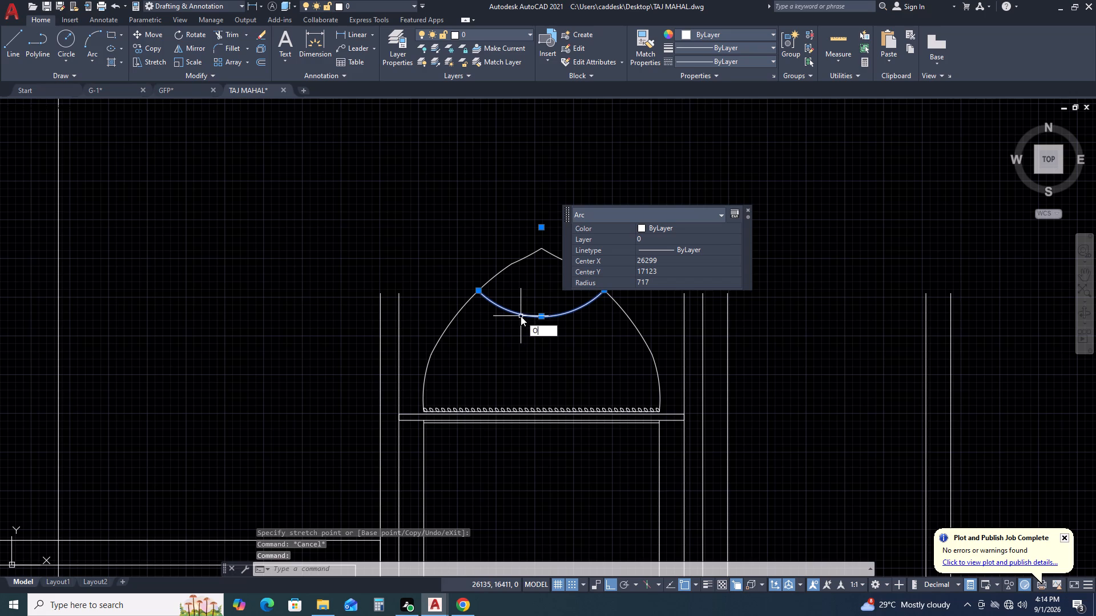
{"action": "key", "text": "space"}
{"action": "key", "text": "space"}
{"action": "left_click", "coordinate": [538, 289]}
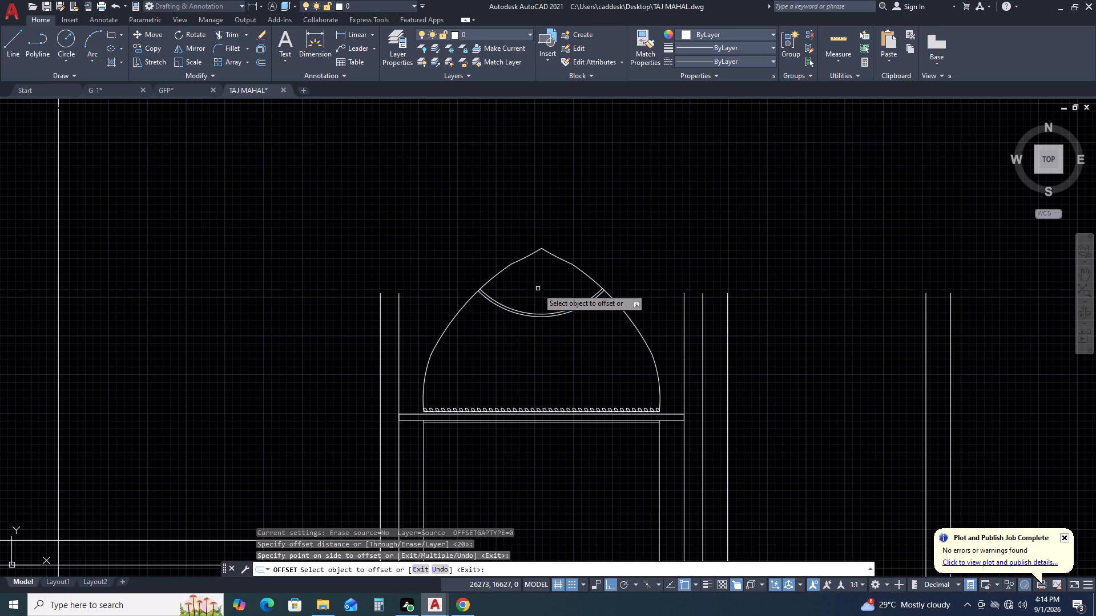
Draw a sloping line about 559 long from the left part of the dome's inner arc to the dome's tip.
{"action": "key", "text": "Escape"}
{"action": "scroll", "coordinate": [527, 330], "scroll_direction": "up", "scroll_amount": 1}
{"action": "scroll", "coordinate": [531, 269], "scroll_direction": "up", "scroll_amount": 1}
{"action": "middle_click_drag", "start_coordinate": [531, 266], "coordinate": [531, 319]}
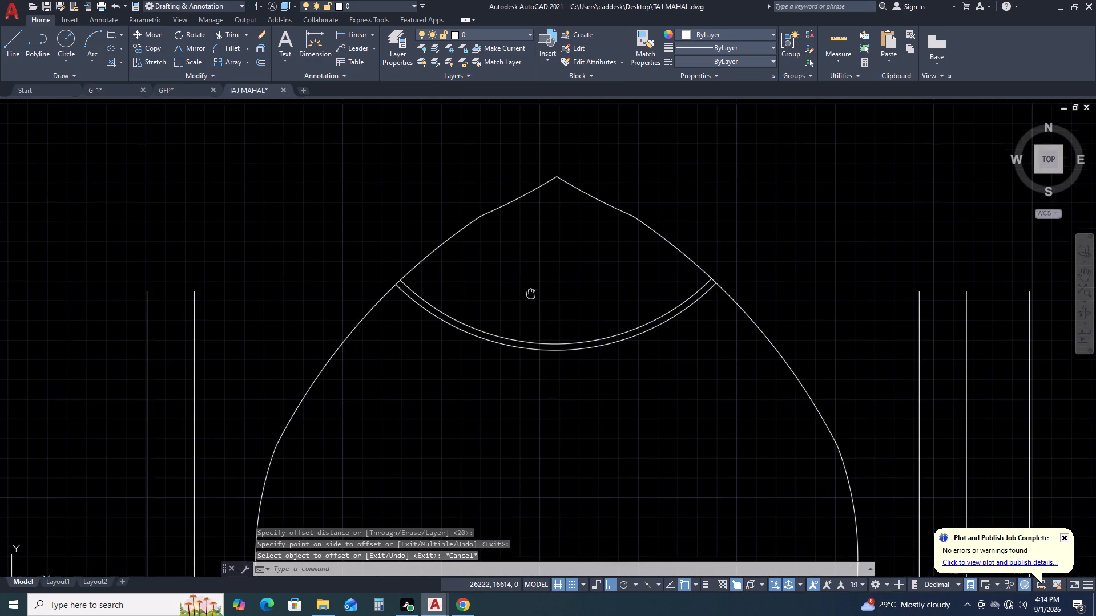
{"action": "middle_click_drag", "start_coordinate": [531, 319], "coordinate": [531, 325]}
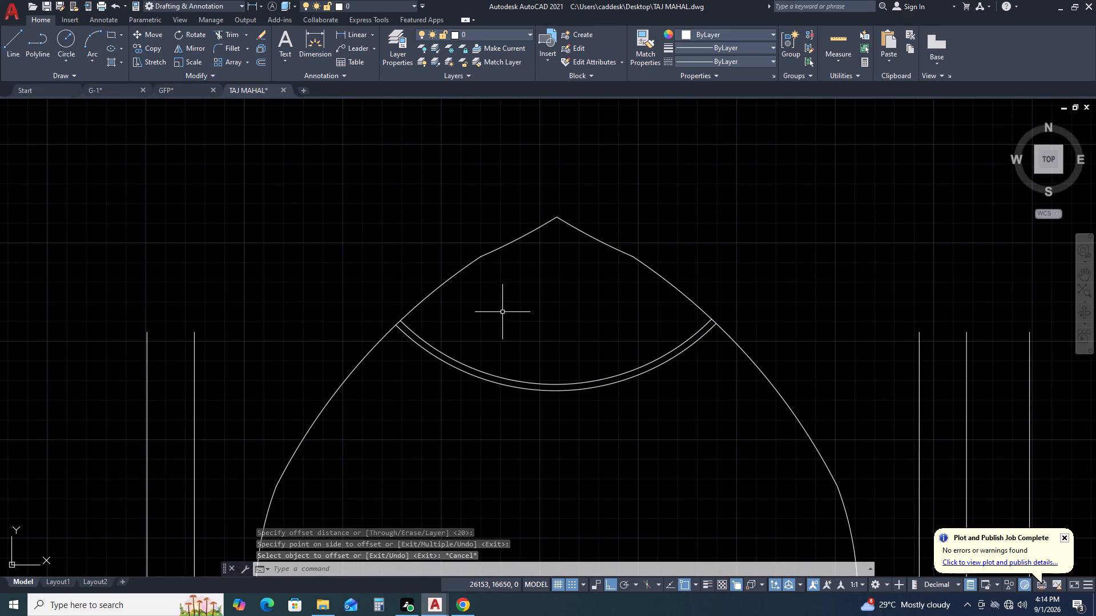
{"action": "type", "text": "L"}
{"action": "key", "text": "space"}
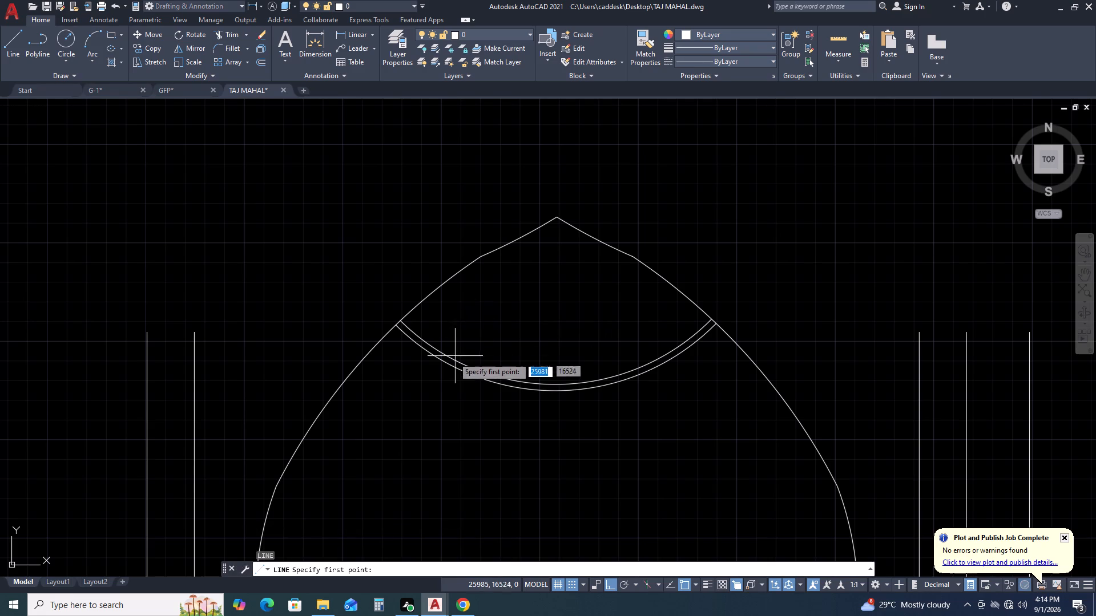
{"action": "left_click", "coordinate": [453, 358]}
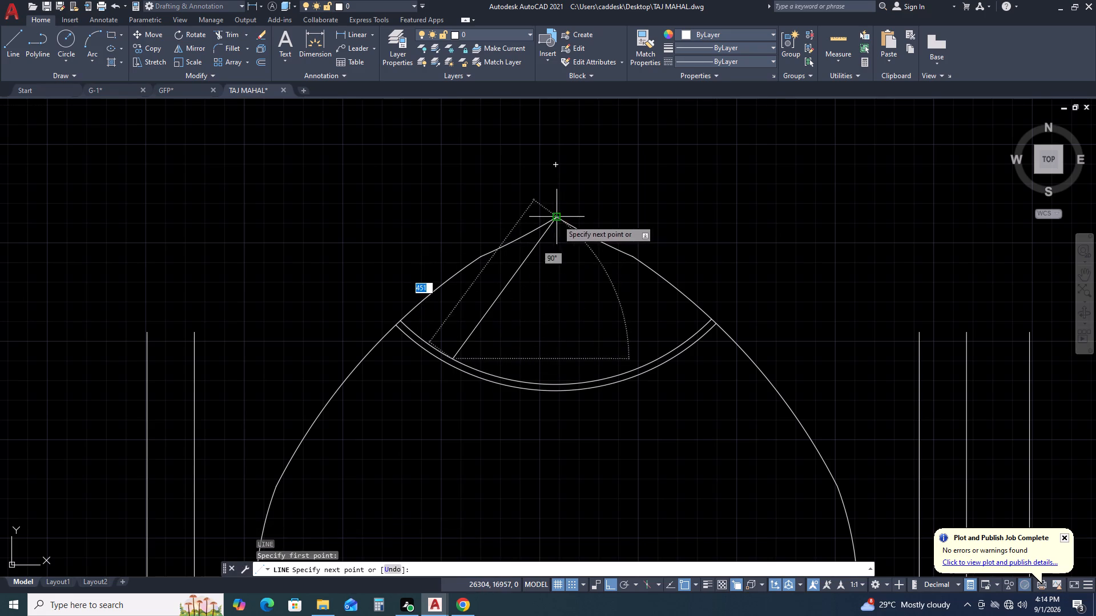
{"action": "left_click", "coordinate": [556, 220]}
{"action": "key", "text": "space"}
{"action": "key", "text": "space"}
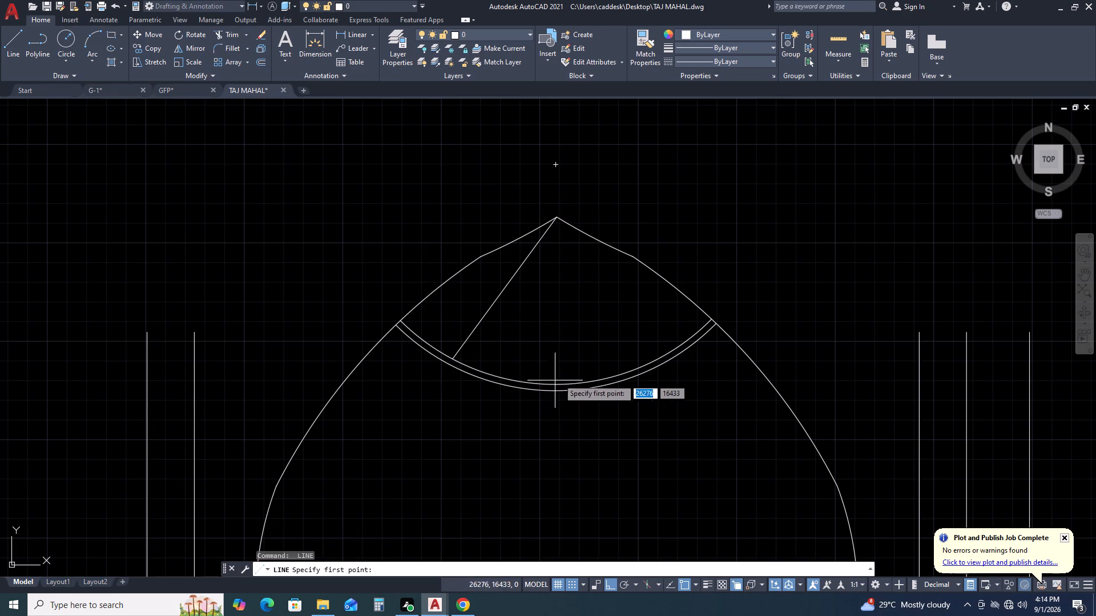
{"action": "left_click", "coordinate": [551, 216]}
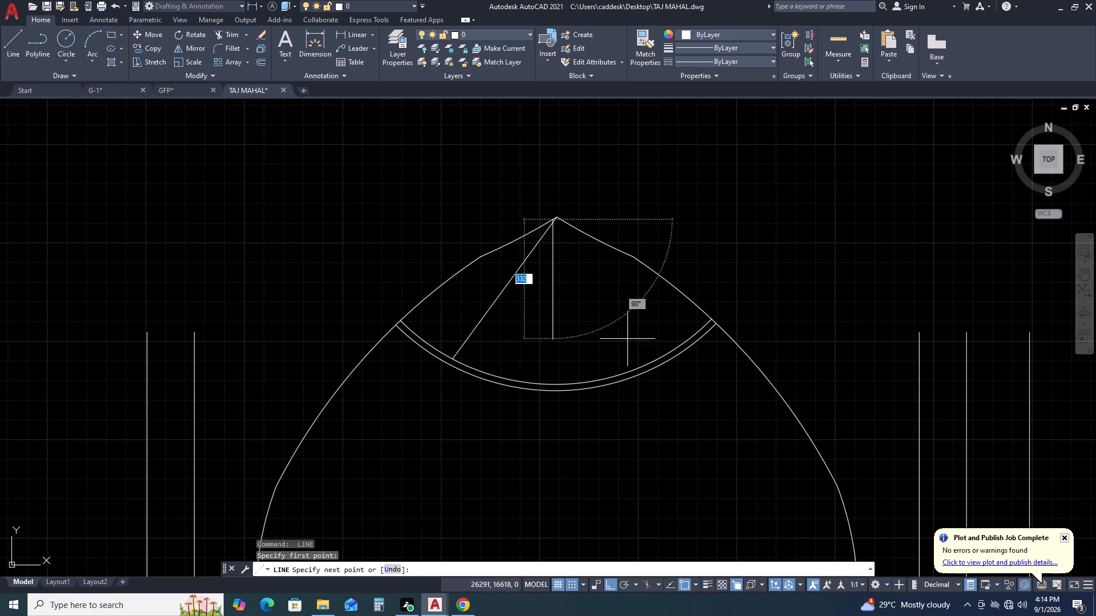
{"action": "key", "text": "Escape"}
Mirror the sloping line about the vertical axis through the dome's tip, keeping the original.
{"action": "left_click_drag", "start_coordinate": [540, 264], "coordinate": [518, 258]}
{"action": "left_click", "coordinate": [499, 253]}
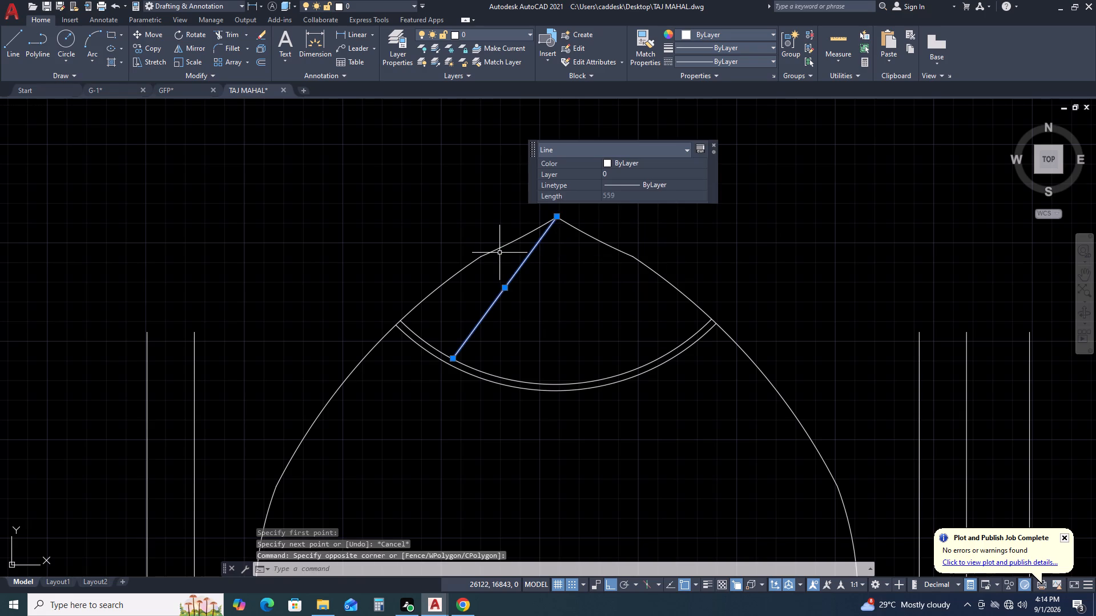
{"action": "type", "text": "MI"}
{"action": "key", "text": "space"}
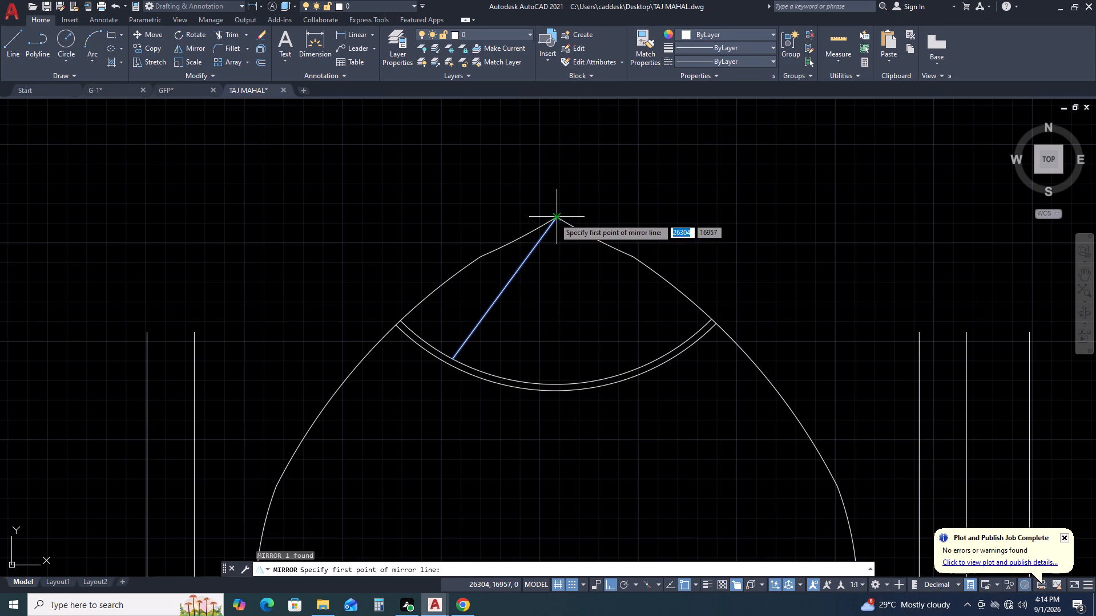
{"action": "left_click", "coordinate": [554, 218]}
{"action": "left_click", "coordinate": [543, 174]}
{"action": "left_click_drag", "start_coordinate": [569, 215], "coordinate": [543, 174]}
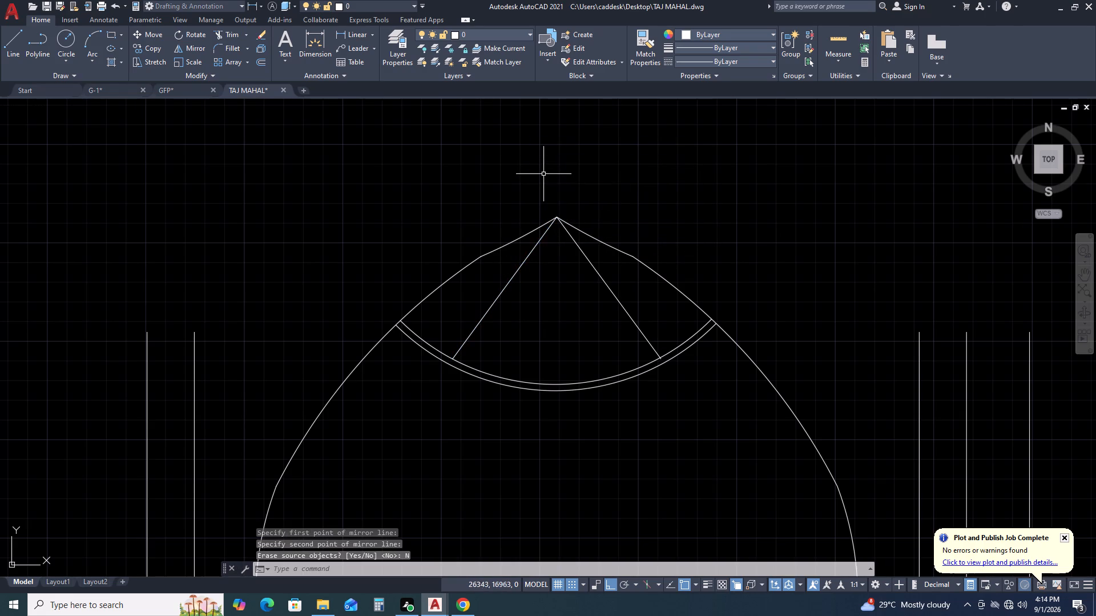
Draw two steeper lines from the dome's inner arc to its tip, one on each side of the centre, between the outer sloping lines.
{"action": "key", "text": "l"}
{"action": "key", "text": "space"}
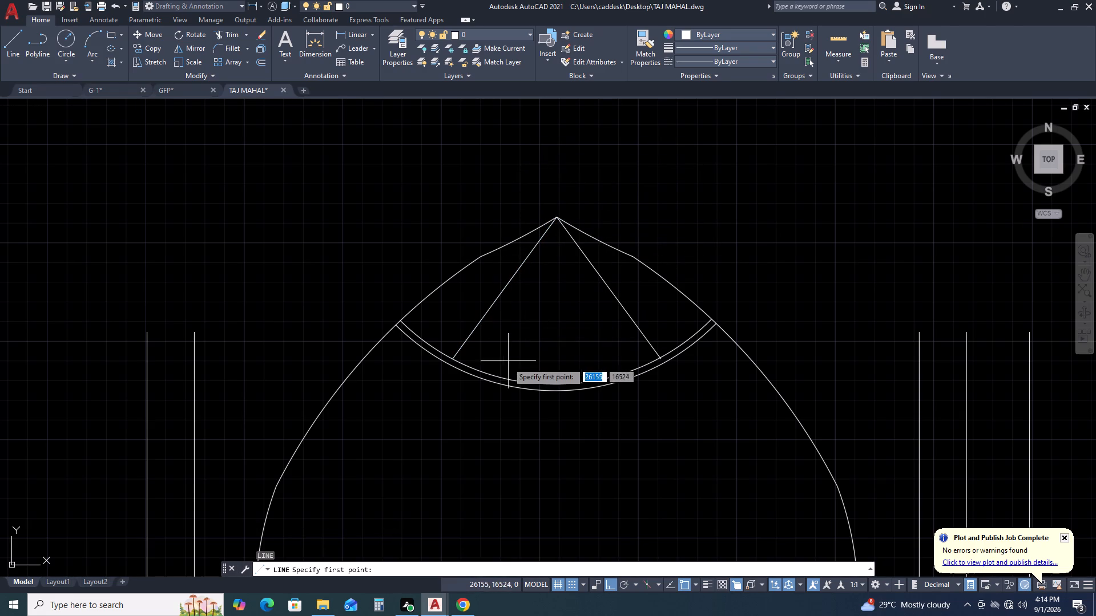
{"action": "left_click", "coordinate": [499, 376]}
{"action": "left_click", "coordinate": [553, 215]}
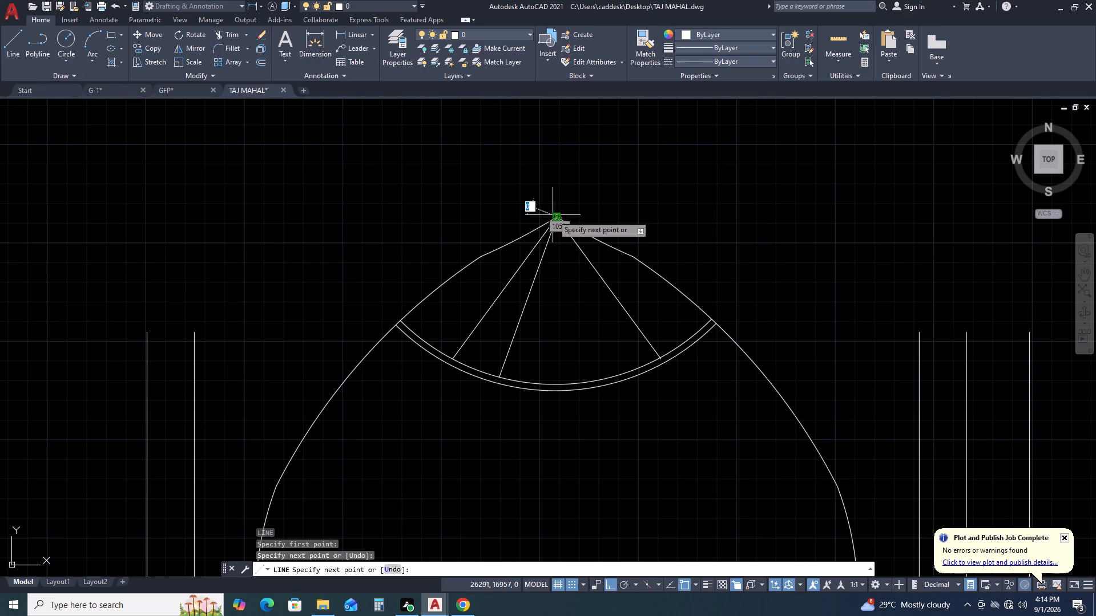
{"action": "key", "text": "space"}
{"action": "key", "text": "space"}
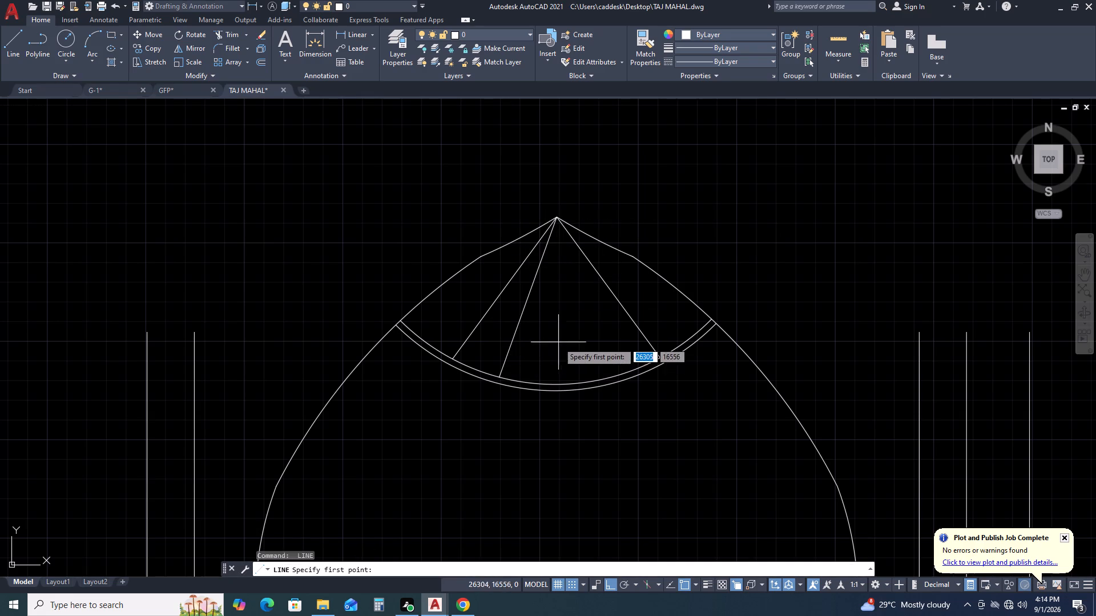
{"action": "left_click_drag", "start_coordinate": [617, 377], "coordinate": [613, 370]}
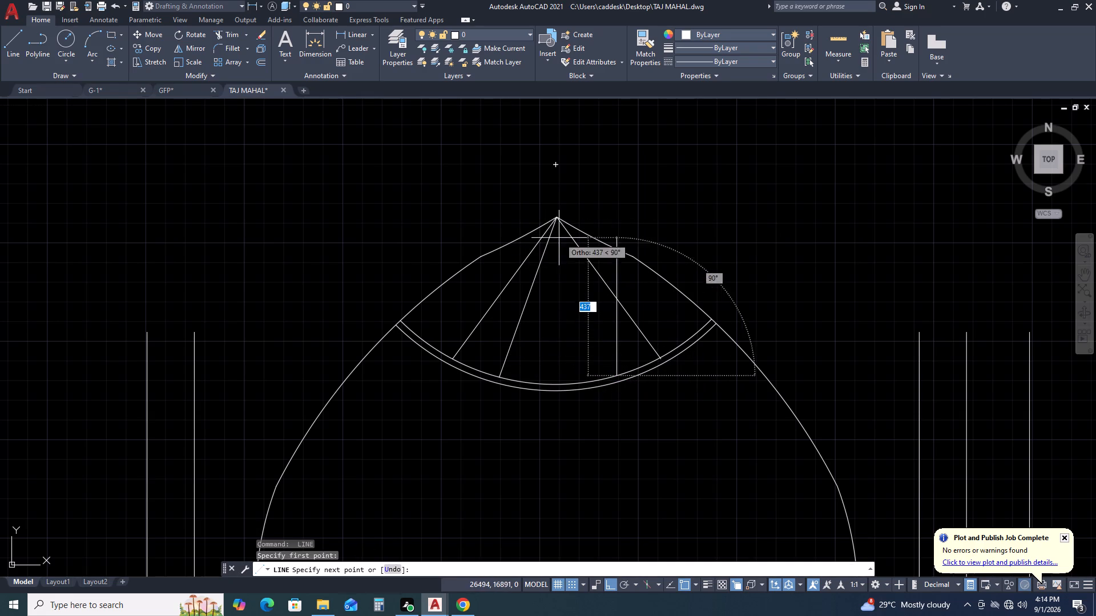
{"action": "left_click", "coordinate": [558, 216]}
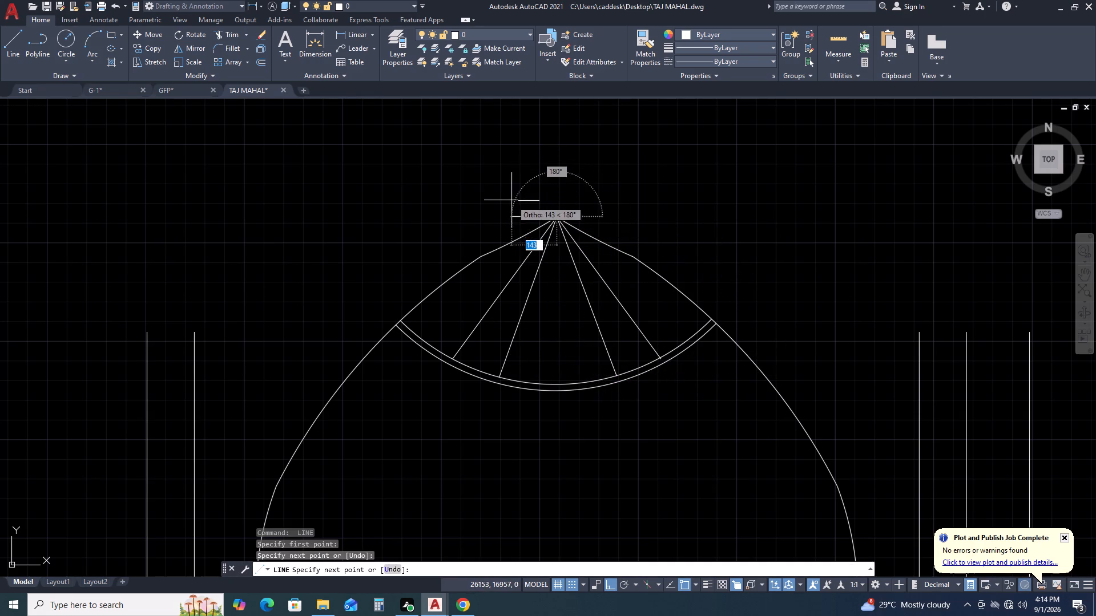
{"action": "key", "text": "Escape"}
Review the dome's radiating lines and the overall front elevation.
{"action": "scroll", "coordinate": [584, 317], "scroll_direction": "up", "scroll_amount": 2}
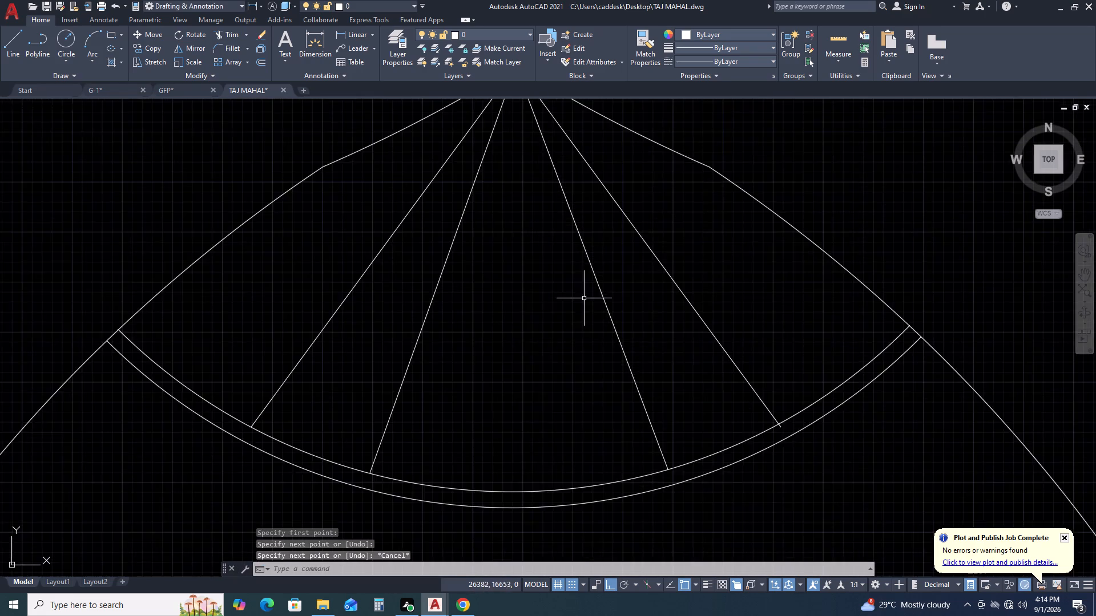
{"action": "scroll", "coordinate": [591, 289], "scroll_direction": "down", "scroll_amount": 6}
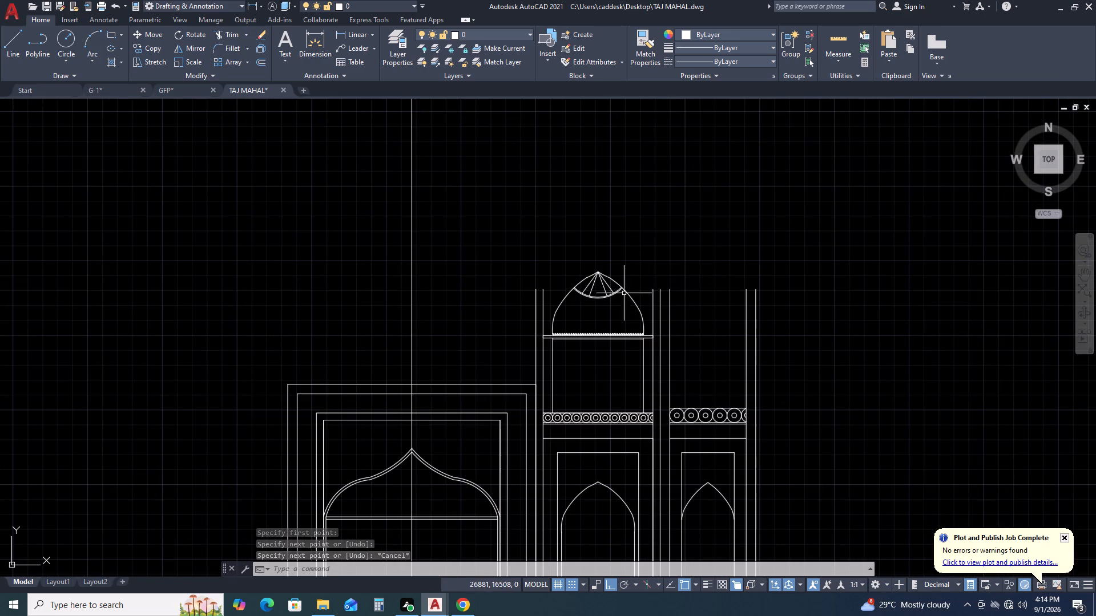
{"action": "scroll", "coordinate": [624, 293], "scroll_direction": "up", "scroll_amount": 1}
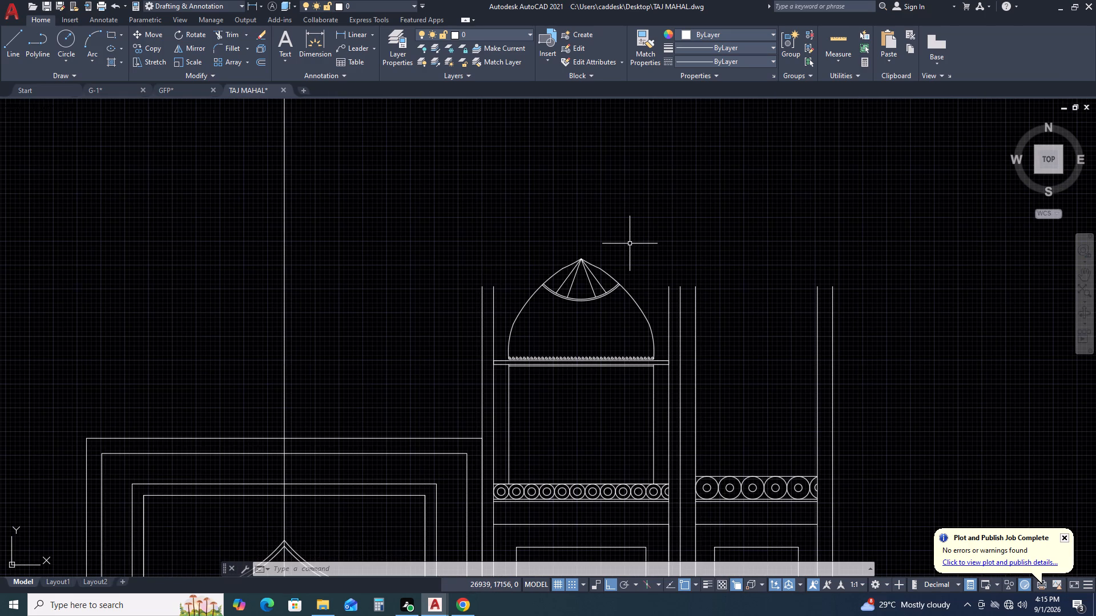
{"action": "scroll", "coordinate": [617, 247], "scroll_direction": "down", "scroll_amount": 4}
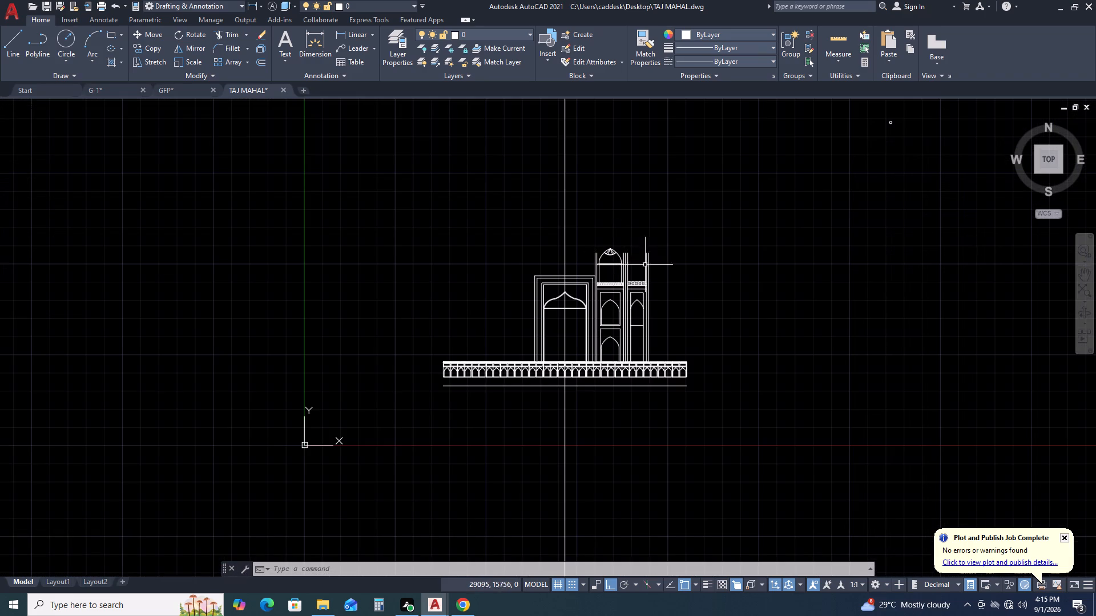
{"action": "middle_click_drag", "start_coordinate": [655, 303], "coordinate": [589, 209]}
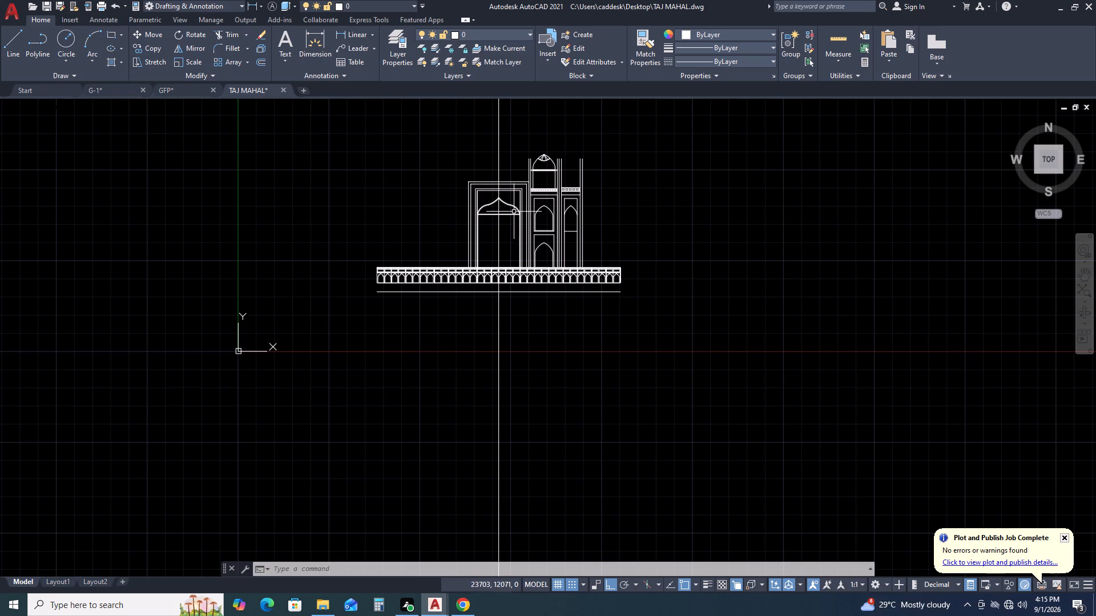
{"action": "middle_click_drag", "start_coordinate": [610, 170], "coordinate": [565, 189]}
{"action": "middle_click_drag", "start_coordinate": [529, 204], "coordinate": [456, 229]}
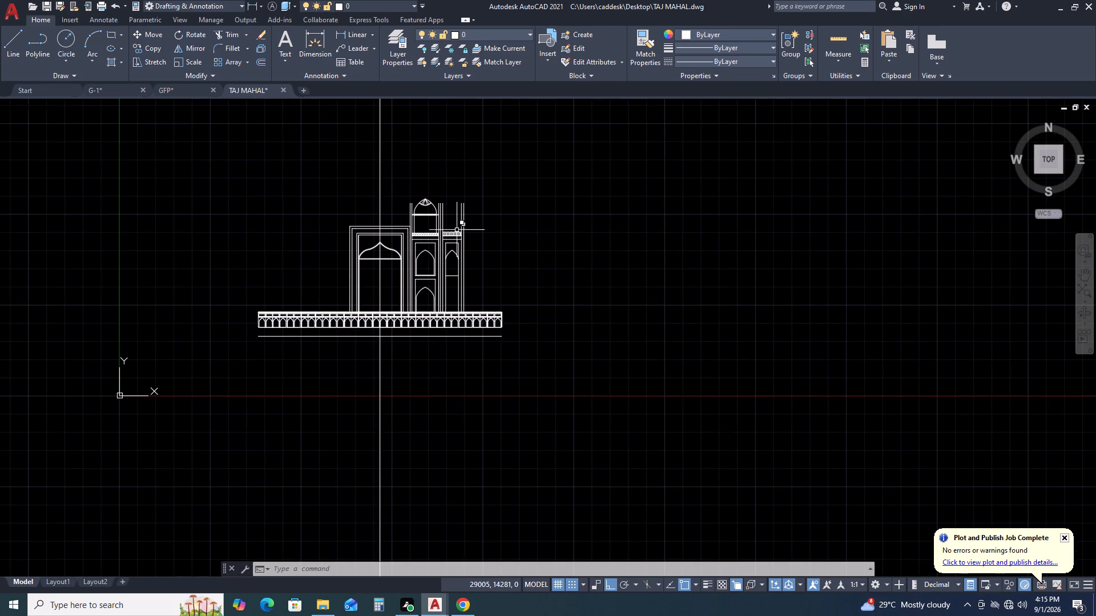
Draw a vertical line about 960 long upward from the base midpoint of the panel between the dome and the circle band.
{"action": "scroll", "coordinate": [441, 222], "scroll_direction": "up", "scroll_amount": 3}
{"action": "middle_click_drag", "start_coordinate": [374, 234], "coordinate": [547, 261]}
{"action": "scroll", "coordinate": [544, 264], "scroll_direction": "up", "scroll_amount": 1}
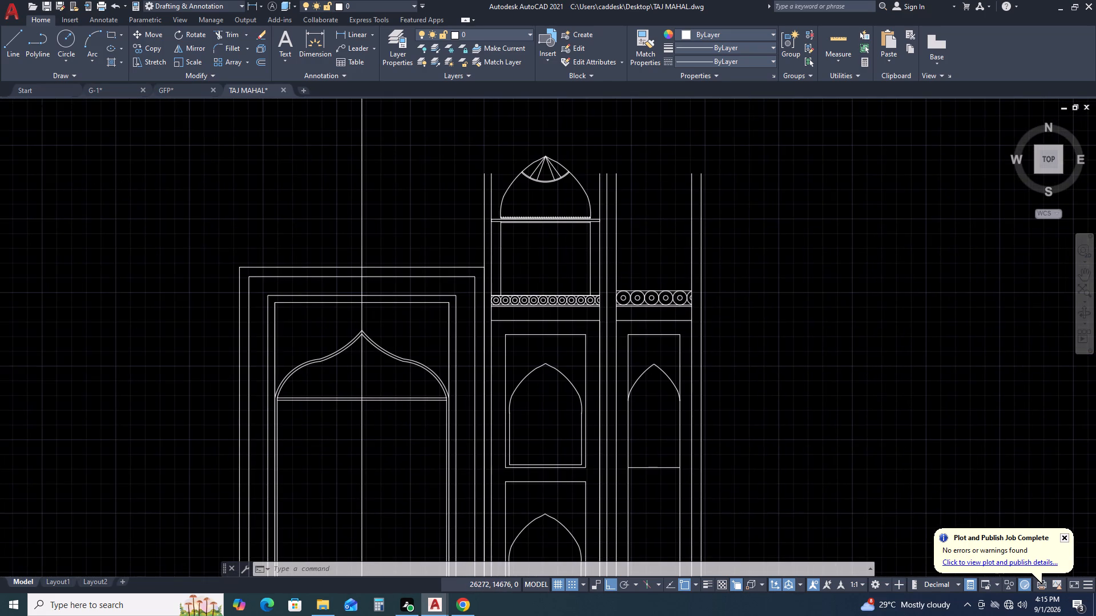
{"action": "scroll", "coordinate": [544, 264], "scroll_direction": "up", "scroll_amount": 1}
{"action": "scroll", "coordinate": [547, 264], "scroll_direction": "down", "scroll_amount": 2}
{"action": "scroll", "coordinate": [548, 264], "scroll_direction": "up", "scroll_amount": 3}
{"action": "middle_click_drag", "start_coordinate": [503, 261], "coordinate": [602, 270]}
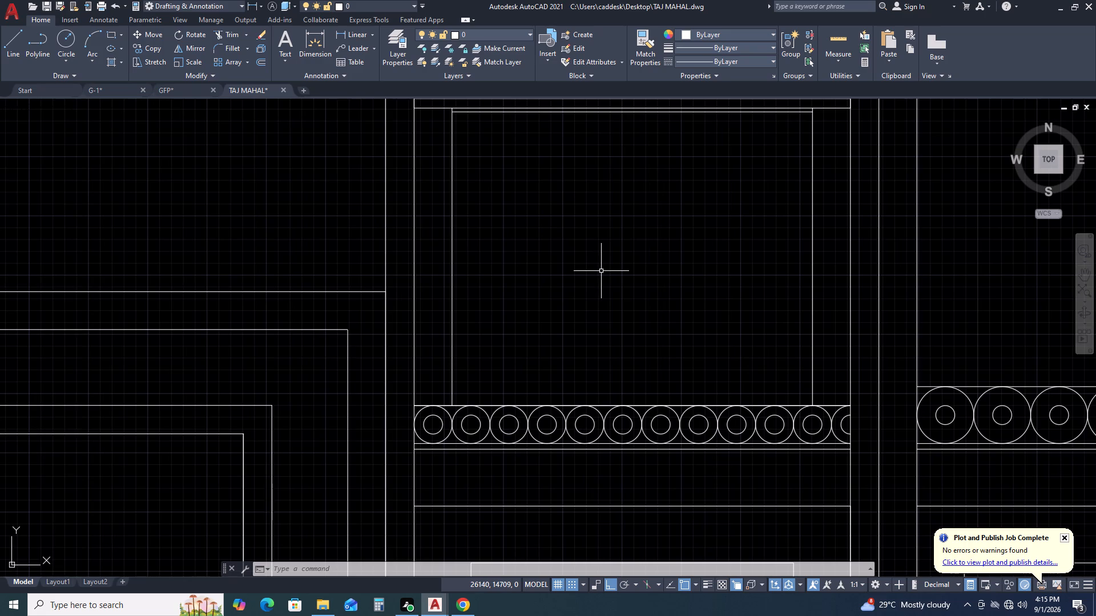
{"action": "key", "text": "l"}
{"action": "key", "text": "space"}
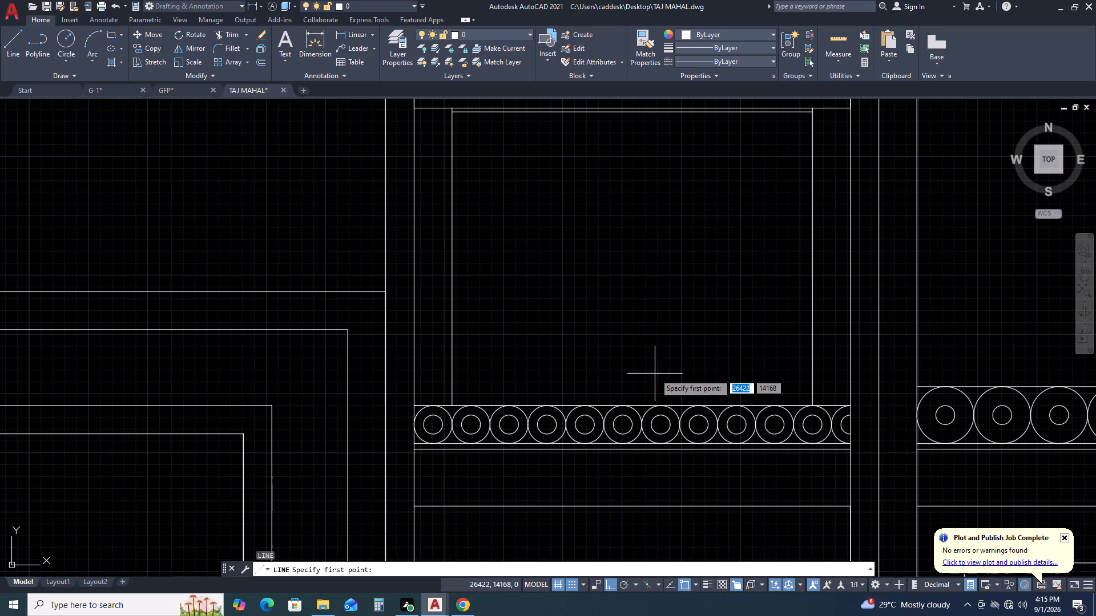
{"action": "left_click_drag", "start_coordinate": [631, 406], "coordinate": [632, 399]}
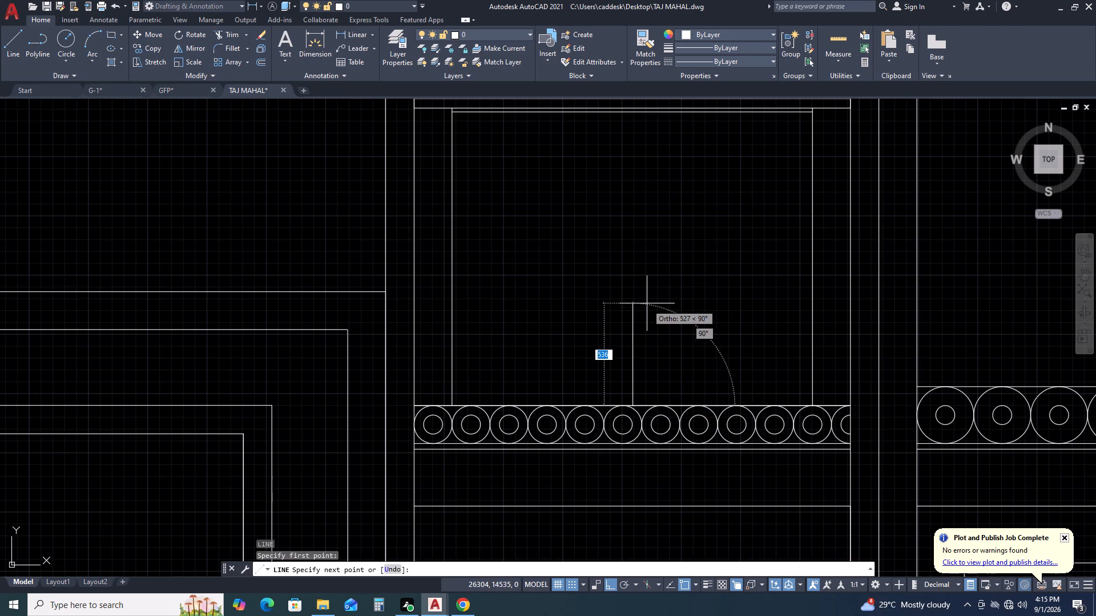
{"action": "left_click", "coordinate": [631, 224]}
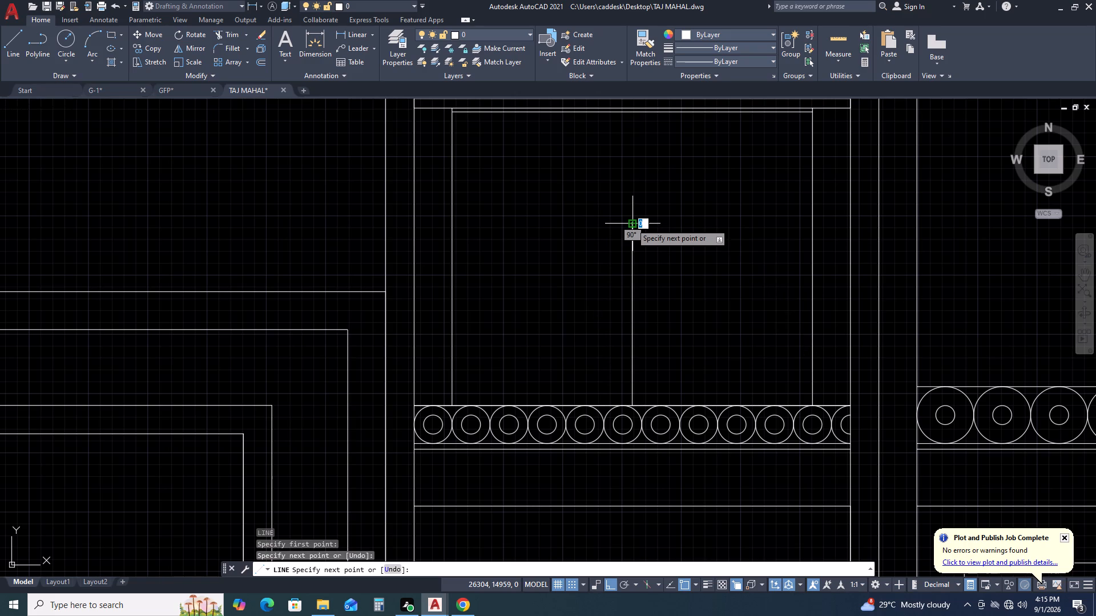
{"action": "key", "text": "Escape"}
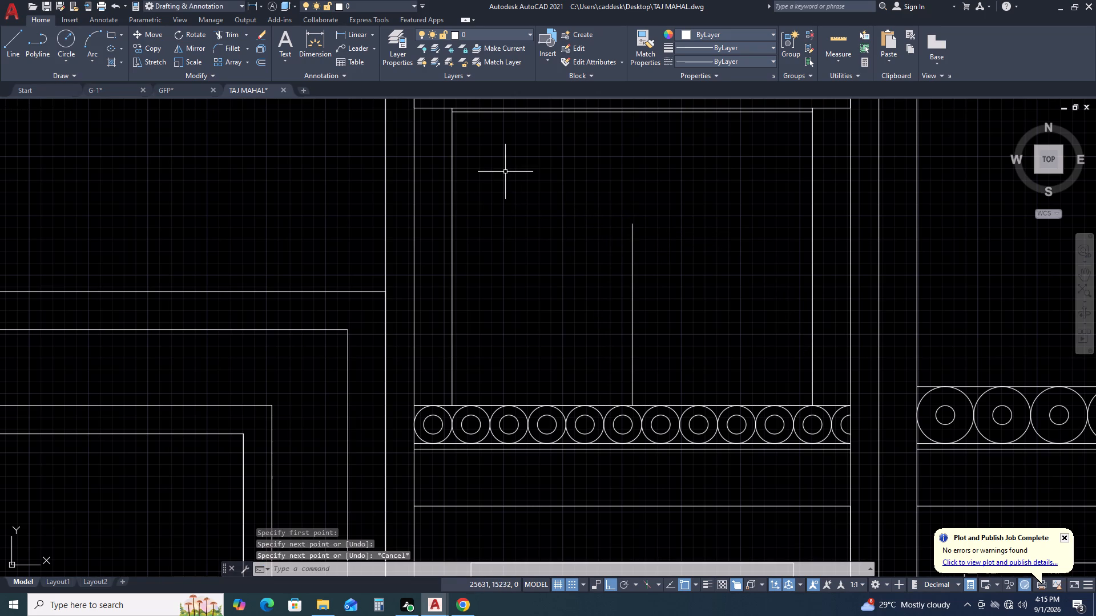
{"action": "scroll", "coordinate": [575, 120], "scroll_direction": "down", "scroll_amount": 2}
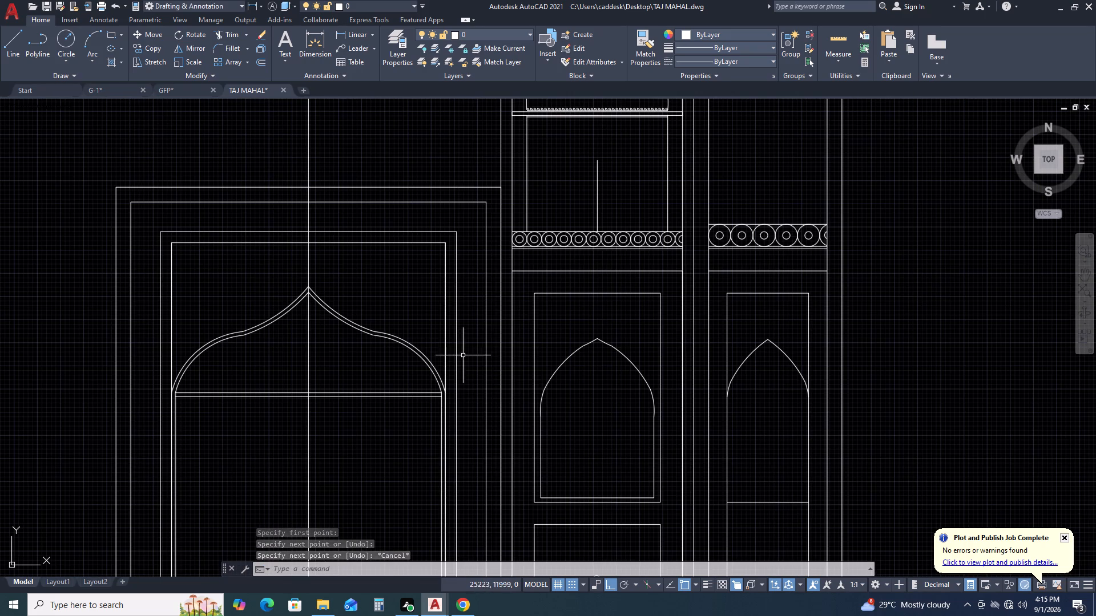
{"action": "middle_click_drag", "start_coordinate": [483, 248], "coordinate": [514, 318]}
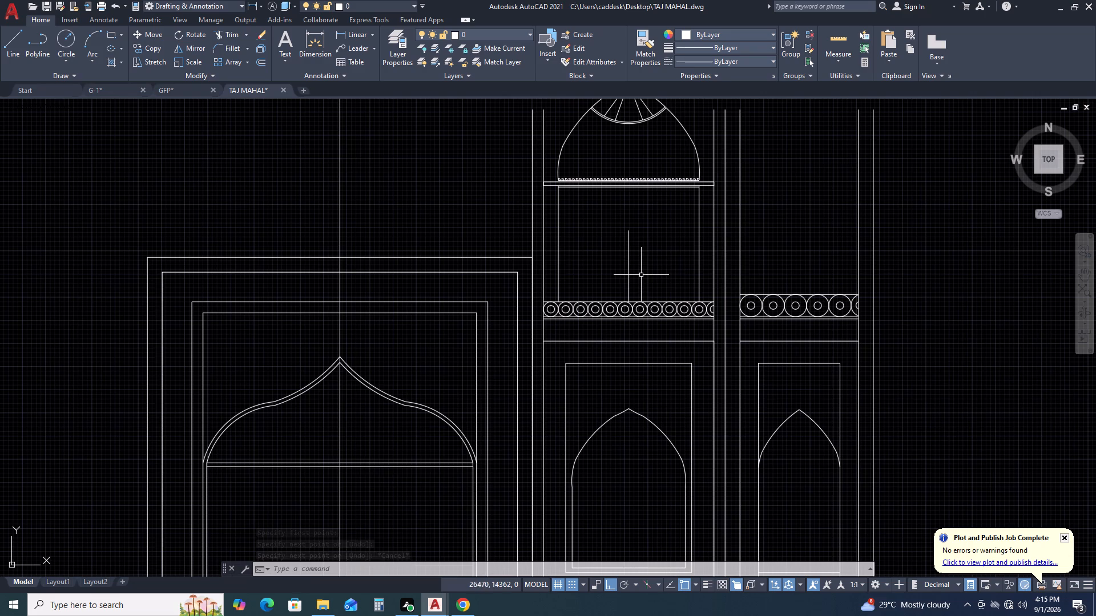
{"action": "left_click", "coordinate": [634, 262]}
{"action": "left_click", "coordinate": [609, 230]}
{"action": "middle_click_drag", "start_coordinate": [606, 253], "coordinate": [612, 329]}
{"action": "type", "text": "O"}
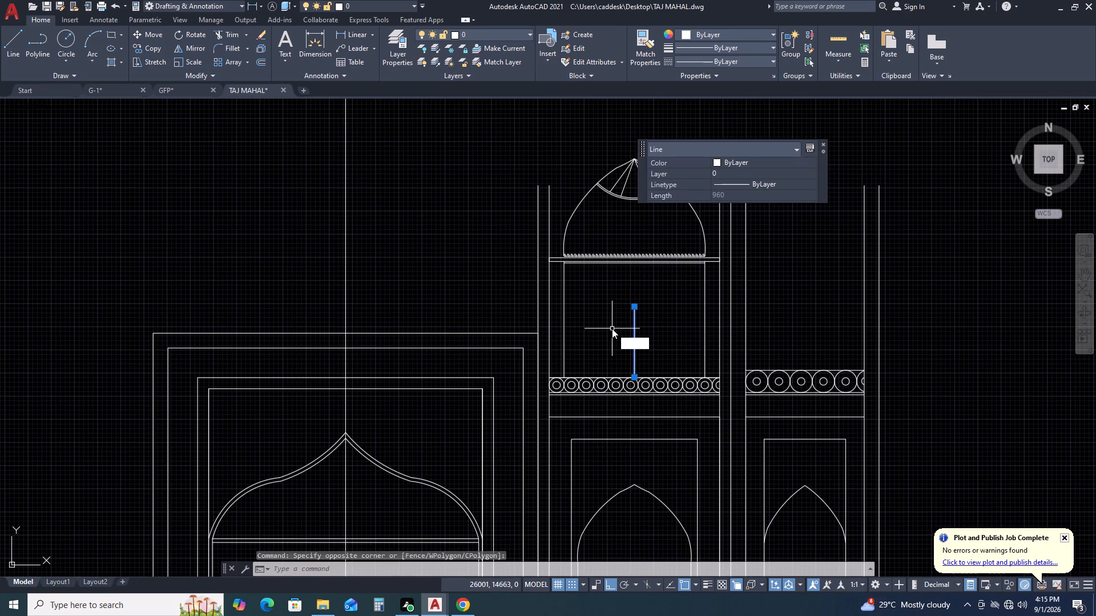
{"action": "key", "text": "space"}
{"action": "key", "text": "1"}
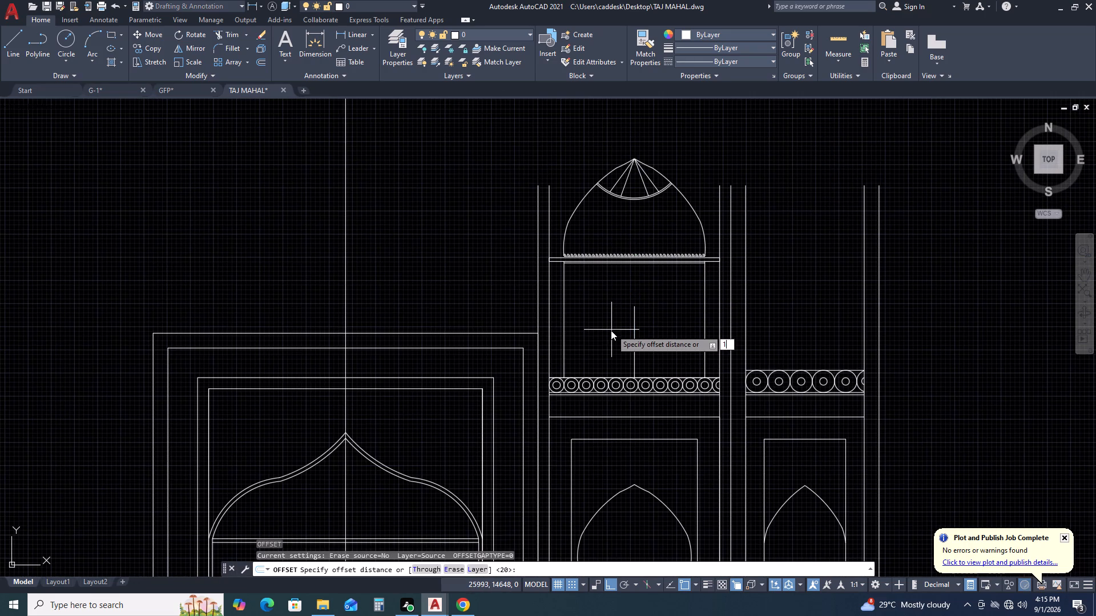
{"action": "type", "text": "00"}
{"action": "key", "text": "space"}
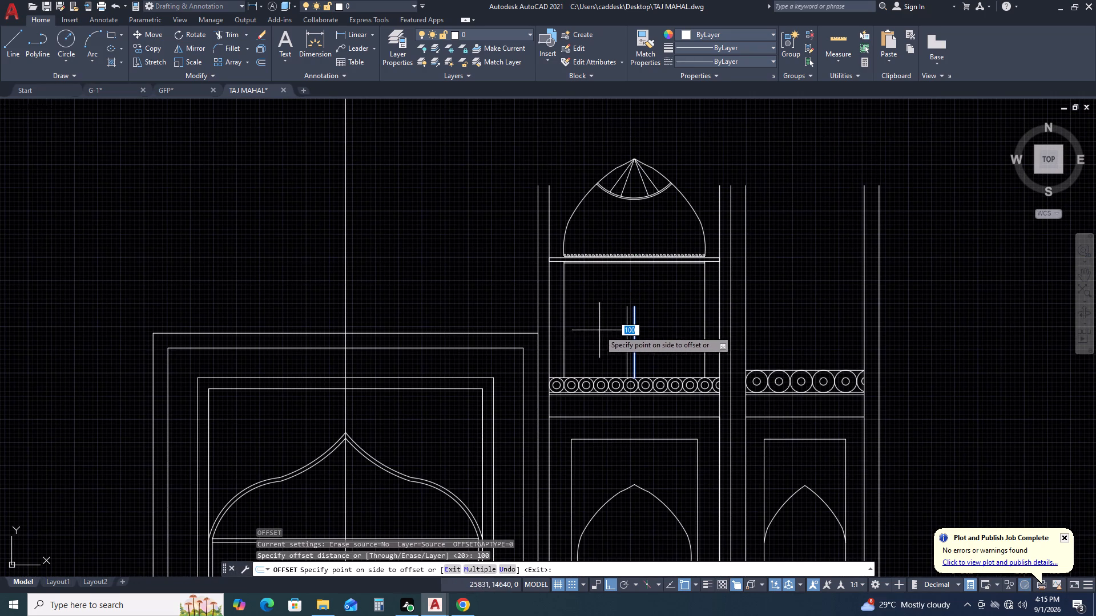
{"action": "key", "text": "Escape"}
Copy the panel's central vertical line to both sides, about 350 away each, with the bases on the circle band's top edge.
{"action": "left_click", "coordinate": [643, 330]}
{"action": "left_click", "coordinate": [628, 307]}
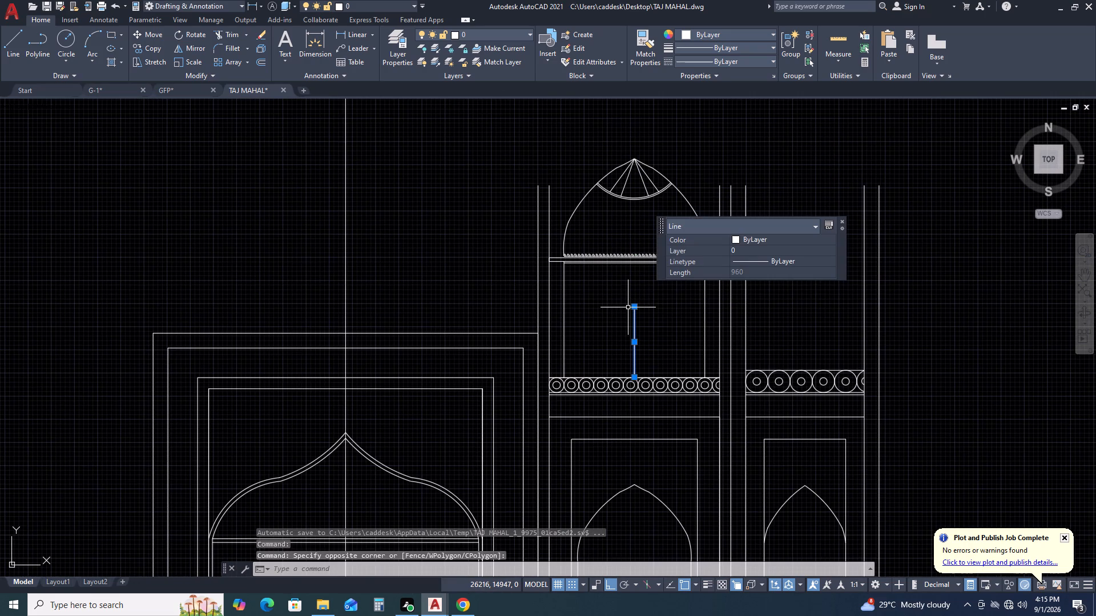
{"action": "key", "text": "c"}
{"action": "key", "text": "o"}
{"action": "key", "text": "space"}
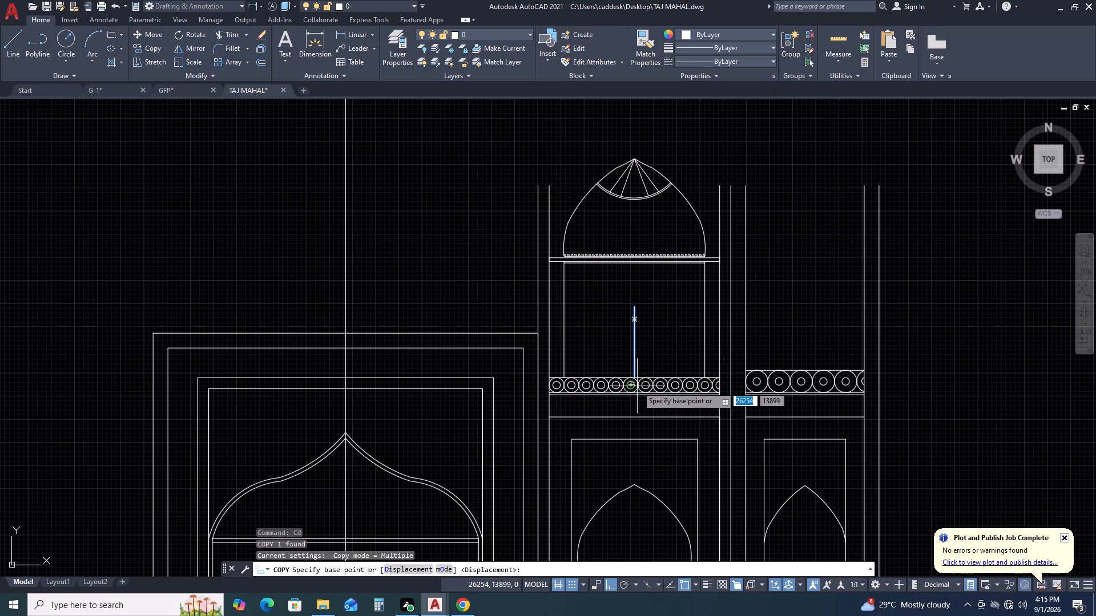
{"action": "scroll", "coordinate": [638, 380], "scroll_direction": "up", "scroll_amount": 2}
{"action": "left_click", "coordinate": [629, 375]}
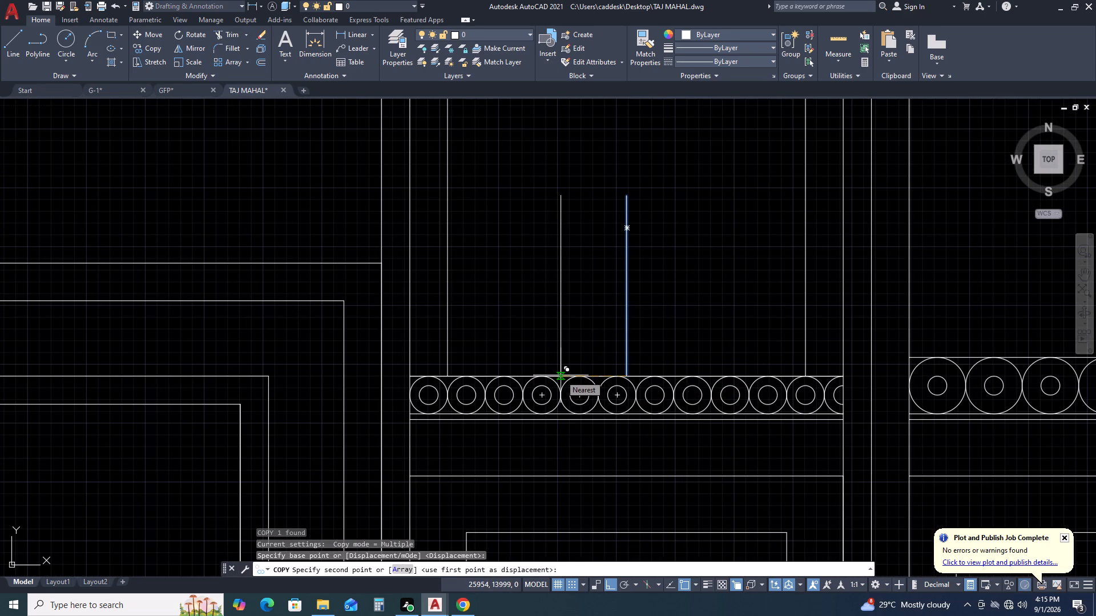
{"action": "left_click", "coordinate": [561, 375]}
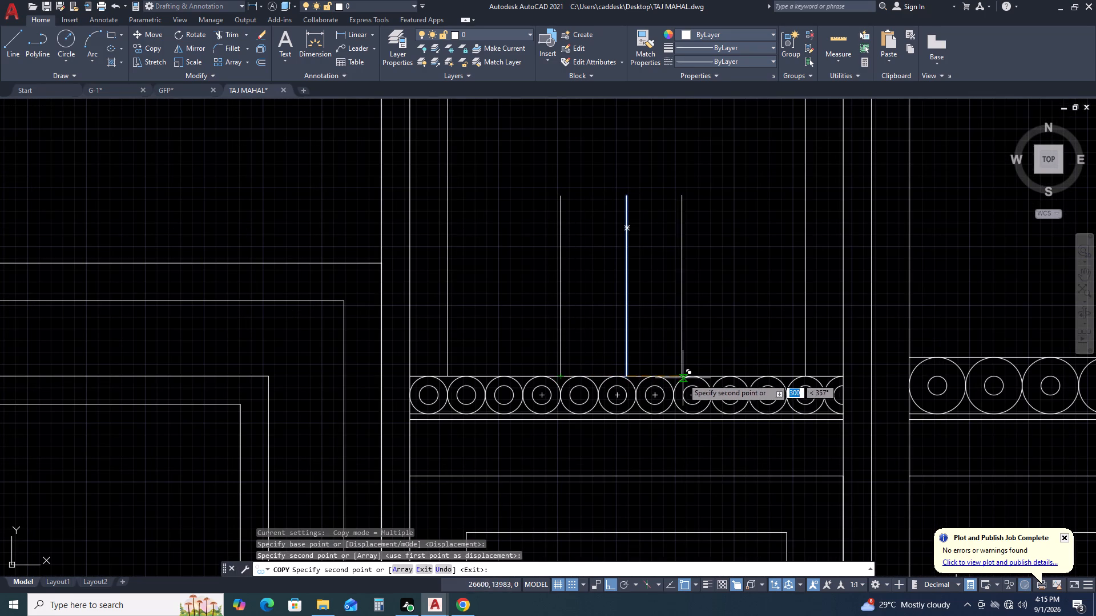
{"action": "double_click", "coordinate": [690, 377]}
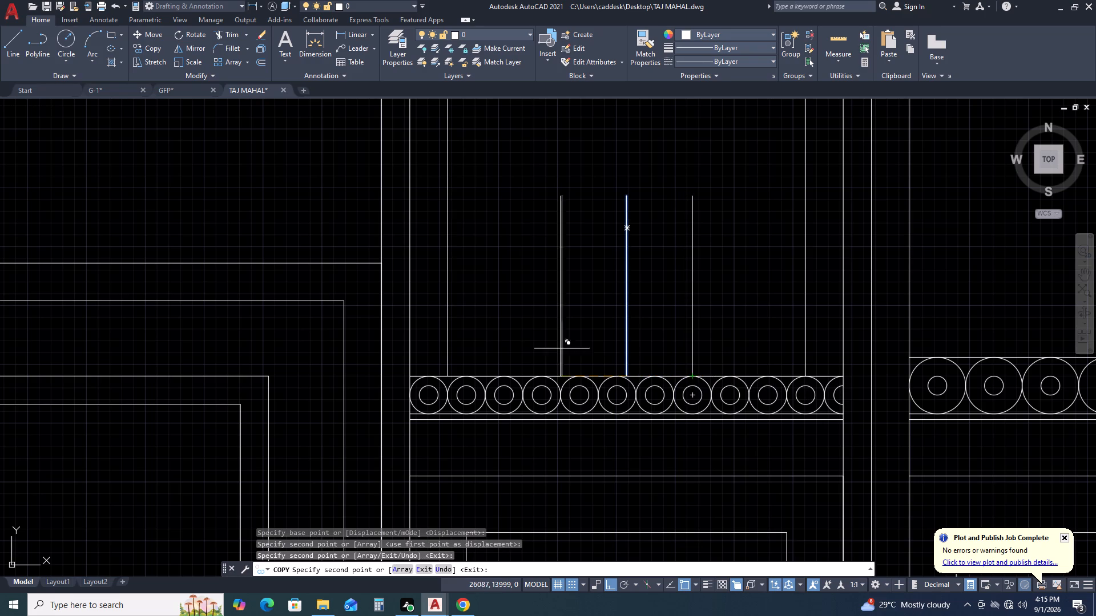
{"action": "key", "text": "Escape"}
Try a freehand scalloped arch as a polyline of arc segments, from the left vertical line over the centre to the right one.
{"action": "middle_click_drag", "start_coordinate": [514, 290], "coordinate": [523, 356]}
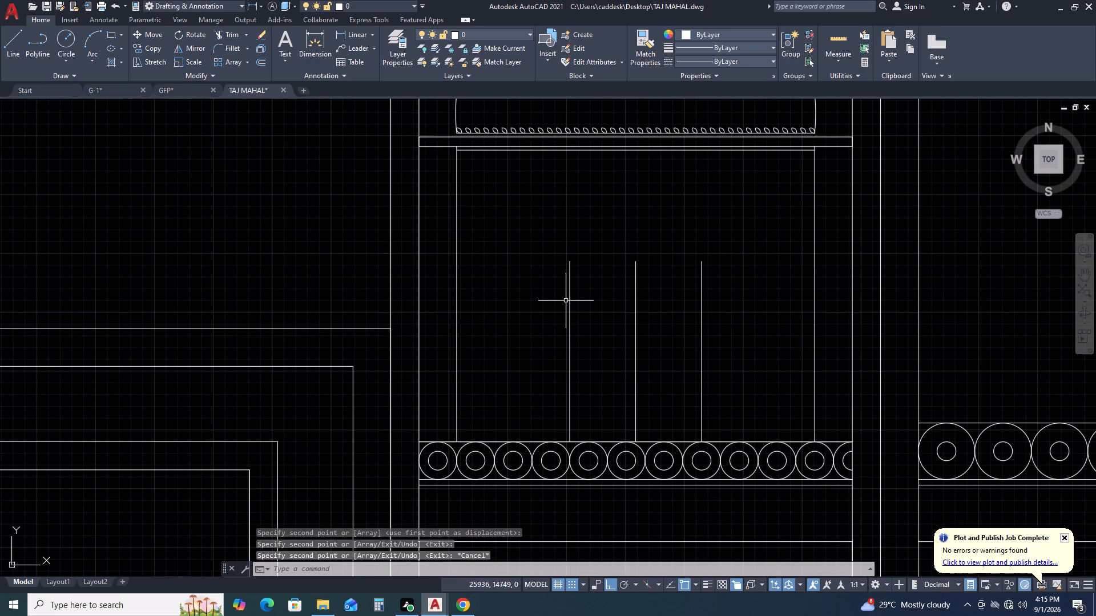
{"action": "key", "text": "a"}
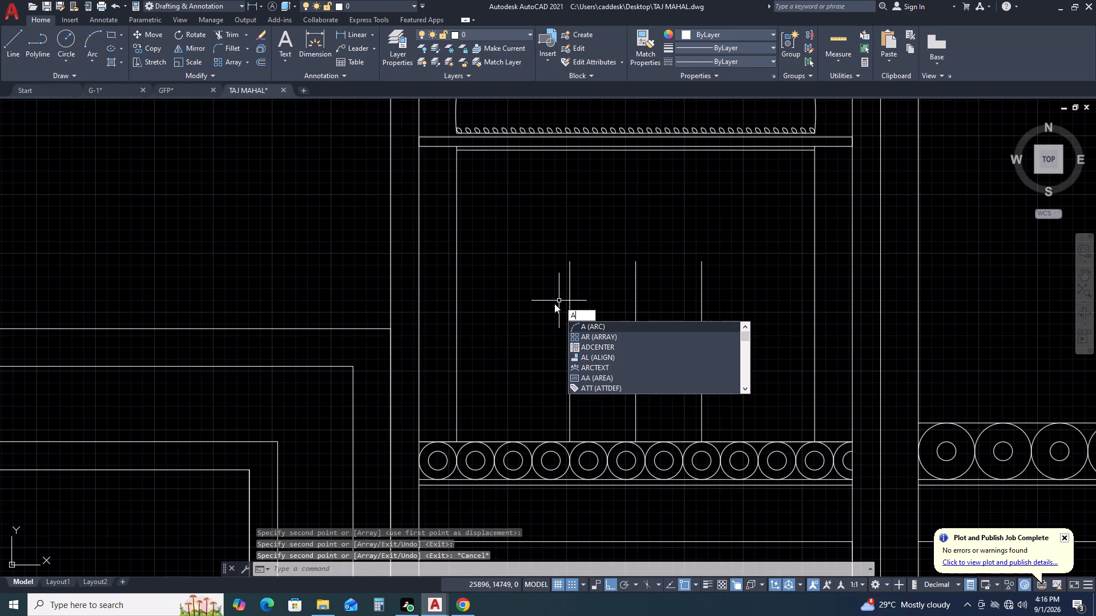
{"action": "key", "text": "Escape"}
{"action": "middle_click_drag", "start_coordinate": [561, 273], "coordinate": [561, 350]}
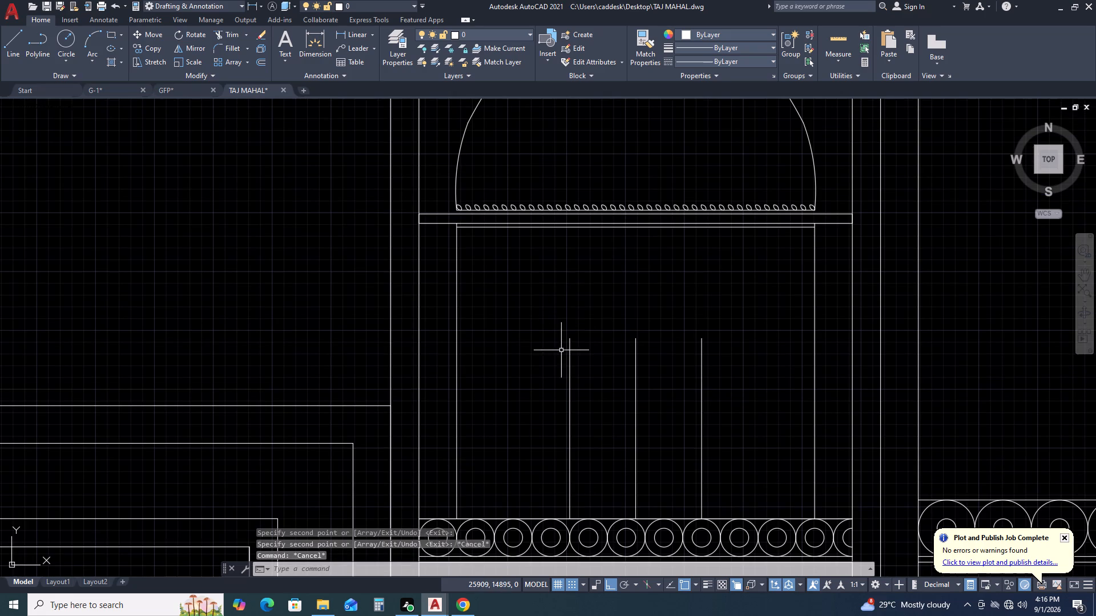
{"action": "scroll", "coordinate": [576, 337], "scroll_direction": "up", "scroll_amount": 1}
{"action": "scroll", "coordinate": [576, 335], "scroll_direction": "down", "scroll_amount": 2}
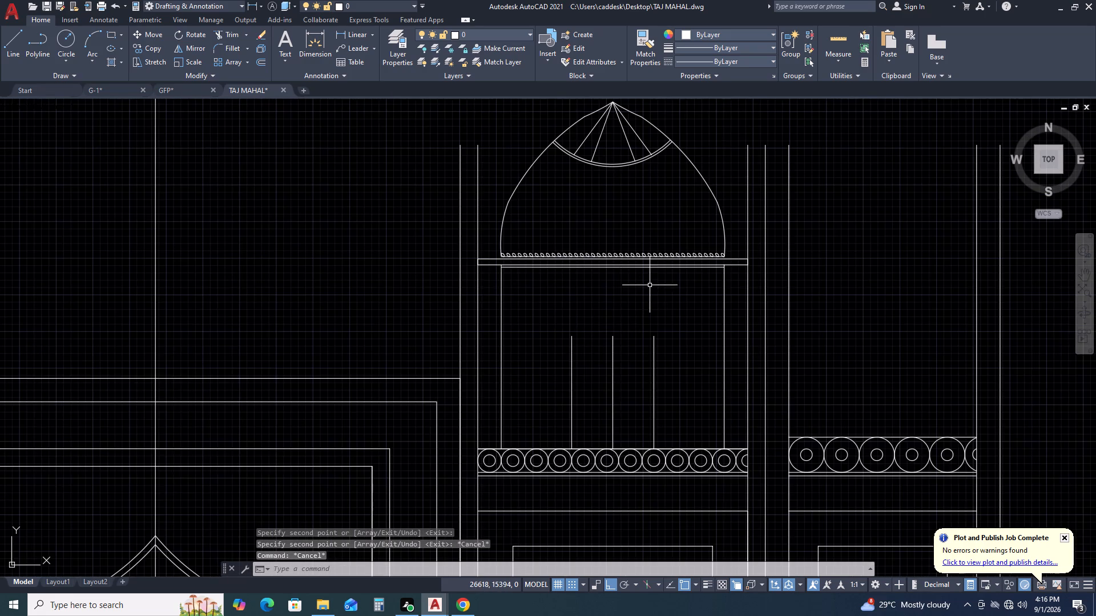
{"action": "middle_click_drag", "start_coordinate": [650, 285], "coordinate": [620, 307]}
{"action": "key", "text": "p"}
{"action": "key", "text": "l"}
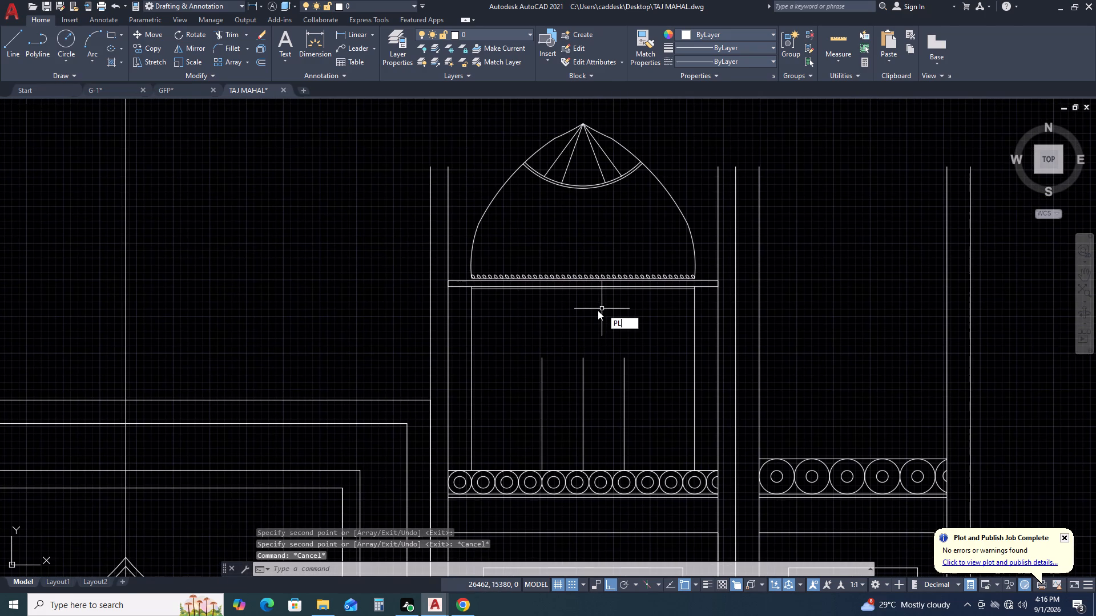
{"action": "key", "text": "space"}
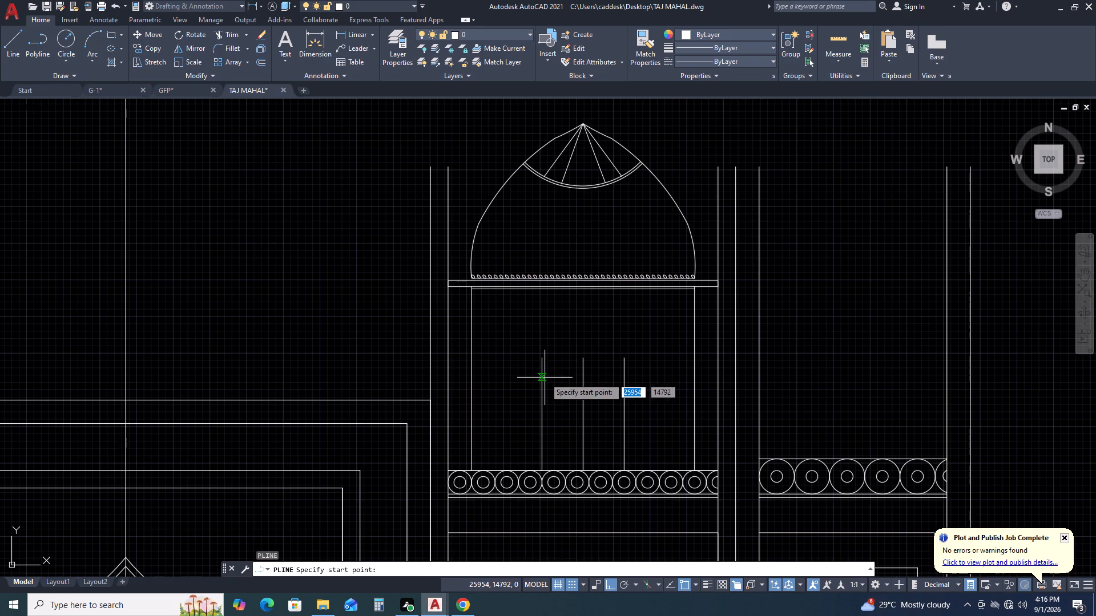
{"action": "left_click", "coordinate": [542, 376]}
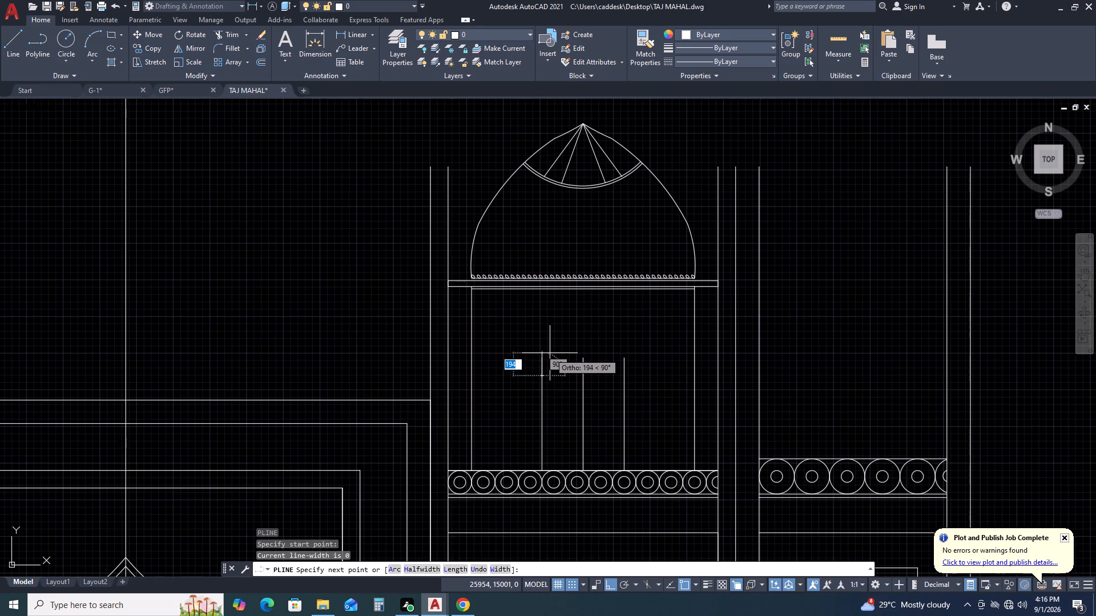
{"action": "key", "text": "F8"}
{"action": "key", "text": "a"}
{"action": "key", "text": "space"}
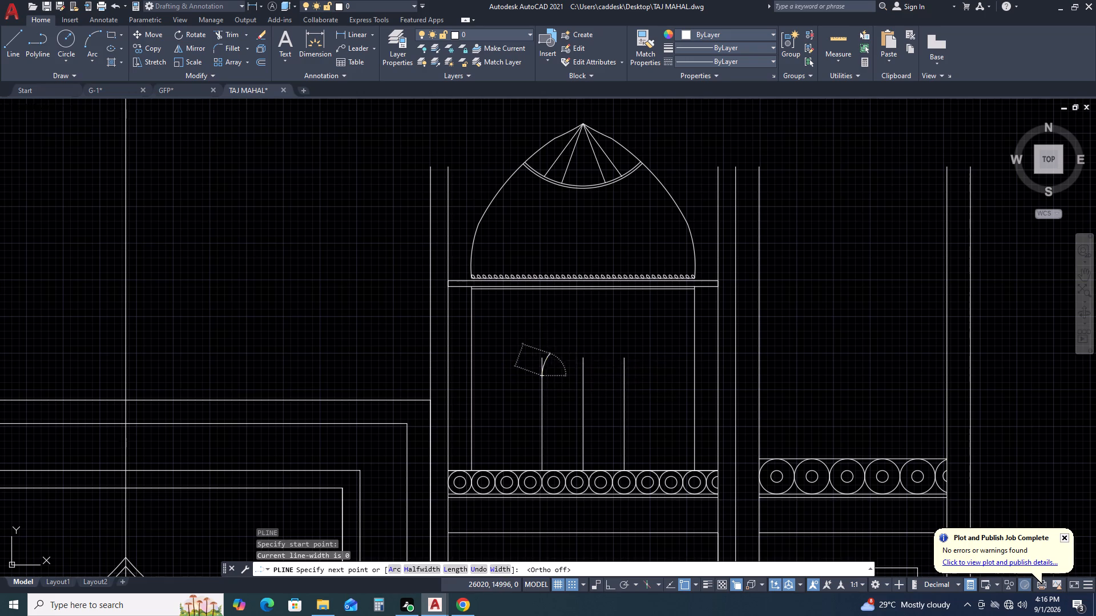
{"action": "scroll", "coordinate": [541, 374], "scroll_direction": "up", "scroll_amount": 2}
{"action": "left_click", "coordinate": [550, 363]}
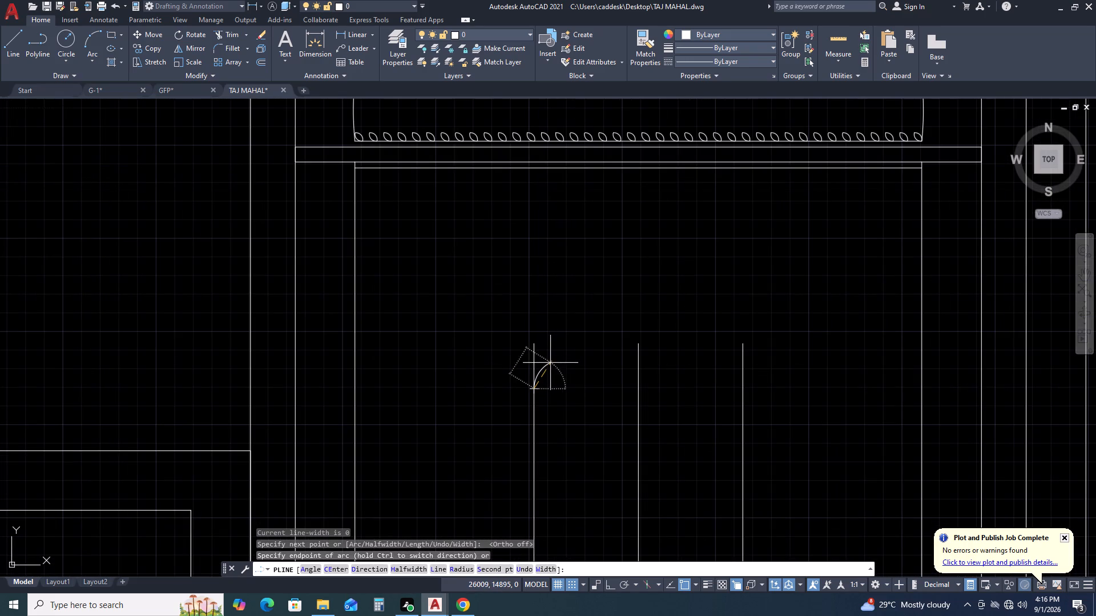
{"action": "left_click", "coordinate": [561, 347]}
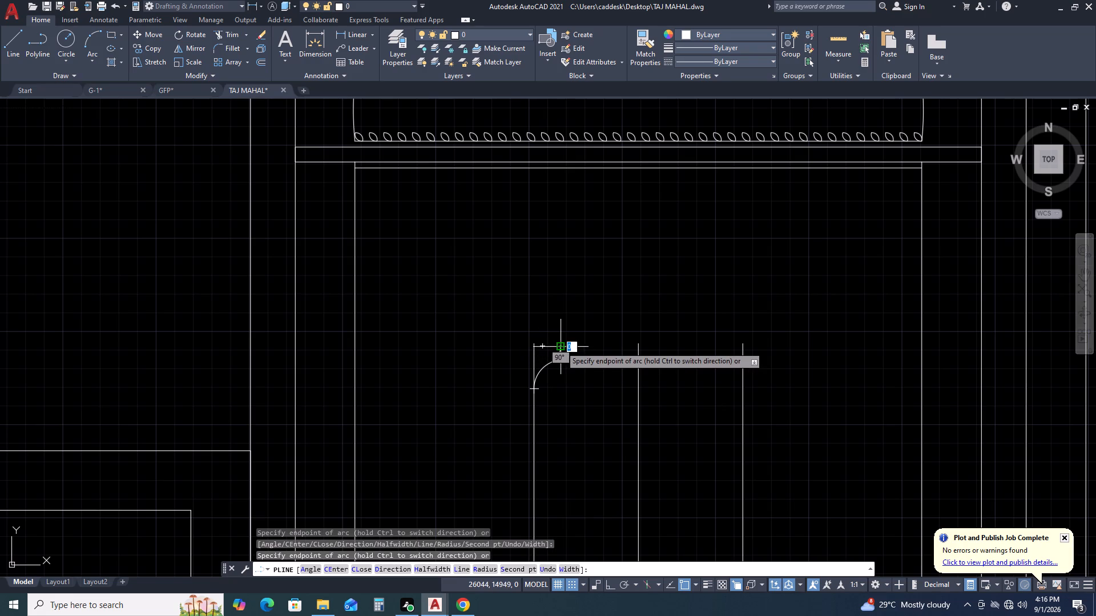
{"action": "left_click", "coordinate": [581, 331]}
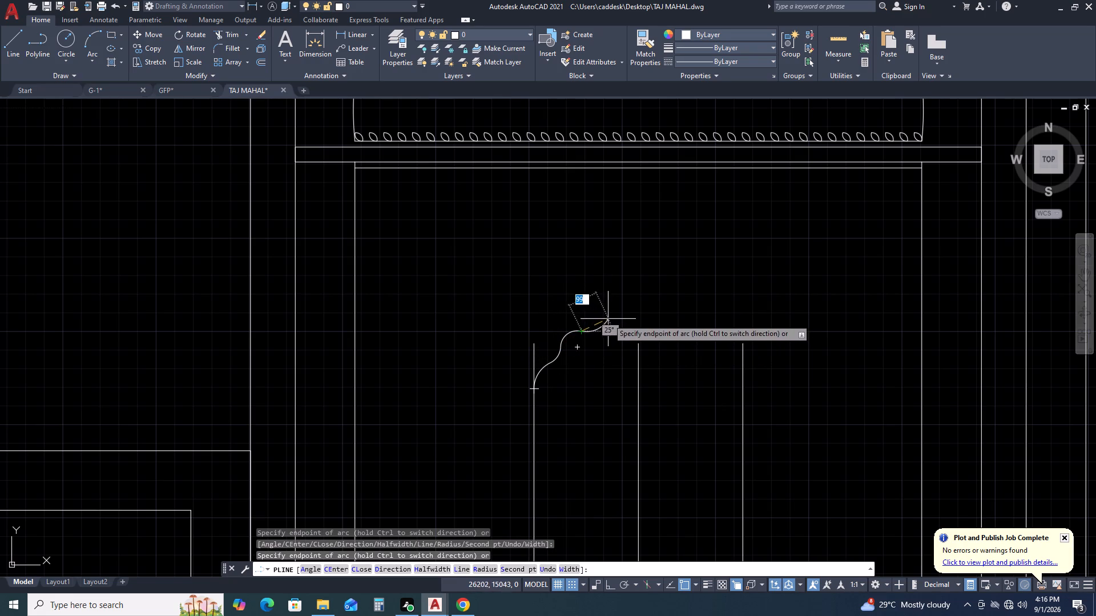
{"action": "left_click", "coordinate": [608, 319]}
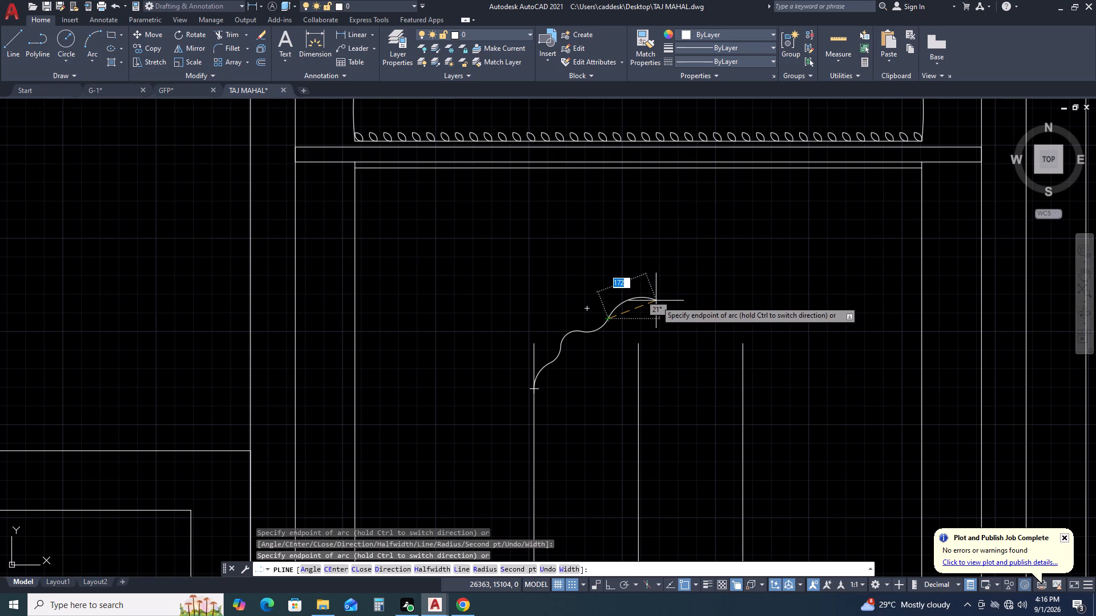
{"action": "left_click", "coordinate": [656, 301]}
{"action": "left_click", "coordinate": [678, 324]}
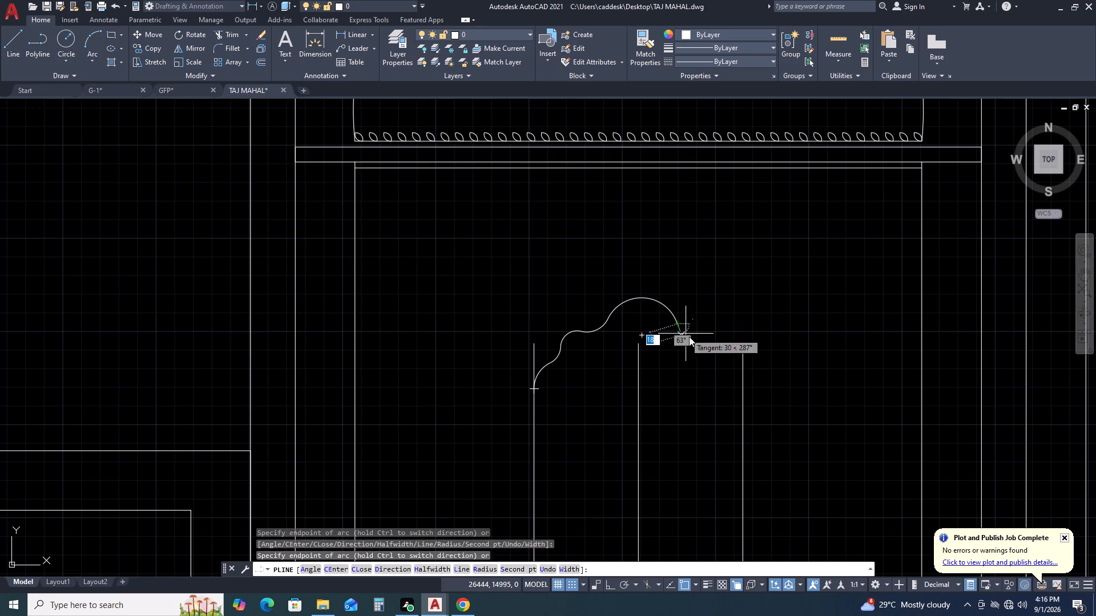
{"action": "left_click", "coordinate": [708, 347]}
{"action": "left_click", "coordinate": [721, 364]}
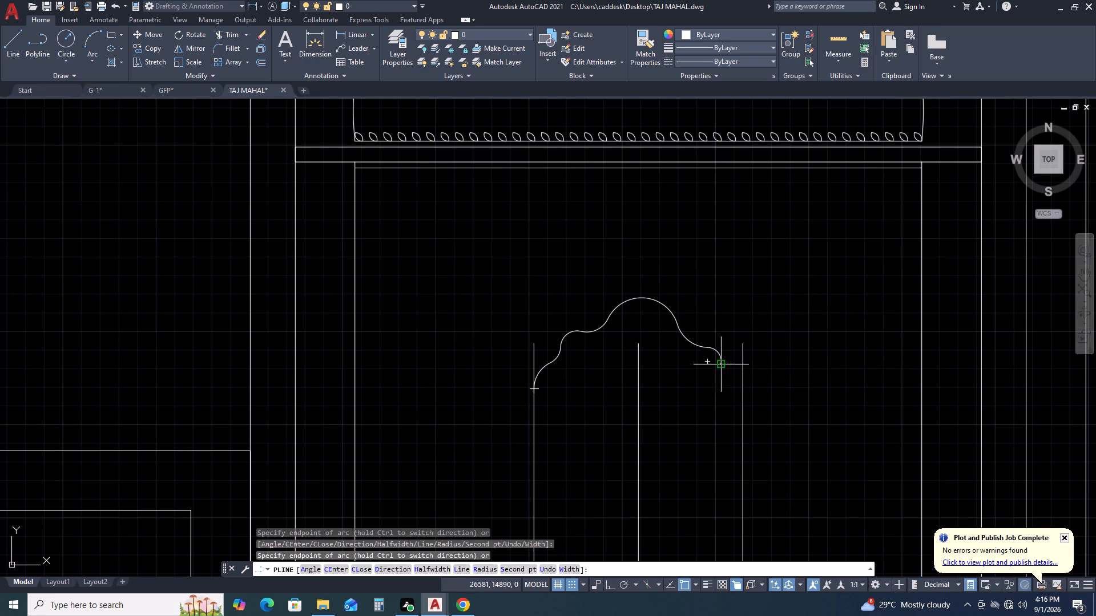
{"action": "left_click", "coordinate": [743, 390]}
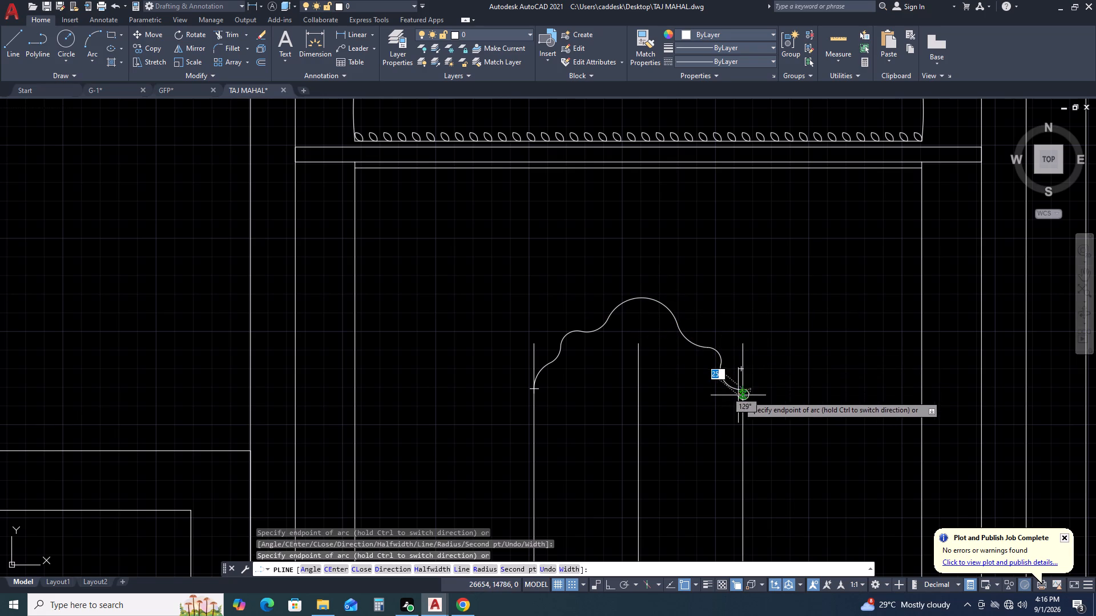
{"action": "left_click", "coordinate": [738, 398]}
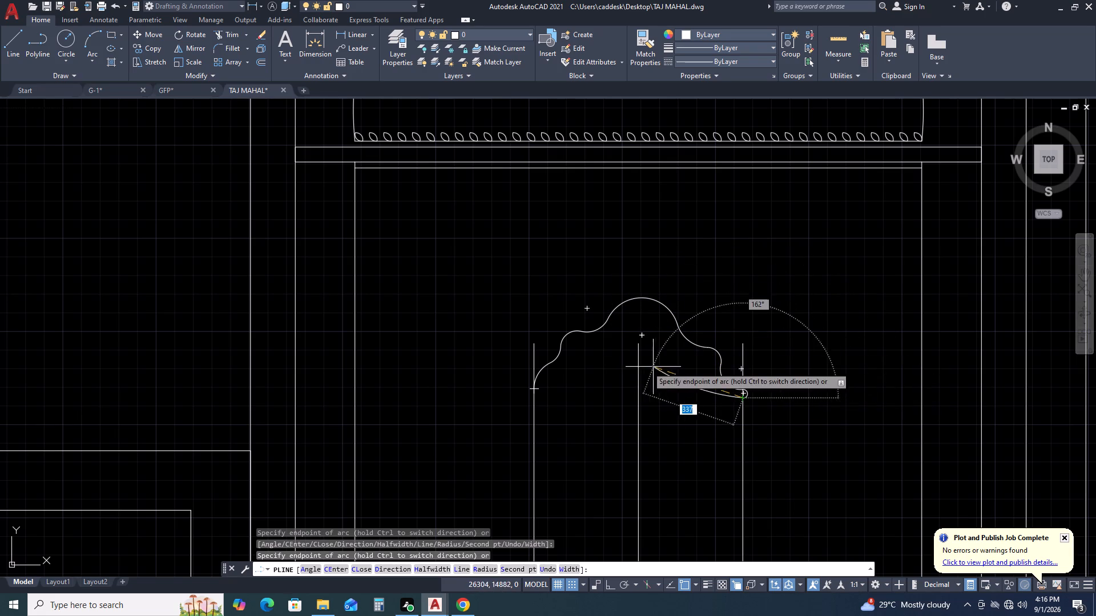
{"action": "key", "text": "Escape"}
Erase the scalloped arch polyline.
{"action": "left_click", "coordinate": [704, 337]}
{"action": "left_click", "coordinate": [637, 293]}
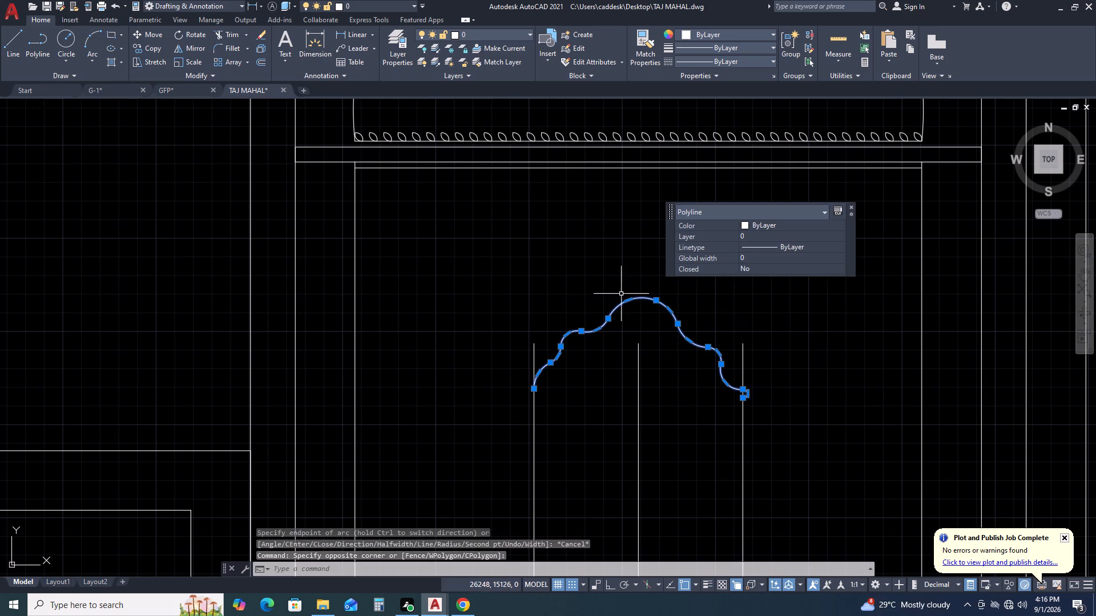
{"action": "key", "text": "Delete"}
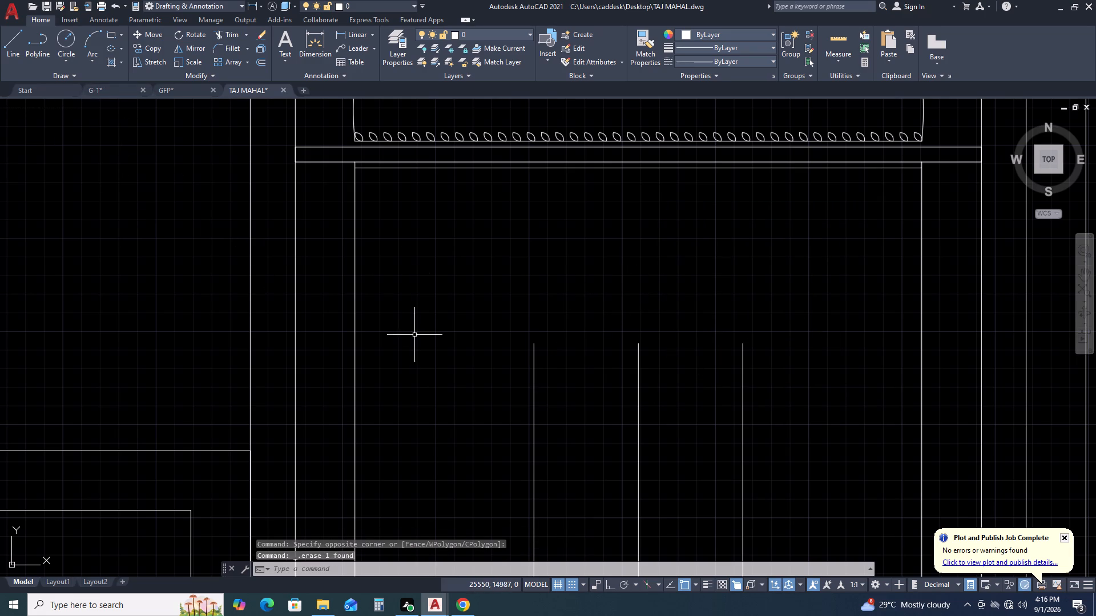
Draw a nearly flat three-point arc from the left vertical line through the centre line towards the right one, just below their tops.
{"action": "key", "text": "a"}
{"action": "key", "text": "space"}
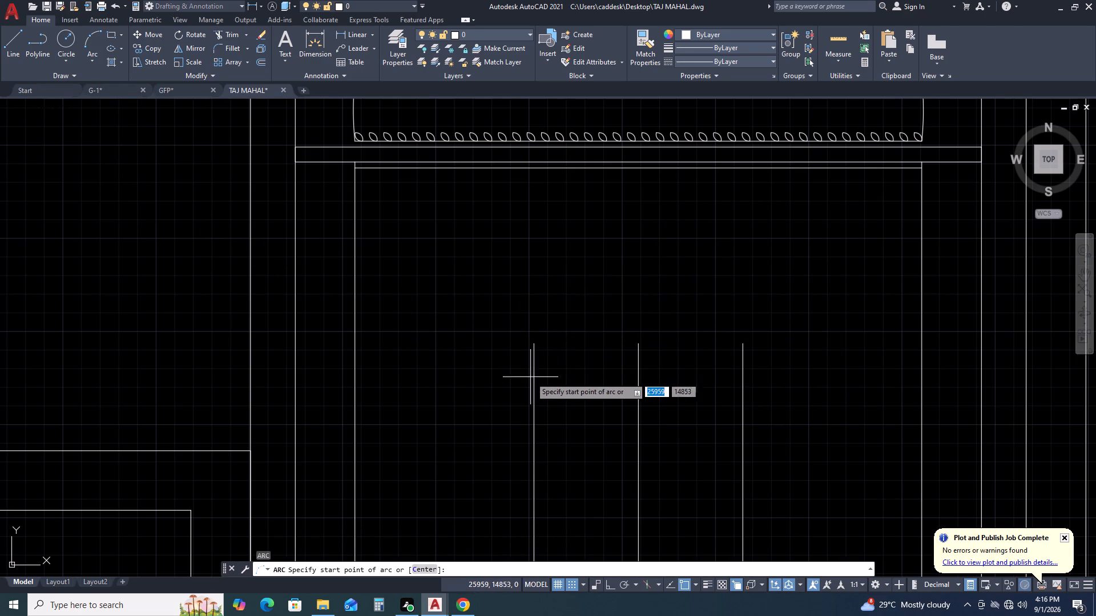
{"action": "left_click", "coordinate": [535, 376]}
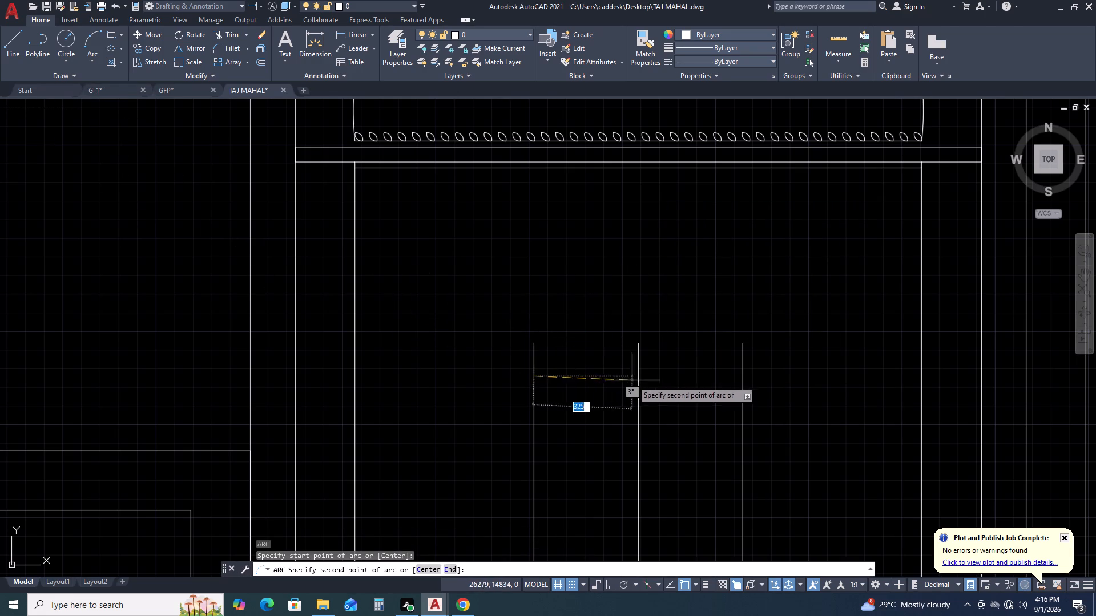
{"action": "left_click", "coordinate": [639, 376]}
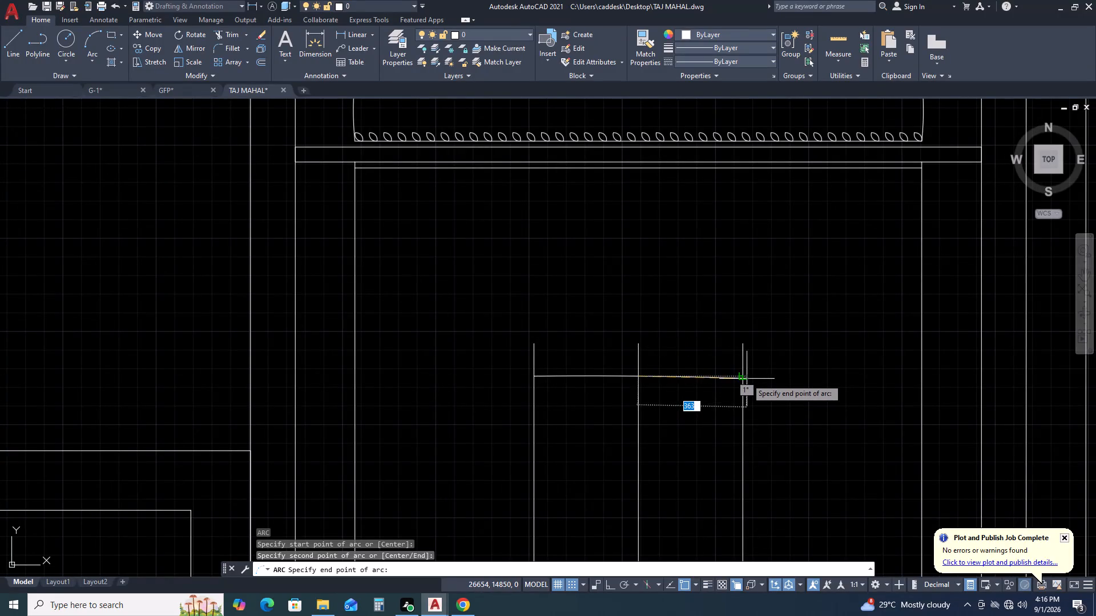
{"action": "left_click", "coordinate": [744, 377]}
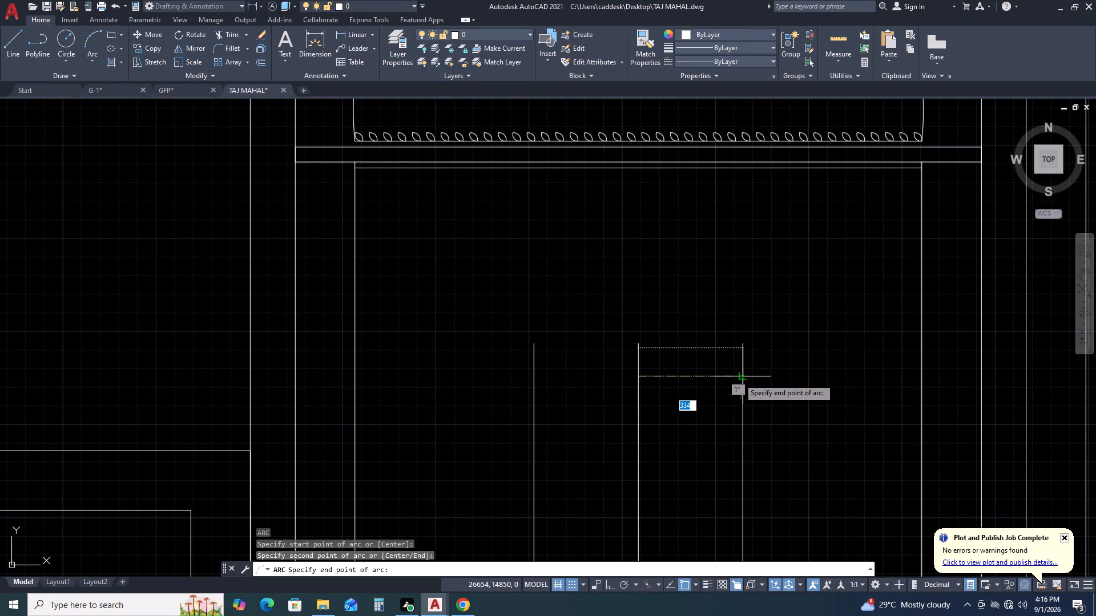
{"action": "left_click", "coordinate": [743, 376]}
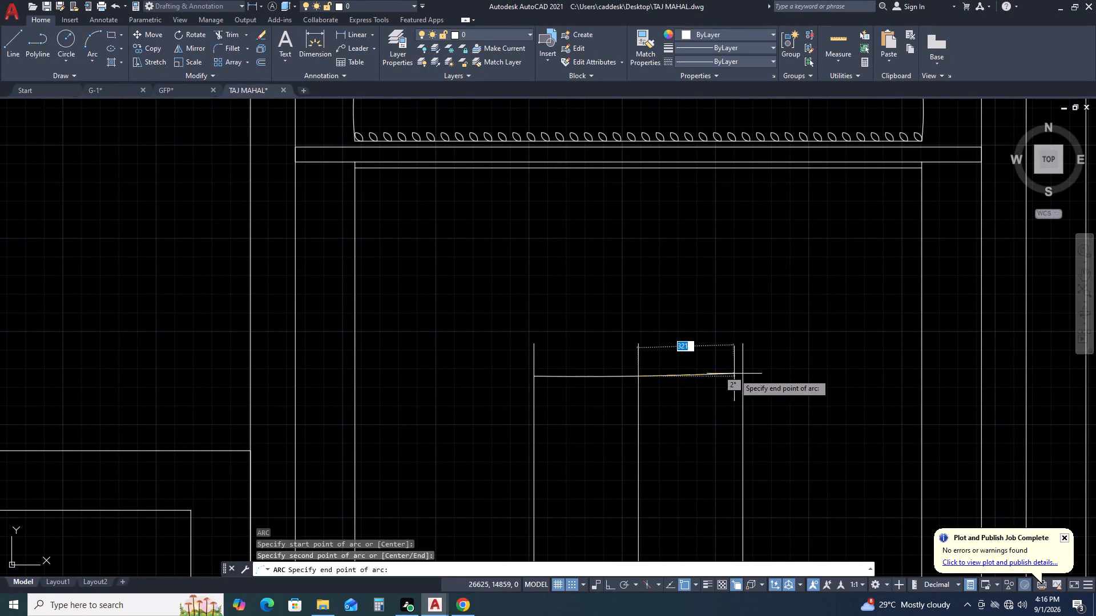
{"action": "left_click", "coordinate": [734, 374]}
Stretch the arc's right endpoint onto the right vertical line.
{"action": "left_click", "coordinate": [687, 383]}
{"action": "left_click", "coordinate": [667, 355]}
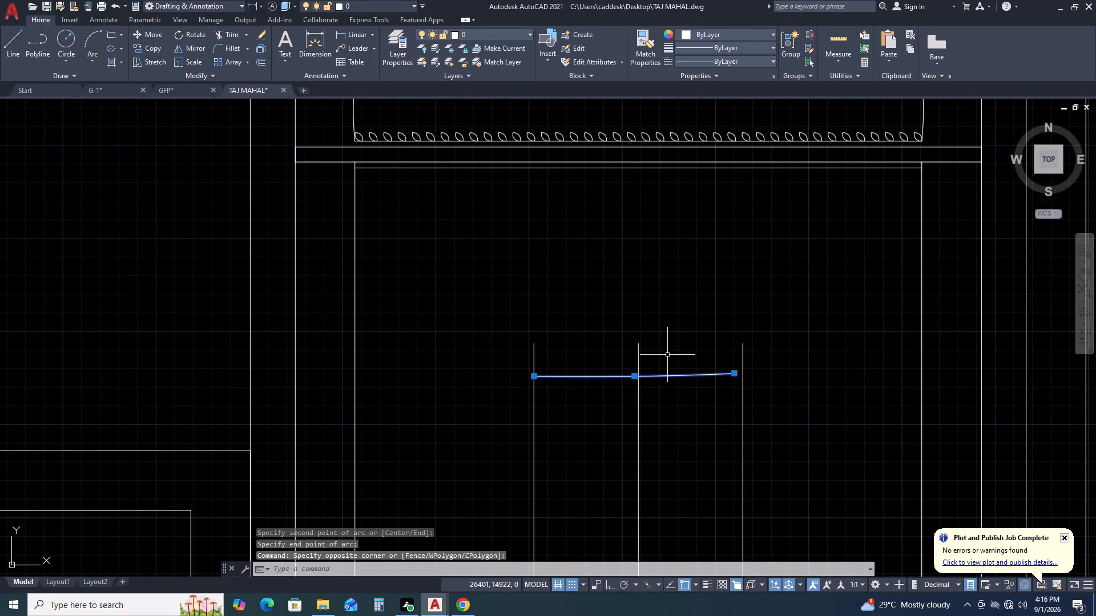
{"action": "middle_click_drag", "start_coordinate": [638, 373], "coordinate": [436, 363]}
{"action": "scroll", "coordinate": [527, 354], "scroll_direction": "up", "scroll_amount": 2}
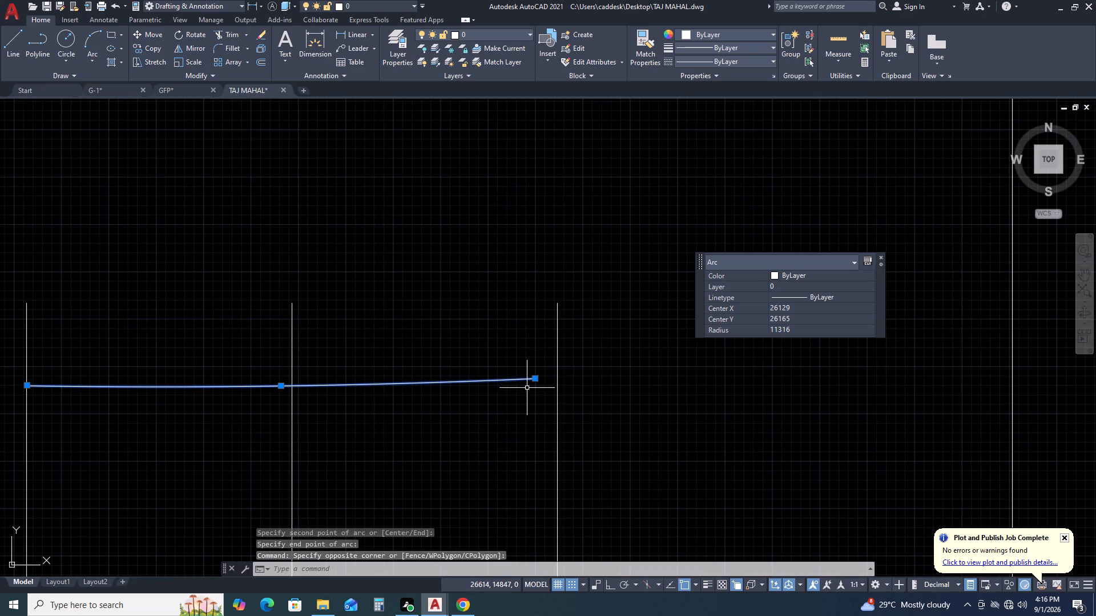
{"action": "left_click", "coordinate": [536, 380]}
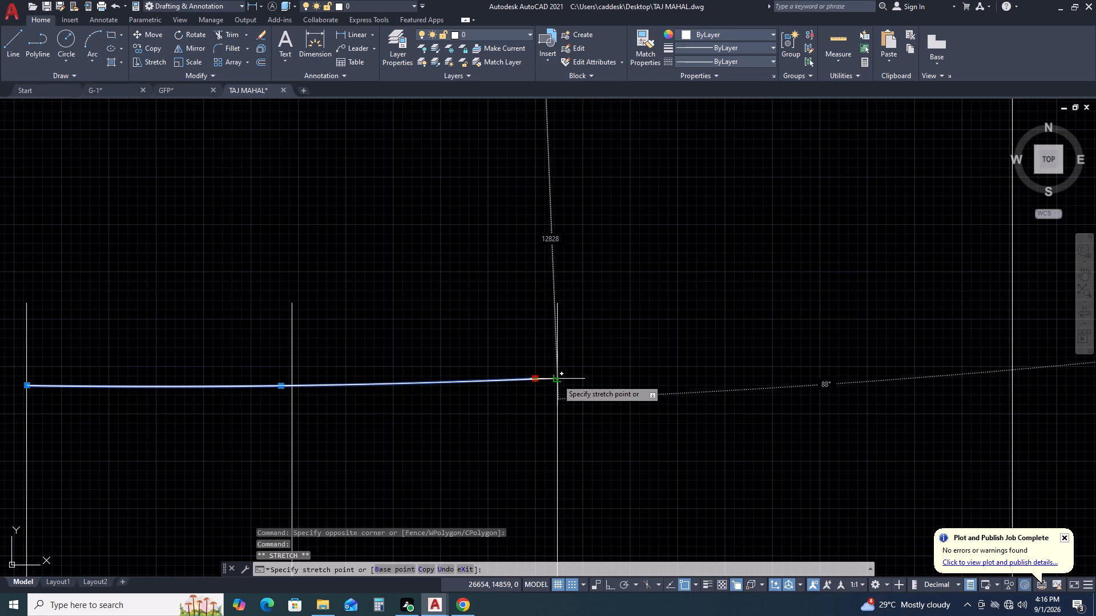
{"action": "left_click", "coordinate": [557, 379]}
Stretch the flat arc's midpoint straight up with Ortho on, forming a semicircular arch of about 350 radius over the two vertical lines.
{"action": "middle_click_drag", "start_coordinate": [554, 360], "coordinate": [602, 386]}
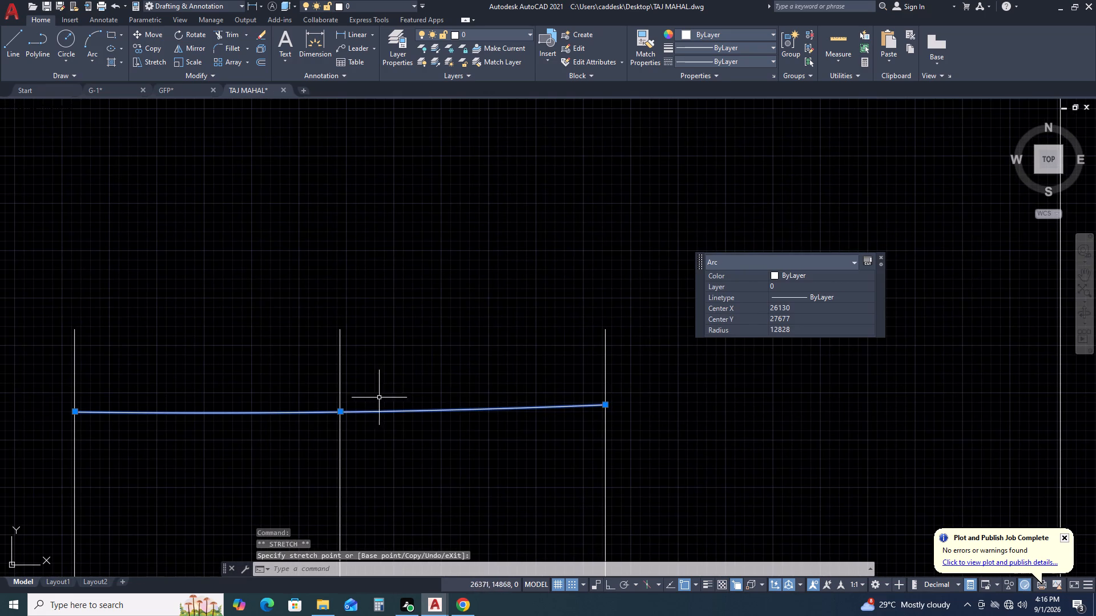
{"action": "left_click", "coordinate": [340, 412]}
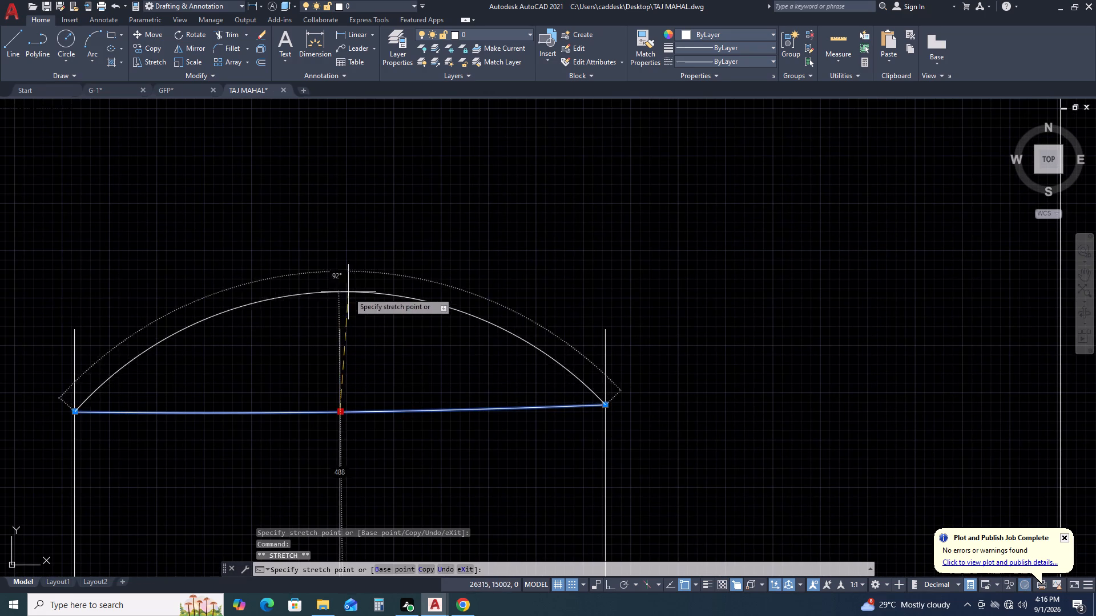
{"action": "middle_click_drag", "start_coordinate": [332, 187], "coordinate": [394, 271]}
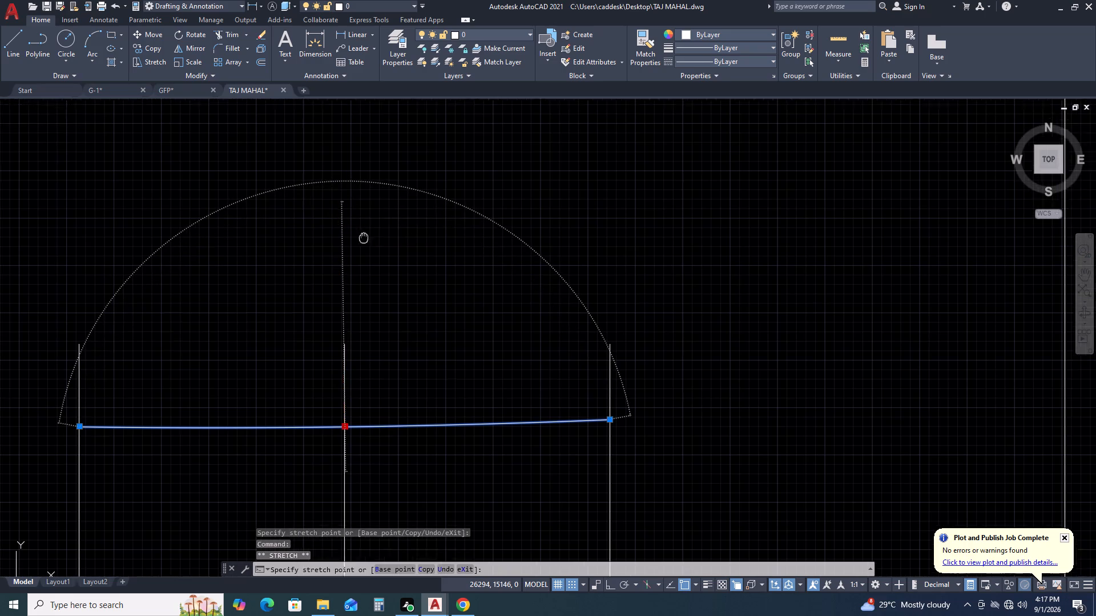
{"action": "middle_click_drag", "start_coordinate": [394, 271], "coordinate": [398, 273]}
{"action": "scroll", "coordinate": [404, 234], "scroll_direction": "down", "scroll_amount": 1}
{"action": "key", "text": "F8"}
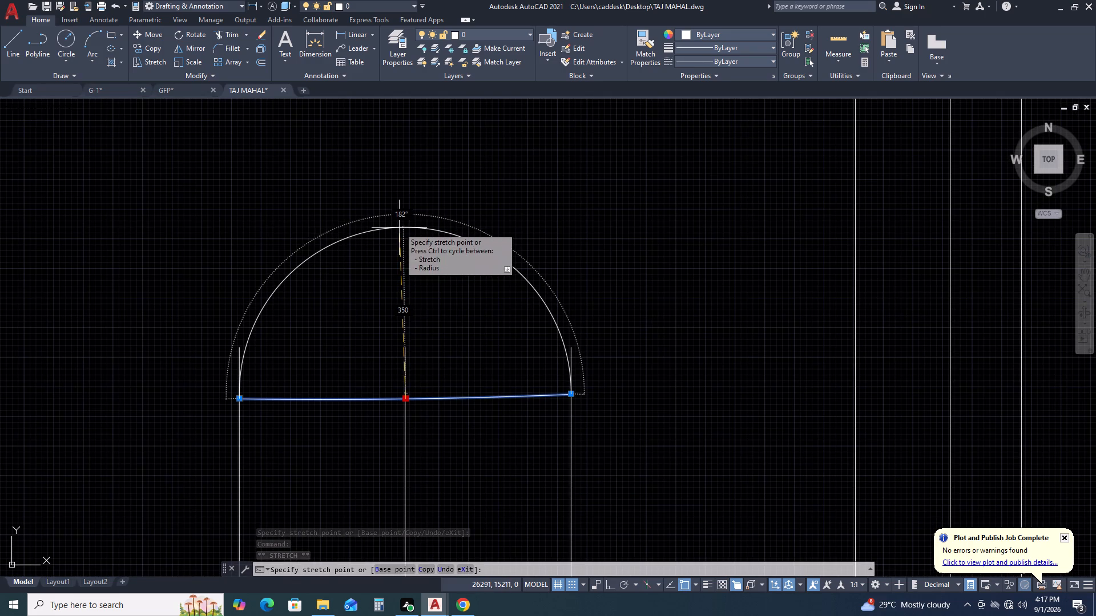
{"action": "scroll", "coordinate": [399, 228], "scroll_direction": "down", "scroll_amount": 1}
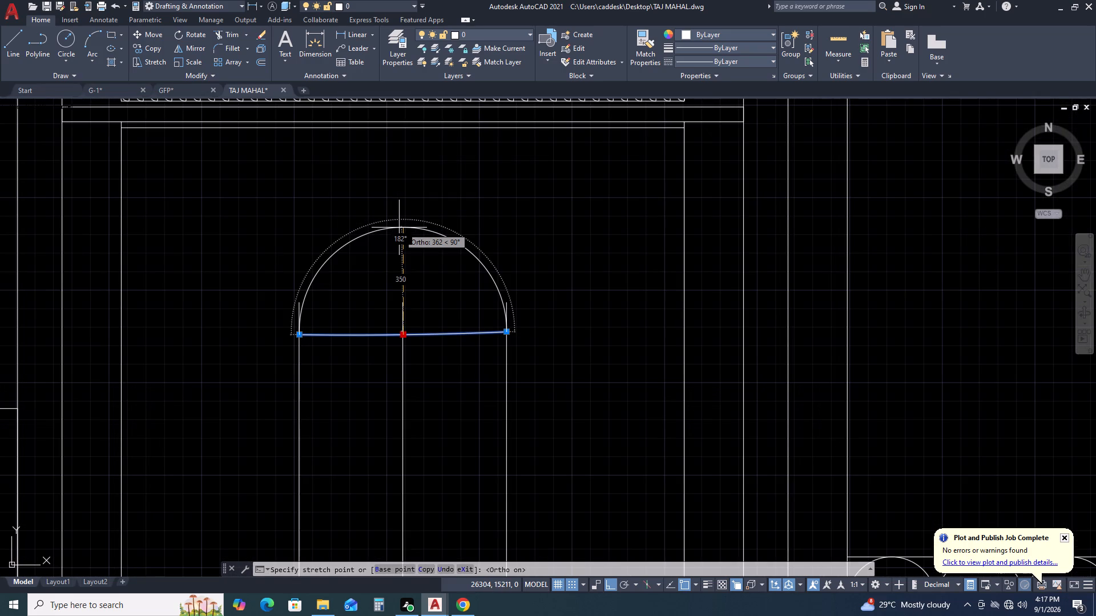
{"action": "left_click", "coordinate": [399, 228]}
{"action": "scroll", "coordinate": [413, 264], "scroll_direction": "down", "scroll_amount": 4}
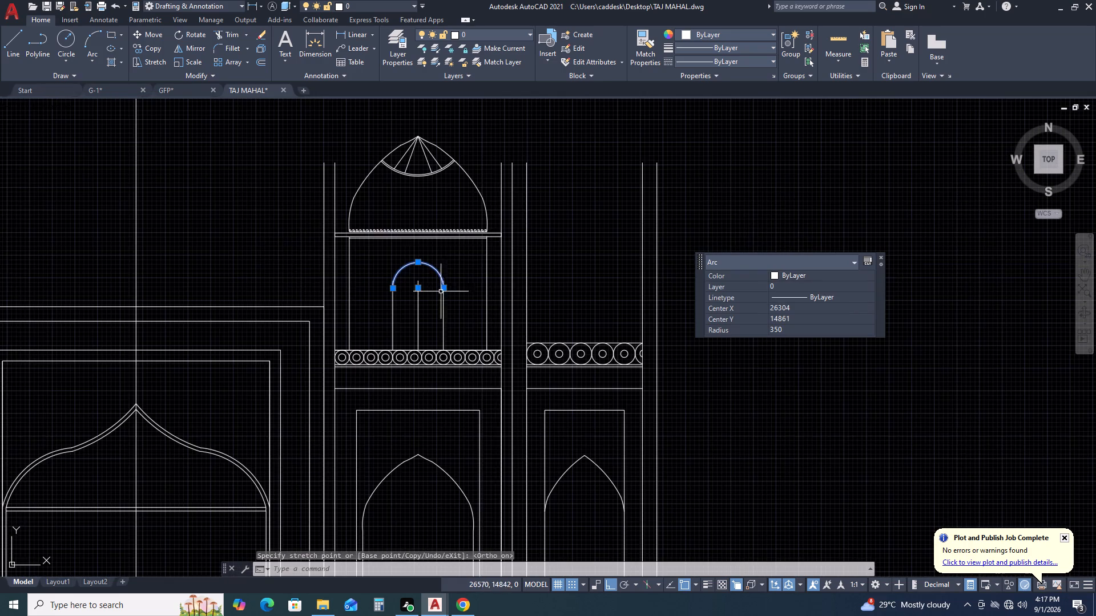
{"action": "middle_click_drag", "start_coordinate": [379, 233], "coordinate": [438, 375]}
{"action": "key", "text": "Escape"}
Move the semicircular arch slightly straight down so its ends lie lower on the two vertical side lines.
{"action": "middle_click_drag", "start_coordinate": [488, 465], "coordinate": [483, 447]}
{"action": "middle_click_drag", "start_coordinate": [481, 427], "coordinate": [481, 398]}
{"action": "scroll", "coordinate": [486, 442], "scroll_direction": "up", "scroll_amount": 2}
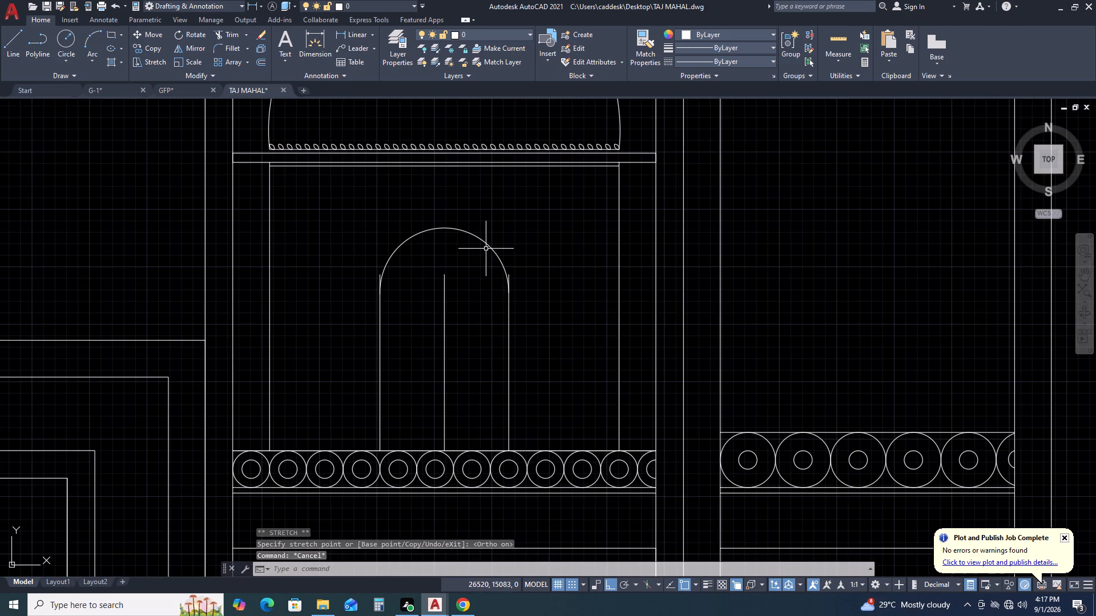
{"action": "left_click", "coordinate": [486, 246]}
{"action": "type", "text": "M"}
{"action": "key", "text": "space"}
{"action": "scroll", "coordinate": [498, 291], "scroll_direction": "up", "scroll_amount": 2}
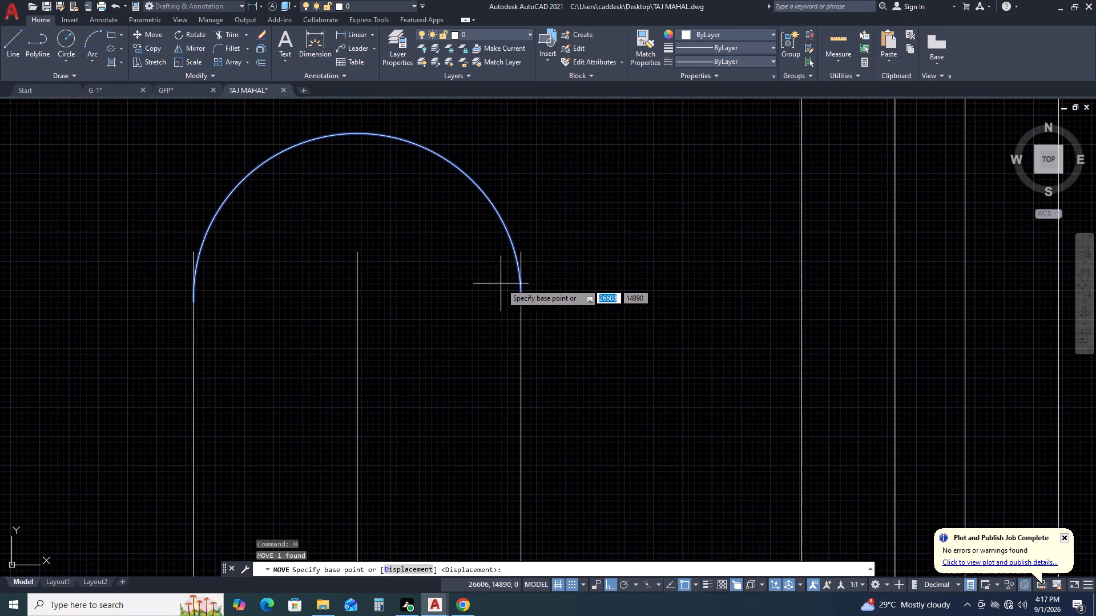
{"action": "left_click", "coordinate": [523, 295]}
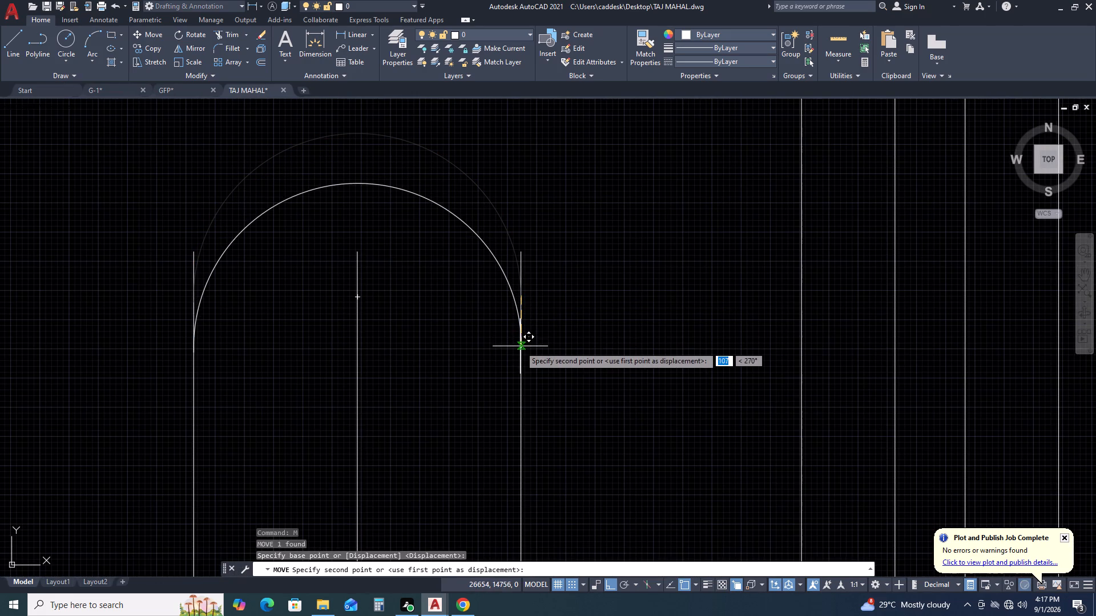
{"action": "left_click", "coordinate": [520, 352]}
Trim off the tops of both vertical side lines that project beyond the semicircular arch.
{"action": "middle_click_drag", "start_coordinate": [377, 245], "coordinate": [503, 383]}
{"action": "key", "text": "t"}
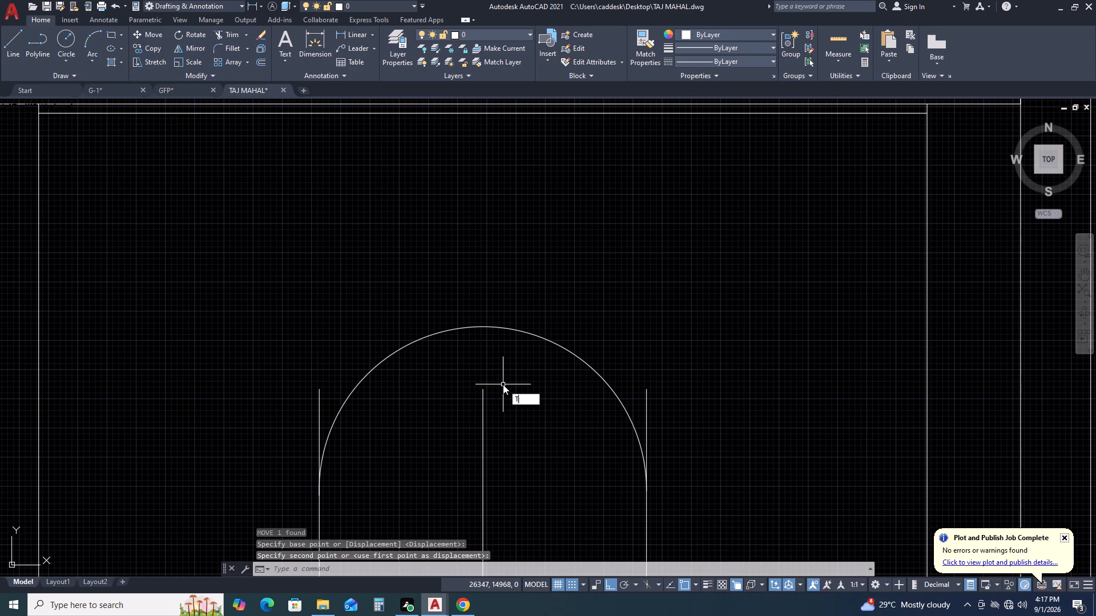
{"action": "key", "text": "r"}
{"action": "key", "text": "space"}
{"action": "left_click", "coordinate": [644, 409]}
{"action": "left_click", "coordinate": [651, 407]}
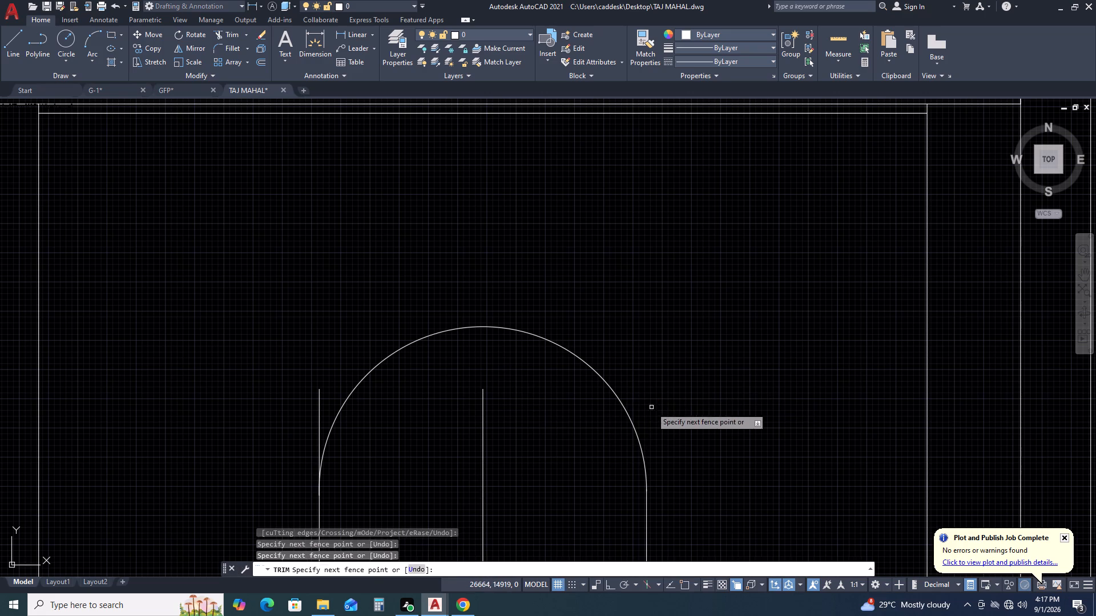
{"action": "left_click", "coordinate": [332, 369]}
{"action": "left_click", "coordinate": [293, 432]}
{"action": "scroll", "coordinate": [366, 303], "scroll_direction": "down", "scroll_amount": 1}
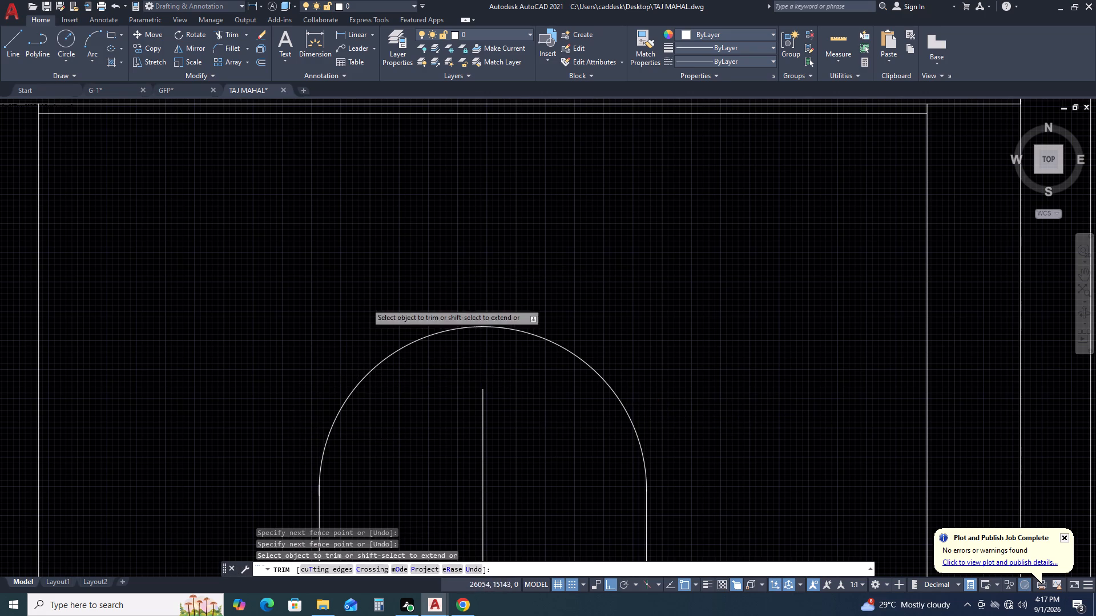
Remove the vertical centre line inside the arched opening with the Trim command.
{"action": "scroll", "coordinate": [366, 303], "scroll_direction": "down", "scroll_amount": 1}
{"action": "middle_click_drag", "start_coordinate": [442, 417], "coordinate": [409, 333]}
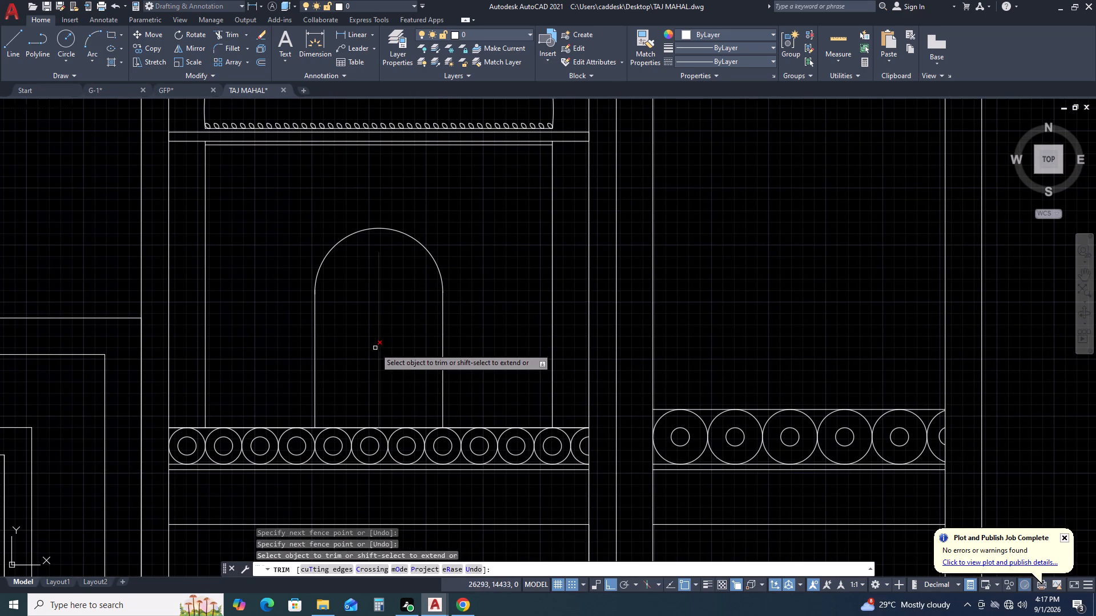
{"action": "scroll", "coordinate": [407, 343], "scroll_direction": "down", "scroll_amount": 1}
{"action": "scroll", "coordinate": [438, 314], "scroll_direction": "up", "scroll_amount": 2}
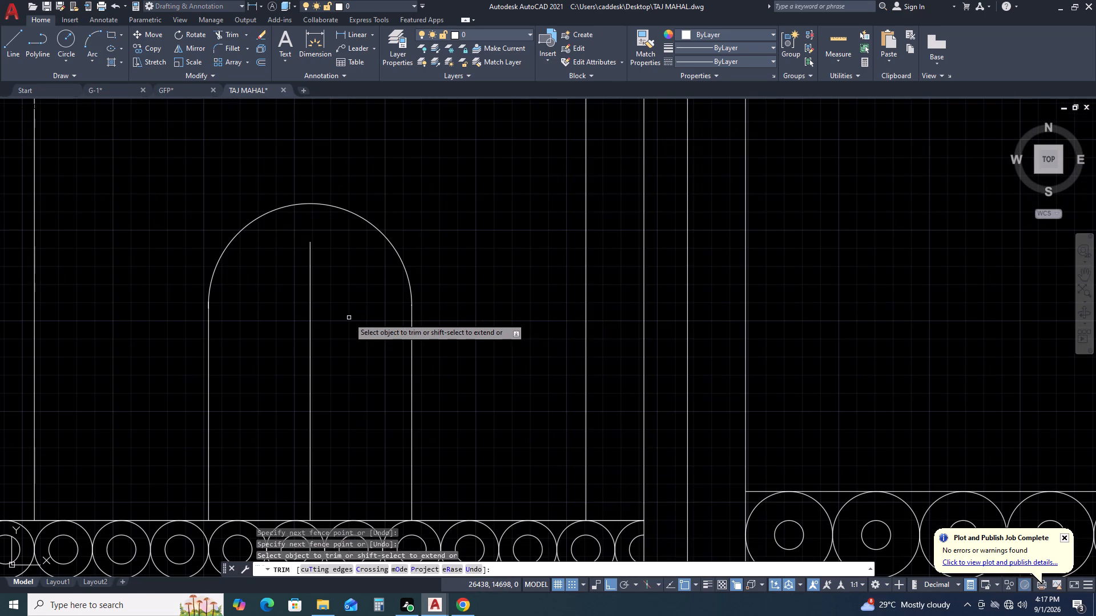
{"action": "left_click", "coordinate": [347, 318]}
{"action": "left_click", "coordinate": [269, 377]}
{"action": "scroll", "coordinate": [381, 376], "scroll_direction": "down", "scroll_amount": 2}
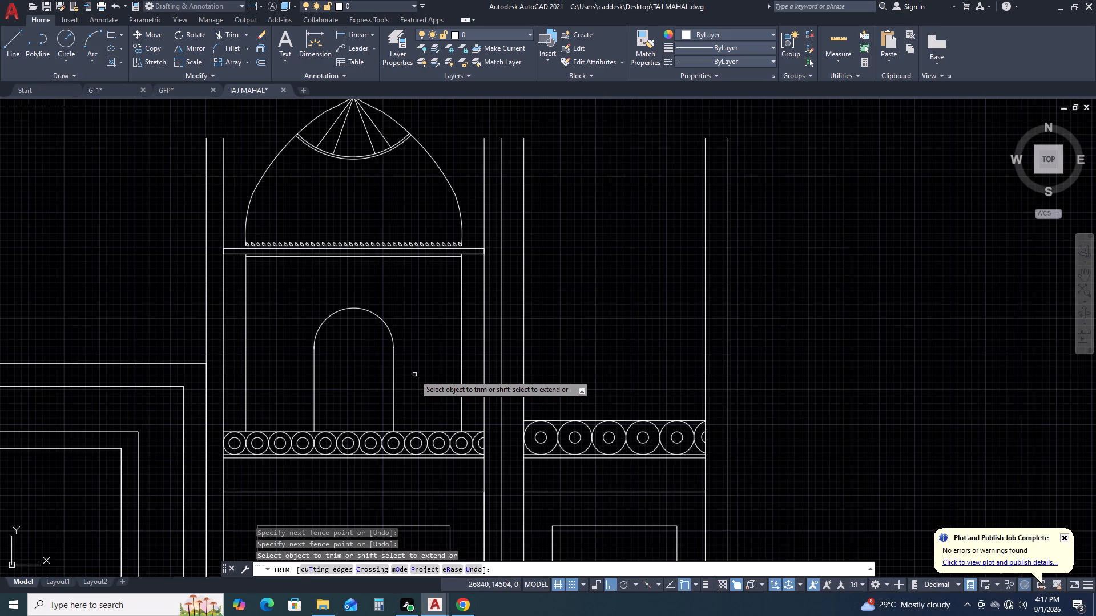
{"action": "middle_click_drag", "start_coordinate": [378, 362], "coordinate": [491, 406]}
{"action": "key", "text": "Escape"}
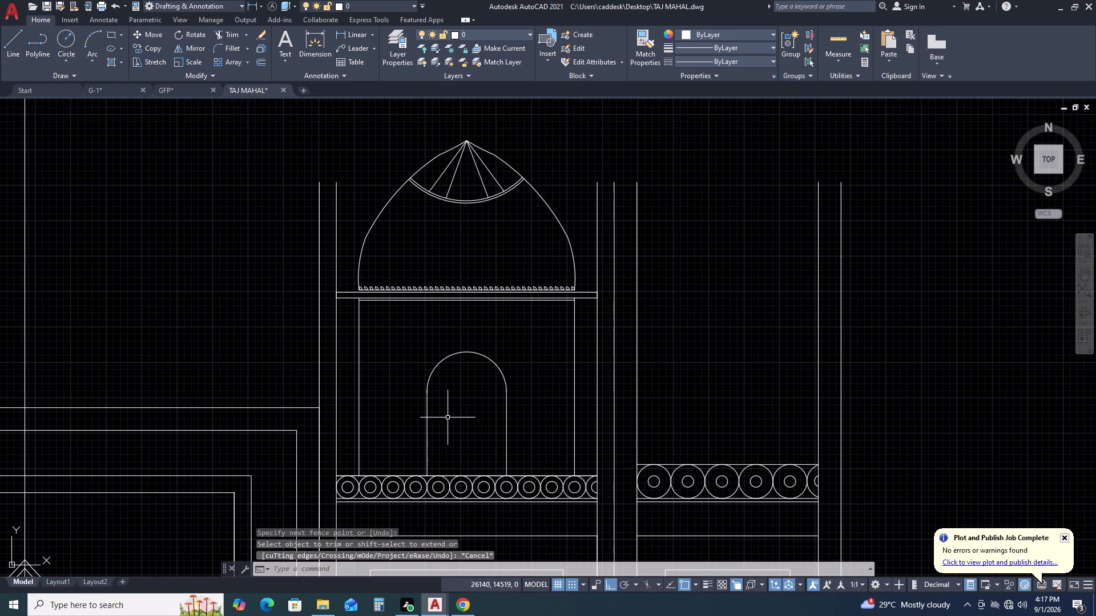
Draw a horizontal line 700 long between the arched opening's two sides, just above the circle band.
{"action": "type", "text": "L"}
{"action": "key", "text": "space"}
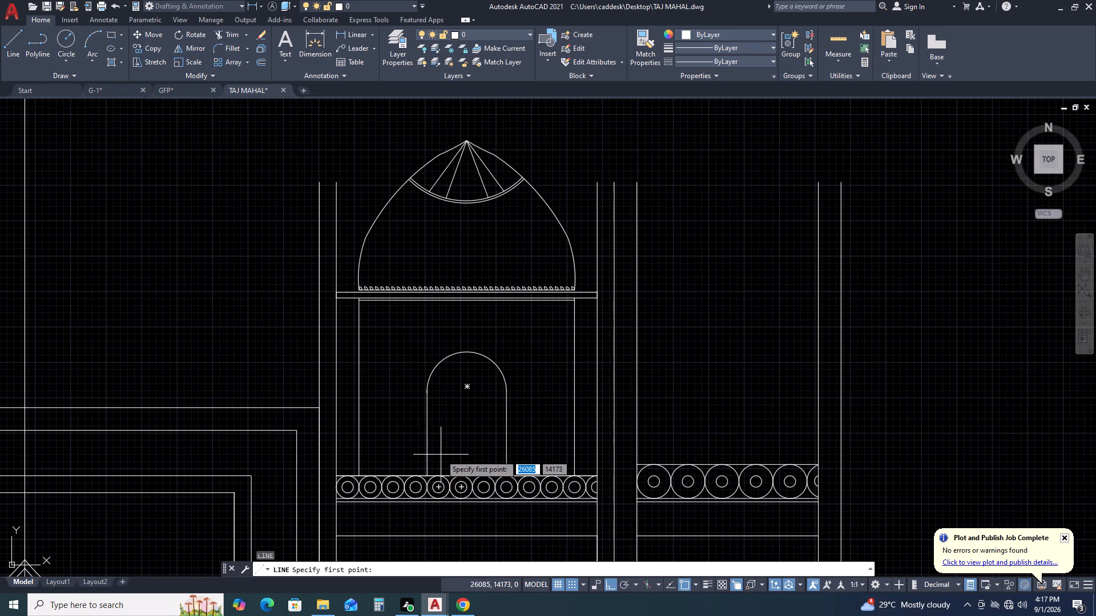
{"action": "left_click", "coordinate": [426, 458]}
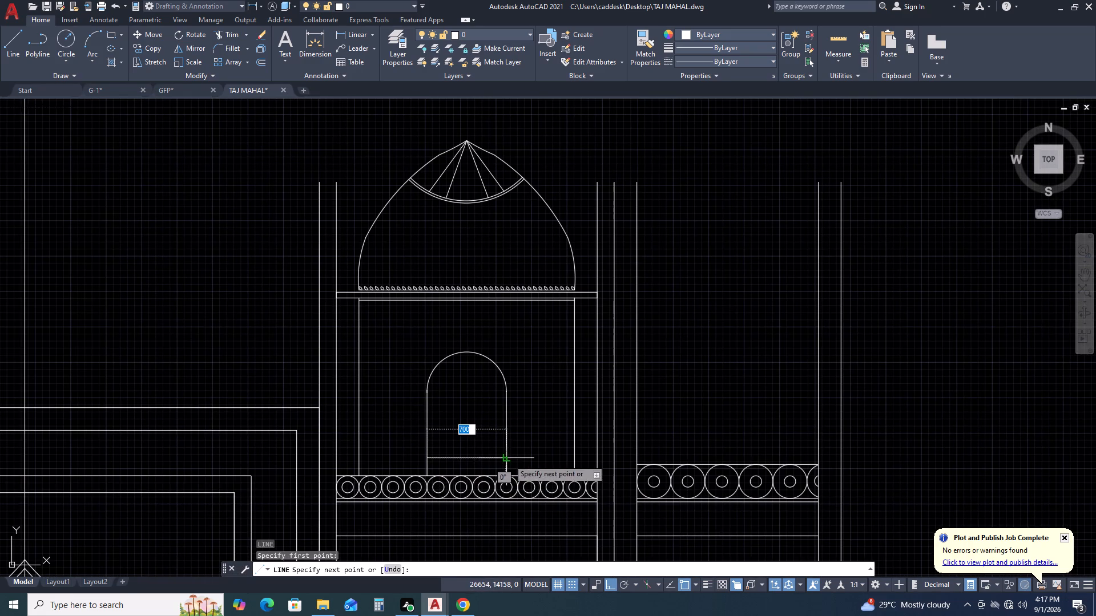
{"action": "left_click", "coordinate": [509, 459]}
{"action": "key", "text": "Escape"}
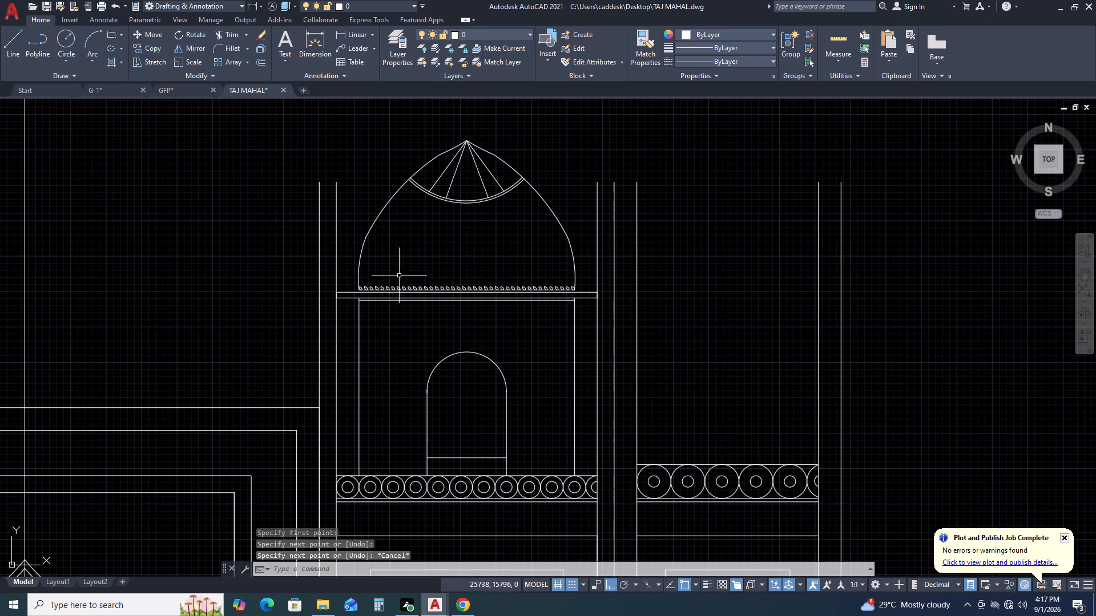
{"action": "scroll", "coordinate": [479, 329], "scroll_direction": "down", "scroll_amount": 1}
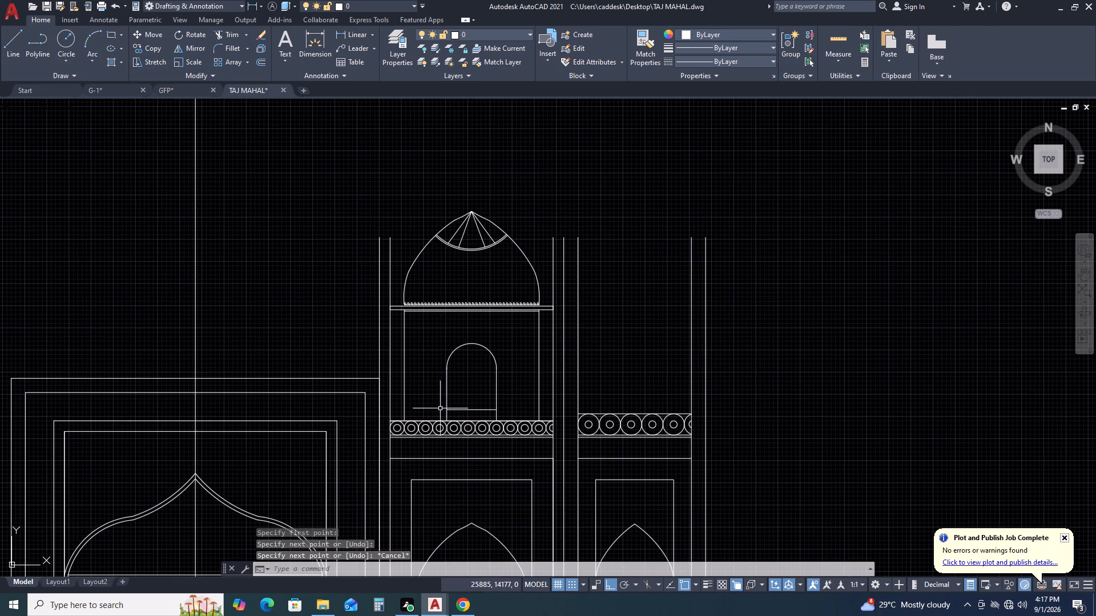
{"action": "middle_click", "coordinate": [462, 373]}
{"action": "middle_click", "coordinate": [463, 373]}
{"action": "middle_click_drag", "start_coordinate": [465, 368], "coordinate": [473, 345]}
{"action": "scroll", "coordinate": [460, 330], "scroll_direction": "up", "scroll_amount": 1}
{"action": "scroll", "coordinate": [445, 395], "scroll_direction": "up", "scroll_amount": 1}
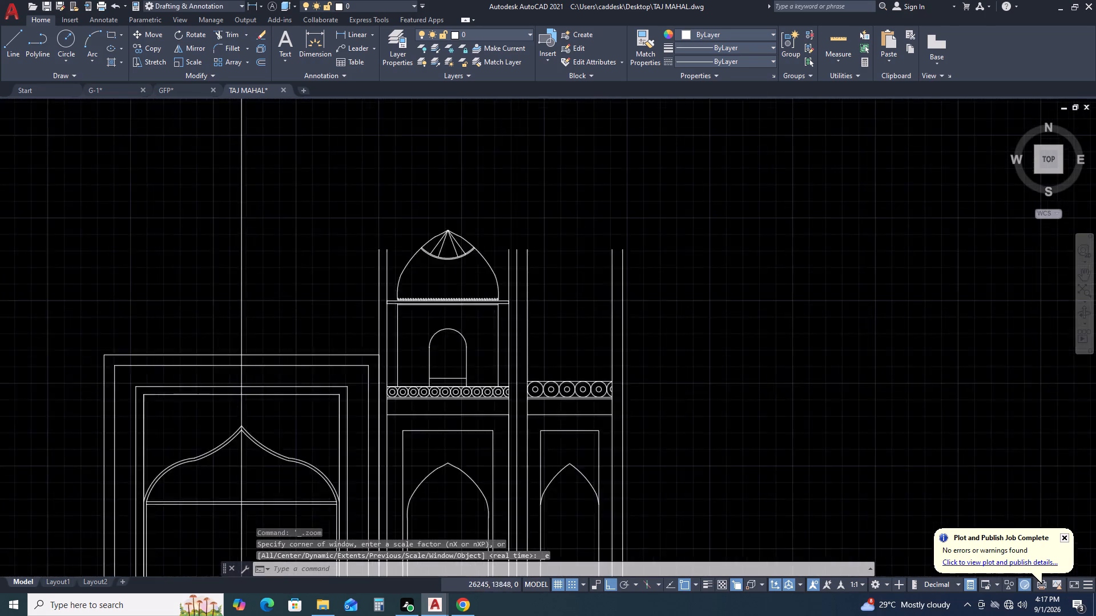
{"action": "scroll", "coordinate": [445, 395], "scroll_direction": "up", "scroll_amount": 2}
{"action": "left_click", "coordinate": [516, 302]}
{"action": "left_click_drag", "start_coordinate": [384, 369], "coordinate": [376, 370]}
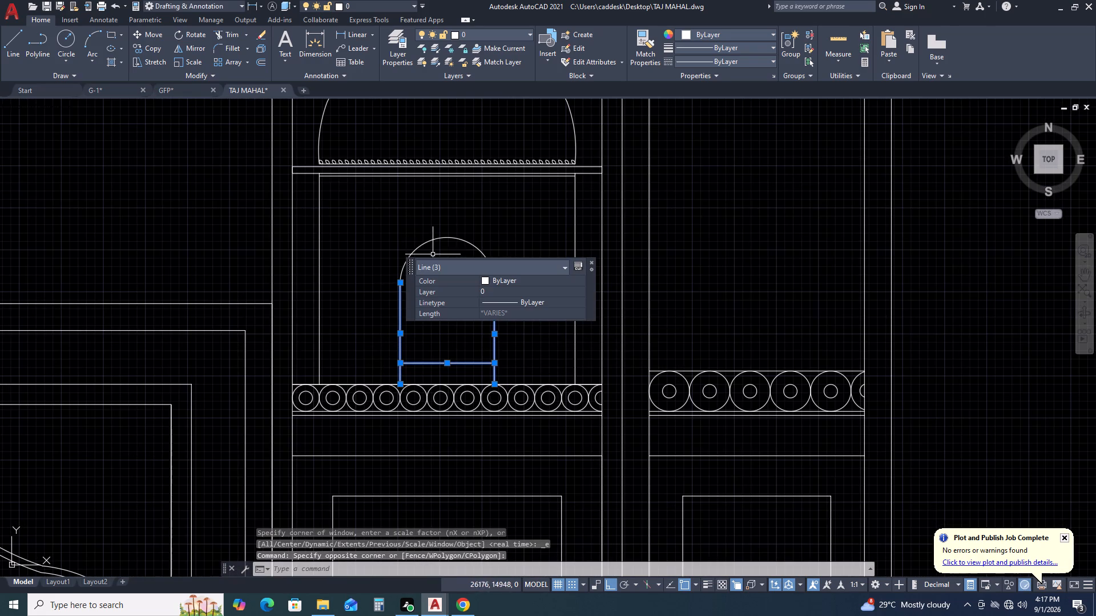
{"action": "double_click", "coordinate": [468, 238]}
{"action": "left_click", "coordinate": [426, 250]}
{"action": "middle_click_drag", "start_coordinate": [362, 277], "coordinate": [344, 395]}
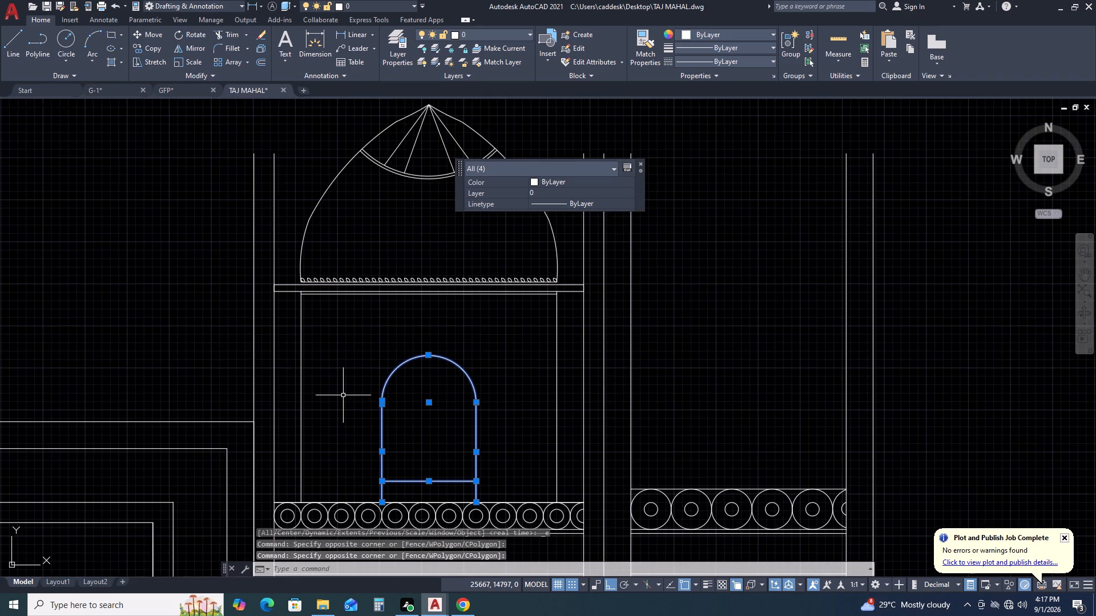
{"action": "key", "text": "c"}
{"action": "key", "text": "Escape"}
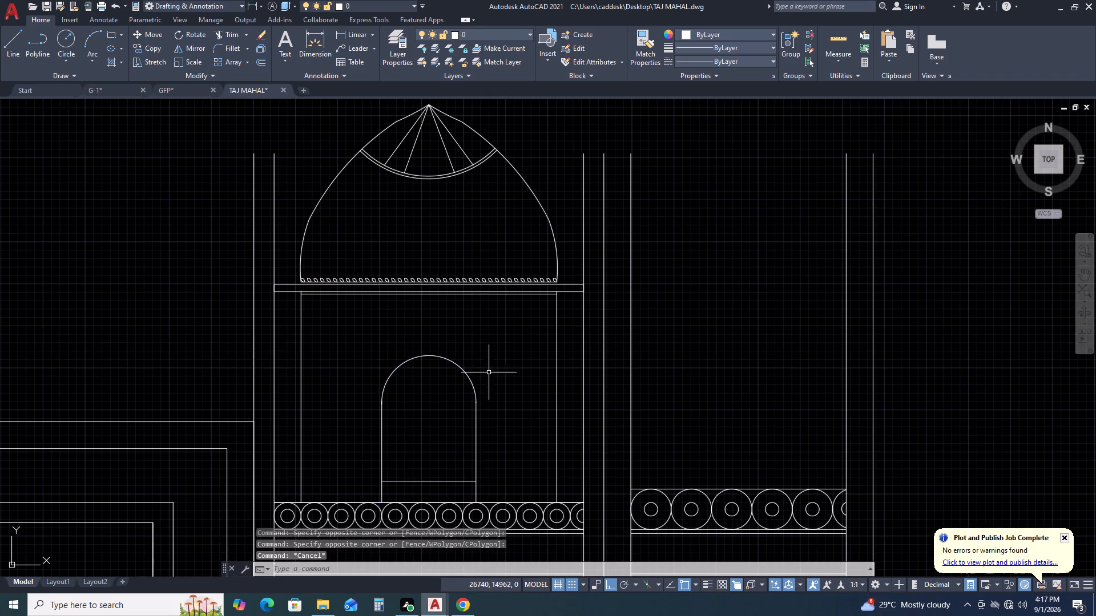
Mirror the arched opening with its sill line to the right about a vertical axis just beside it, keeping the original.
{"action": "left_click", "coordinate": [494, 368]}
{"action": "left_click", "coordinate": [357, 492]}
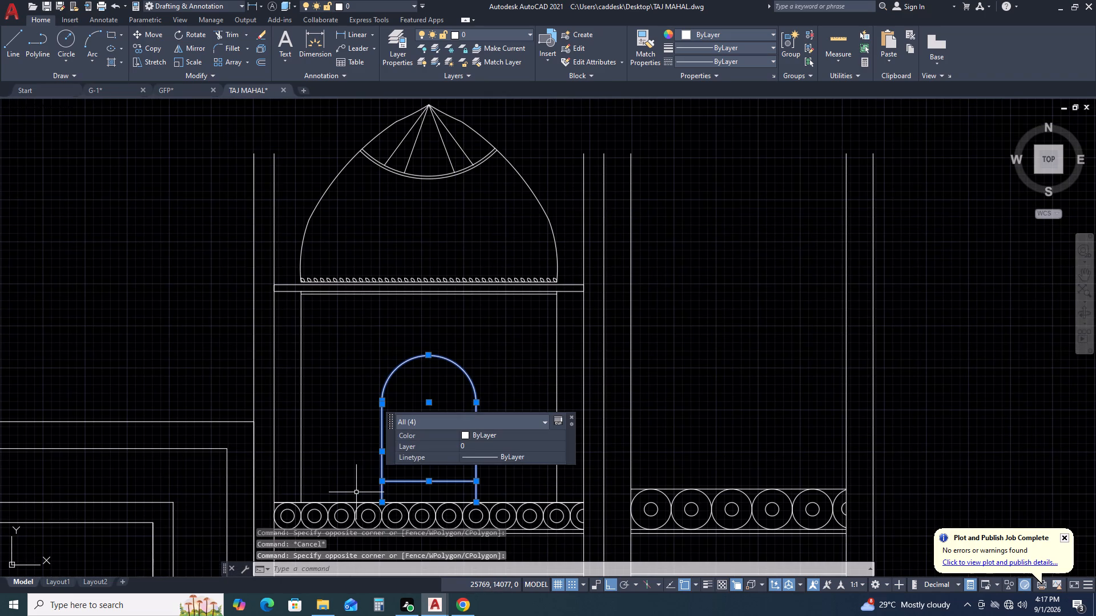
{"action": "type", "text": "MI"}
{"action": "key", "text": "space"}
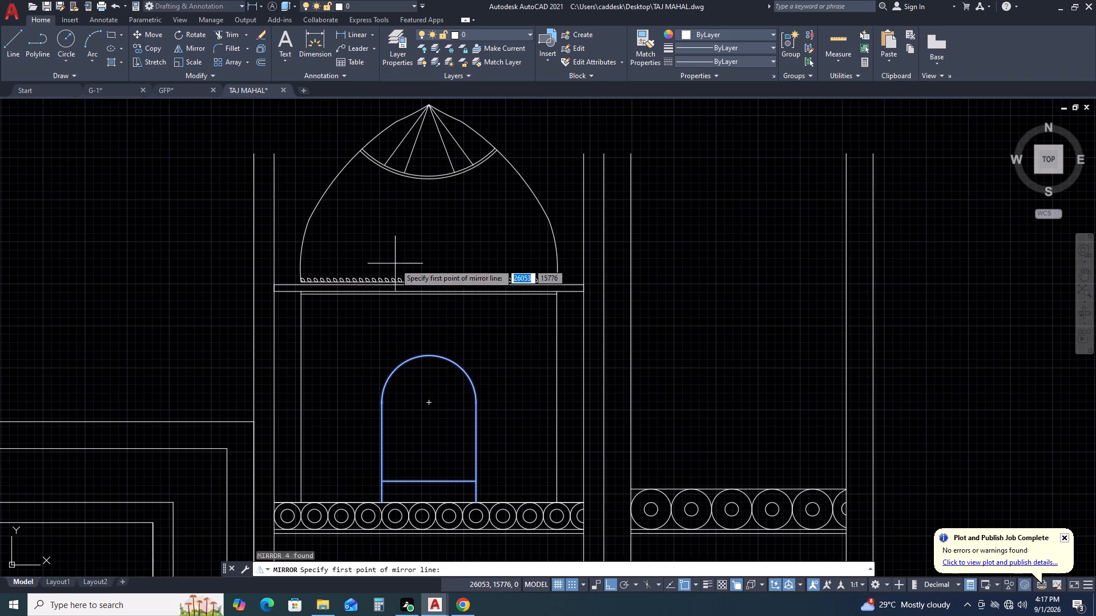
{"action": "middle_click_drag", "start_coordinate": [499, 492], "coordinate": [487, 386]}
{"action": "middle_click", "coordinate": [487, 380]}
{"action": "scroll", "coordinate": [482, 387], "scroll_direction": "up", "scroll_amount": 2}
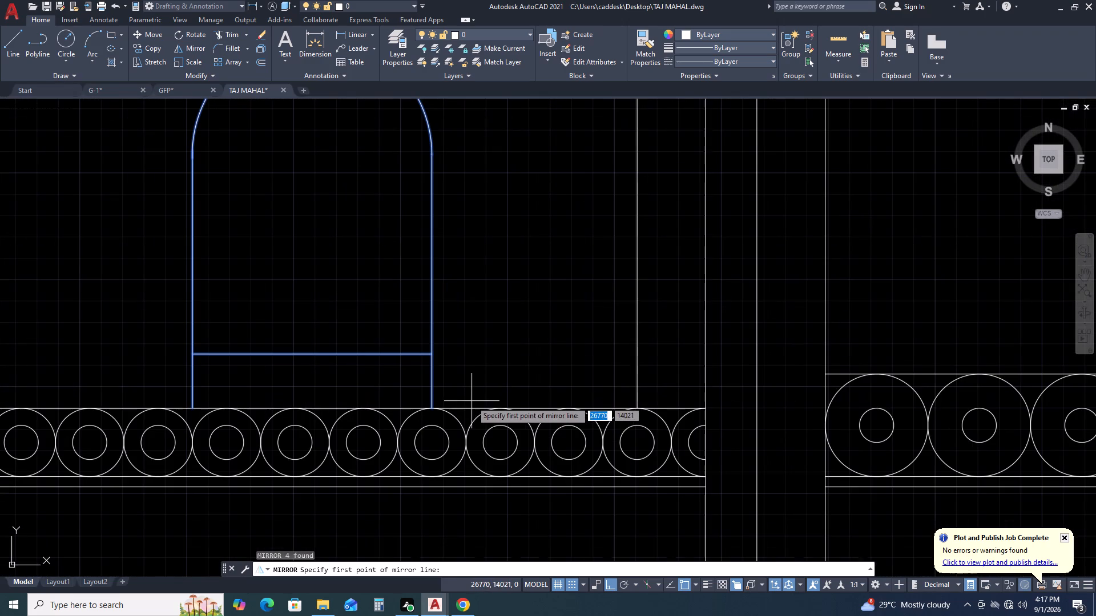
{"action": "left_click", "coordinate": [465, 407]}
{"action": "middle_click_drag", "start_coordinate": [474, 212], "coordinate": [474, 213]}
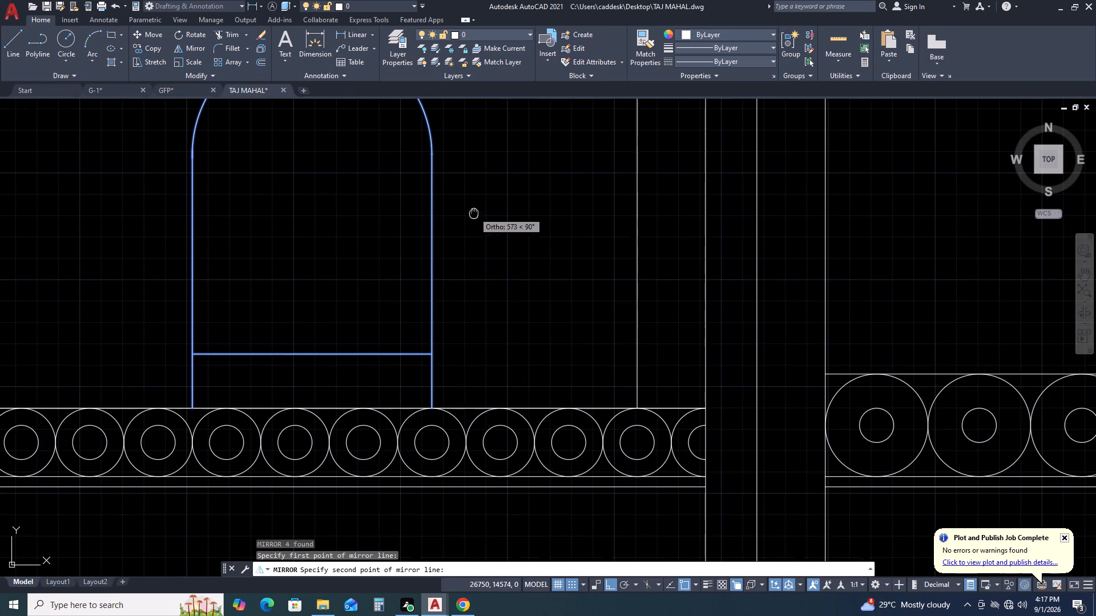
{"action": "middle_click_drag", "start_coordinate": [474, 213], "coordinate": [482, 302]}
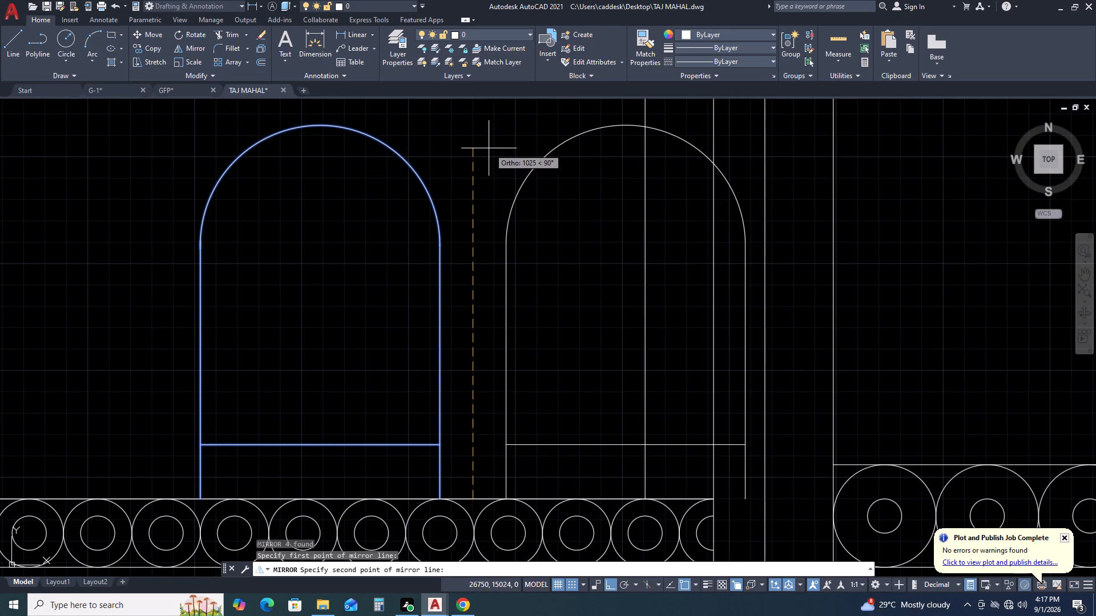
{"action": "left_click", "coordinate": [489, 148]}
{"action": "left_click", "coordinate": [507, 191]}
{"action": "scroll", "coordinate": [478, 202], "scroll_direction": "down", "scroll_amount": 2}
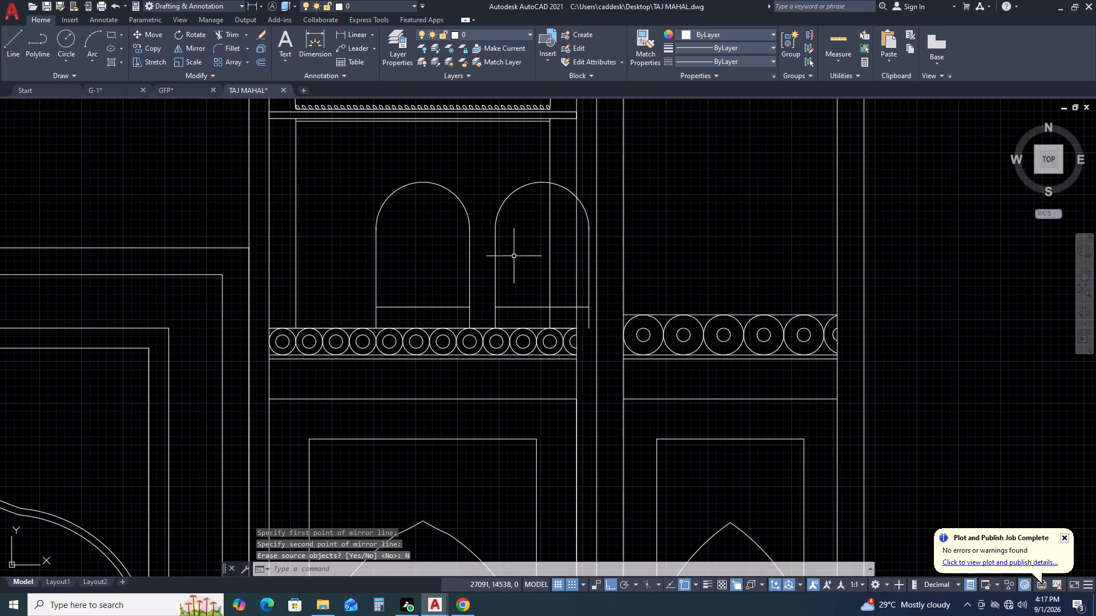
Mirror the central arched opening with its sill line to the left about a vertical axis beside it, keeping the original.
{"action": "middle_click_drag", "start_coordinate": [494, 273], "coordinate": [579, 325]}
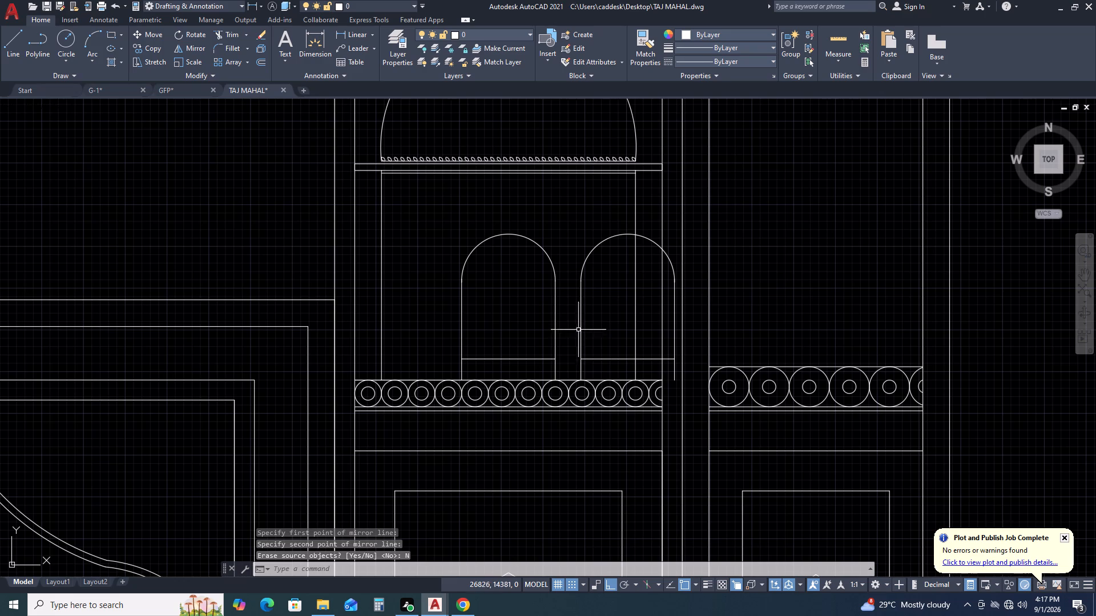
{"action": "left_click", "coordinate": [421, 211]}
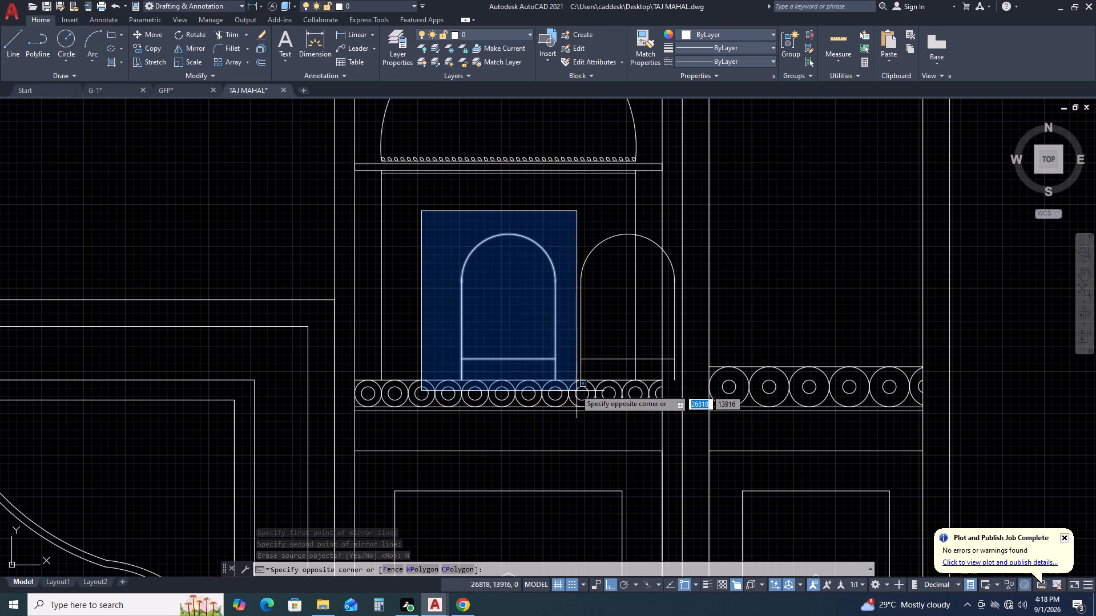
{"action": "left_click", "coordinate": [571, 385]}
{"action": "middle_click_drag", "start_coordinate": [260, 330], "coordinate": [481, 489]}
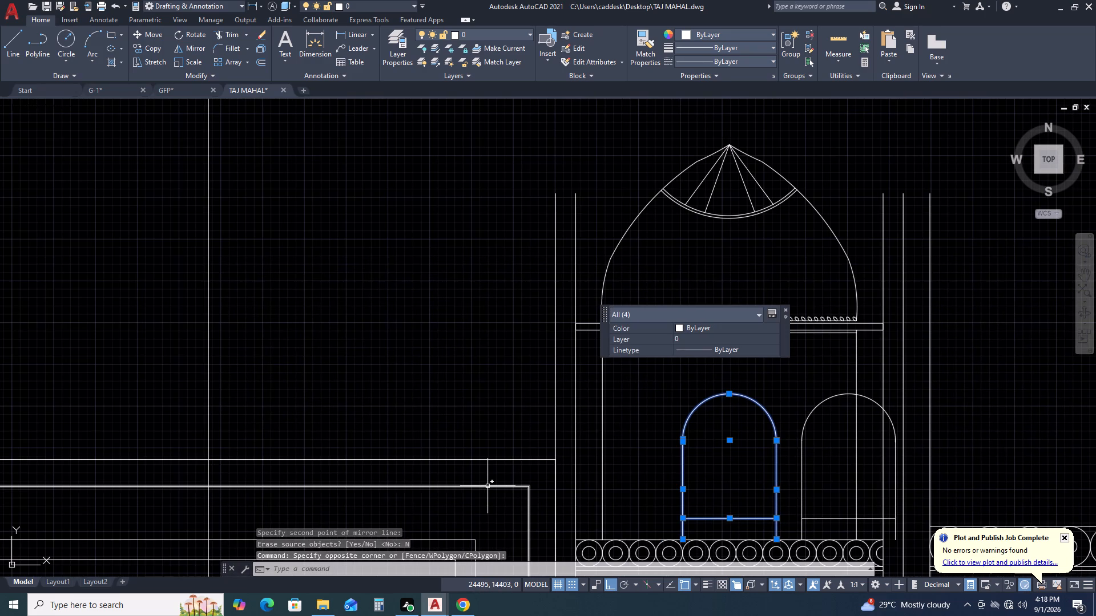
{"action": "type", "text": "MI"}
{"action": "key", "text": "space"}
{"action": "scroll", "coordinate": [490, 468], "scroll_direction": "down", "scroll_amount": 3}
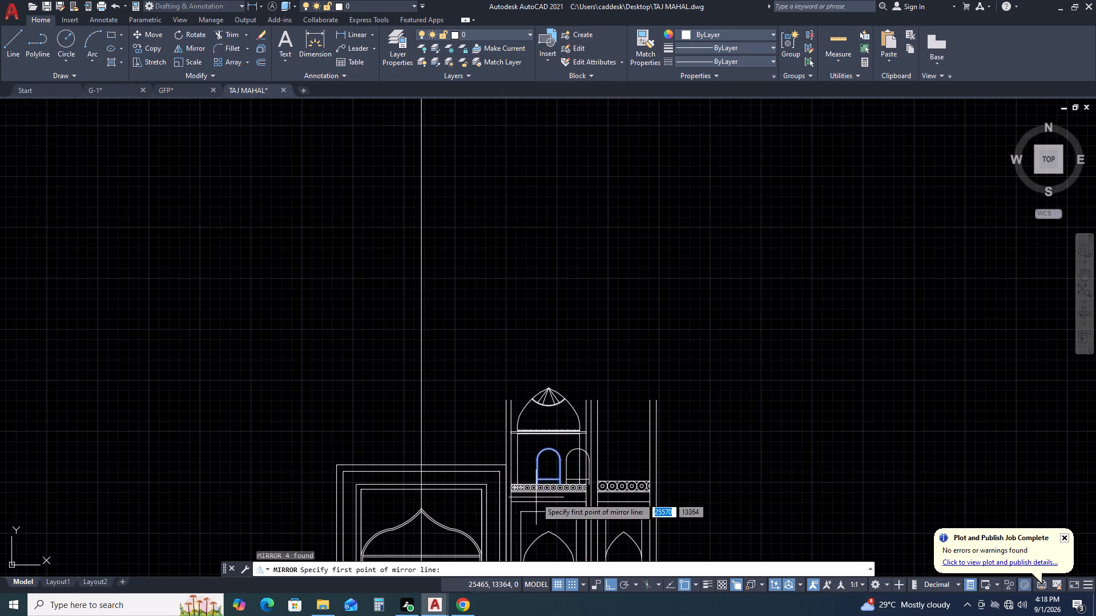
{"action": "scroll", "coordinate": [541, 472], "scroll_direction": "up", "scroll_amount": 2}
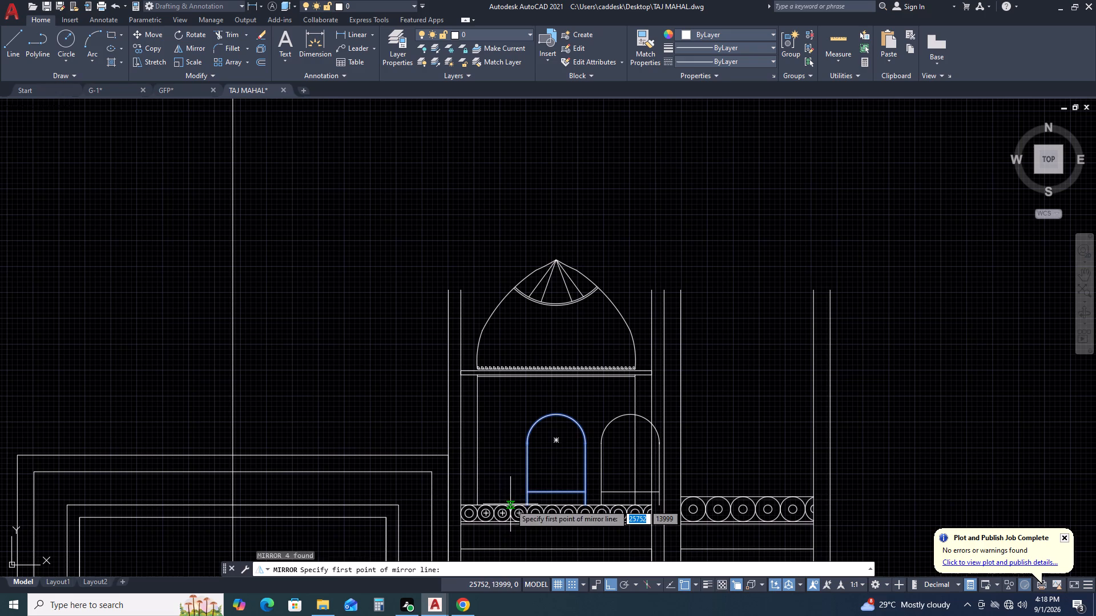
{"action": "left_click", "coordinate": [510, 504]}
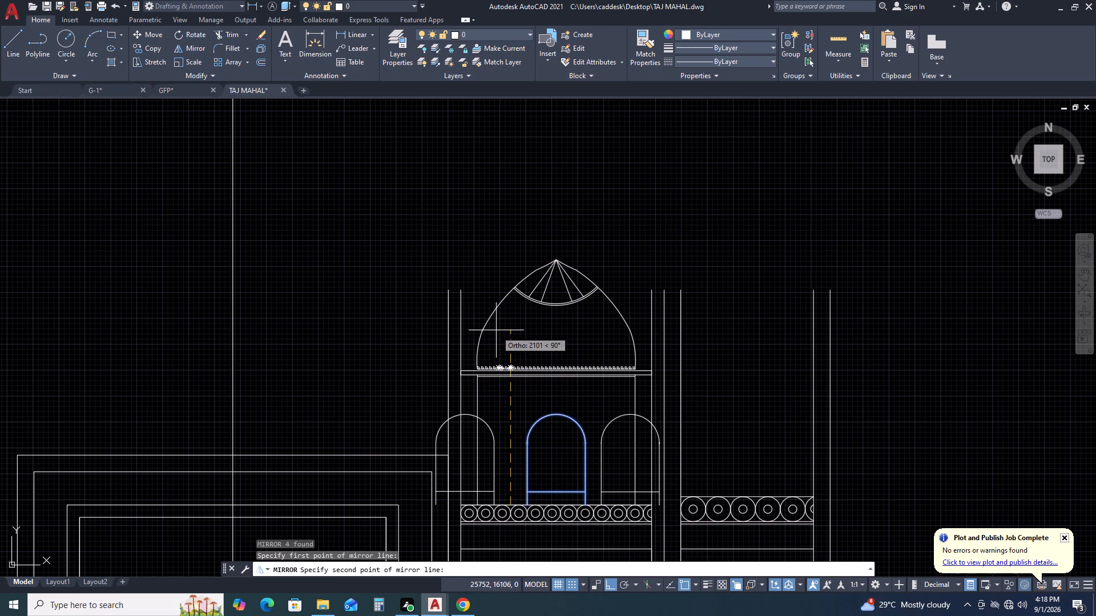
{"action": "left_click", "coordinate": [506, 310]}
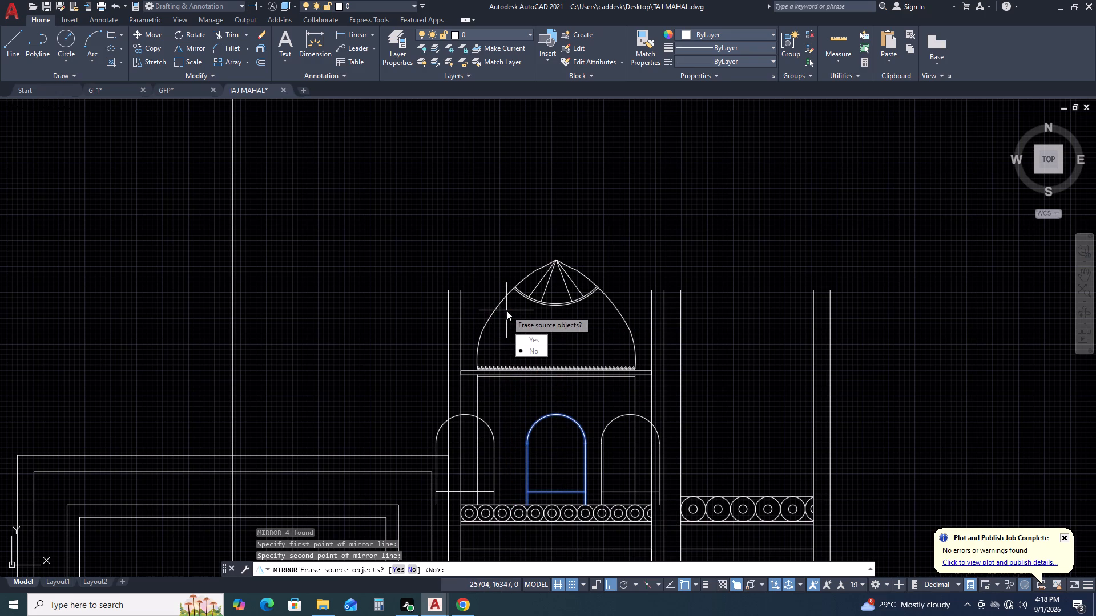
{"action": "left_click", "coordinate": [518, 352]}
Move the left arched opening horizontally toward the central one so its gap matches the gap on the right.
{"action": "middle_click_drag", "start_coordinate": [442, 378], "coordinate": [439, 249]}
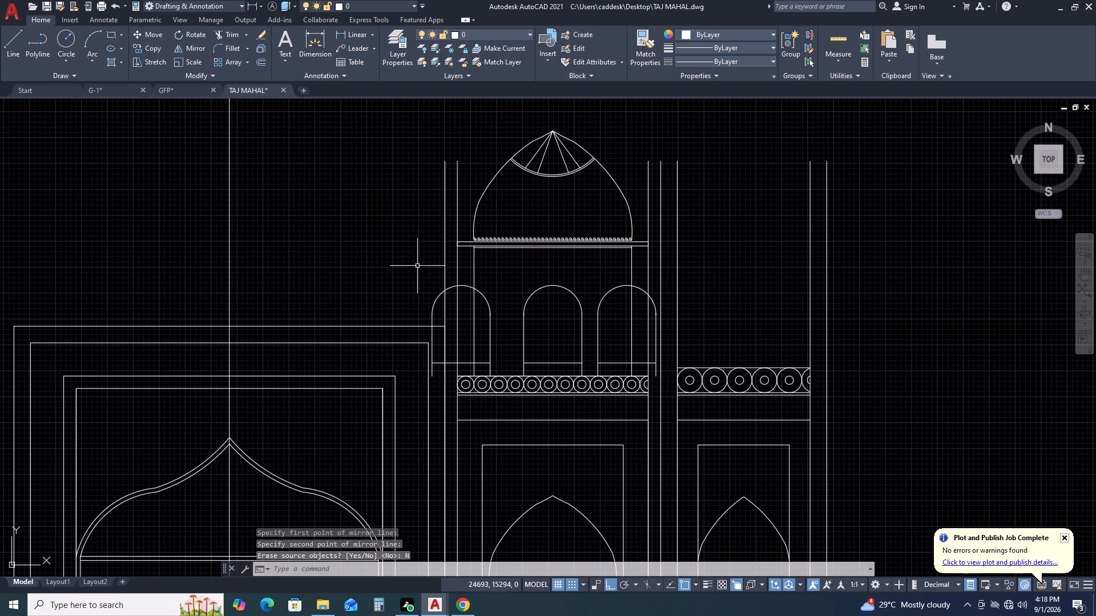
{"action": "left_click", "coordinate": [416, 264]}
{"action": "scroll", "coordinate": [469, 374], "scroll_direction": "up", "scroll_amount": 2}
{"action": "left_click", "coordinate": [529, 383]}
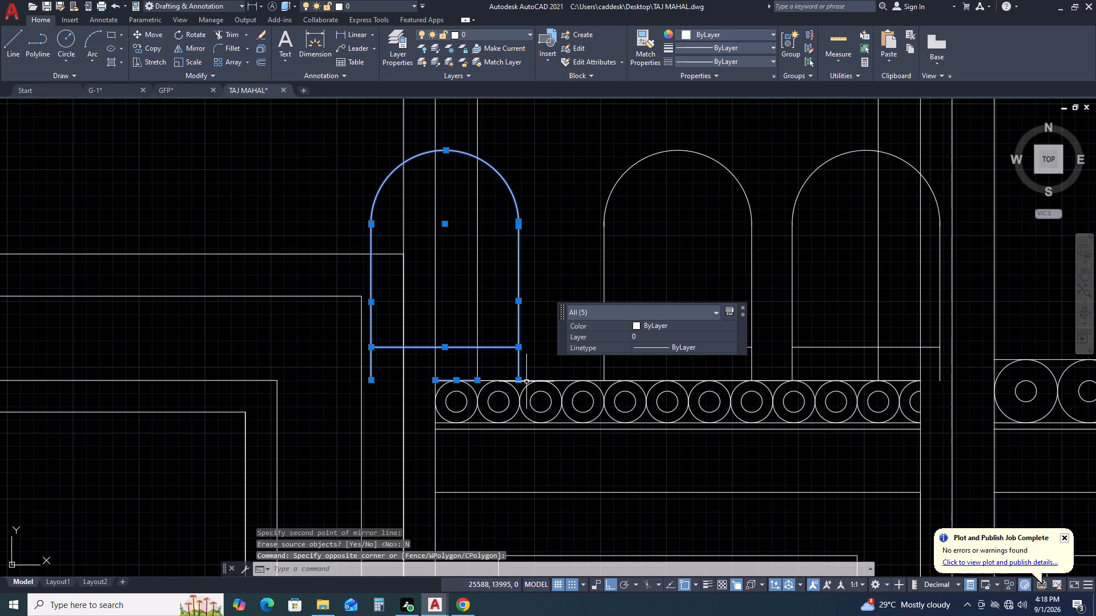
{"action": "middle_click_drag", "start_coordinate": [399, 326], "coordinate": [325, 369]}
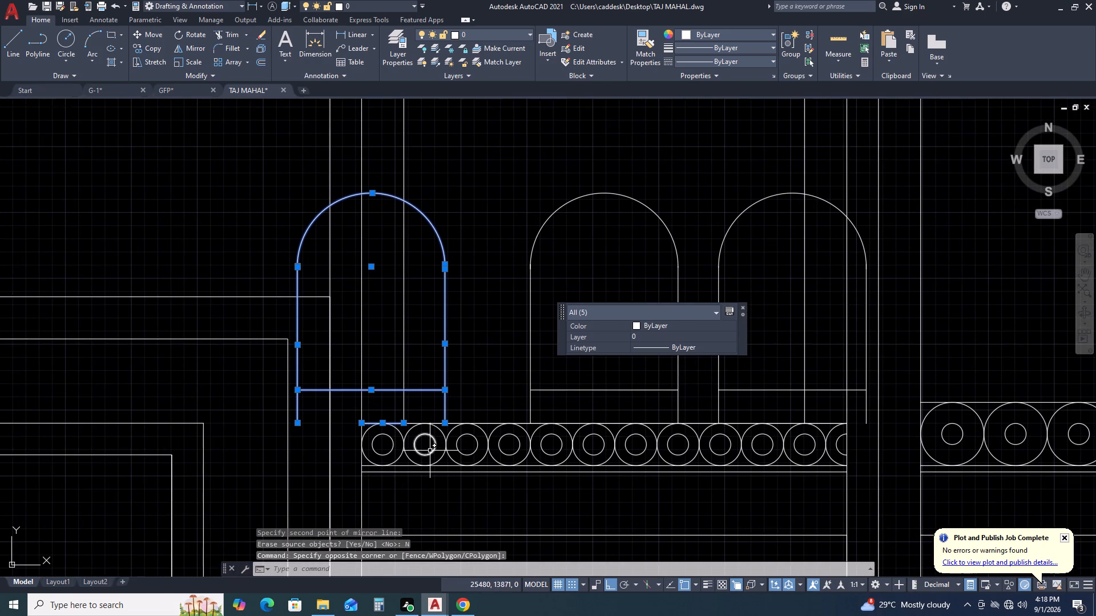
{"action": "key", "text": "m"}
{"action": "key", "text": "space"}
{"action": "scroll", "coordinate": [448, 419], "scroll_direction": "up", "scroll_amount": 2}
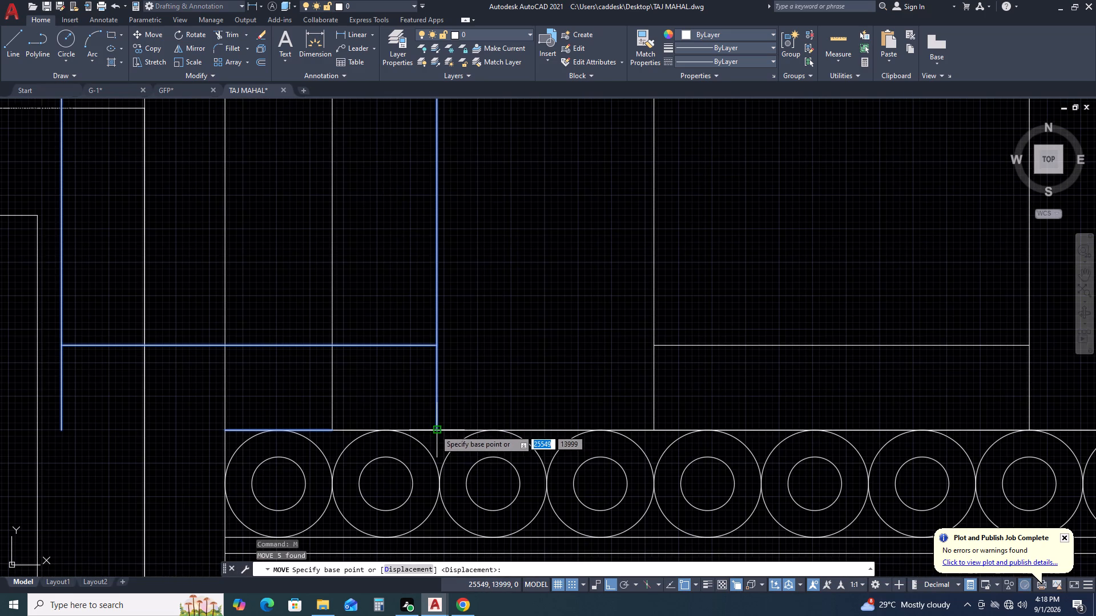
{"action": "left_click", "coordinate": [435, 429]}
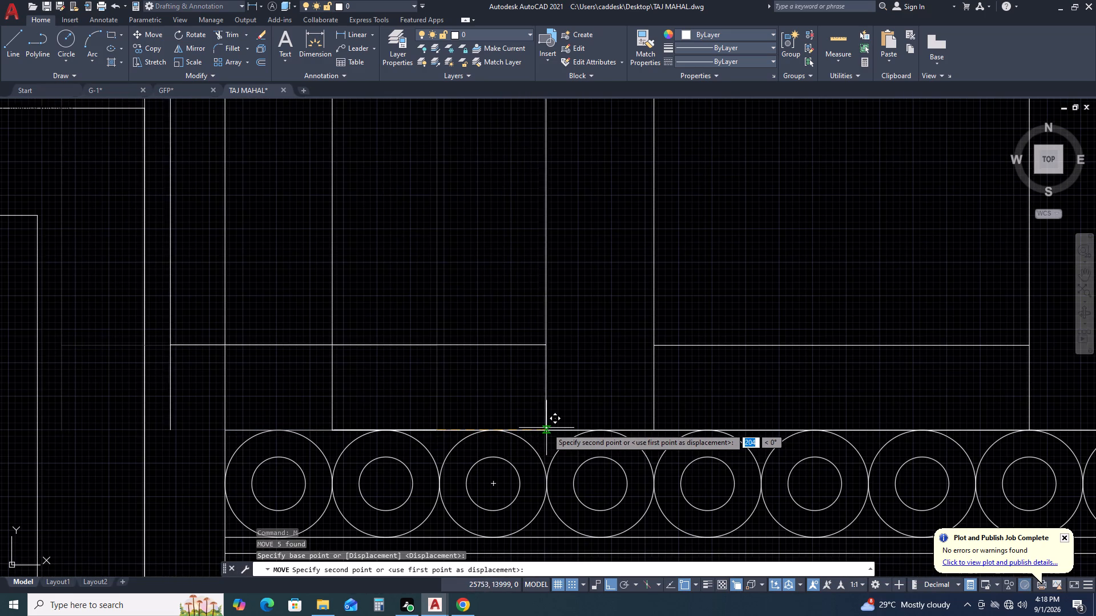
{"action": "left_click", "coordinate": [552, 429]}
{"action": "scroll", "coordinate": [275, 396], "scroll_direction": "down", "scroll_amount": 2}
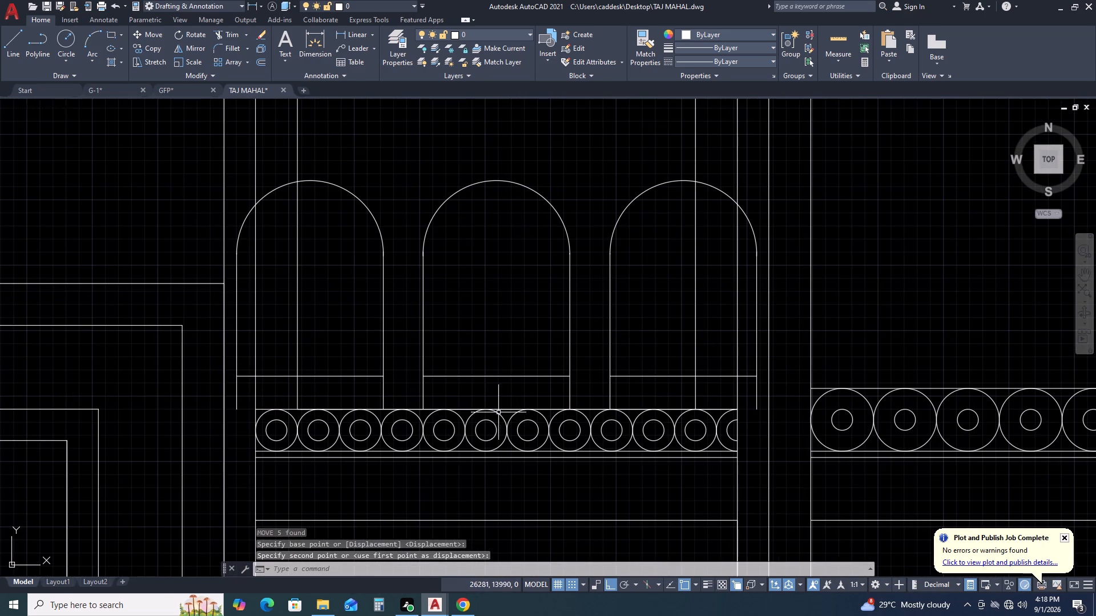
Erase the short stray line lying on the circle band's top edge beneath the left arched opening.
{"action": "scroll", "coordinate": [308, 414], "scroll_direction": "up", "scroll_amount": 2}
{"action": "left_click", "coordinate": [261, 380]}
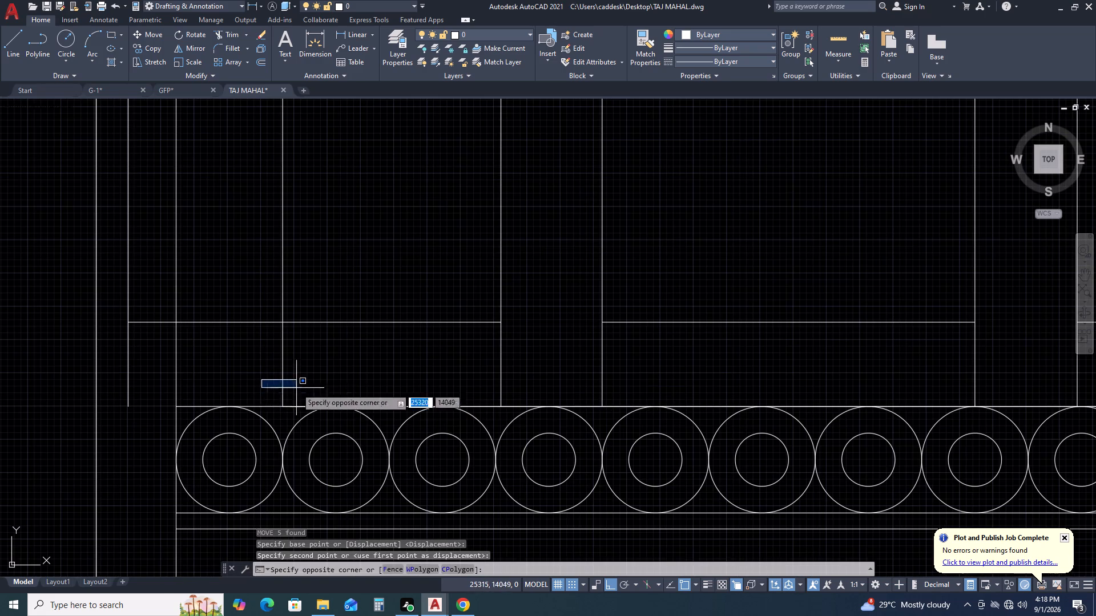
{"action": "left_click", "coordinate": [485, 420]}
{"action": "key", "text": "Delete"}
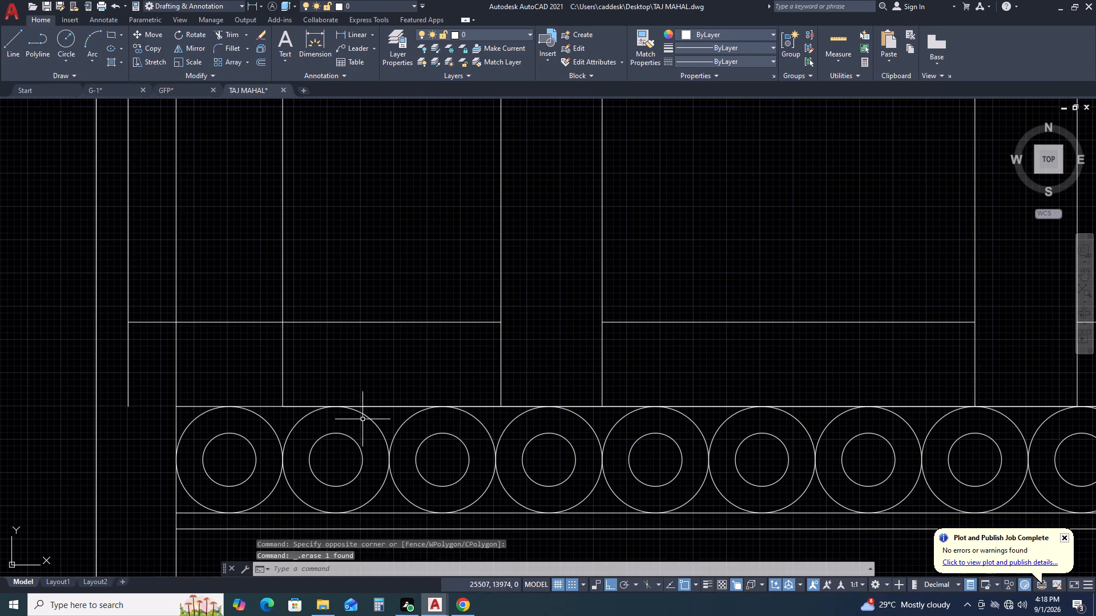
Trim away the parts of the left arched opening and its sill that extend beyond the panel's left vertical line.
{"action": "scroll", "coordinate": [362, 419], "scroll_direction": "down", "scroll_amount": 2}
{"action": "middle_click_drag", "start_coordinate": [332, 299], "coordinate": [355, 354]}
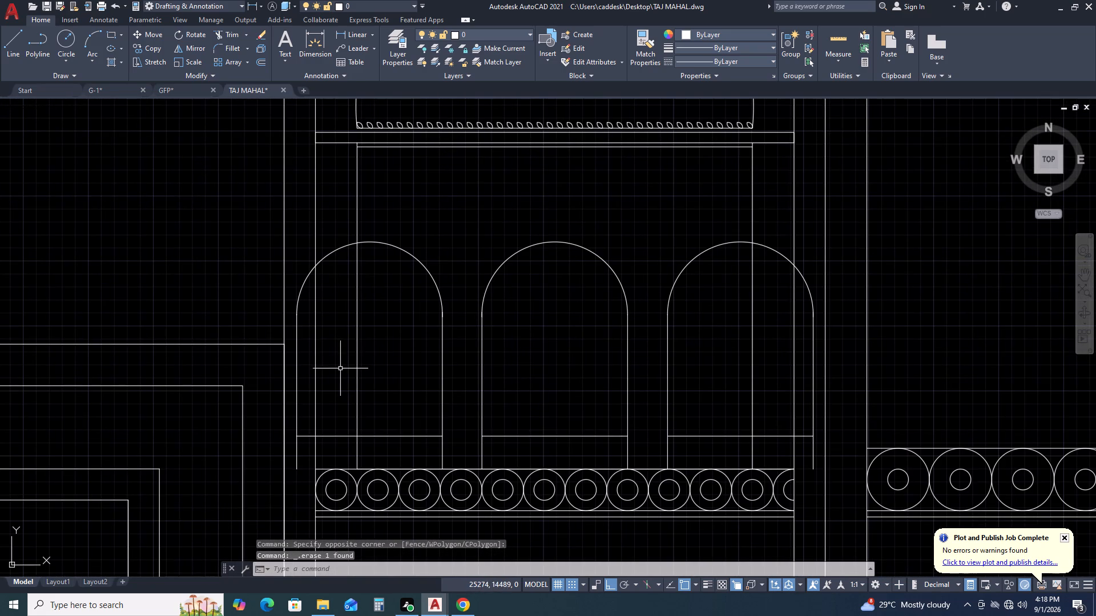
{"action": "key", "text": "t"}
{"action": "key", "text": "r"}
{"action": "key", "text": "space"}
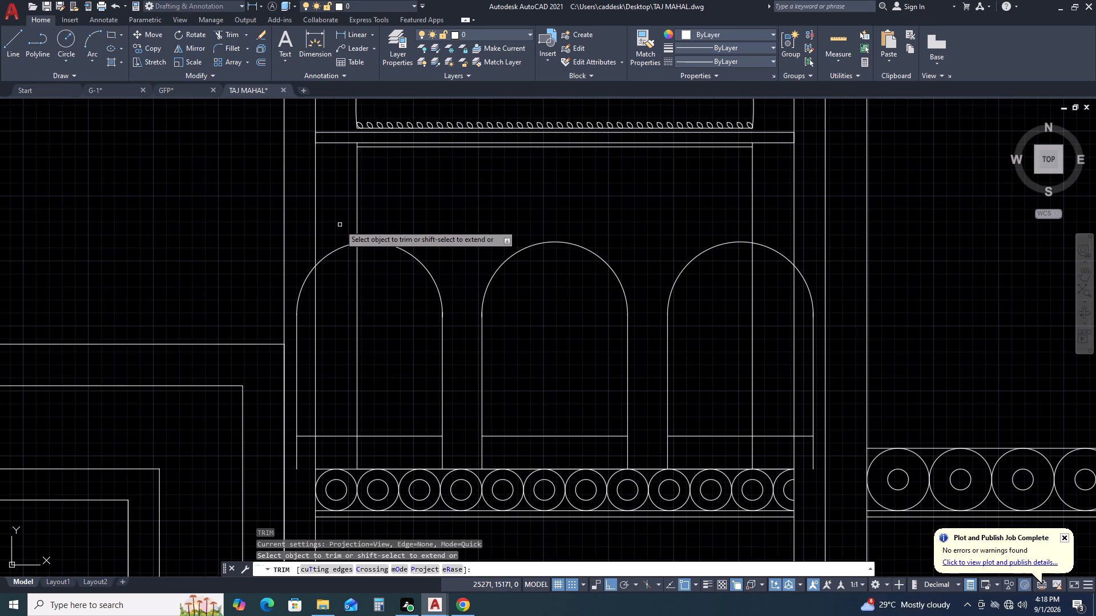
{"action": "left_click", "coordinate": [340, 225]}
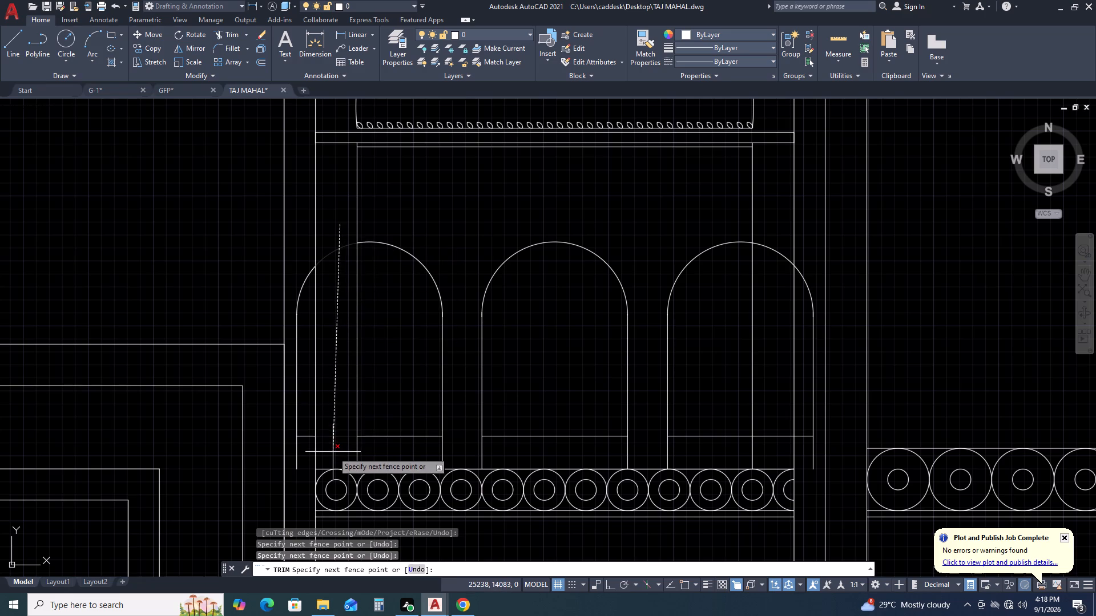
{"action": "left_click", "coordinate": [333, 452]}
{"action": "left_click", "coordinate": [307, 260]}
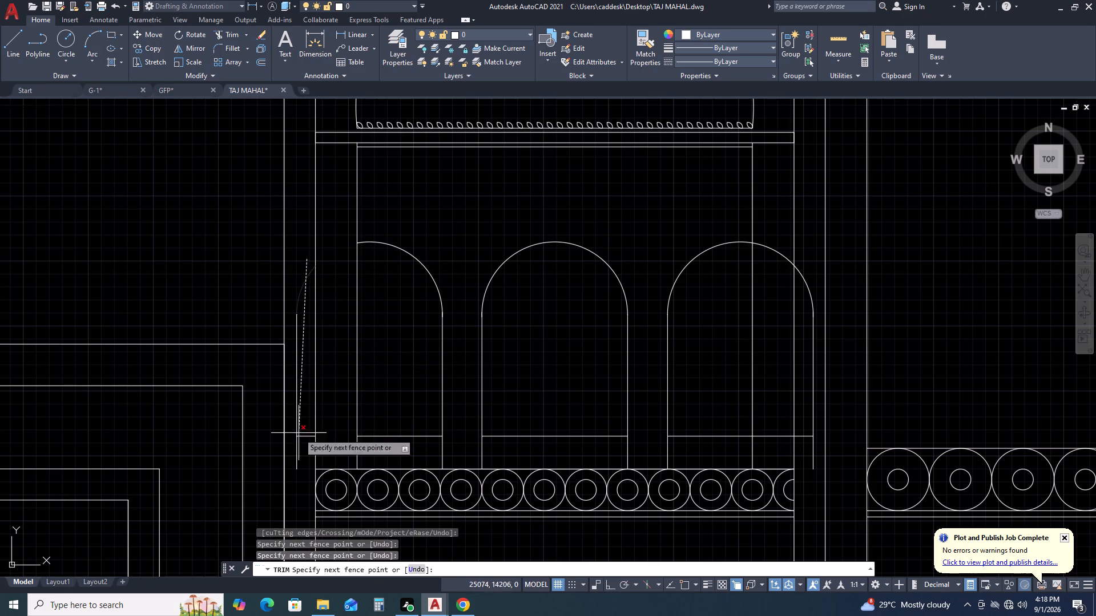
{"action": "left_click", "coordinate": [299, 472]}
{"action": "left_click", "coordinate": [304, 429]}
{"action": "left_click", "coordinate": [297, 408]}
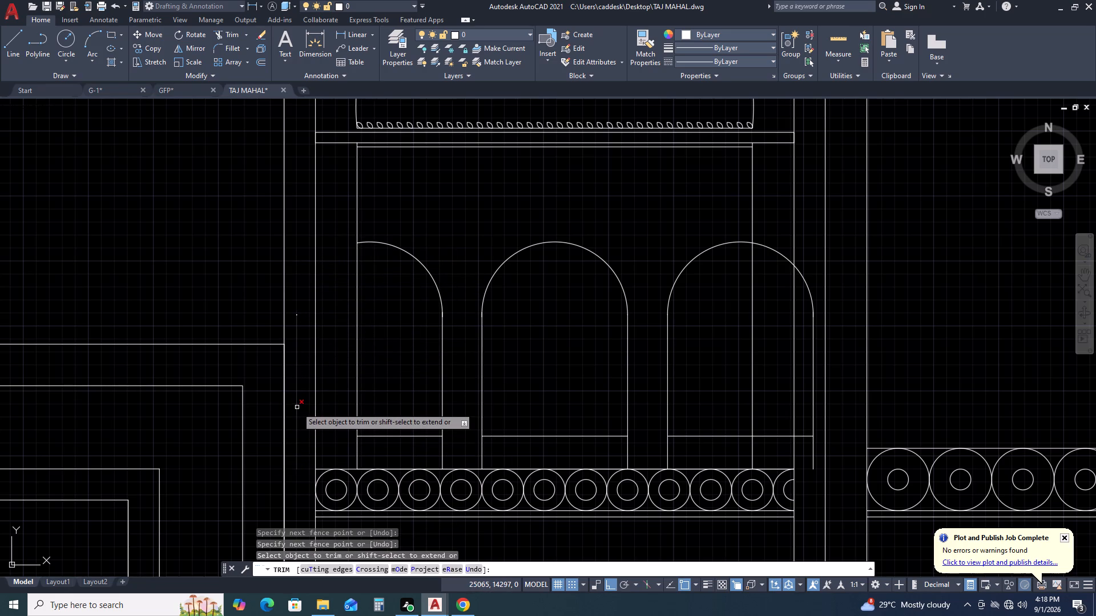
{"action": "left_click", "coordinate": [297, 407]}
{"action": "left_click", "coordinate": [298, 314]}
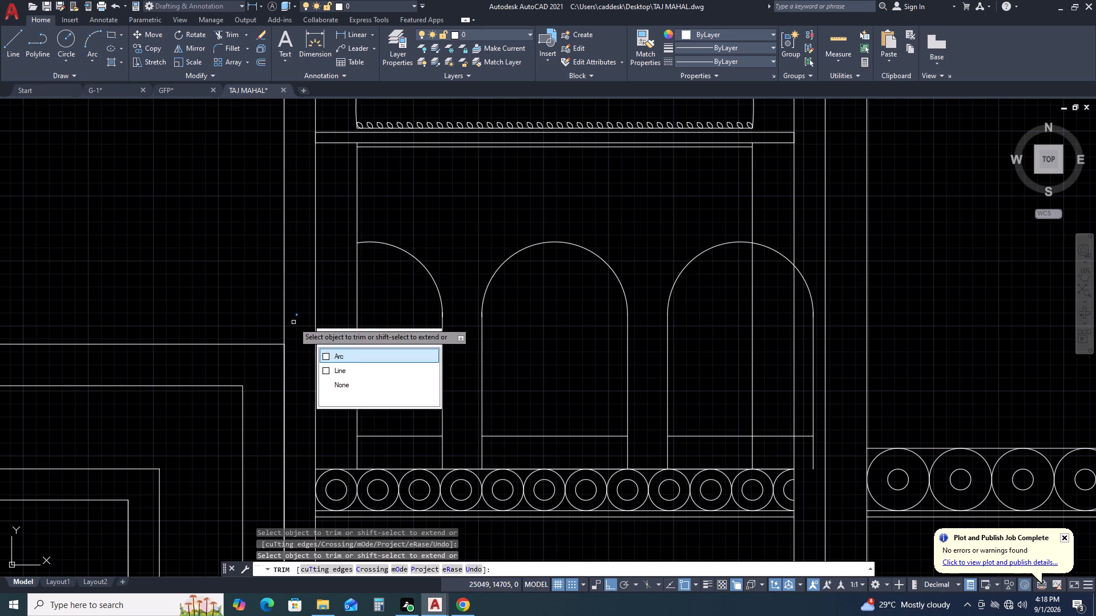
{"action": "left_click", "coordinate": [345, 360]}
{"action": "left_click", "coordinate": [296, 309]}
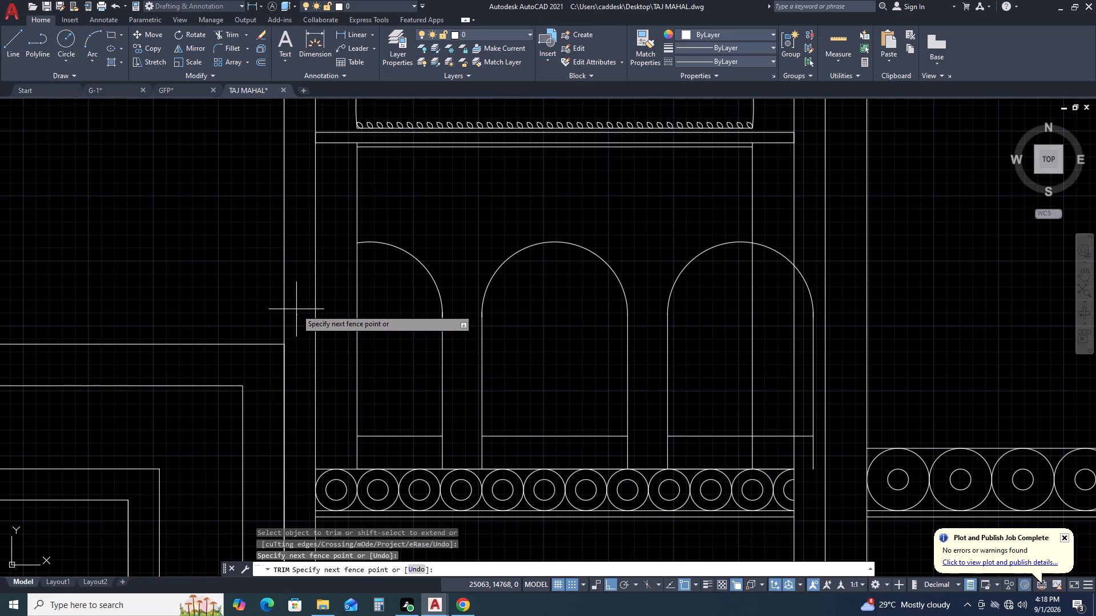
{"action": "left_click", "coordinate": [297, 323]}
{"action": "left_click_drag", "start_coordinate": [298, 291], "coordinate": [298, 298]}
{"action": "left_click", "coordinate": [298, 327]}
{"action": "left_click", "coordinate": [297, 317]}
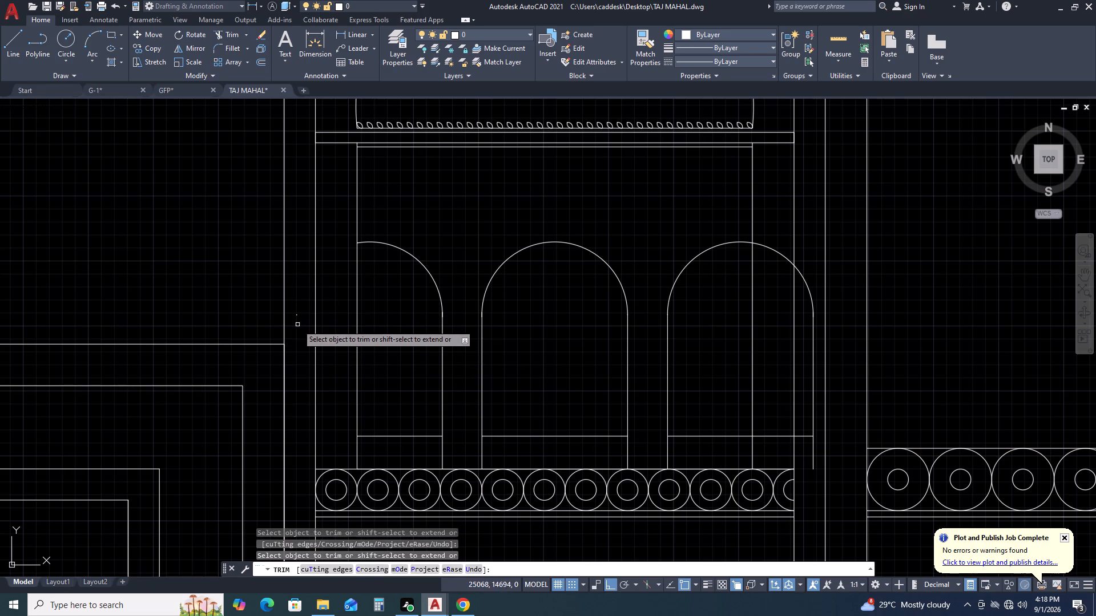
Trim away the parts of the right arched opening and its sill that extend beyond the panel's right vertical line.
{"action": "left_click", "coordinate": [777, 223]}
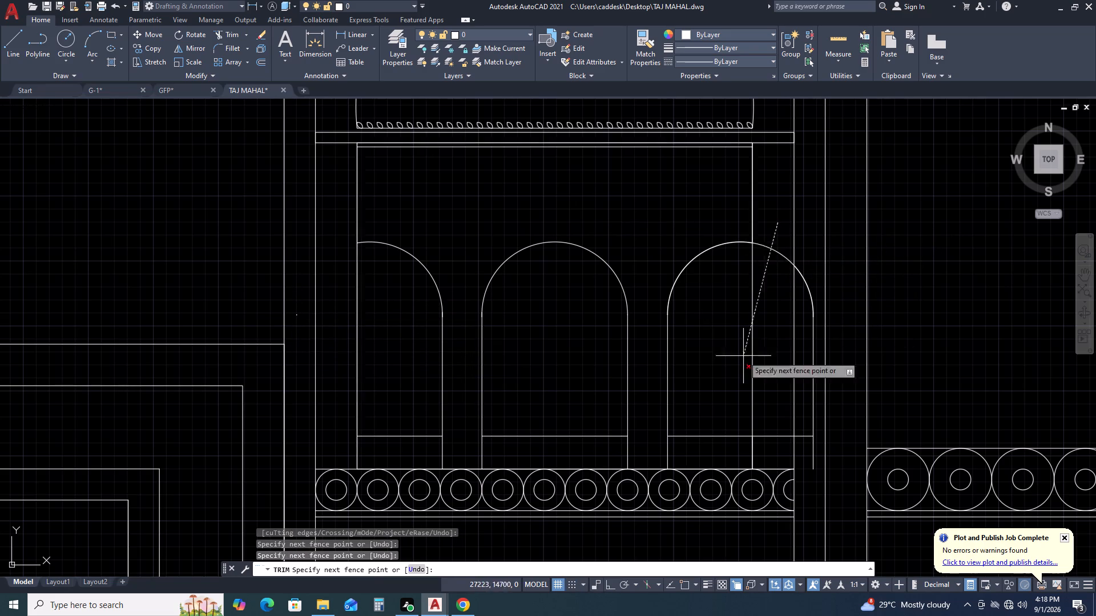
{"action": "left_click", "coordinate": [771, 446]}
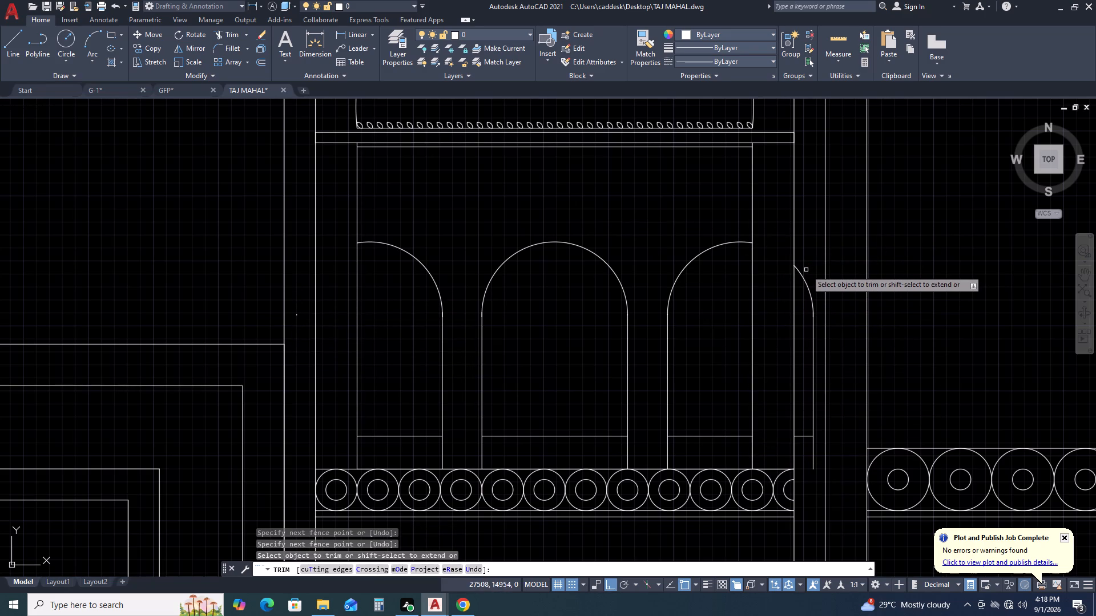
{"action": "left_click", "coordinate": [807, 265]}
{"action": "left_click", "coordinate": [802, 463]}
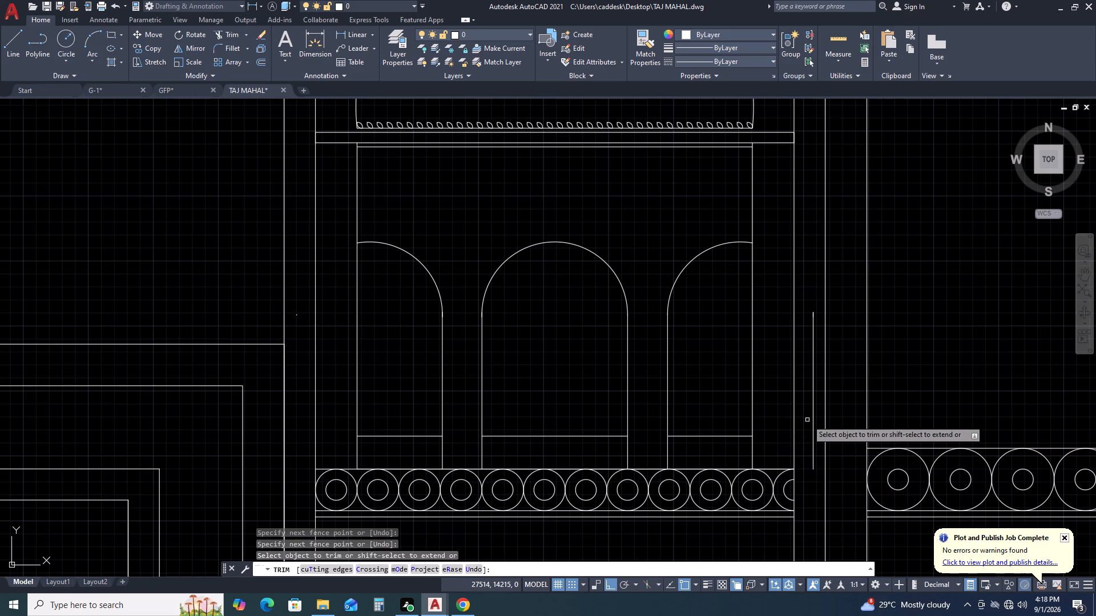
{"action": "left_click", "coordinate": [809, 408]}
{"action": "left_click", "coordinate": [812, 394]}
{"action": "left_click", "coordinate": [815, 392]}
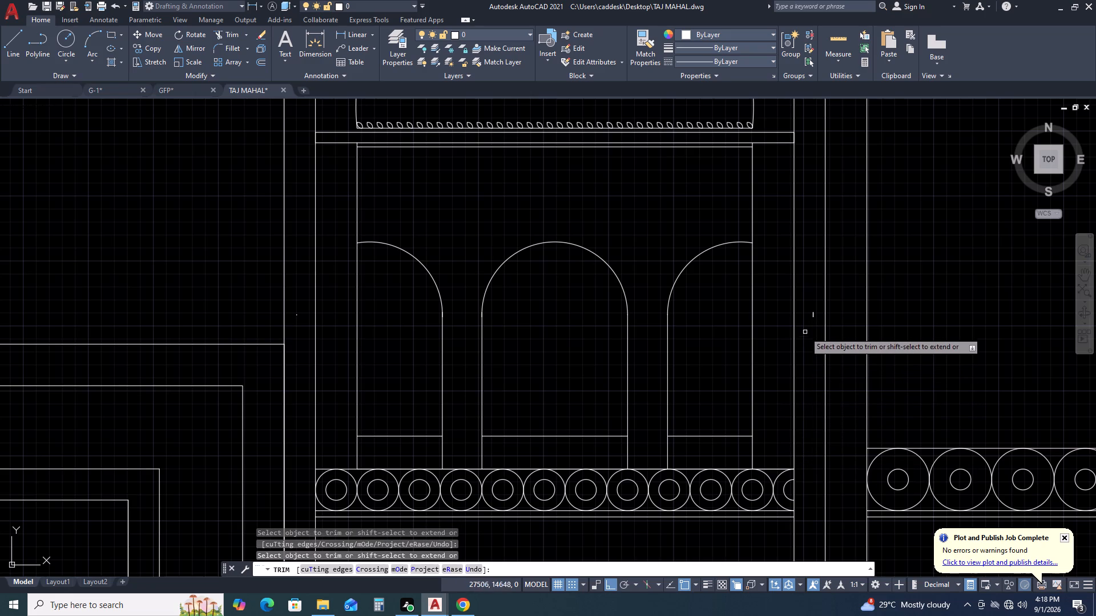
{"action": "left_click", "coordinate": [814, 316]}
{"action": "left_click", "coordinate": [813, 316]}
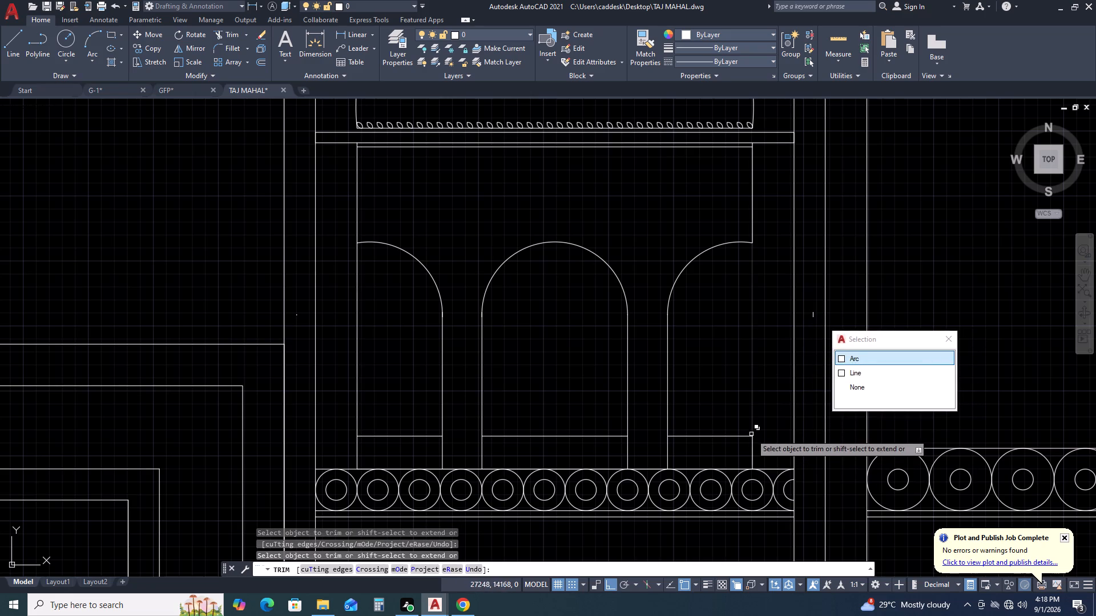
{"action": "key", "text": "Escape"}
{"action": "key", "text": "Escape"}
Erase the tiny leftover line fragments outside the panel on both the left and right sides.
{"action": "left_click", "coordinate": [259, 254]}
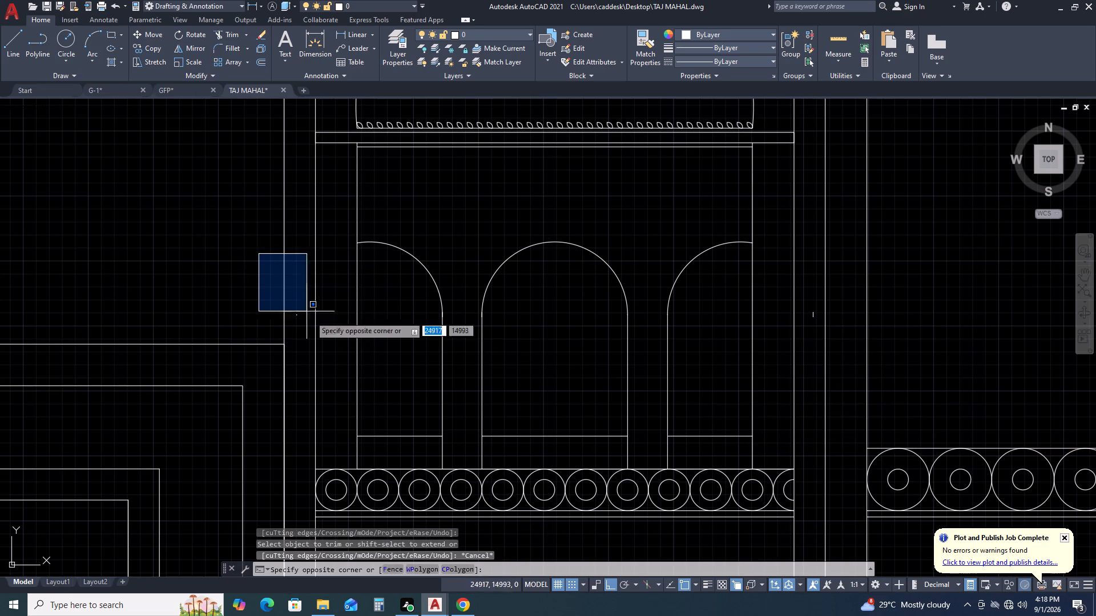
{"action": "left_click", "coordinate": [335, 371]}
{"action": "key", "text": "Delete"}
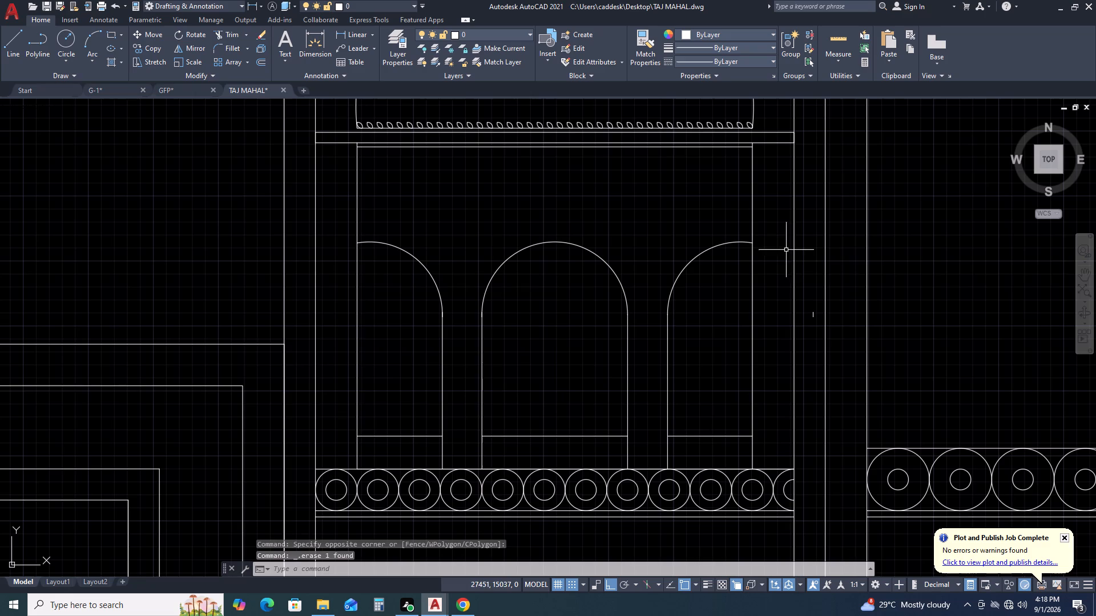
{"action": "left_click", "coordinate": [773, 244]}
{"action": "left_click", "coordinate": [857, 387]}
{"action": "key", "text": "Delete"}
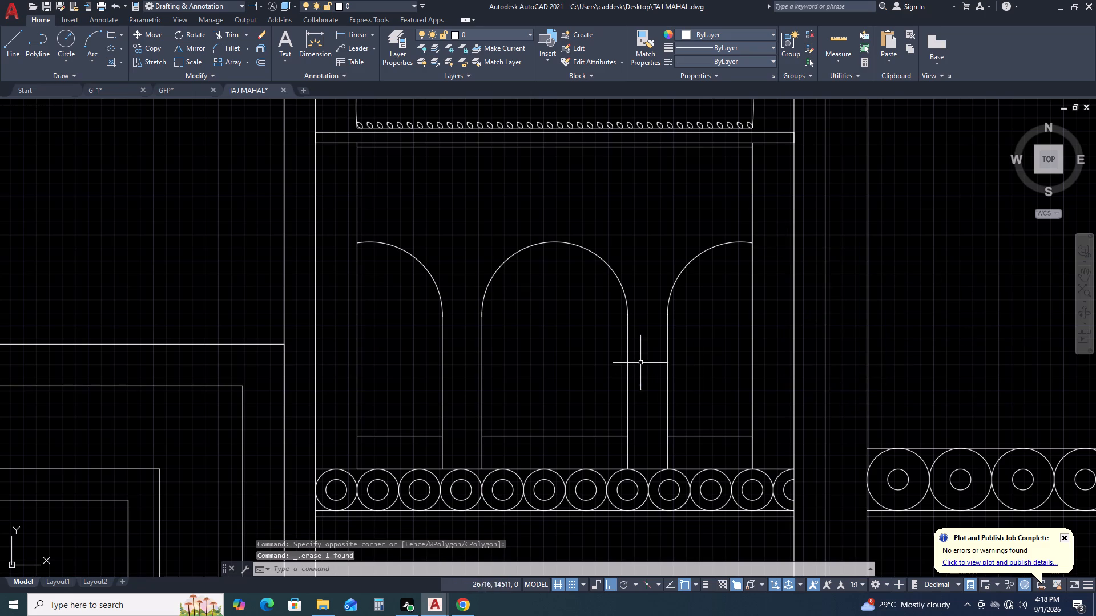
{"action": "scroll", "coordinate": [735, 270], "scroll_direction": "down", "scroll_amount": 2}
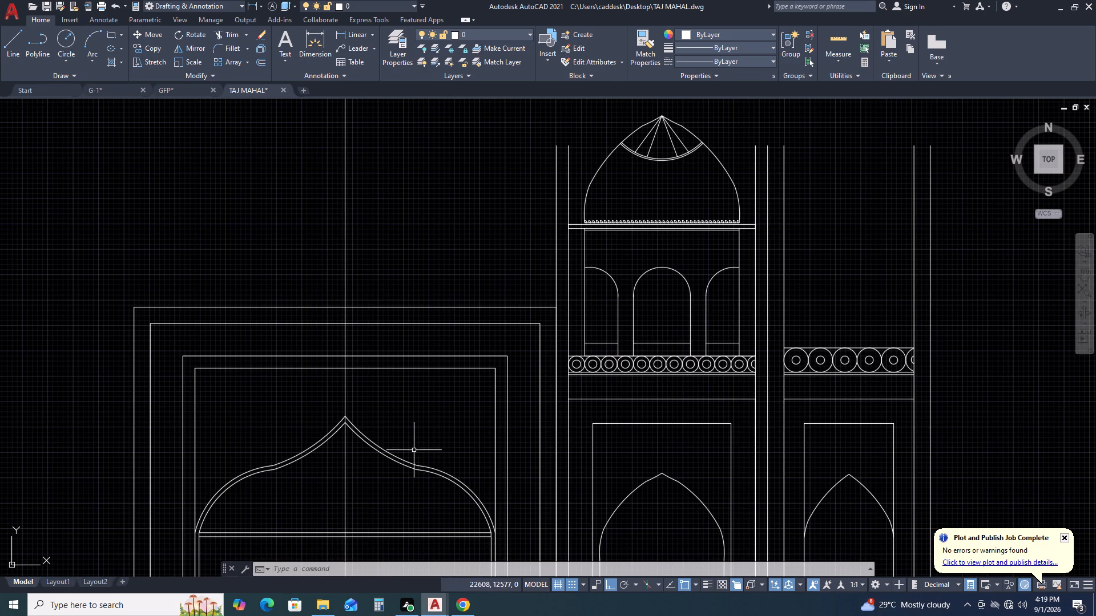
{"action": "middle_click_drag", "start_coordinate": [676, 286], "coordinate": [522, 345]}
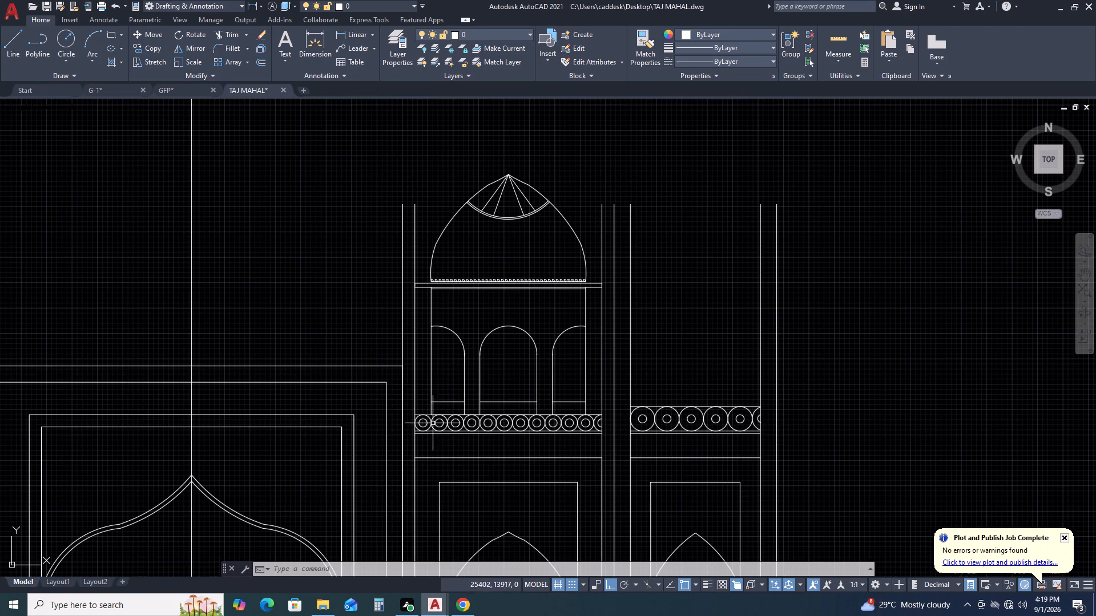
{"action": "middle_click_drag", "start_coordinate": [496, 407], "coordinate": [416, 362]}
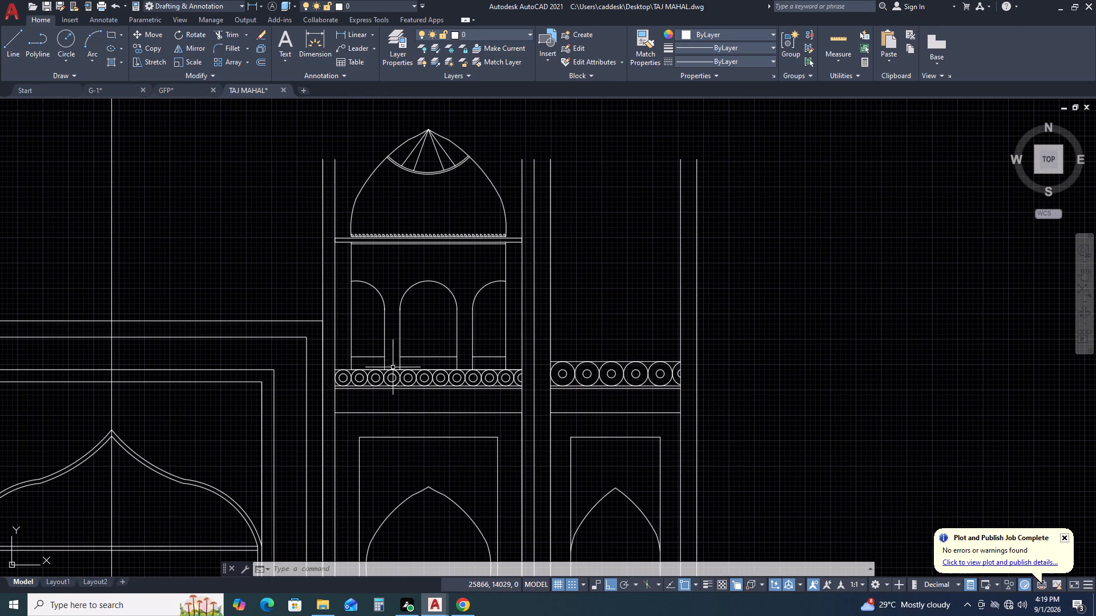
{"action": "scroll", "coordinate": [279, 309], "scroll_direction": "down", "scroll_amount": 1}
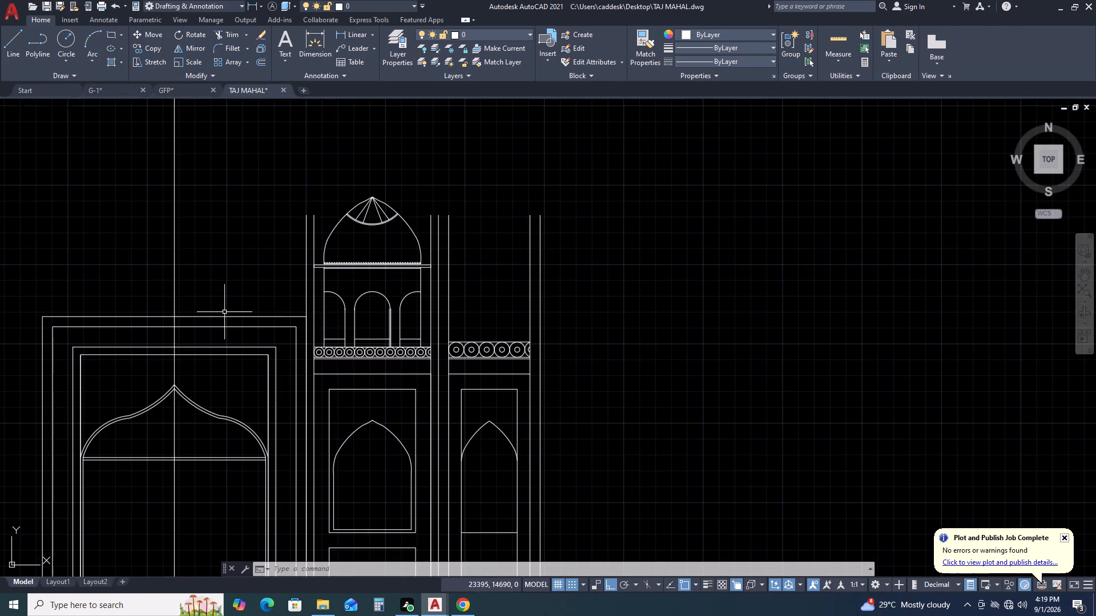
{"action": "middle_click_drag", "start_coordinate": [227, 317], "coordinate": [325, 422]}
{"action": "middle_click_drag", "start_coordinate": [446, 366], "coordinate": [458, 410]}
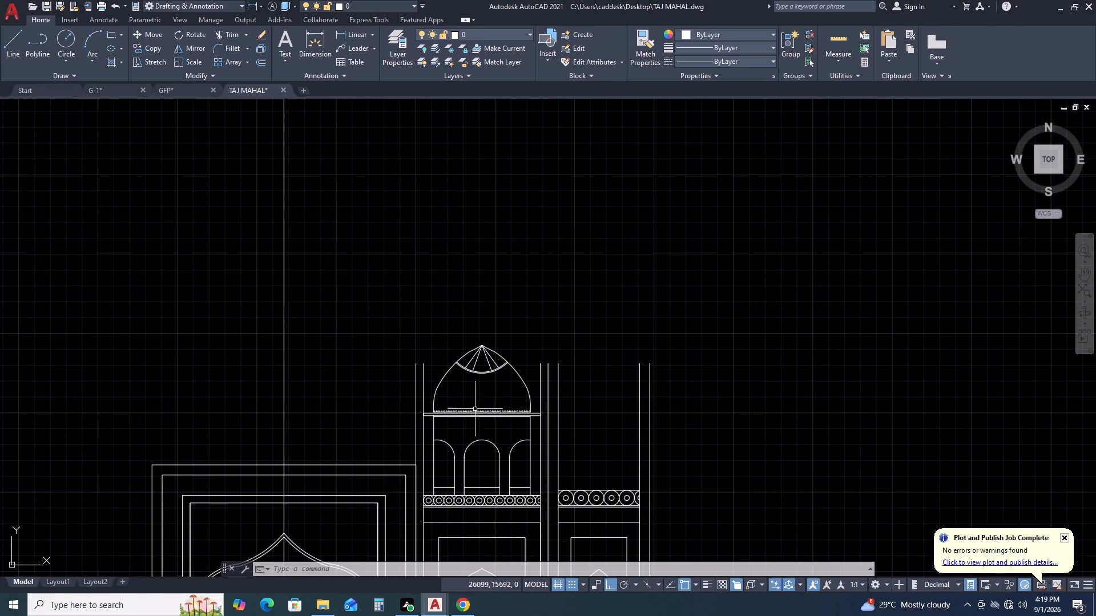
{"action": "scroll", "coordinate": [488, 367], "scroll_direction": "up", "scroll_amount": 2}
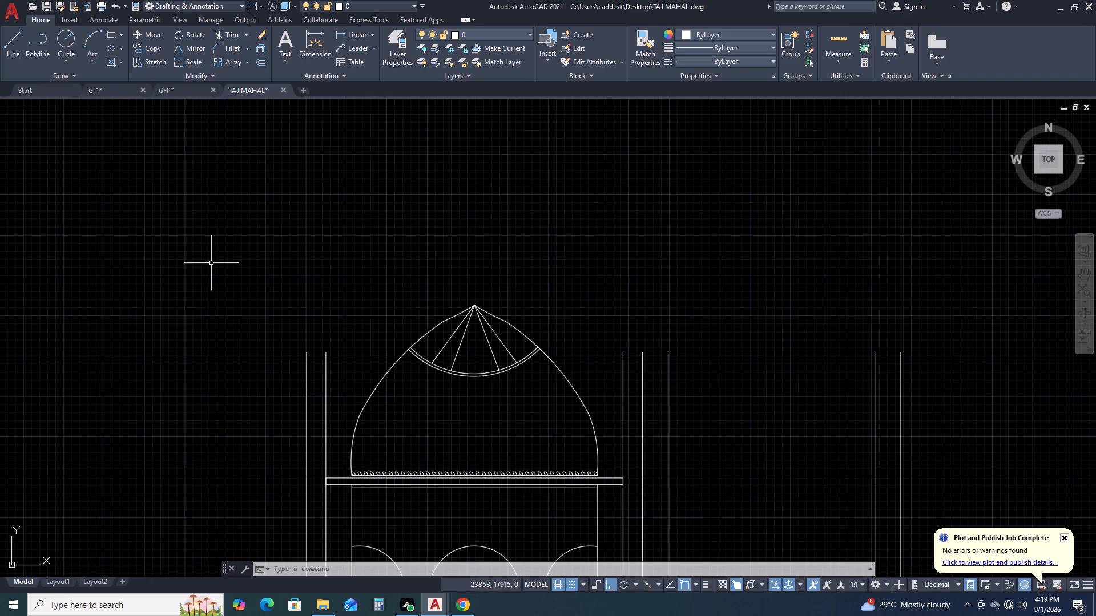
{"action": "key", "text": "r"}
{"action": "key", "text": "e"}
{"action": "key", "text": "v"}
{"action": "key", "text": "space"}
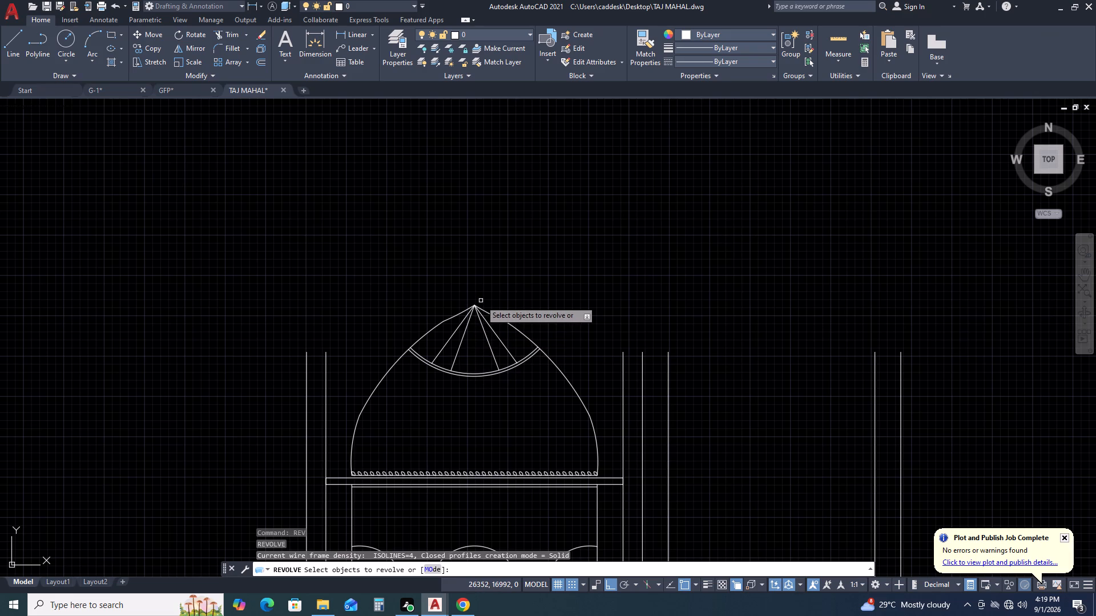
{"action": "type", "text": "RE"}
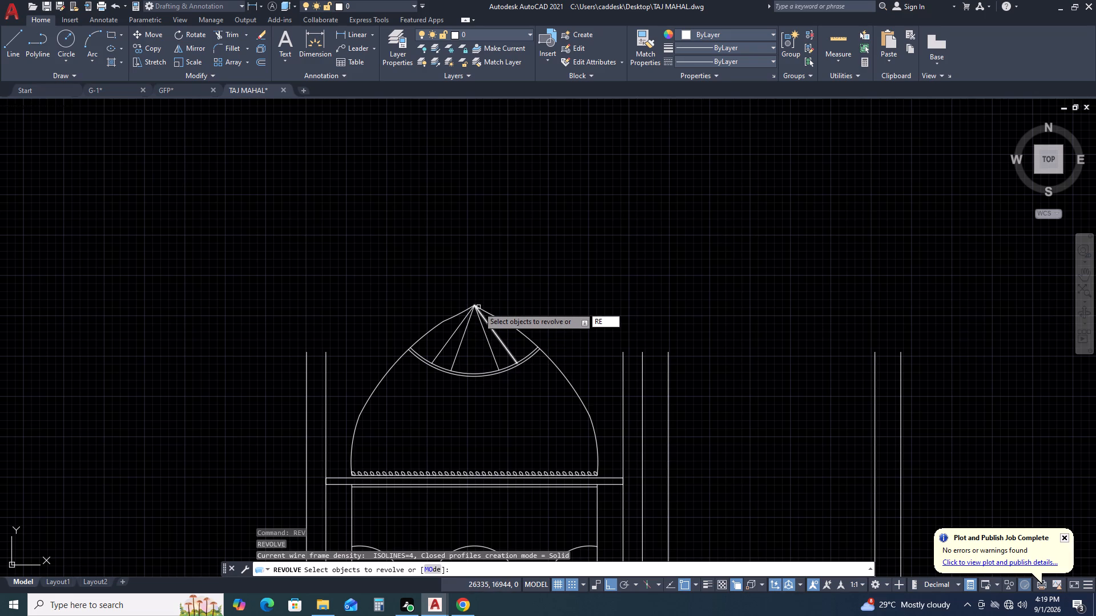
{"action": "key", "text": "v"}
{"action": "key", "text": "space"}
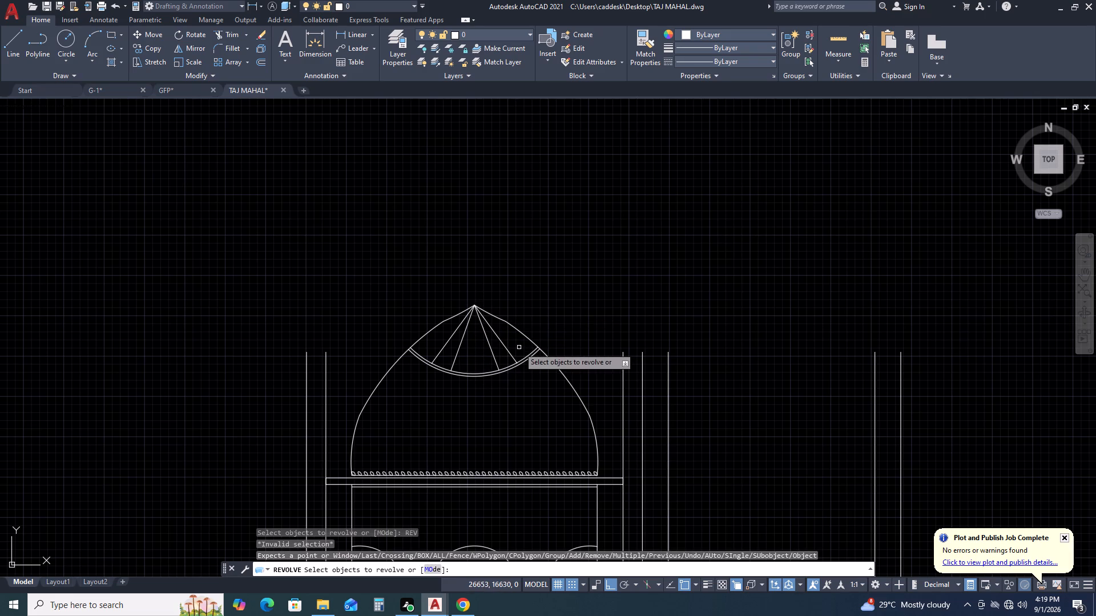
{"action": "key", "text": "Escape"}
Draw a small upright pointed oval with Revision Cloud, rising vertically from the dome's apex.
{"action": "type", "text": "RE"}
{"action": "key", "text": "v"}
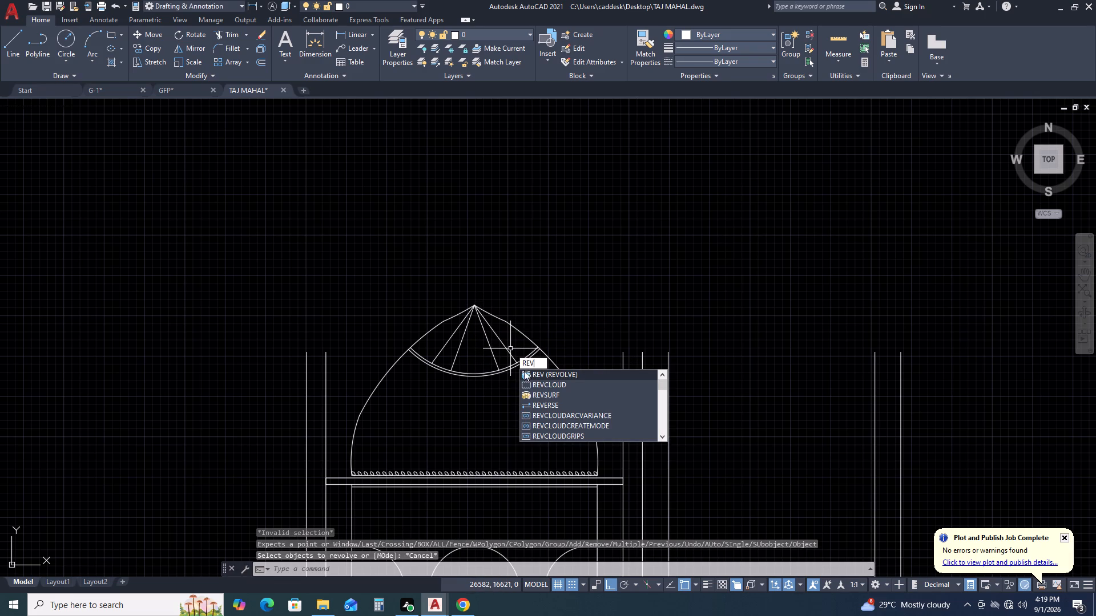
{"action": "left_click", "coordinate": [553, 381]}
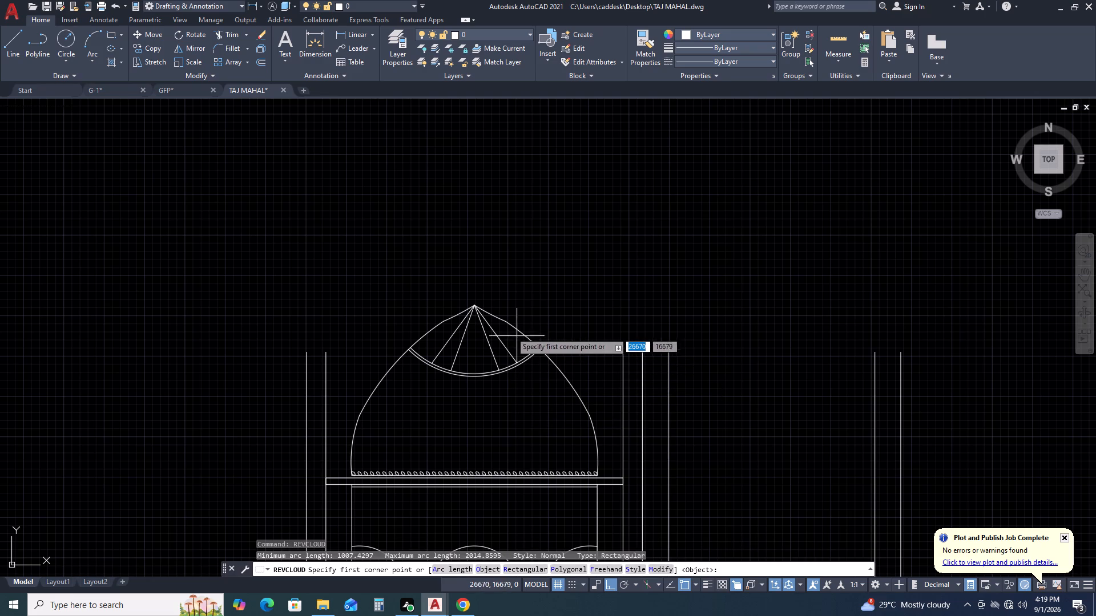
{"action": "left_click", "coordinate": [477, 305]}
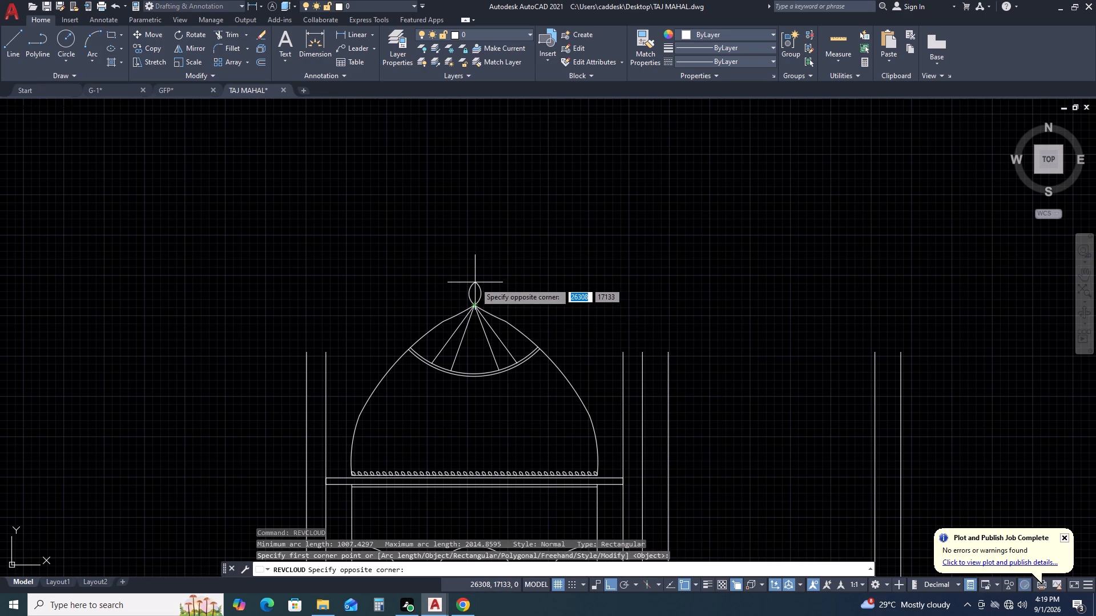
{"action": "left_click", "coordinate": [474, 281]}
{"action": "scroll", "coordinate": [452, 306], "scroll_direction": "up", "scroll_amount": 2}
{"action": "middle_click_drag", "start_coordinate": [497, 300], "coordinate": [525, 319]}
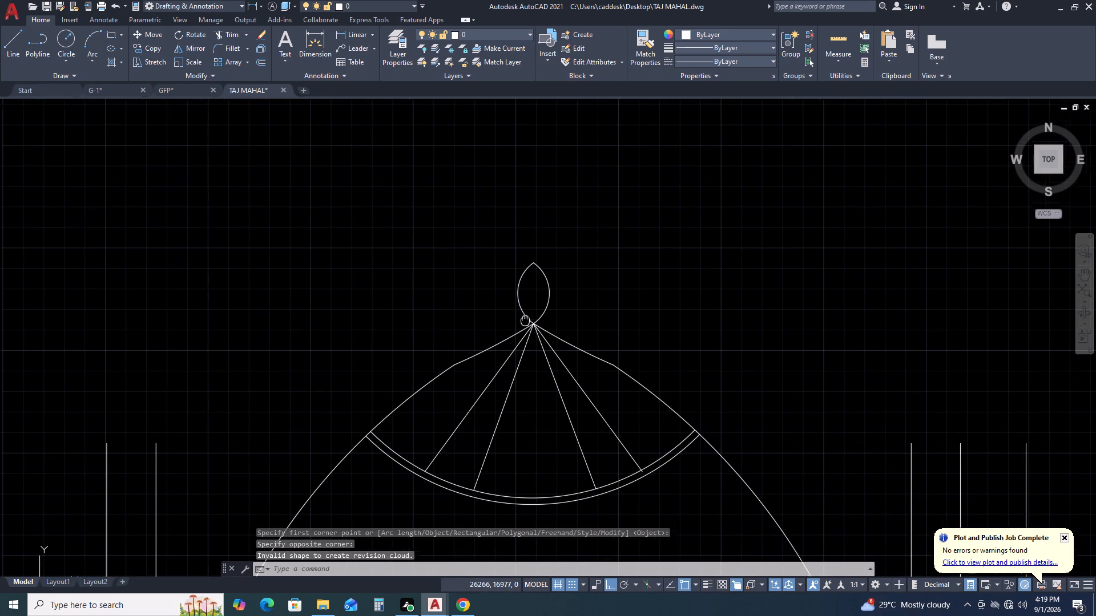
Draw a downward-bulging arc of about 50 radius inside the pointed oval, starting at its left side's widest point and ending on its right side.
{"action": "type", "text": "A"}
{"action": "key", "text": "space"}
{"action": "left_click", "coordinate": [516, 293]}
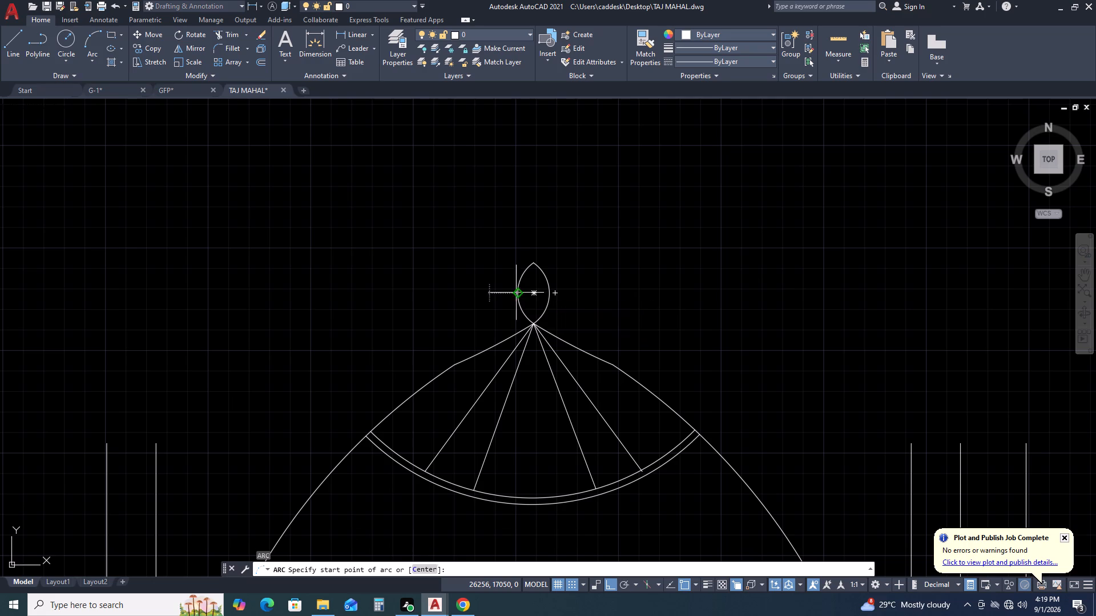
{"action": "left_click", "coordinate": [551, 291]}
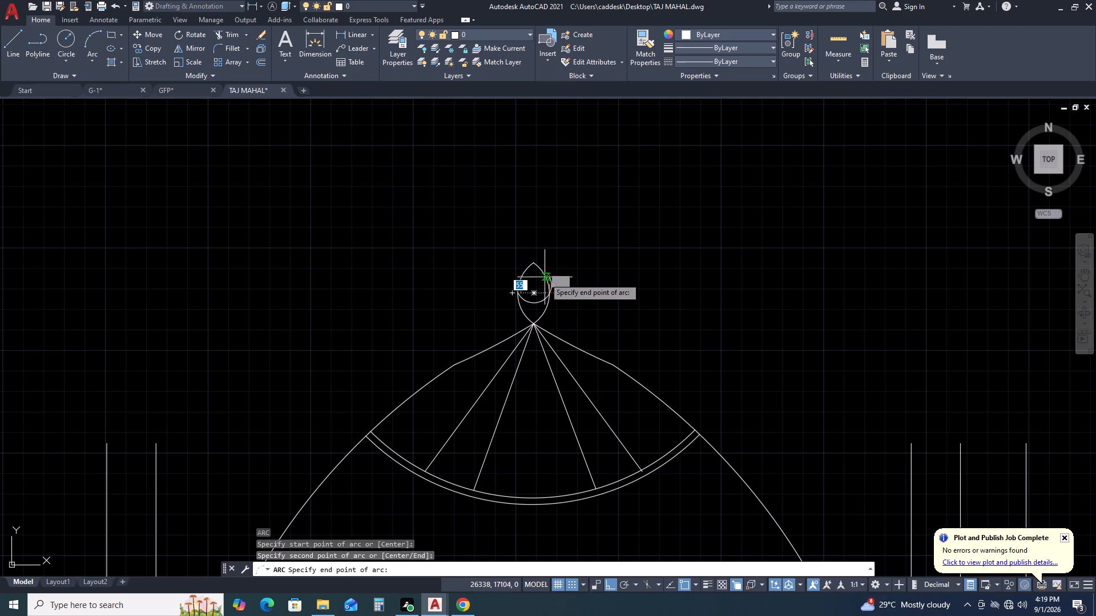
{"action": "left_click", "coordinate": [546, 291]}
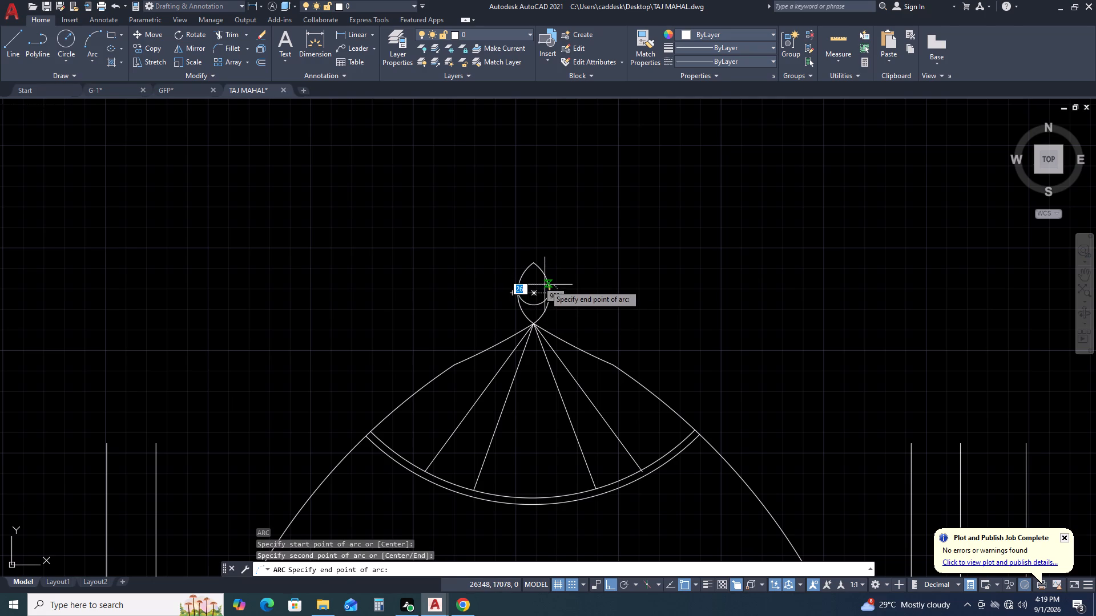
{"action": "scroll", "coordinate": [542, 282], "scroll_direction": "down", "scroll_amount": 1}
{"action": "left_click", "coordinate": [542, 281]}
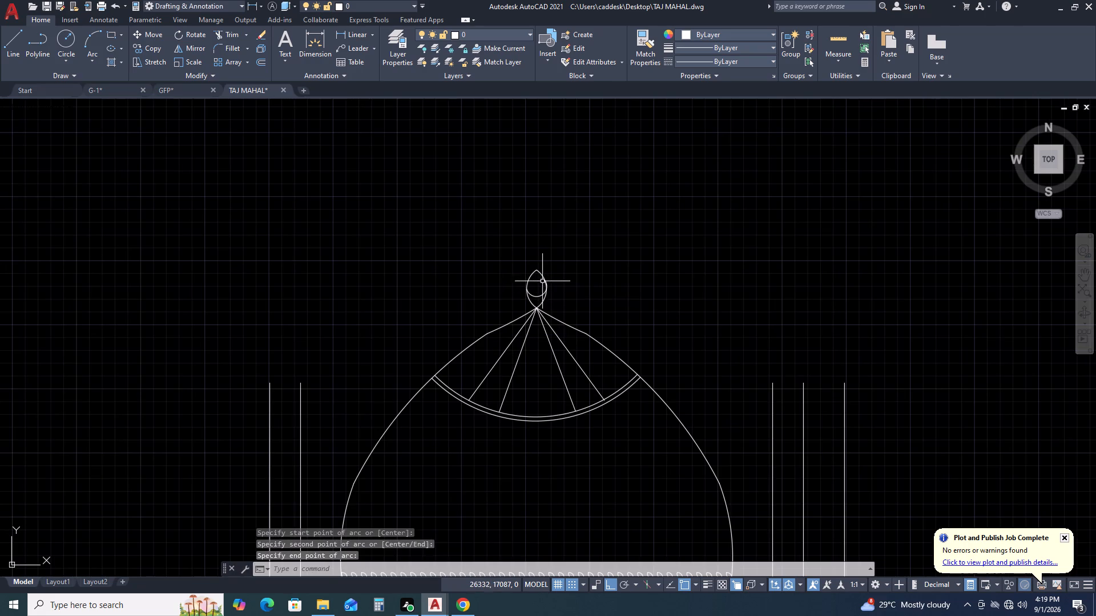
Stretch the arc's right end onto the oval's right side slightly above its widest point, giving a radius of about 49.
{"action": "scroll", "coordinate": [537, 283], "scroll_direction": "up", "scroll_amount": 5}
{"action": "left_click", "coordinate": [567, 278]}
{"action": "left_click", "coordinate": [551, 257]}
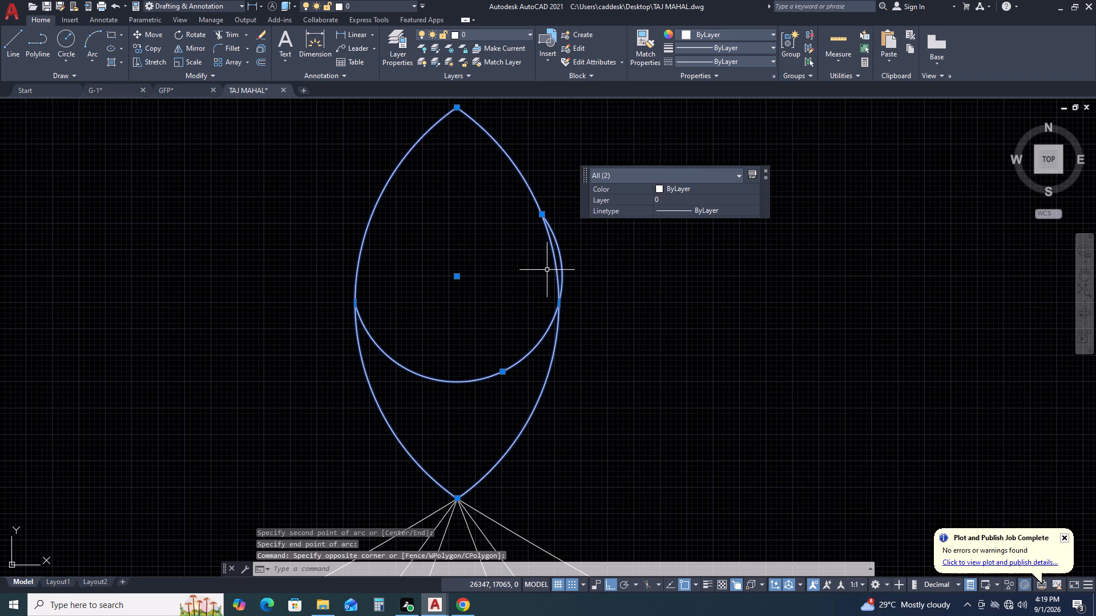
{"action": "middle_click_drag", "start_coordinate": [539, 281], "coordinate": [433, 313]}
{"action": "key", "text": "Escape"}
{"action": "middle_click_drag", "start_coordinate": [458, 341], "coordinate": [421, 334]}
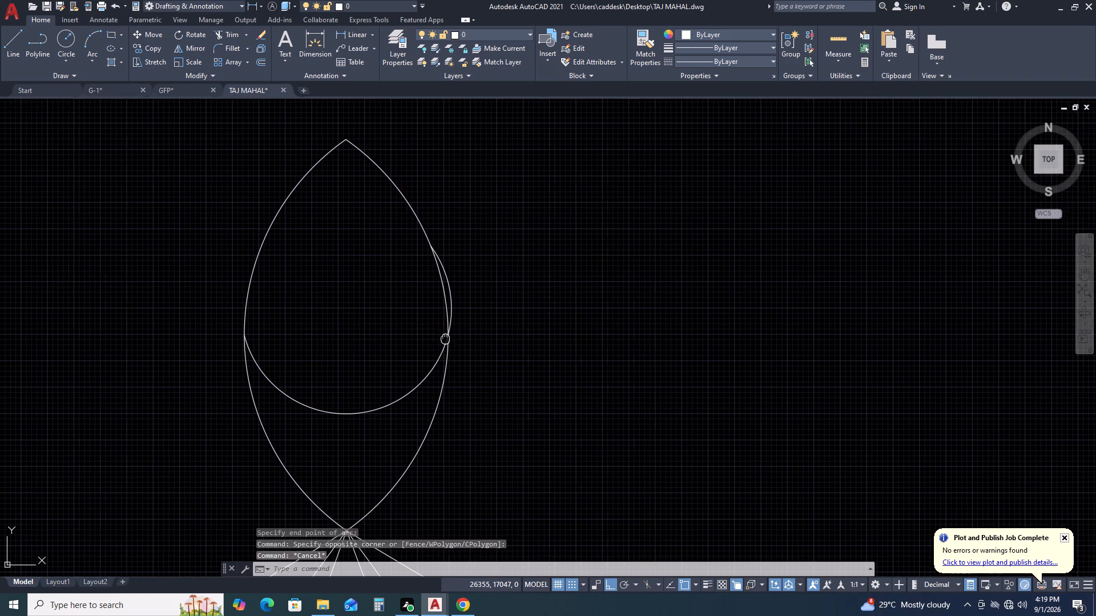
{"action": "middle_click_drag", "start_coordinate": [421, 334], "coordinate": [384, 316]}
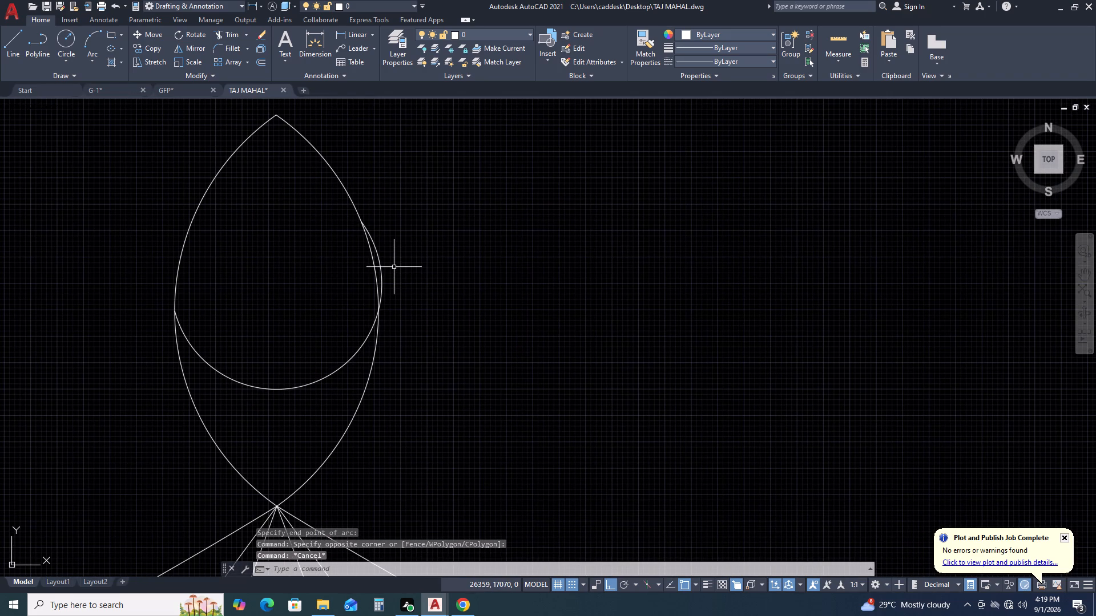
{"action": "left_click", "coordinate": [394, 267]}
{"action": "left_click", "coordinate": [381, 285]}
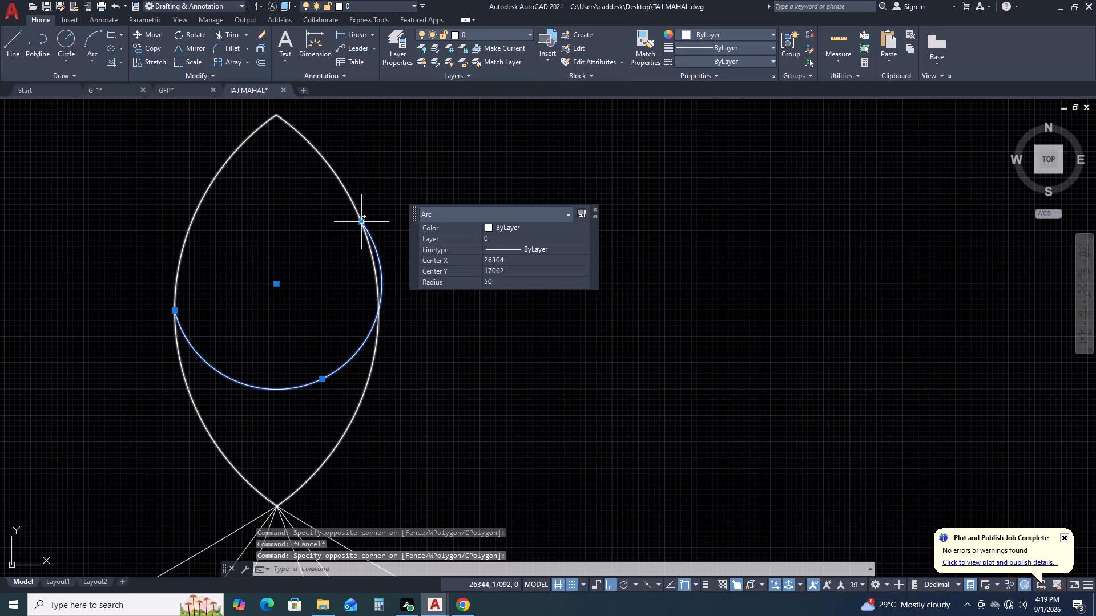
{"action": "double_click", "coordinate": [360, 221]}
{"action": "left_click", "coordinate": [380, 287]}
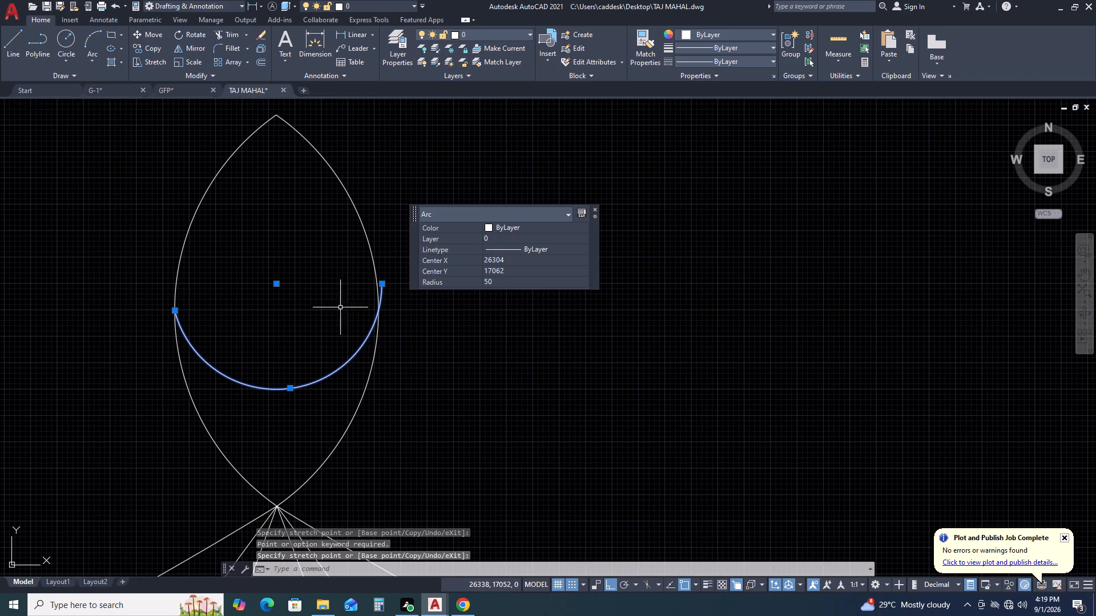
{"action": "scroll", "coordinate": [382, 294], "scroll_direction": "up", "scroll_amount": 2}
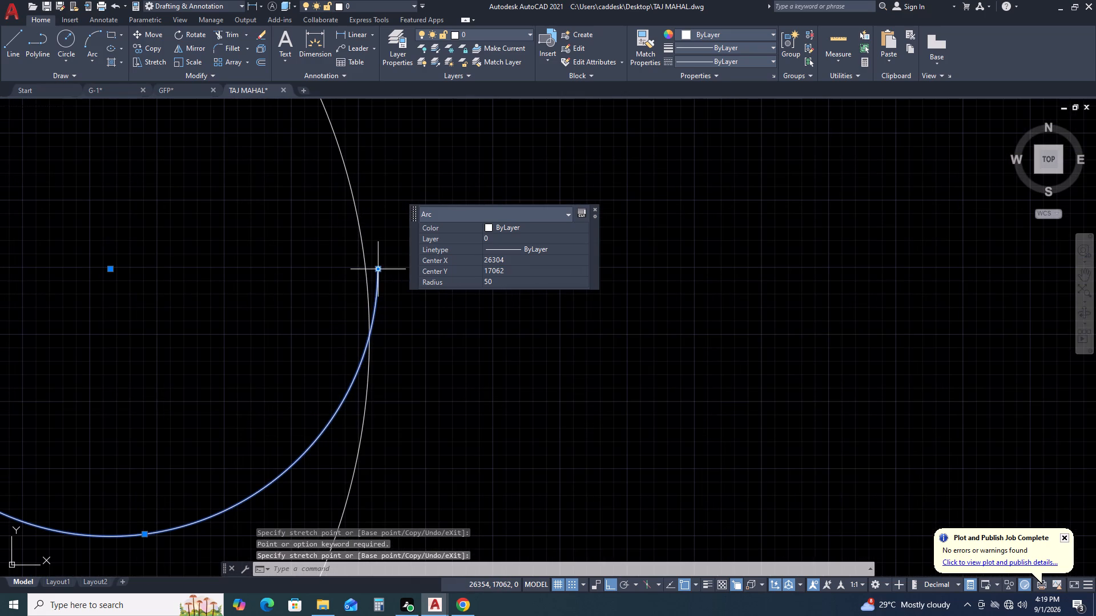
{"action": "left_click", "coordinate": [379, 269]}
{"action": "left_click", "coordinate": [364, 268]}
{"action": "scroll", "coordinate": [364, 331], "scroll_direction": "down", "scroll_amount": 2}
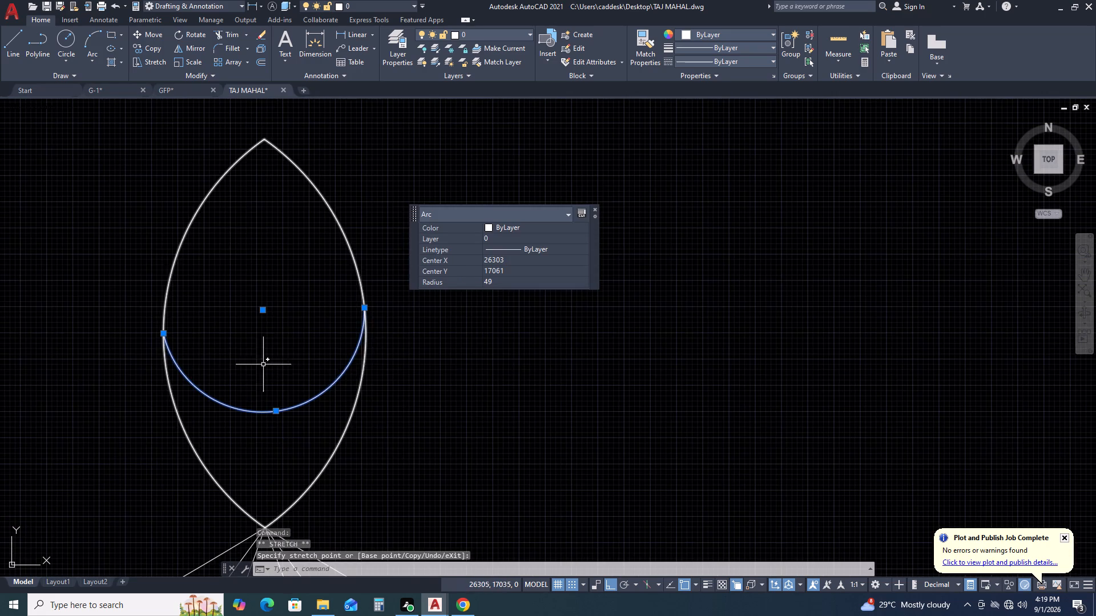
{"action": "middle_click_drag", "start_coordinate": [249, 367], "coordinate": [344, 379]}
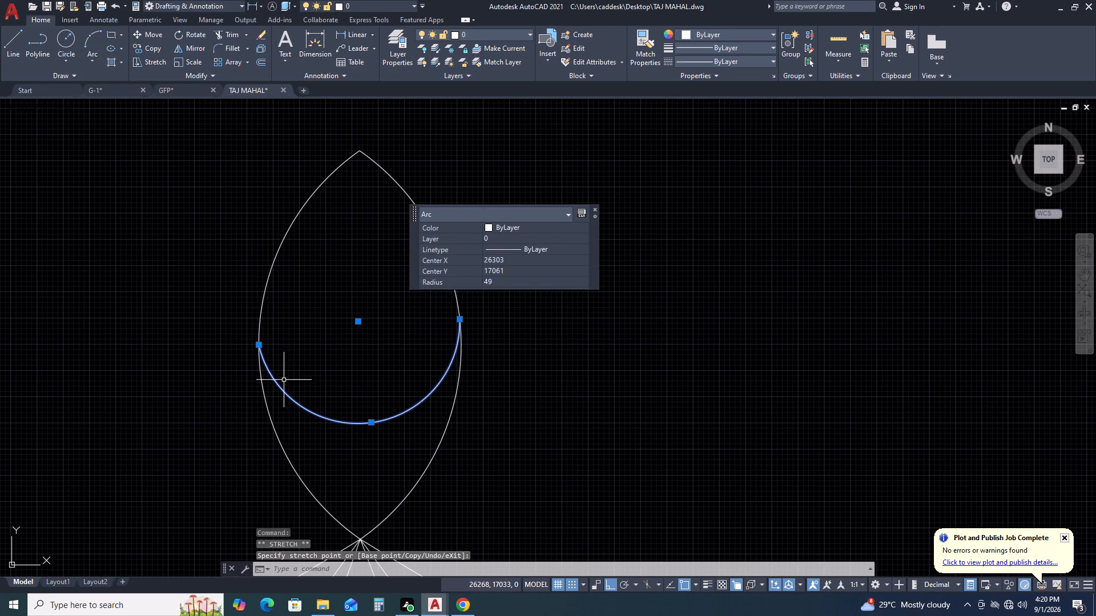
{"action": "key", "text": "Escape"}
Trim away both sides of the pointed oval below the arc to leave a closed teardrop shape.
{"action": "type", "text": "TR"}
{"action": "key", "text": "space"}
{"action": "scroll", "coordinate": [303, 402], "scroll_direction": "down", "scroll_amount": 2}
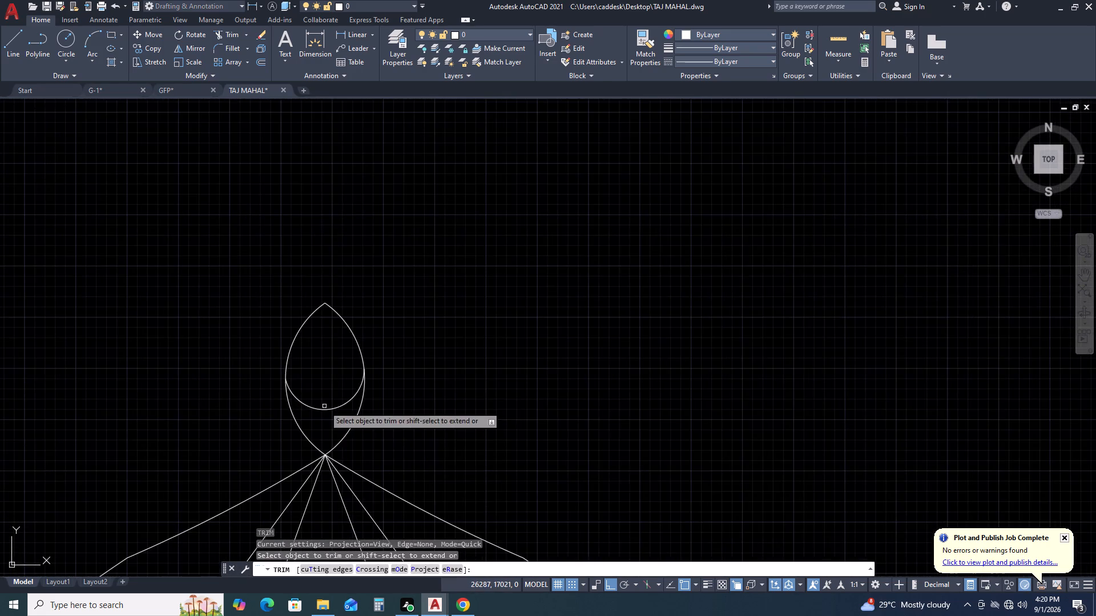
{"action": "middle_click_drag", "start_coordinate": [360, 410], "coordinate": [376, 364]}
{"action": "scroll", "coordinate": [366, 407], "scroll_direction": "up", "scroll_amount": 2}
{"action": "left_click_drag", "start_coordinate": [409, 335], "coordinate": [402, 336]}
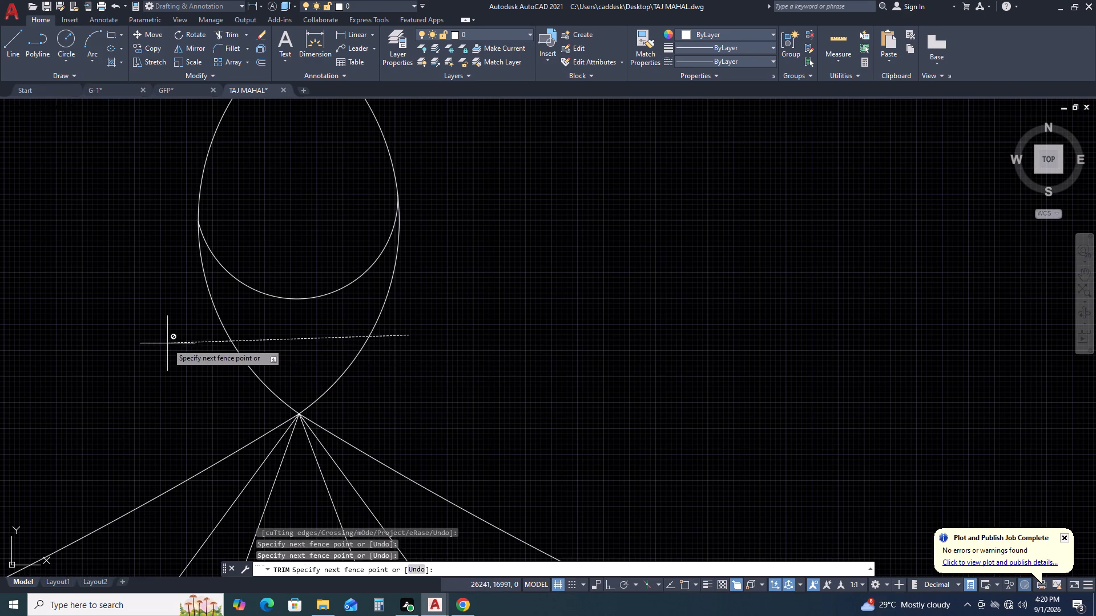
{"action": "left_click", "coordinate": [167, 343]}
{"action": "left_click", "coordinate": [363, 350]}
{"action": "left_click", "coordinate": [243, 364]}
{"action": "left_click", "coordinate": [243, 333]}
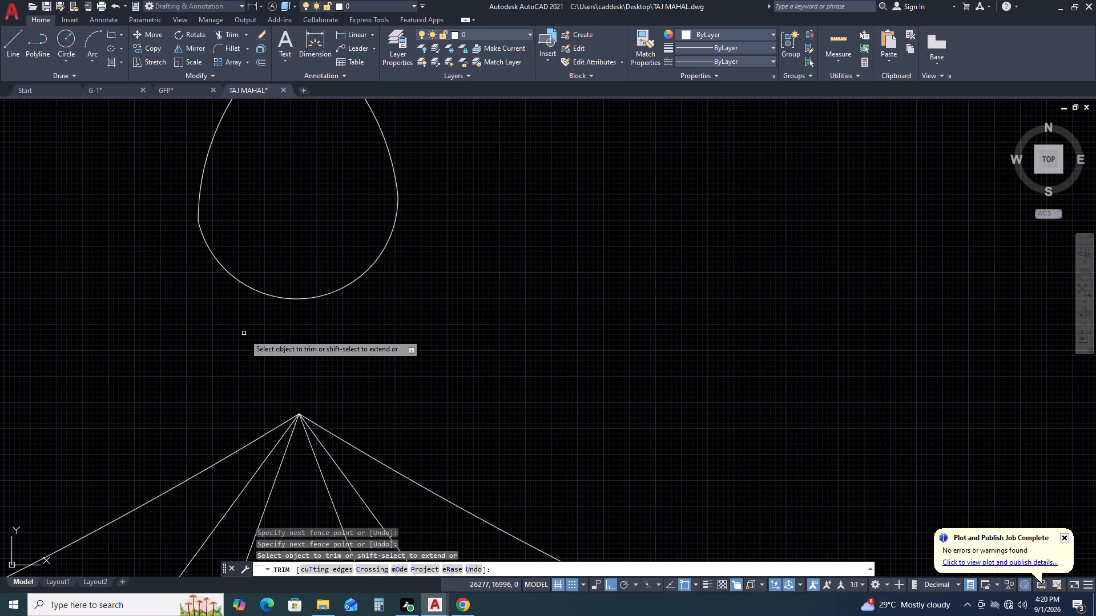
{"action": "scroll", "coordinate": [372, 368], "scroll_direction": "down", "scroll_amount": 2}
{"action": "middle_click_drag", "start_coordinate": [409, 369], "coordinate": [482, 399]}
{"action": "key", "text": "Escape"}
Move the teardrop down so that the bottom of its arc sits on the dome's apex.
{"action": "middle_click_drag", "start_coordinate": [437, 400], "coordinate": [448, 338]}
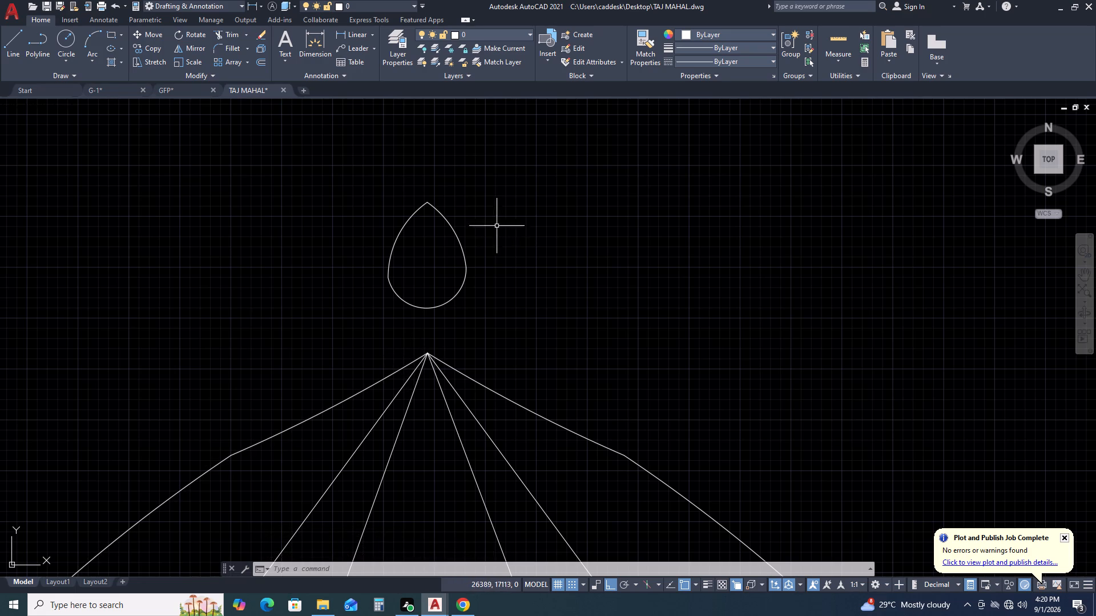
{"action": "left_click_drag", "start_coordinate": [498, 220], "coordinate": [486, 233]}
{"action": "left_click", "coordinate": [373, 315]}
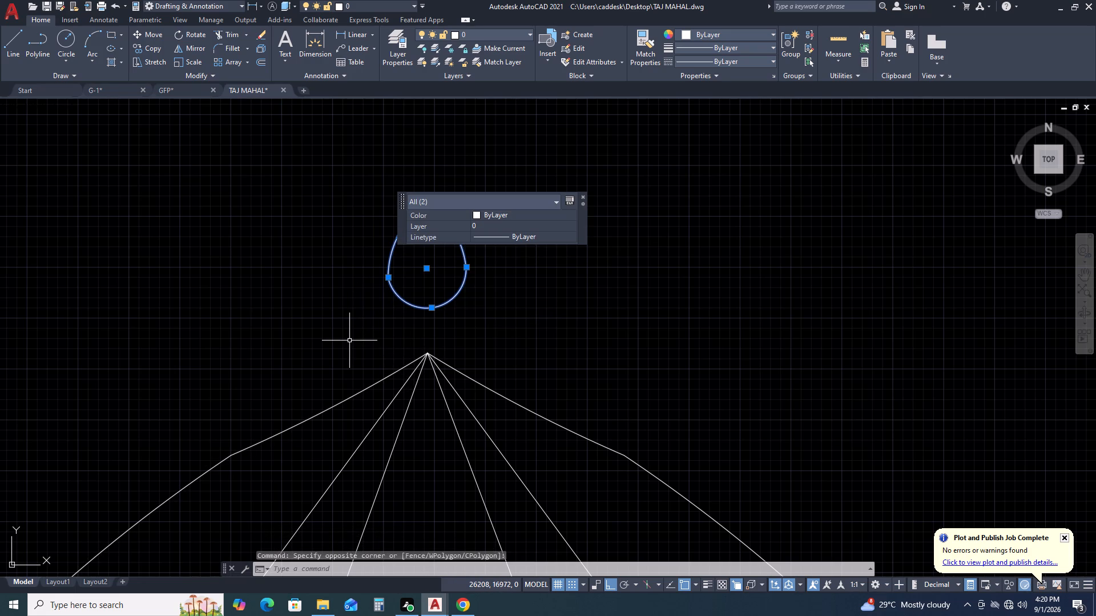
{"action": "type", "text": "M"}
{"action": "key", "text": "space"}
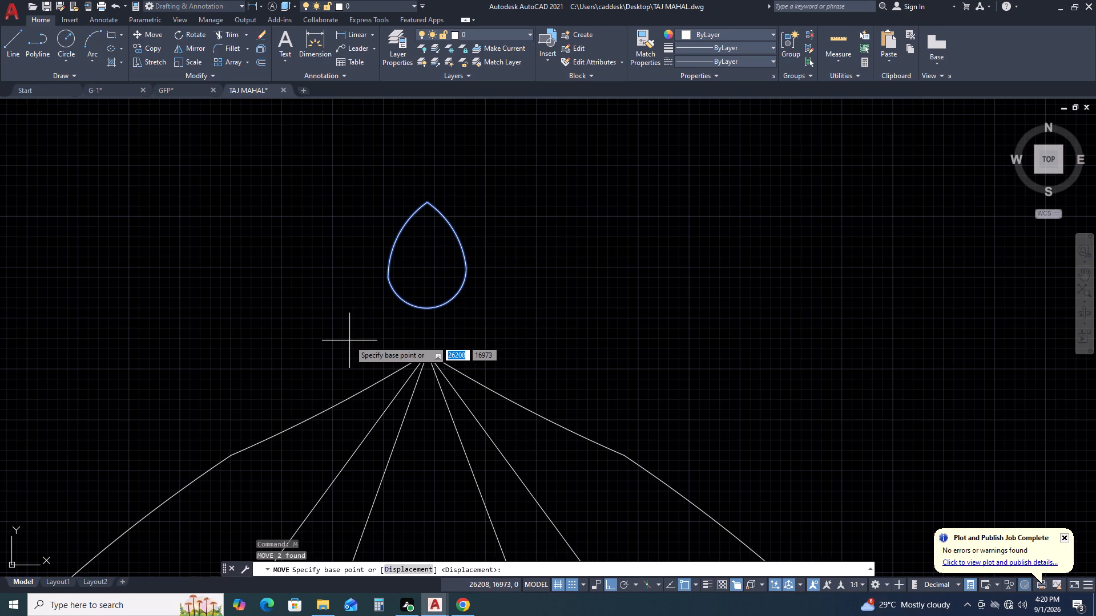
{"action": "left_click", "coordinate": [428, 308]}
{"action": "left_click", "coordinate": [429, 354]}
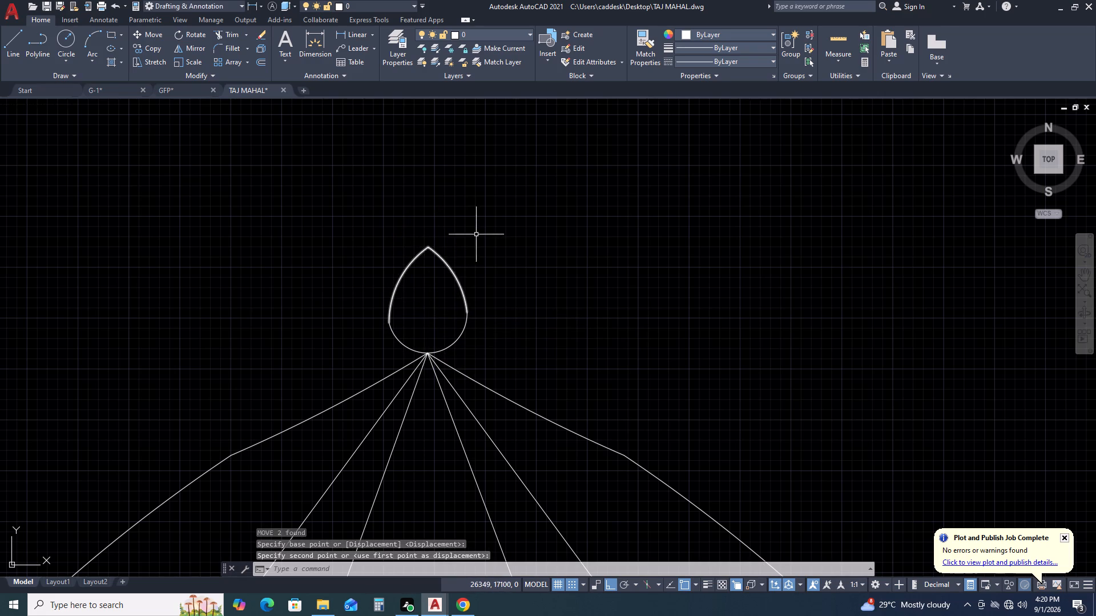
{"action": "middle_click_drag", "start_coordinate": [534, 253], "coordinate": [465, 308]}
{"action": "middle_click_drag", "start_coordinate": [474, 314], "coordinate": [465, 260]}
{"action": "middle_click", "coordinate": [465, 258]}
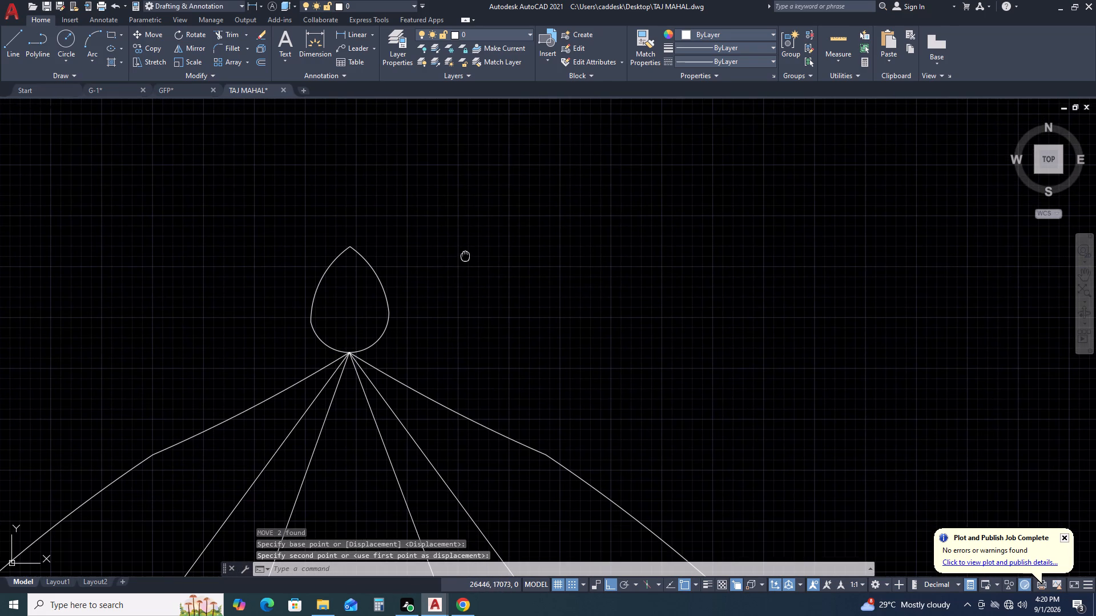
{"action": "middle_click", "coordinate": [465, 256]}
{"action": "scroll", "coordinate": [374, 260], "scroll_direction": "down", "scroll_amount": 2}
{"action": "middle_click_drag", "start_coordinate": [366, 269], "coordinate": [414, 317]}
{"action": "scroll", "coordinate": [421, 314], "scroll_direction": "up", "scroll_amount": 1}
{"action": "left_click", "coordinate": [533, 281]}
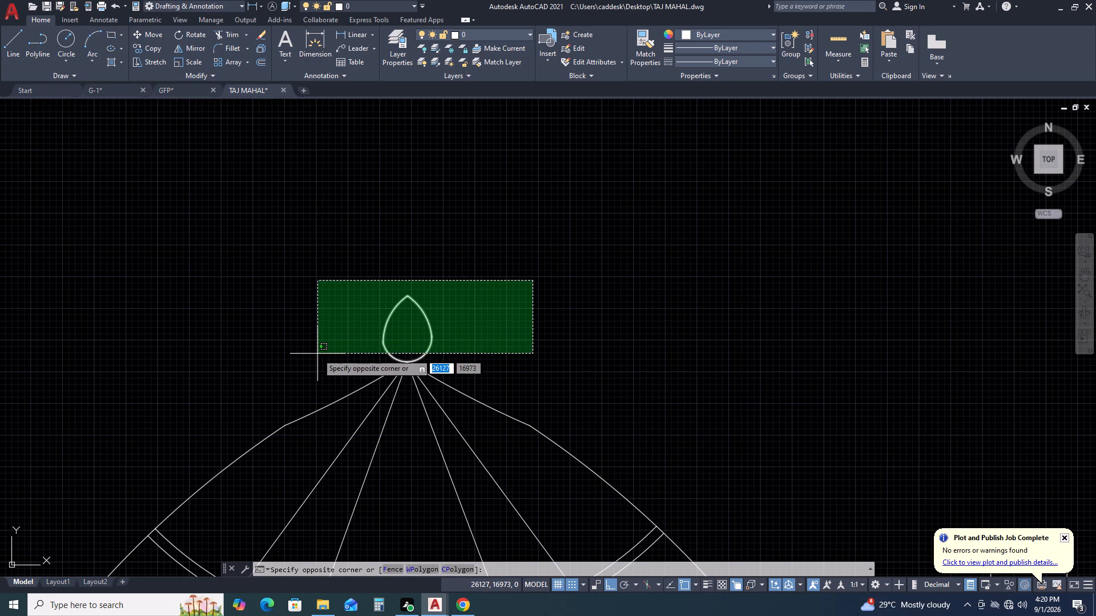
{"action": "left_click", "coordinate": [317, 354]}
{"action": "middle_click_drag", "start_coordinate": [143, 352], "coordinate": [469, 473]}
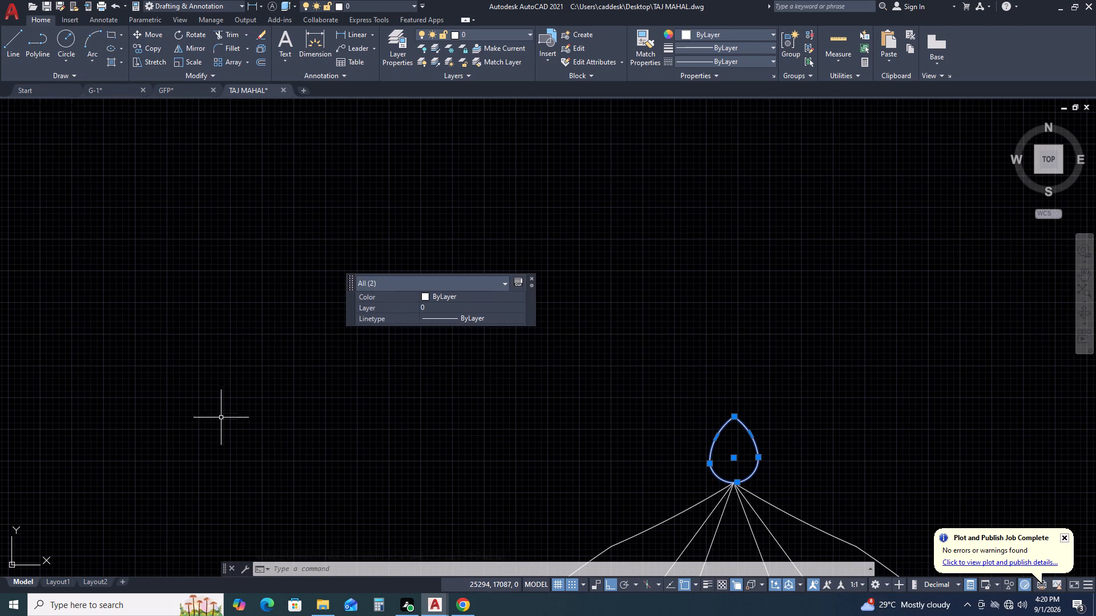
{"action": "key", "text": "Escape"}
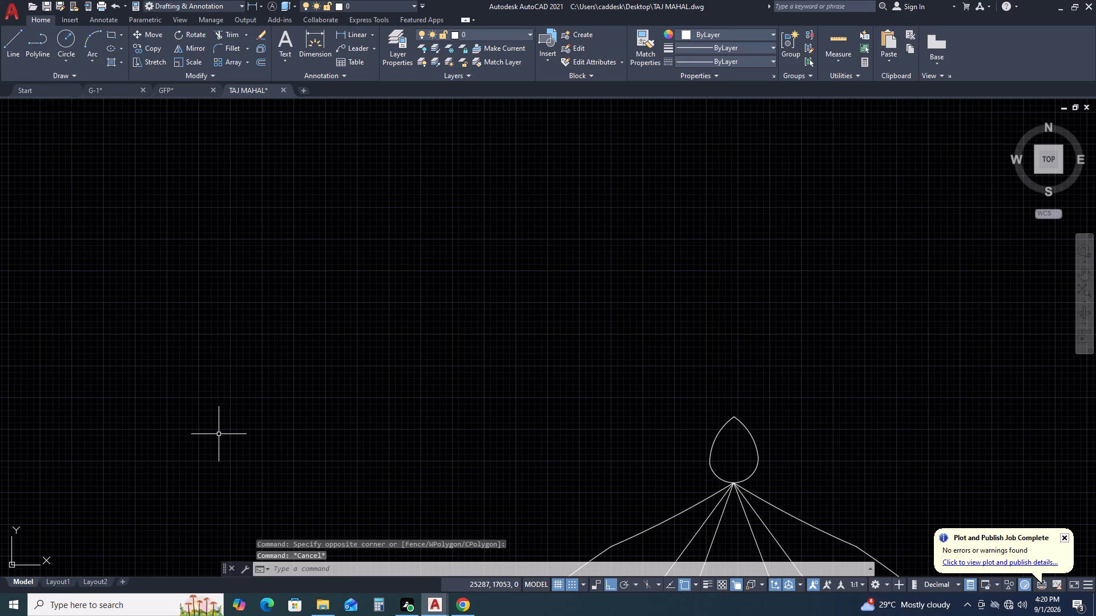
Draw a circle of about 12 radius centred on the teardrop's pointed top.
{"action": "type", "text": "C"}
{"action": "key", "text": "space"}
{"action": "middle_click_drag", "start_coordinate": [272, 373], "coordinate": [132, 373]}
{"action": "scroll", "coordinate": [625, 427], "scroll_direction": "up", "scroll_amount": 2}
{"action": "left_click", "coordinate": [542, 400]}
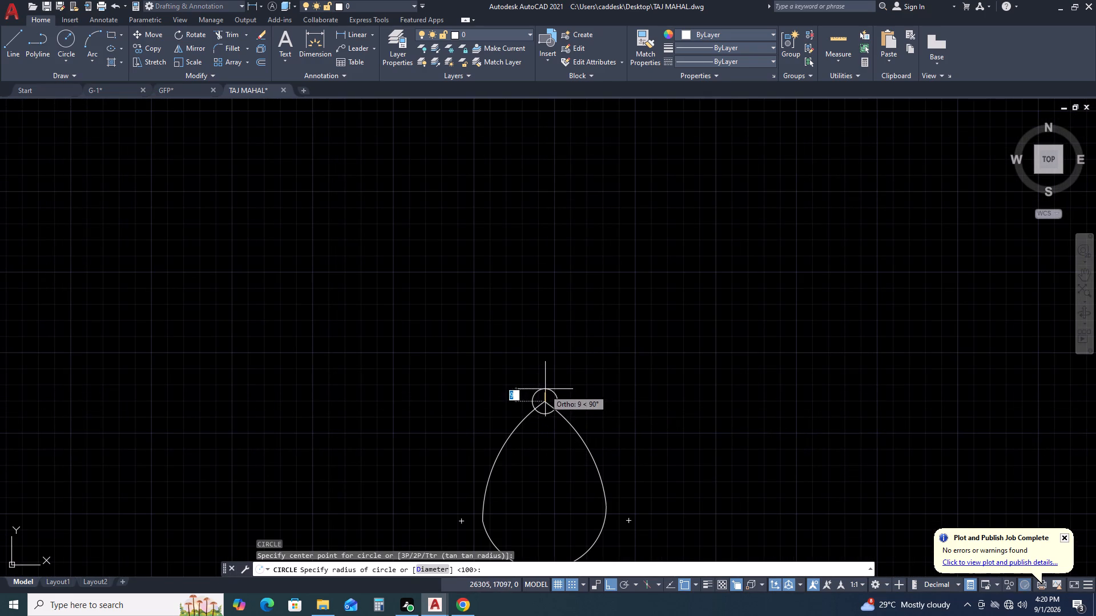
{"action": "left_click", "coordinate": [546, 386]}
Move the small circle up so that its bottom rests on the teardrop's pointed top.
{"action": "left_click", "coordinate": [573, 391]}
{"action": "left_click", "coordinate": [535, 383]}
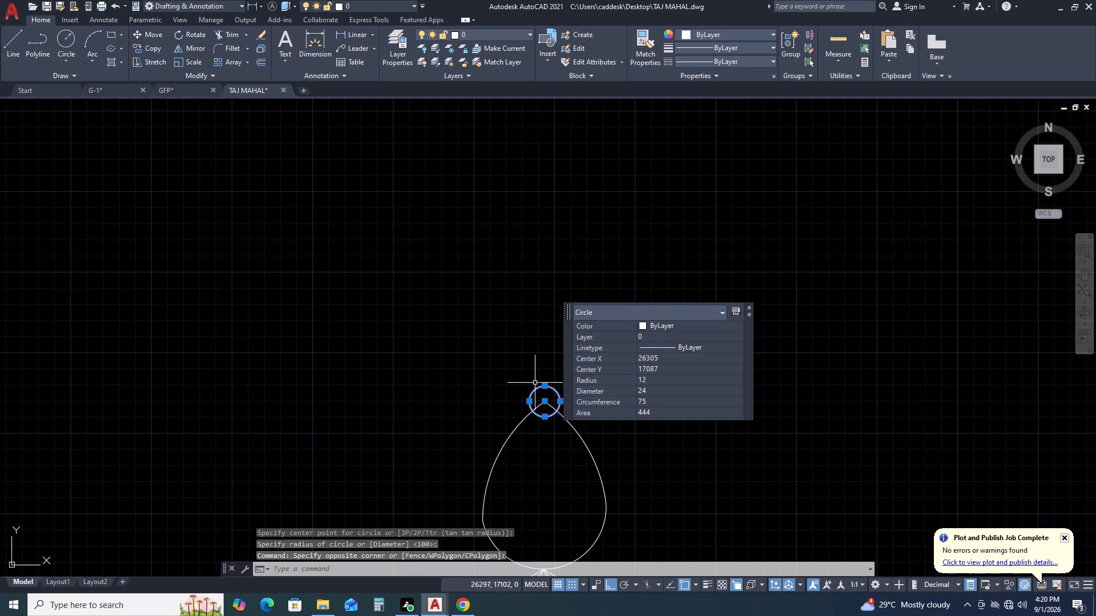
{"action": "key", "text": "m"}
{"action": "key", "text": "space"}
{"action": "left_click", "coordinate": [545, 418]}
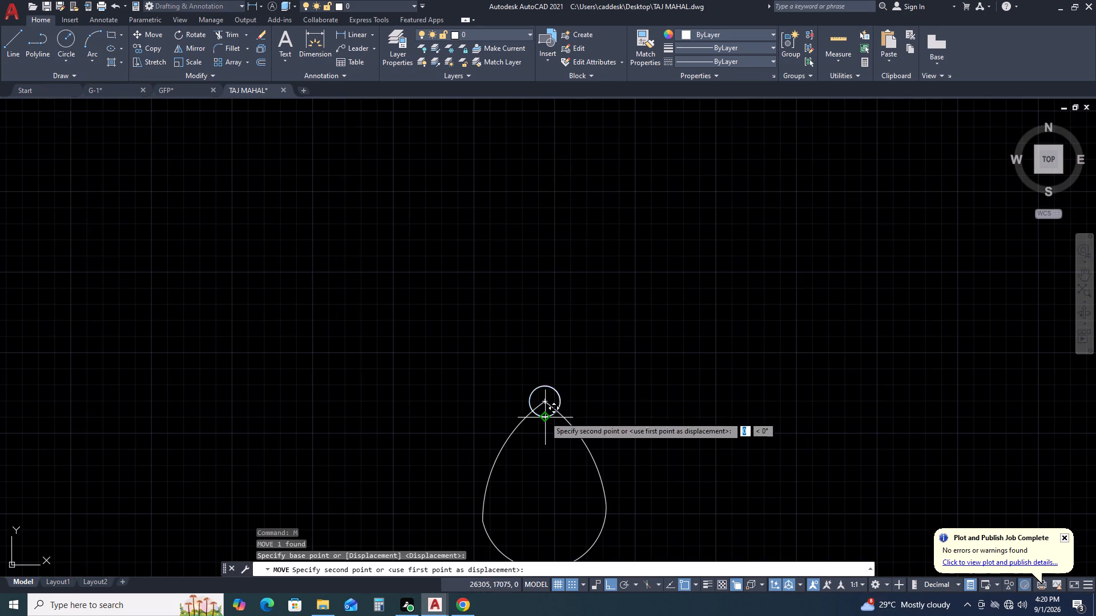
{"action": "left_click", "coordinate": [541, 400]}
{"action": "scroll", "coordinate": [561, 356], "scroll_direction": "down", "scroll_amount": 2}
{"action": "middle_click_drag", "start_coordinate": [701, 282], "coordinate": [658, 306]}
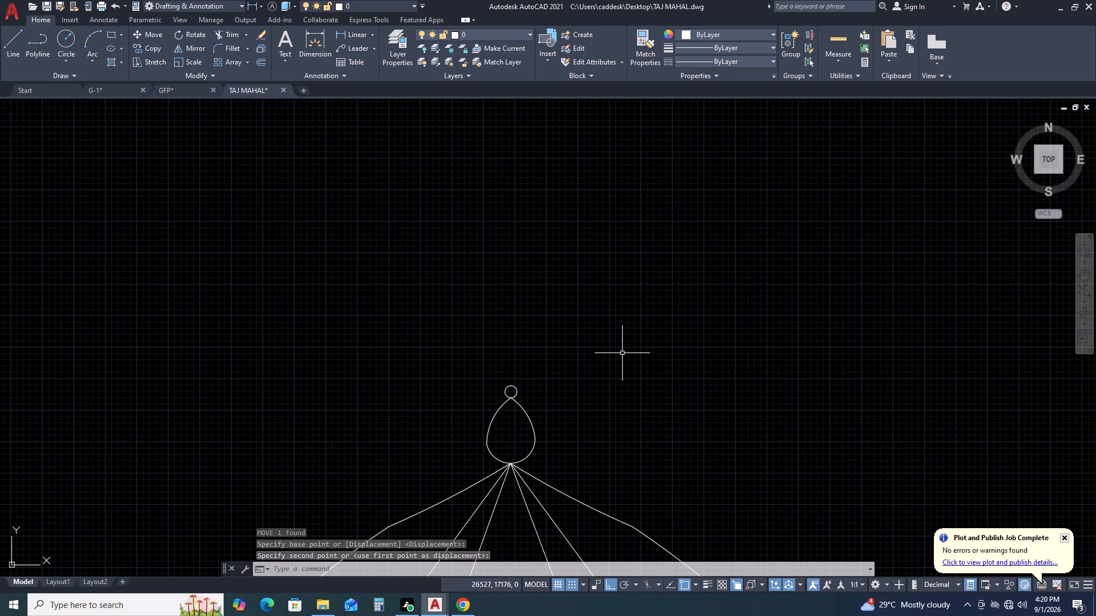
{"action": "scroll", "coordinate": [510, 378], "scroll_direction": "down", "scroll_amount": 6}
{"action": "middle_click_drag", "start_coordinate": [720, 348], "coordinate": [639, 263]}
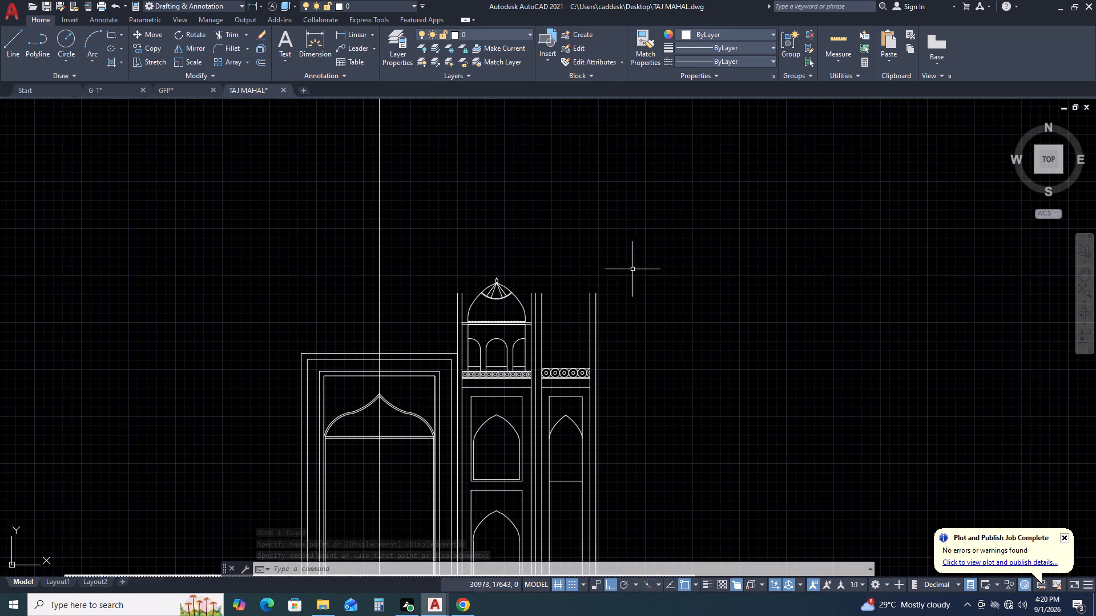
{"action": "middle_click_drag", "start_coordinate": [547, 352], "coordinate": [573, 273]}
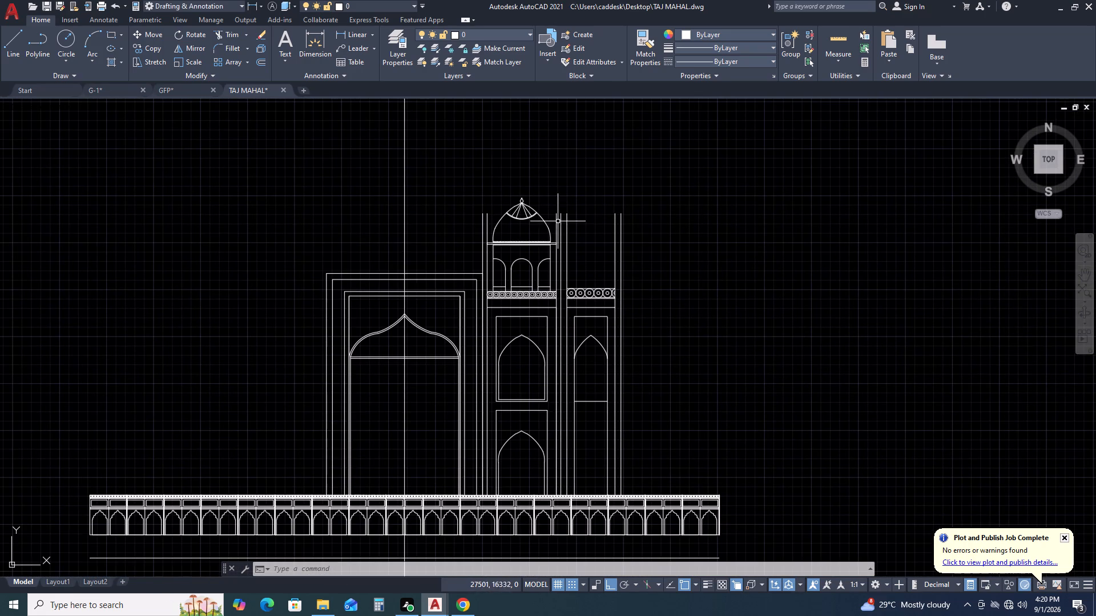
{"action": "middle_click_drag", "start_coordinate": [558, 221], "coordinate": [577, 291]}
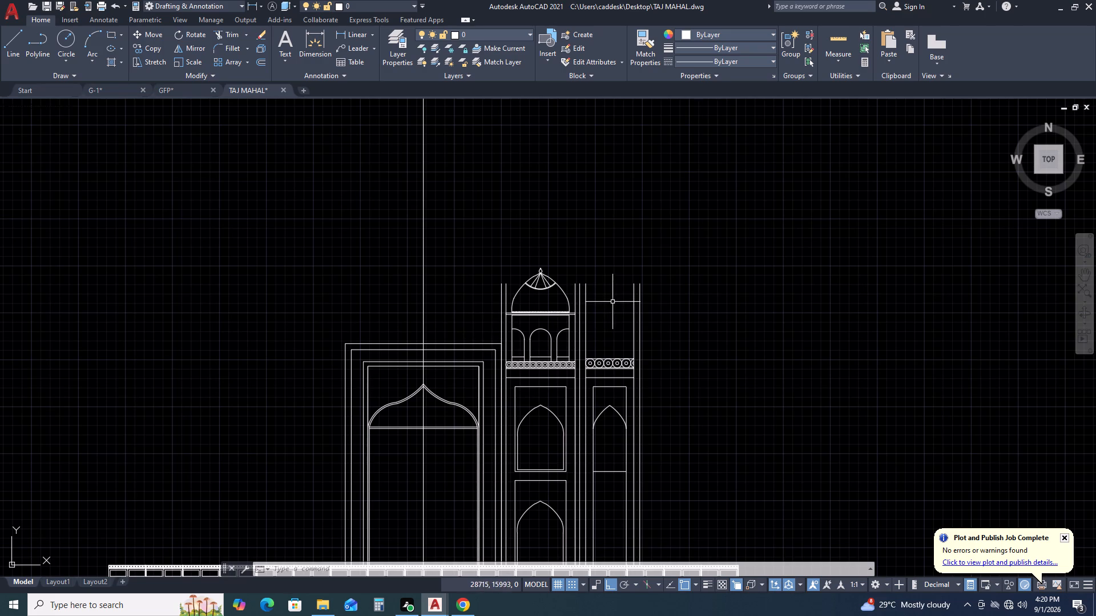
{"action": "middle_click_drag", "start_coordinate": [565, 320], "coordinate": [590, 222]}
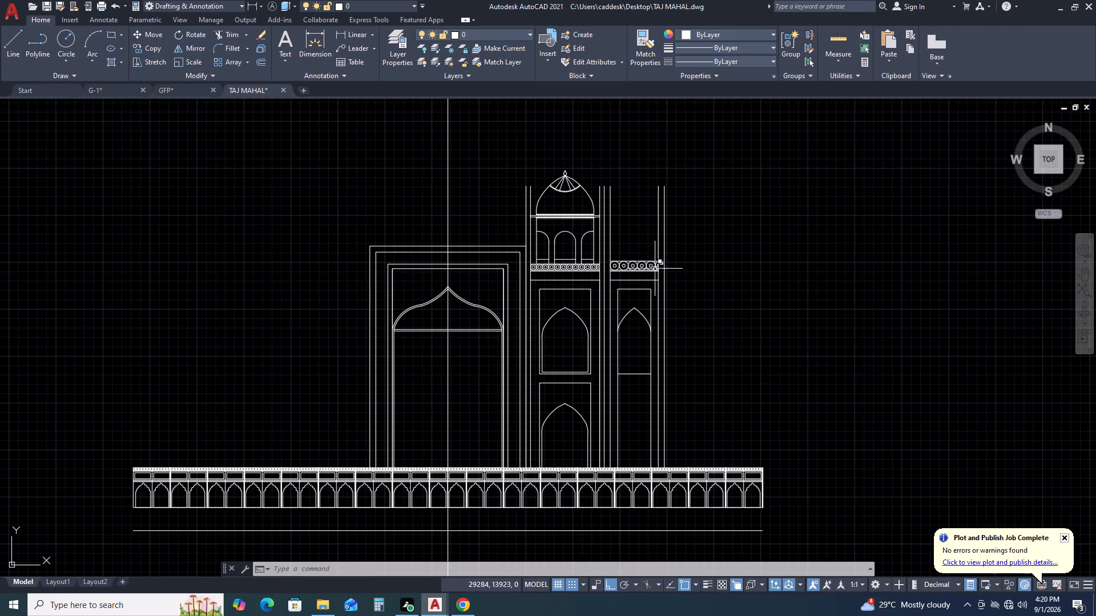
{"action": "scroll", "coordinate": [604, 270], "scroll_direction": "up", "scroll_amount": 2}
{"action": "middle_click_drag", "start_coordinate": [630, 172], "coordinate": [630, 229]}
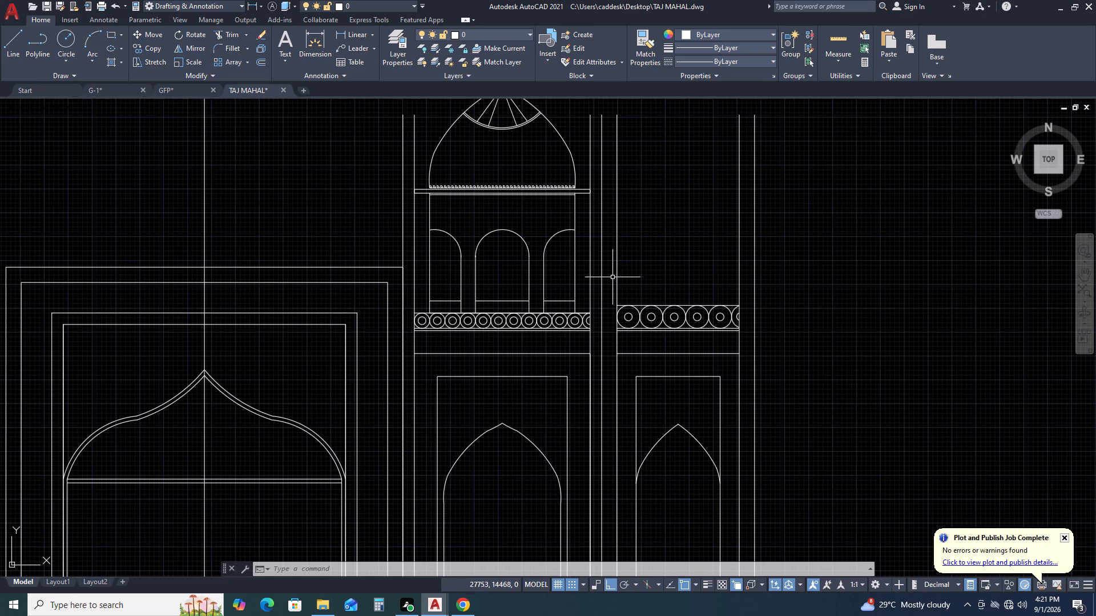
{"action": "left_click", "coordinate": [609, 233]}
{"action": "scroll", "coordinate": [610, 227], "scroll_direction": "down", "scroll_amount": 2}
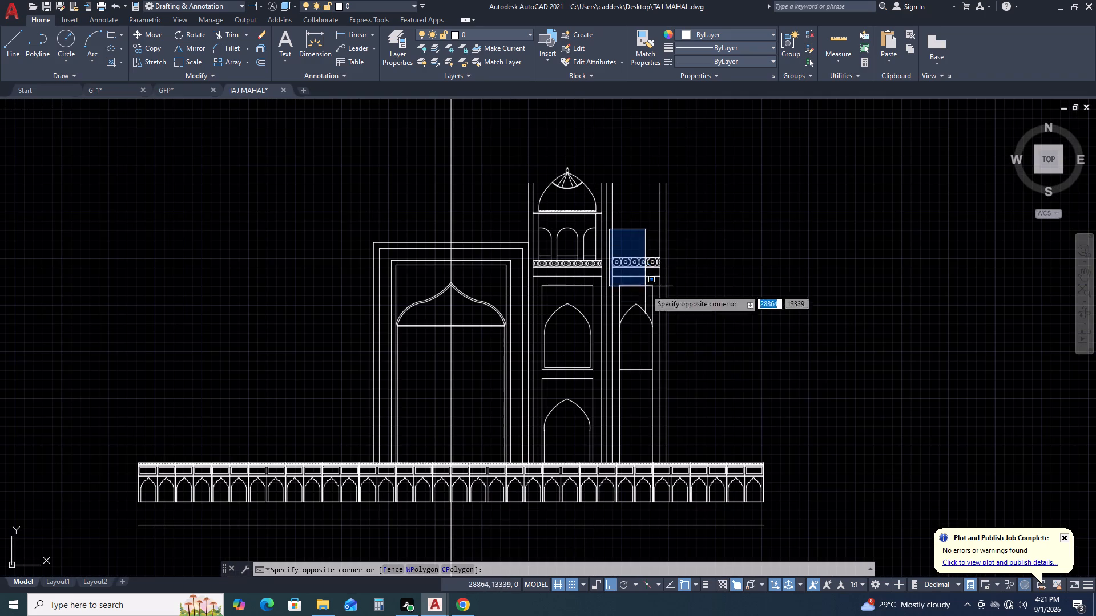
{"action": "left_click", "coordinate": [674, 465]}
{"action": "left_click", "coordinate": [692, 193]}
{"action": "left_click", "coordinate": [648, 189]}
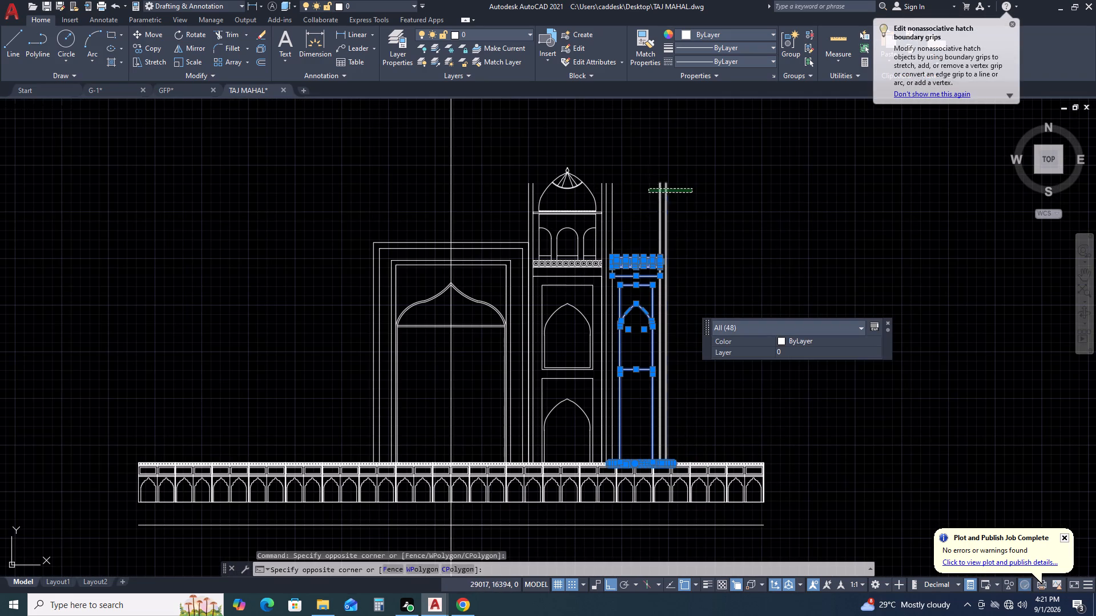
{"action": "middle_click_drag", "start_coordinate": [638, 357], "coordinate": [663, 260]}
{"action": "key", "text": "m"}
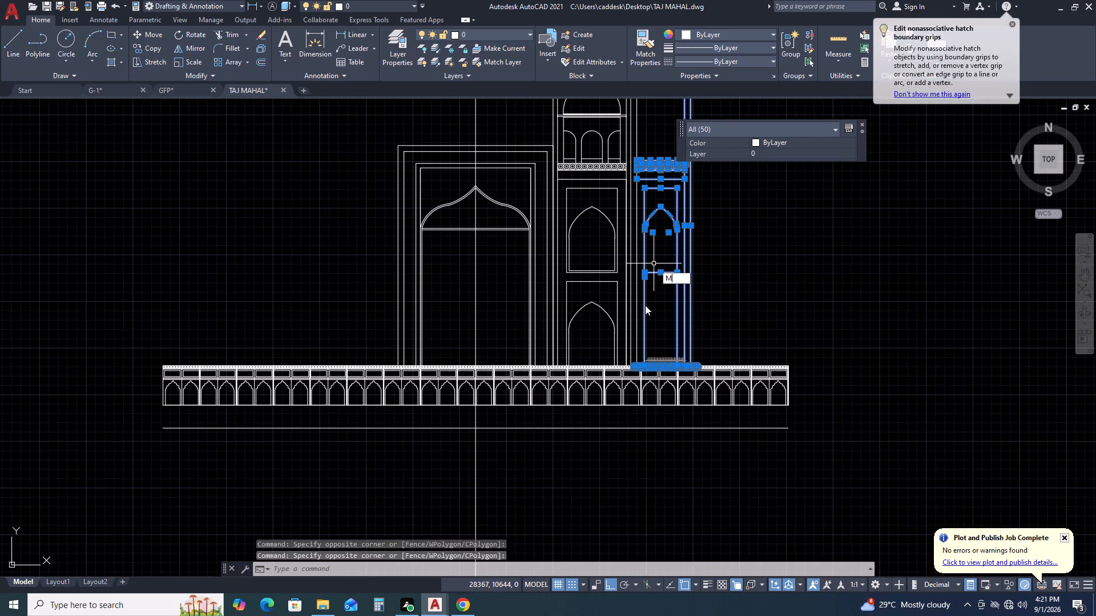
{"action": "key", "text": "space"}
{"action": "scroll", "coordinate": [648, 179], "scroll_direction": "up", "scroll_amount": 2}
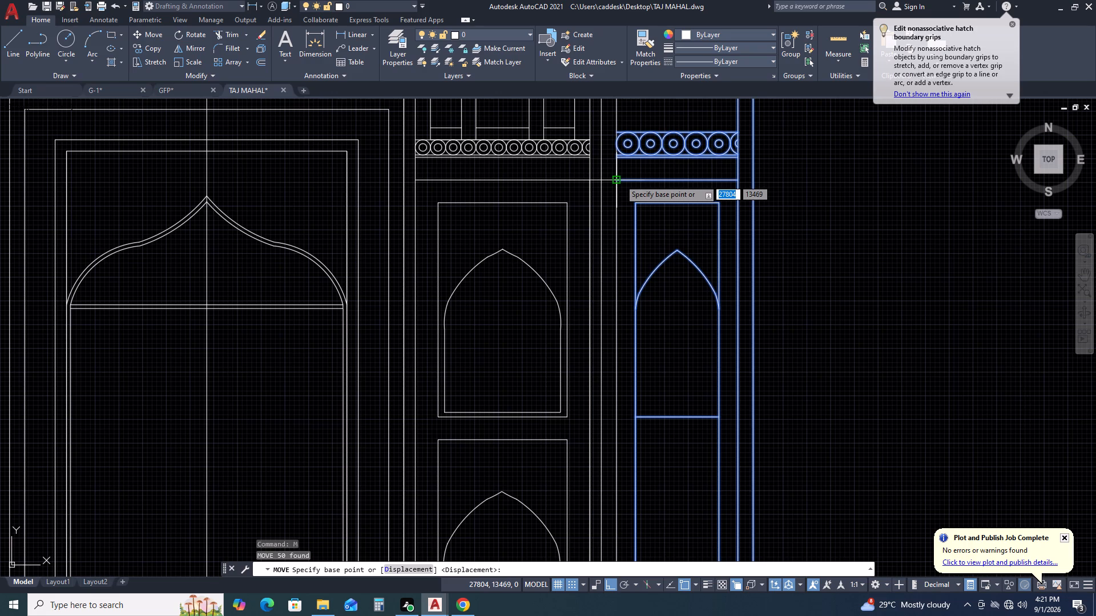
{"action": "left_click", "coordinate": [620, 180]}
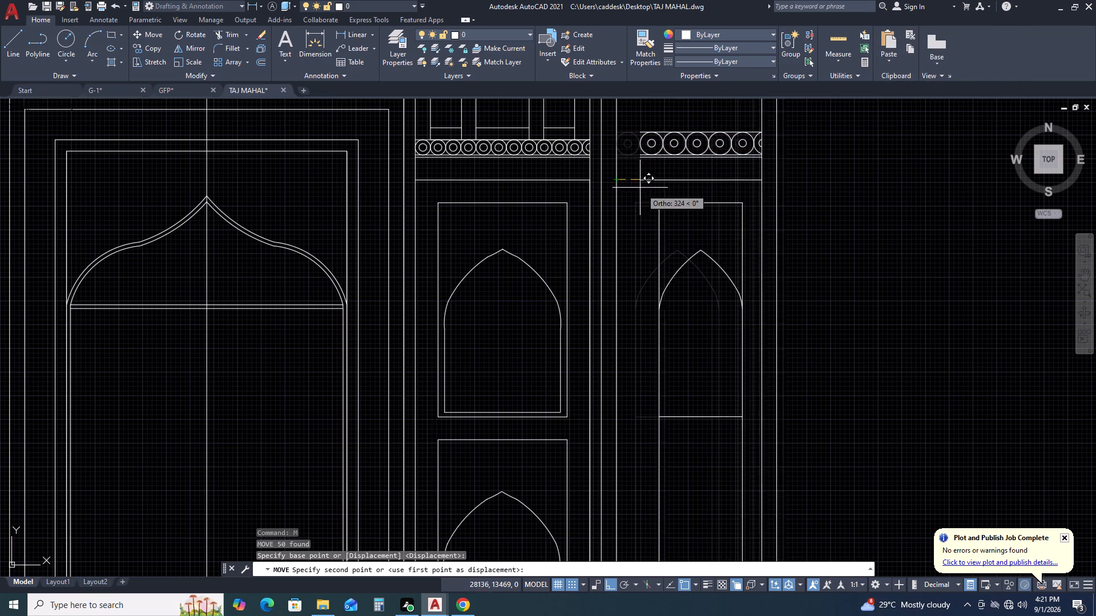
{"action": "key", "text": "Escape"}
Trim away the narrow outer bay's two inner vertical lines where they rise above the ring frieze.
{"action": "scroll", "coordinate": [711, 196], "scroll_direction": "down", "scroll_amount": 1}
{"action": "middle_click_drag", "start_coordinate": [740, 143], "coordinate": [752, 238]}
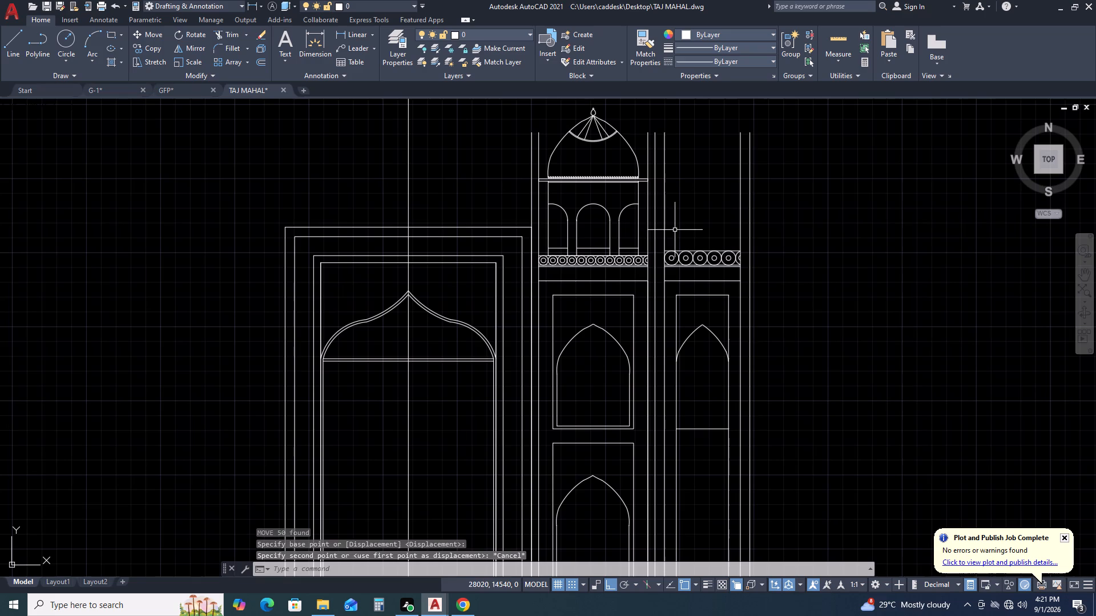
{"action": "key", "text": "t"}
{"action": "key", "text": "r"}
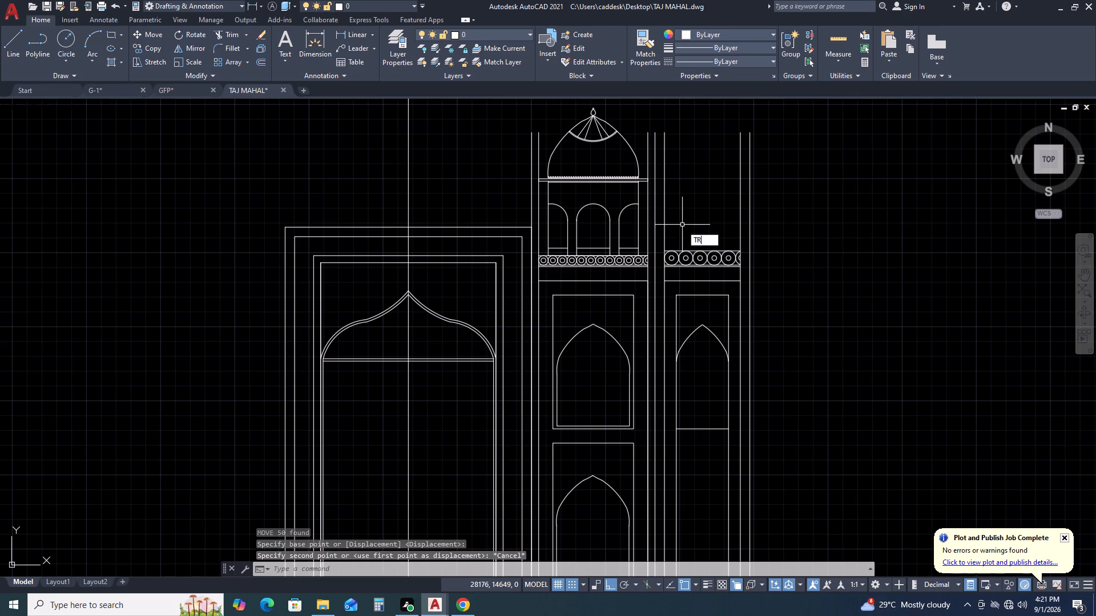
{"action": "key", "text": "space"}
{"action": "scroll", "coordinate": [734, 218], "scroll_direction": "up", "scroll_amount": 2}
{"action": "left_click", "coordinate": [748, 205]}
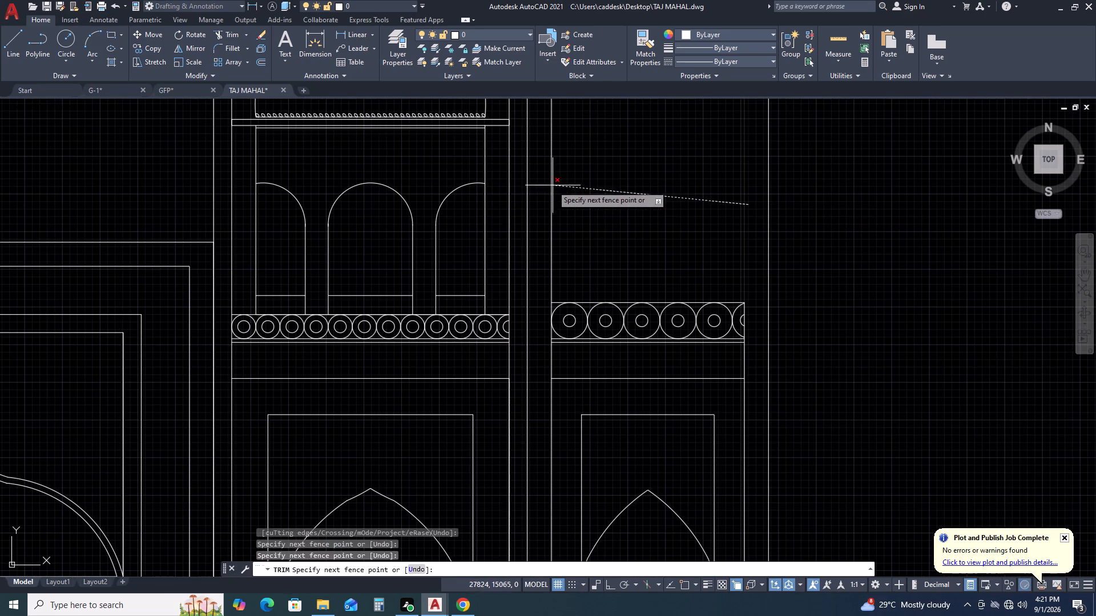
{"action": "left_click", "coordinate": [550, 184]}
{"action": "scroll", "coordinate": [634, 194], "scroll_direction": "down", "scroll_amount": 1}
{"action": "middle_click_drag", "start_coordinate": [751, 206], "coordinate": [748, 273]}
{"action": "key", "text": "Escape"}
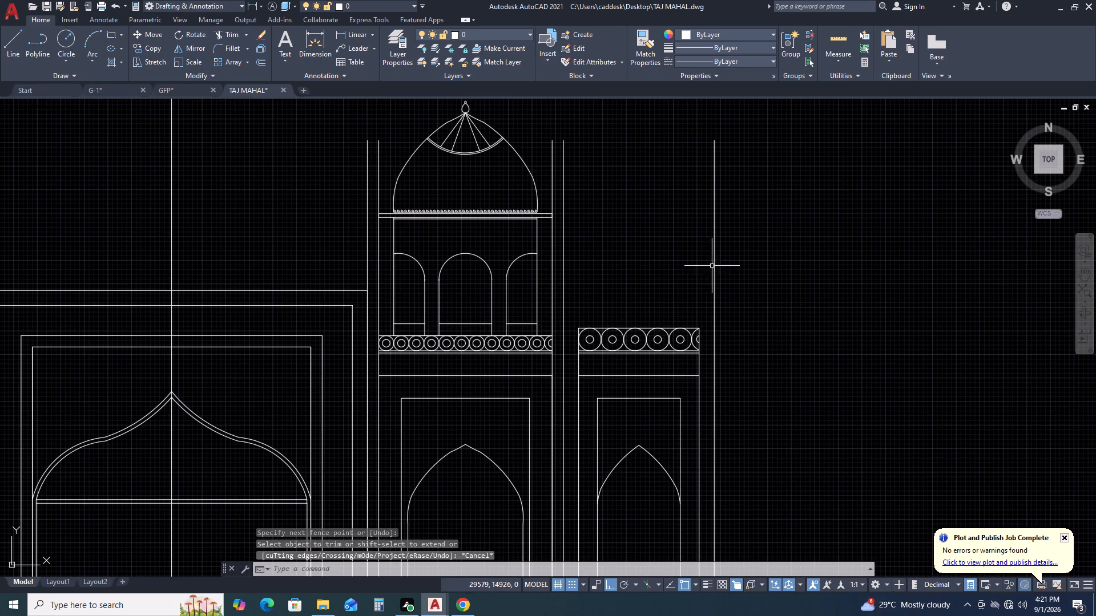
Extend the top line of the narrow bay's ring frieze at both ends to the neighbouring outer vertical lines.
{"action": "key", "text": "e"}
{"action": "key", "text": "x"}
{"action": "key", "text": "space"}
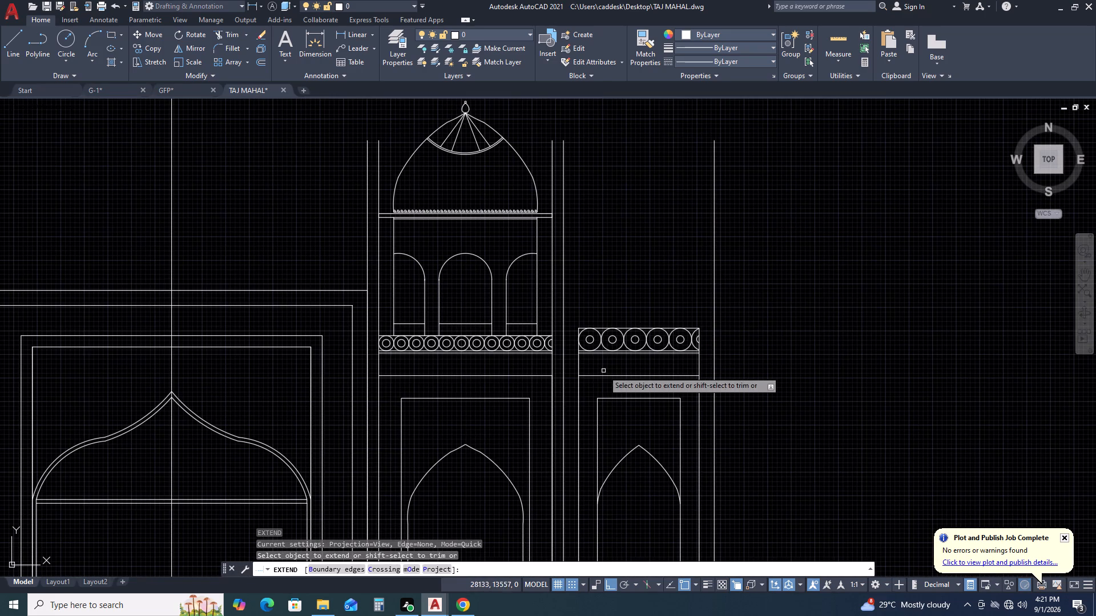
{"action": "scroll", "coordinate": [591, 362], "scroll_direction": "up", "scroll_amount": 2}
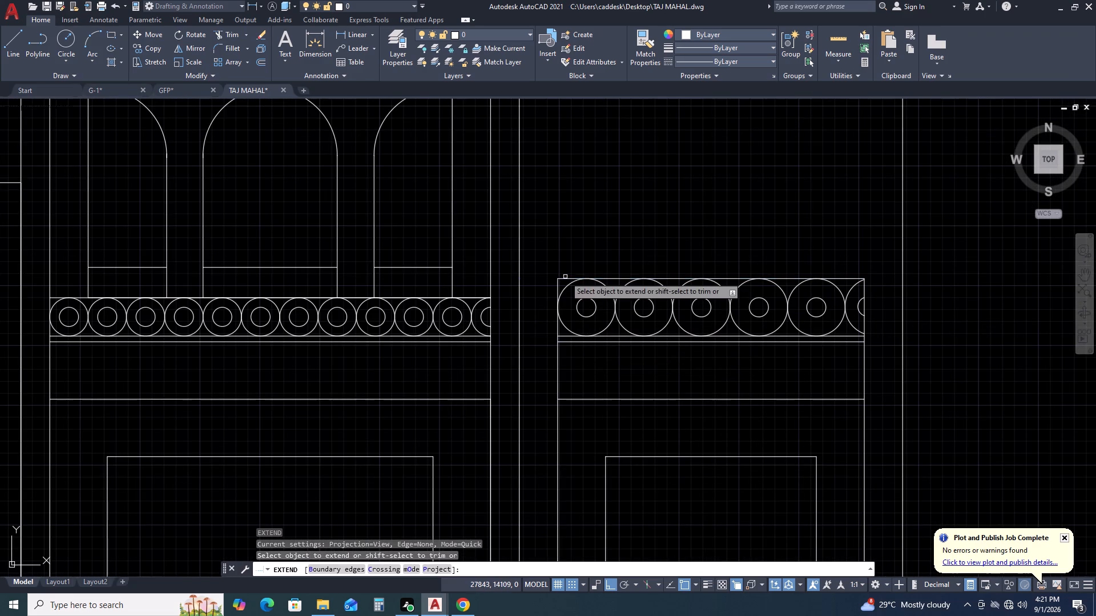
{"action": "left_click", "coordinate": [565, 277]}
{"action": "left_click", "coordinate": [559, 282]}
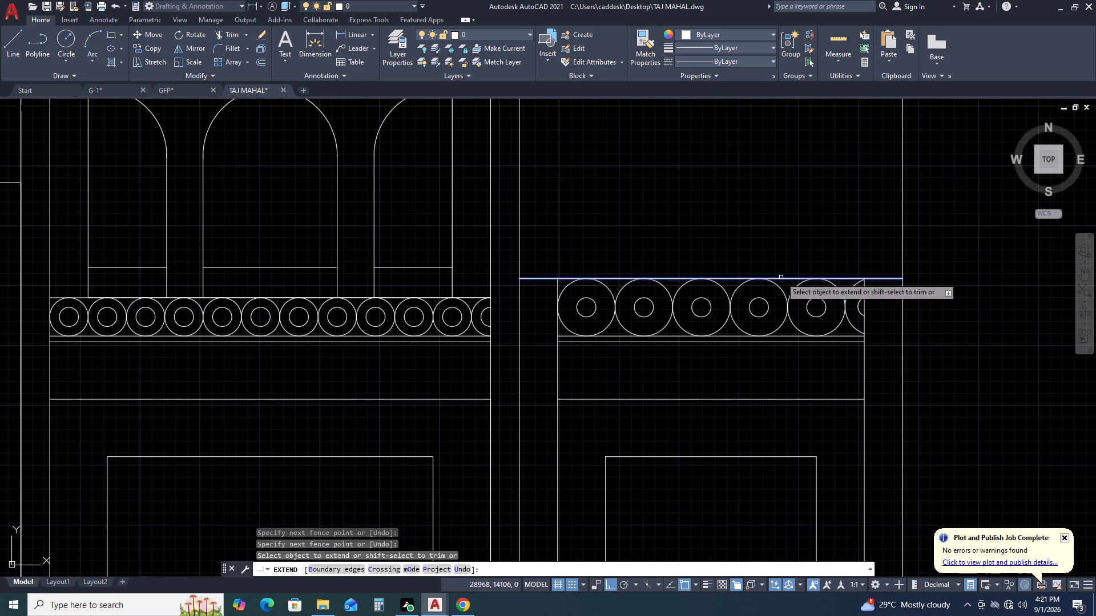
{"action": "left_click", "coordinate": [781, 277]}
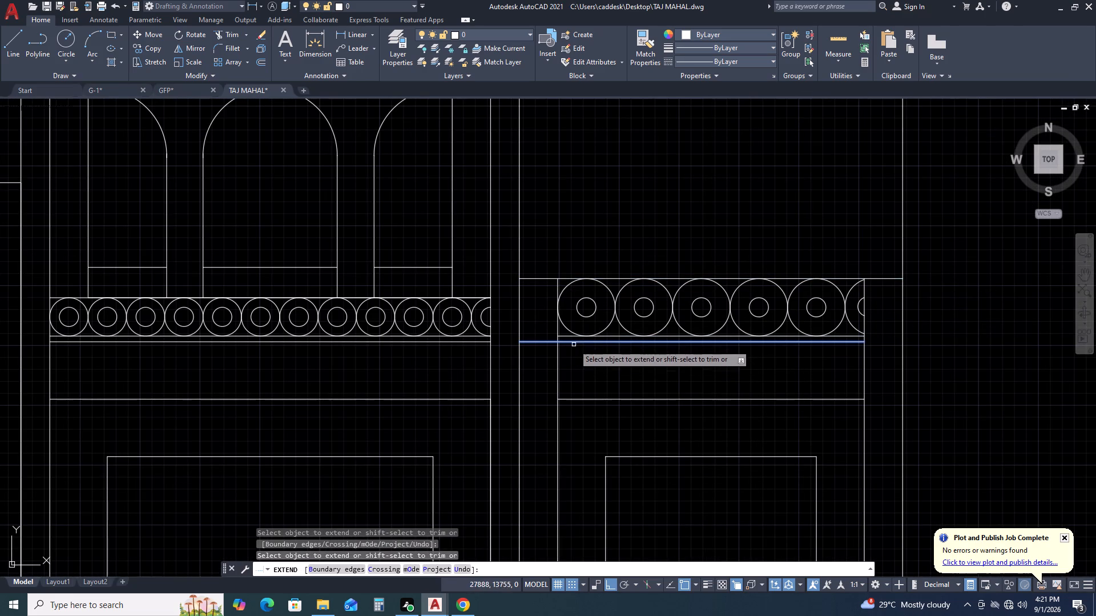
{"action": "scroll", "coordinate": [593, 234], "scroll_direction": "down", "scroll_amount": 2}
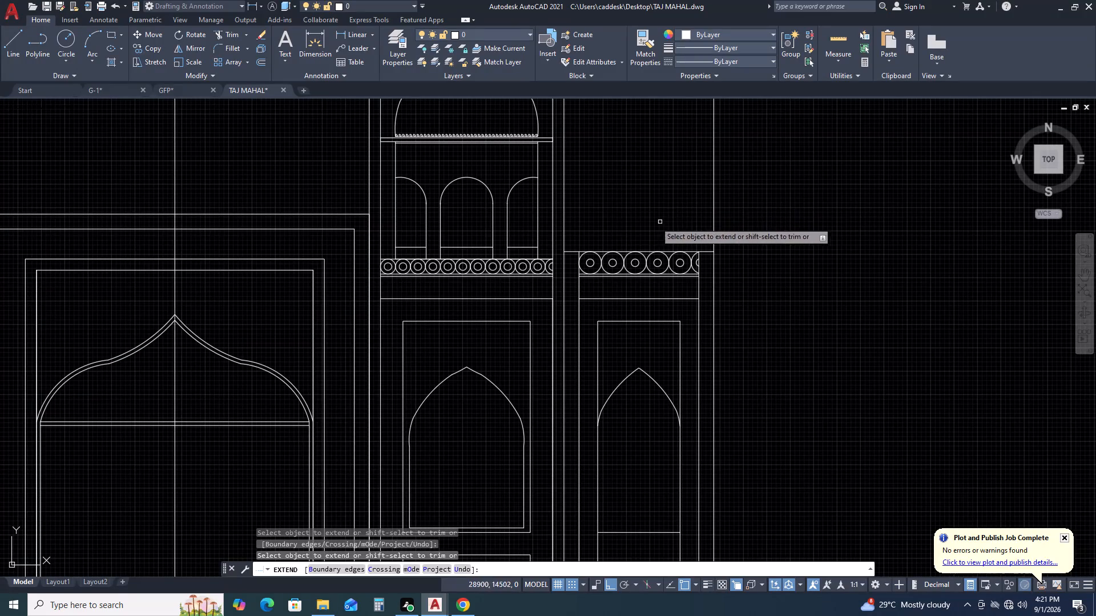
{"action": "middle_click_drag", "start_coordinate": [744, 225], "coordinate": [736, 183]}
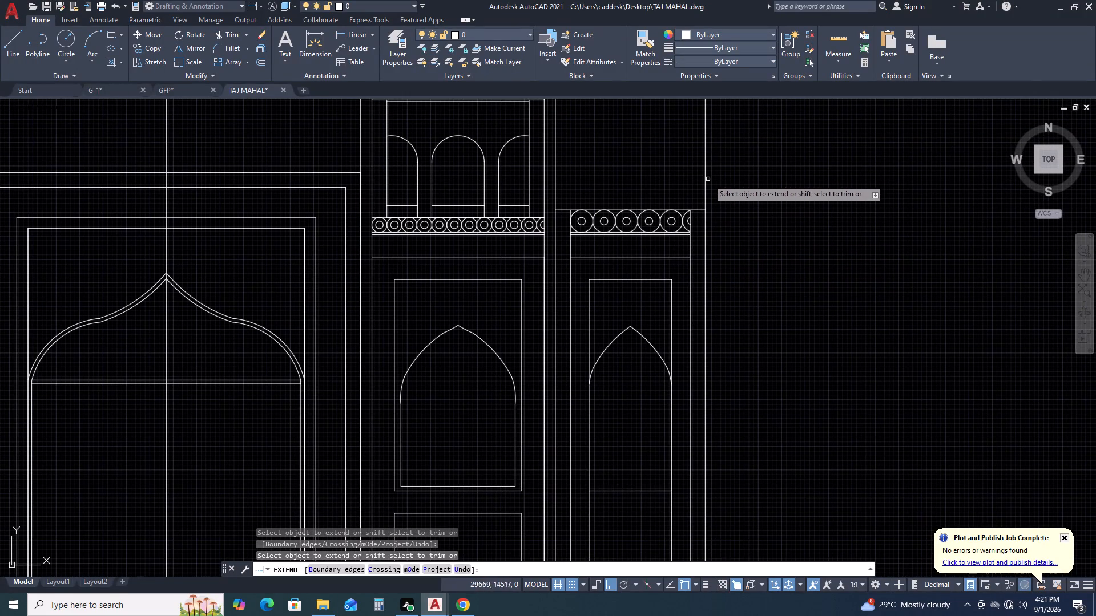
{"action": "key", "text": "Escape"}
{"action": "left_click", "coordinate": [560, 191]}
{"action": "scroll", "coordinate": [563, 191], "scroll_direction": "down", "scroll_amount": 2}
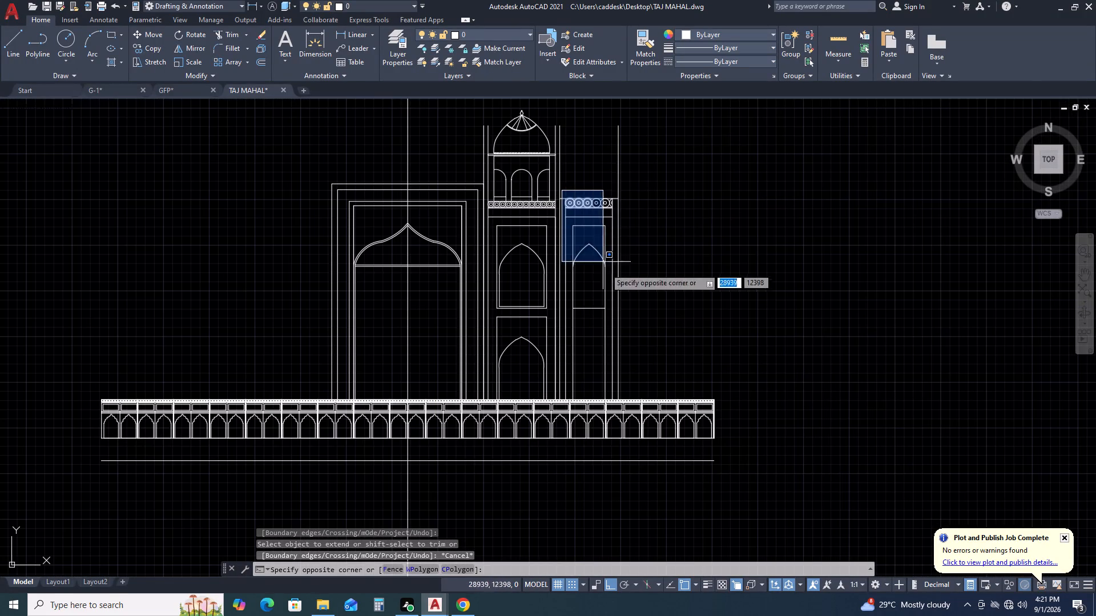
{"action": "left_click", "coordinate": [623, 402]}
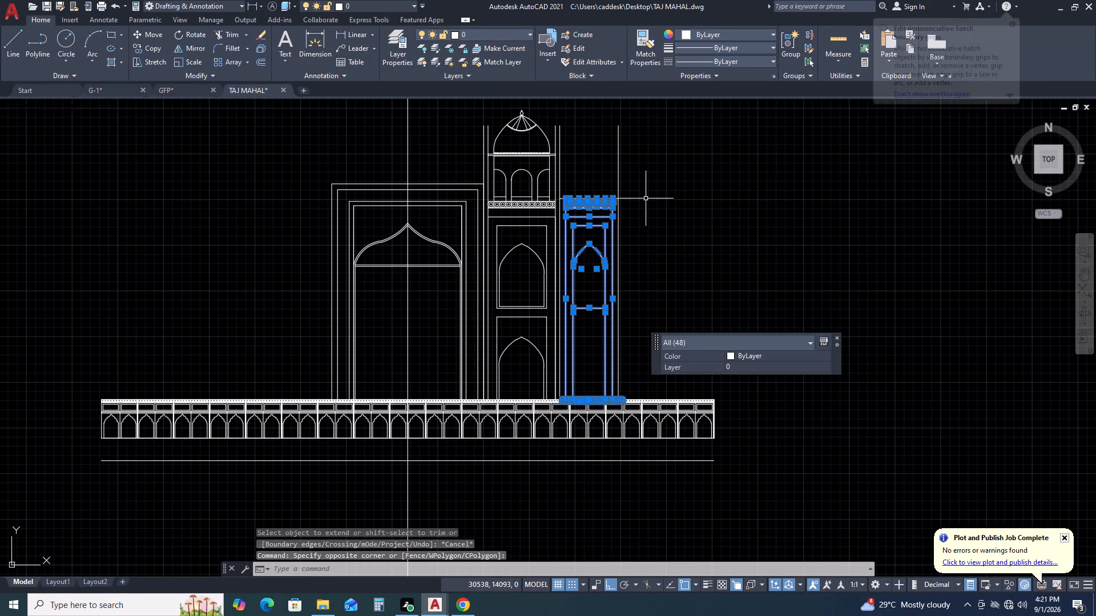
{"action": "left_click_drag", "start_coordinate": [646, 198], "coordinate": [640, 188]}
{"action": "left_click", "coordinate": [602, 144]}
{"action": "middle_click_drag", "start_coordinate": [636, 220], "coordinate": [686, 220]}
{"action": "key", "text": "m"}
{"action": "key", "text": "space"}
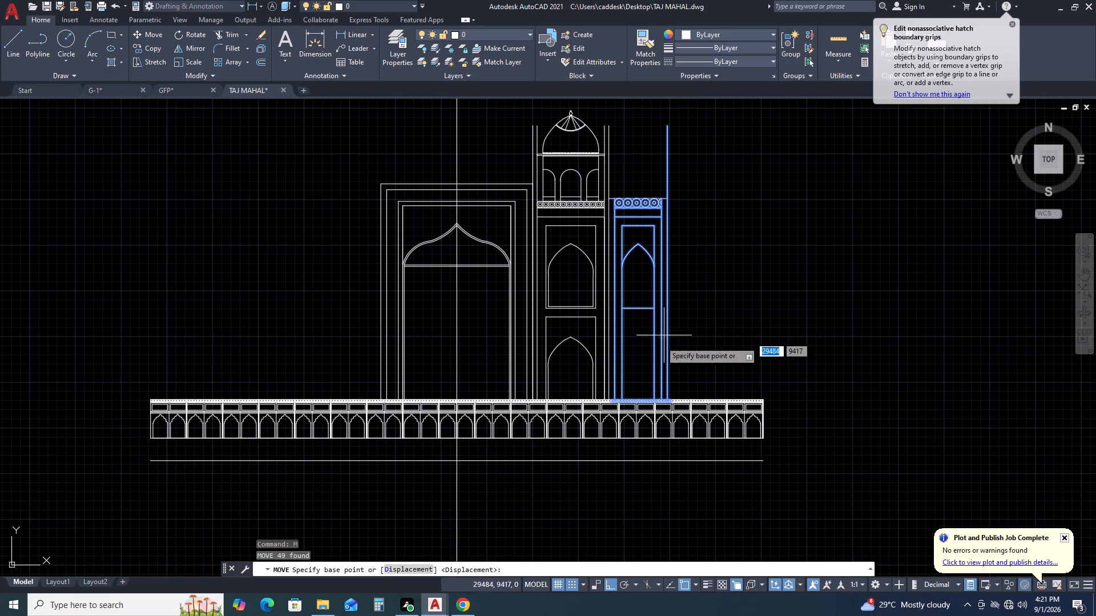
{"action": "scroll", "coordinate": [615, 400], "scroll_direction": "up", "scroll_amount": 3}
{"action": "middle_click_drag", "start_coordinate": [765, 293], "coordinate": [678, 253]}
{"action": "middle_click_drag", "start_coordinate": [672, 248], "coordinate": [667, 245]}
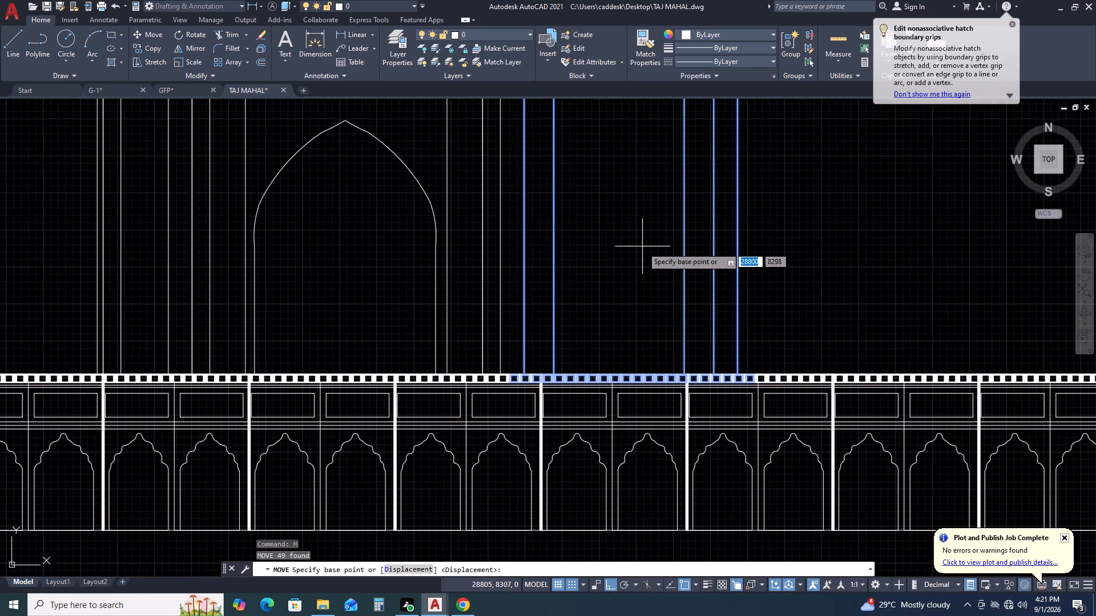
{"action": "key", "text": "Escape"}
Move the narrow outer bay with its frieze and outer edge line left until its inner vertical line meets the domed bay's outermost line.
{"action": "scroll", "coordinate": [642, 248], "scroll_direction": "down", "scroll_amount": 4}
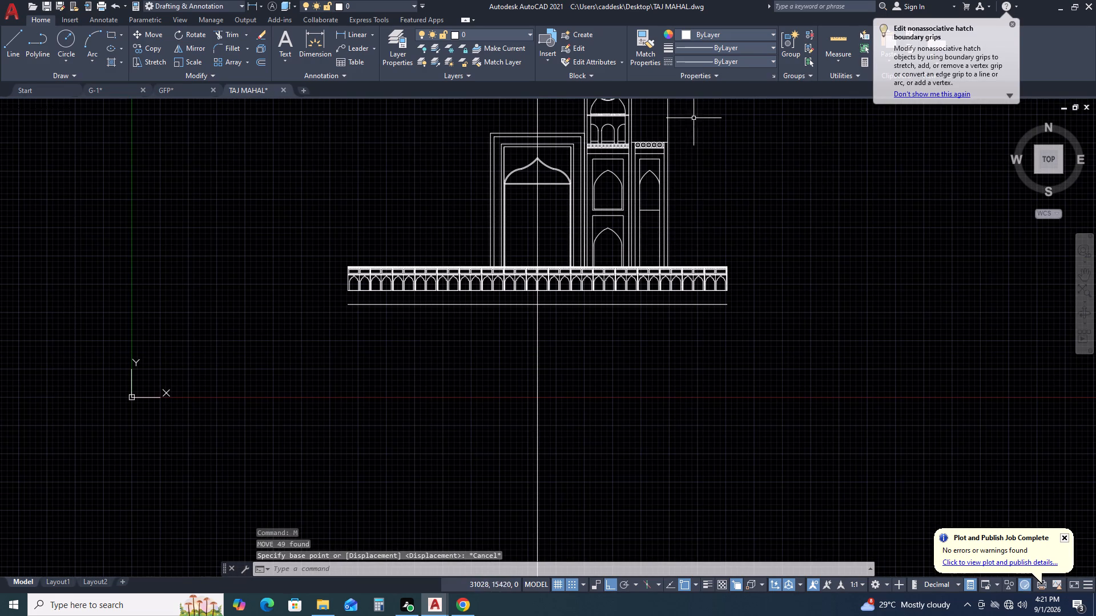
{"action": "left_click", "coordinate": [694, 118]}
{"action": "scroll", "coordinate": [636, 245], "scroll_direction": "up", "scroll_amount": 1}
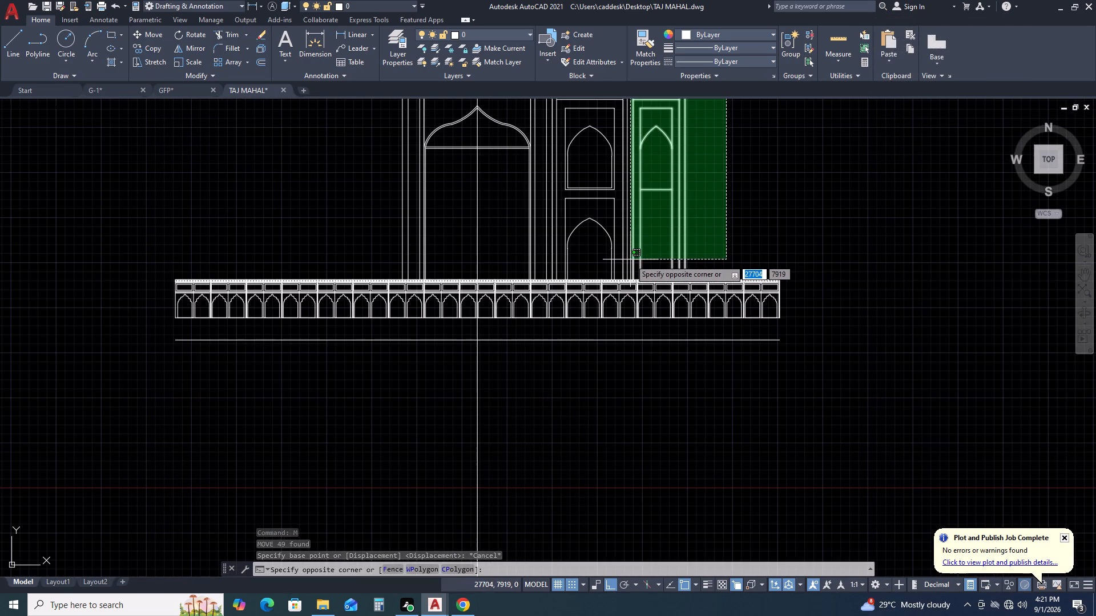
{"action": "scroll", "coordinate": [632, 260], "scroll_direction": "up", "scroll_amount": 2}
{"action": "left_click", "coordinate": [632, 260]}
{"action": "scroll", "coordinate": [737, 279], "scroll_direction": "down", "scroll_amount": 2}
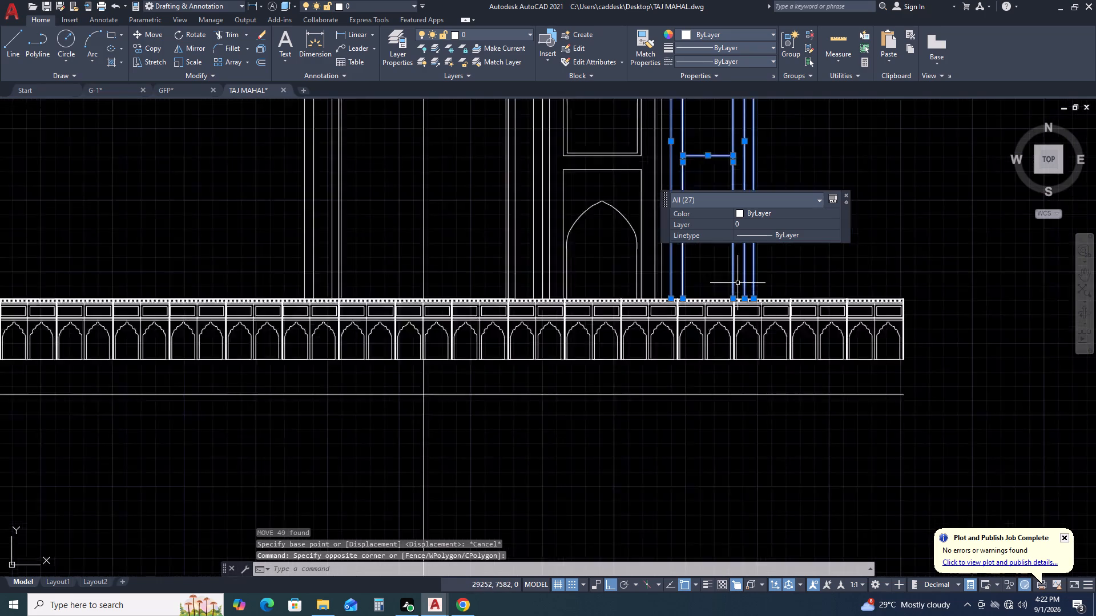
{"action": "scroll", "coordinate": [738, 283], "scroll_direction": "down", "scroll_amount": 1}
{"action": "middle_click_drag", "start_coordinate": [682, 167], "coordinate": [564, 152]}
{"action": "scroll", "coordinate": [585, 185], "scroll_direction": "up", "scroll_amount": 2}
{"action": "scroll", "coordinate": [625, 172], "scroll_direction": "down", "scroll_amount": 1}
{"action": "scroll", "coordinate": [621, 184], "scroll_direction": "up", "scroll_amount": 1}
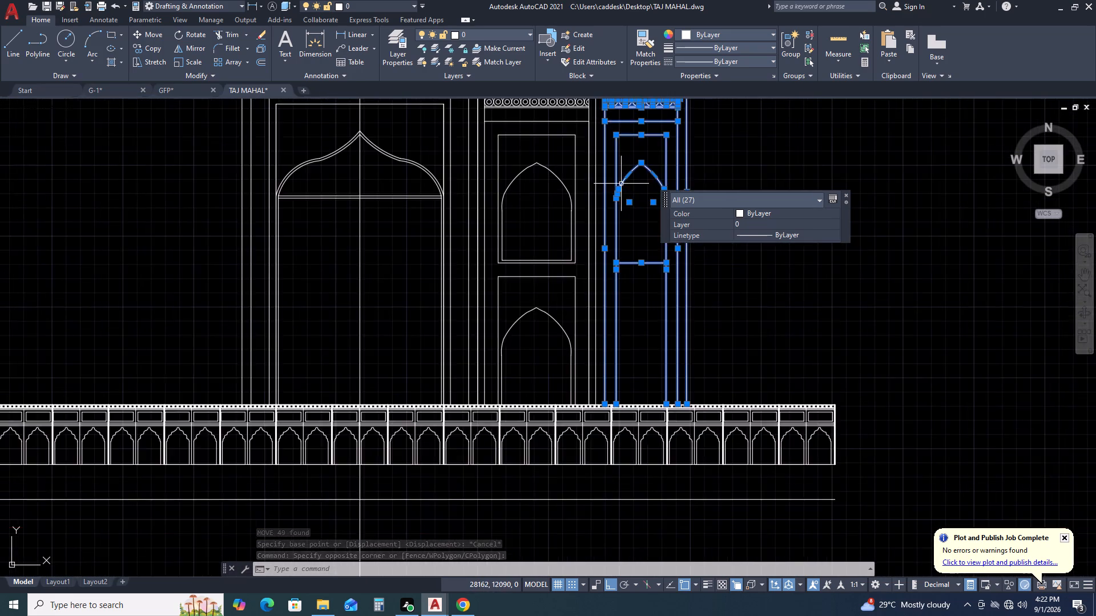
{"action": "scroll", "coordinate": [621, 184], "scroll_direction": "up", "scroll_amount": 1}
{"action": "middle_click_drag", "start_coordinate": [601, 250], "coordinate": [572, 156]}
{"action": "middle_click_drag", "start_coordinate": [575, 237], "coordinate": [567, 185]}
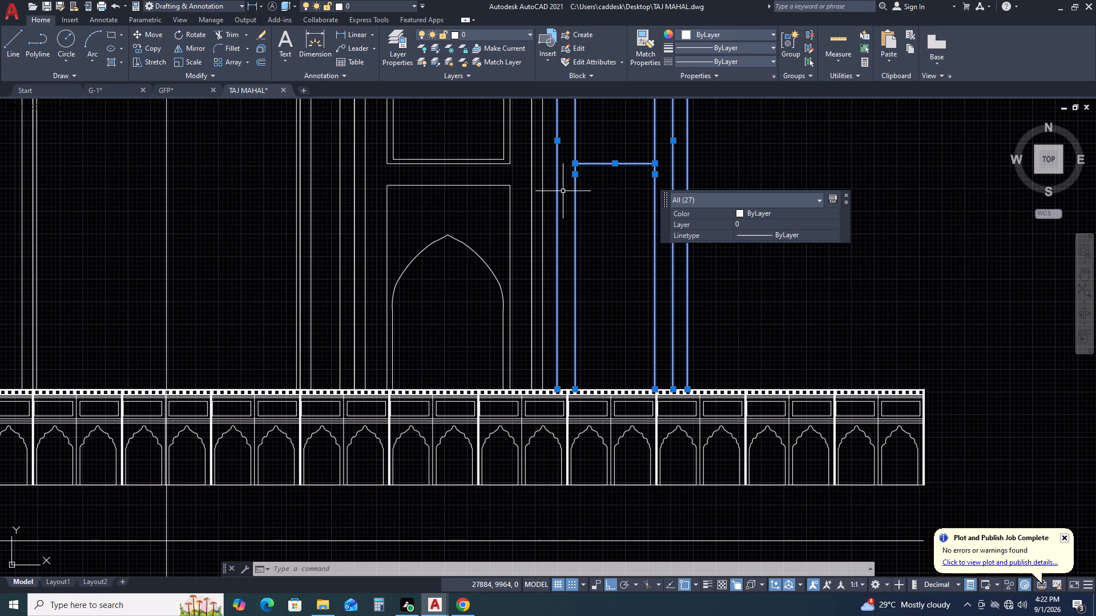
{"action": "key", "text": "m"}
{"action": "key", "text": "space"}
{"action": "scroll", "coordinate": [555, 376], "scroll_direction": "up", "scroll_amount": 2}
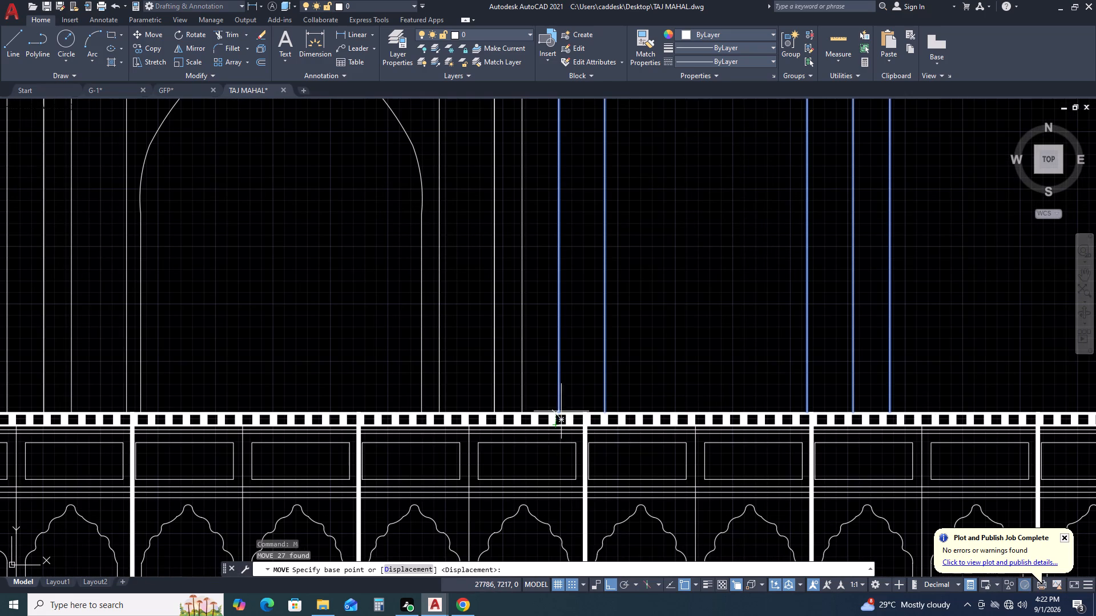
{"action": "left_click", "coordinate": [561, 410]}
{"action": "left_click", "coordinate": [523, 410]}
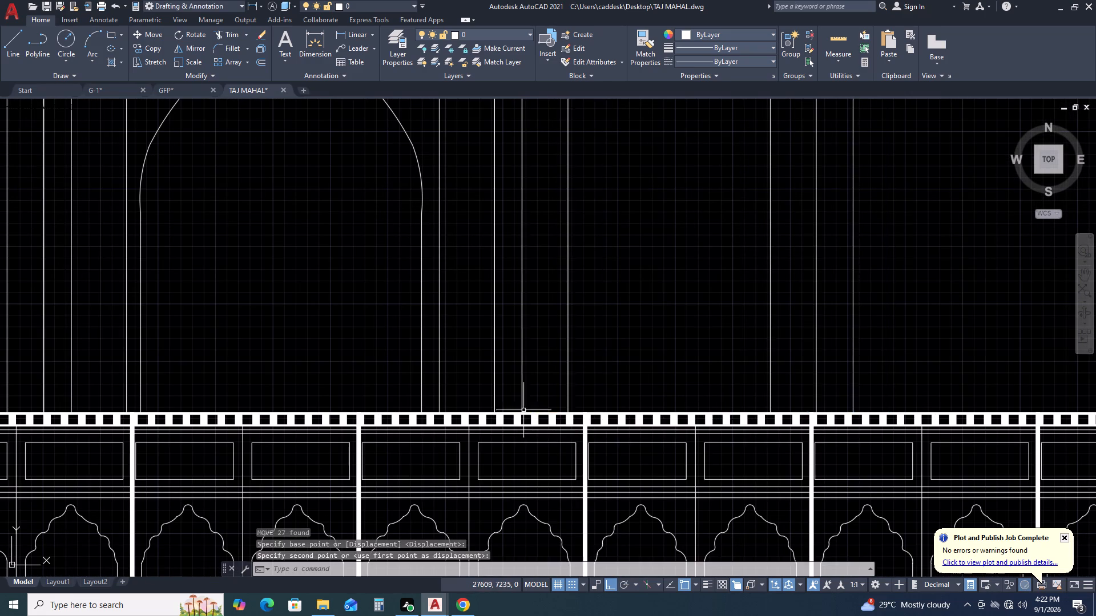
{"action": "scroll", "coordinate": [639, 348], "scroll_direction": "down", "scroll_amount": 5}
{"action": "scroll", "coordinate": [672, 224], "scroll_direction": "up", "scroll_amount": 2}
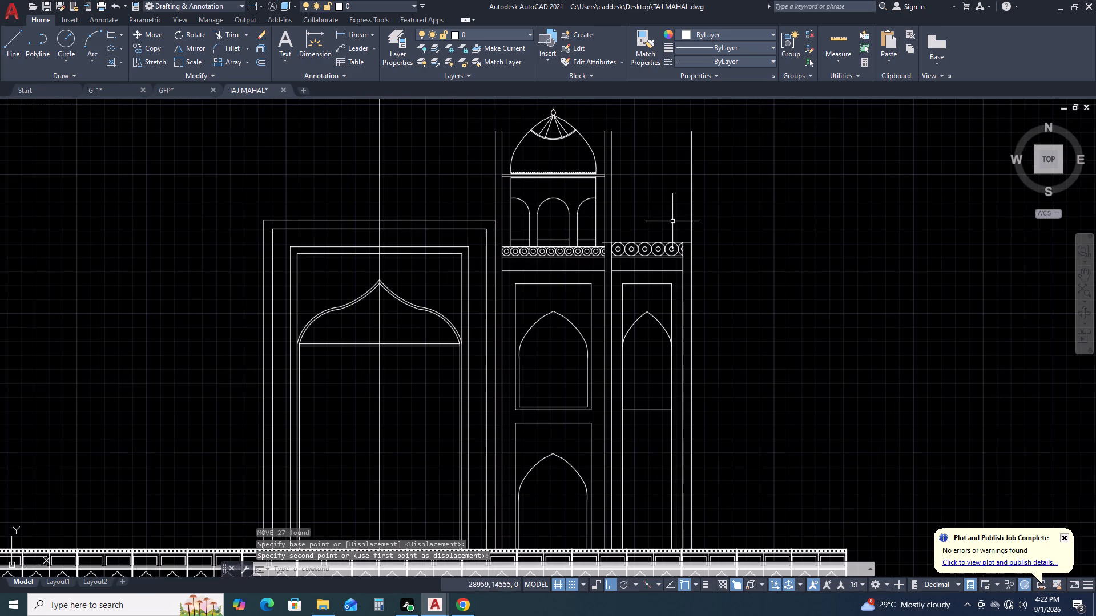
Trim the overhanging ends of the narrow bay's ring frieze top line back to the bay's two vertical edges.
{"action": "scroll", "coordinate": [625, 245], "scroll_direction": "up", "scroll_amount": 5}
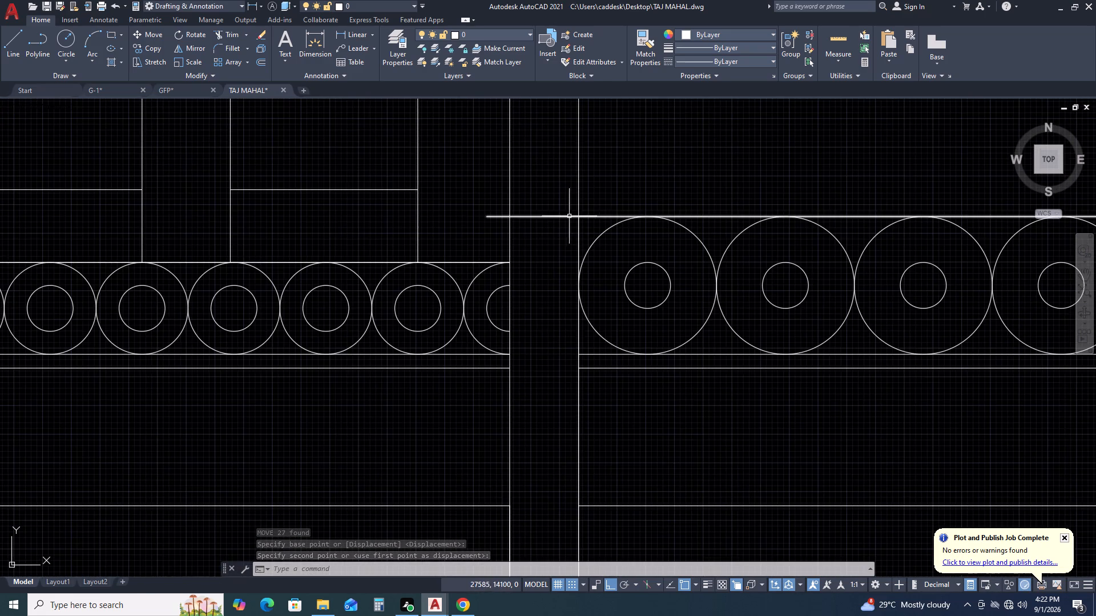
{"action": "scroll", "coordinate": [568, 218], "scroll_direction": "down", "scroll_amount": 3}
{"action": "middle_click_drag", "start_coordinate": [703, 245], "coordinate": [662, 183]}
{"action": "middle_click_drag", "start_coordinate": [557, 216], "coordinate": [557, 216]}
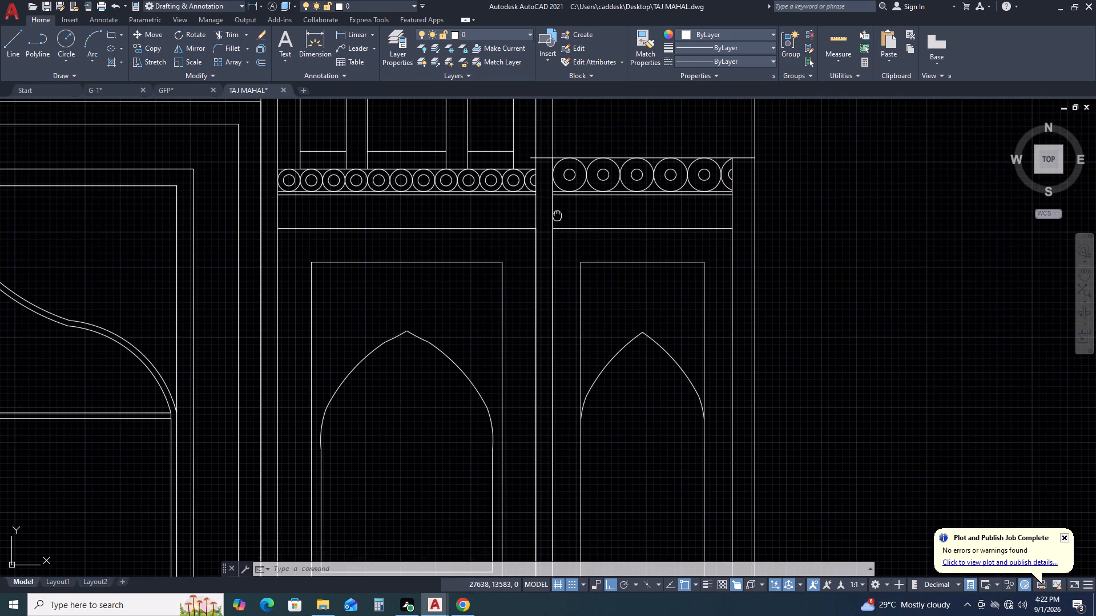
{"action": "middle_click_drag", "start_coordinate": [557, 216], "coordinate": [599, 233]}
{"action": "key", "text": "t"}
{"action": "type", "text": "R"}
{"action": "key", "text": "space"}
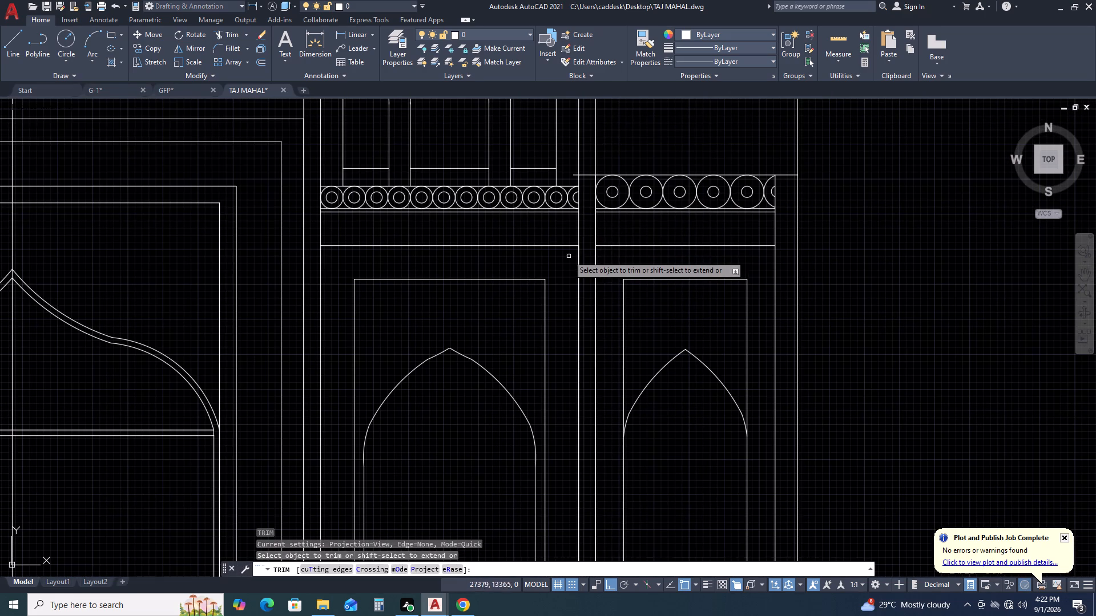
{"action": "left_click", "coordinate": [586, 173]}
{"action": "left_click", "coordinate": [587, 204]}
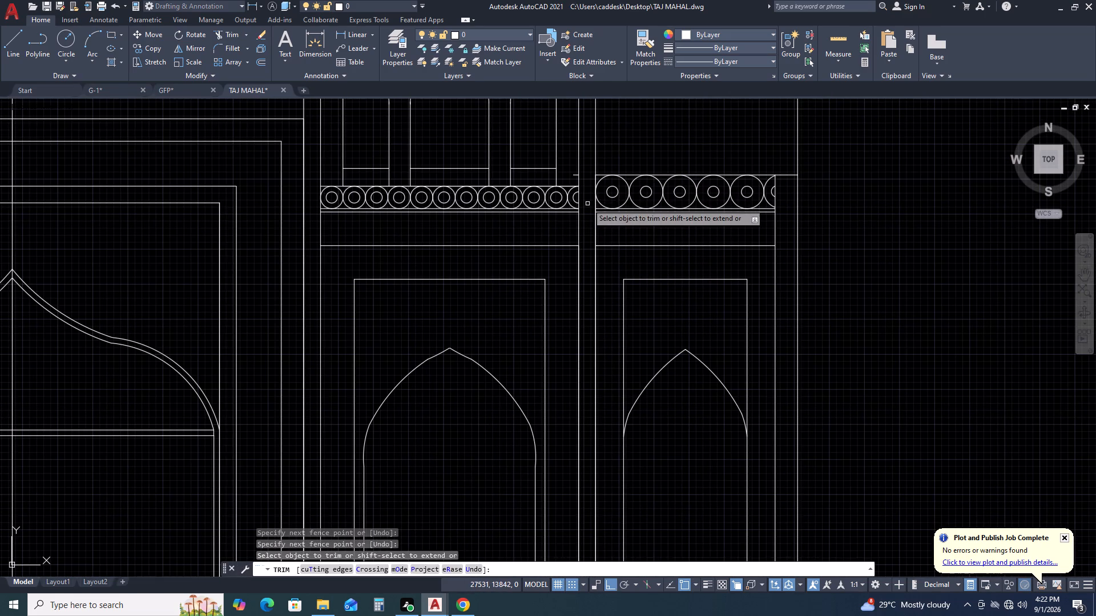
{"action": "scroll", "coordinate": [565, 180], "scroll_direction": "up", "scroll_amount": 2}
{"action": "left_click", "coordinate": [589, 164]}
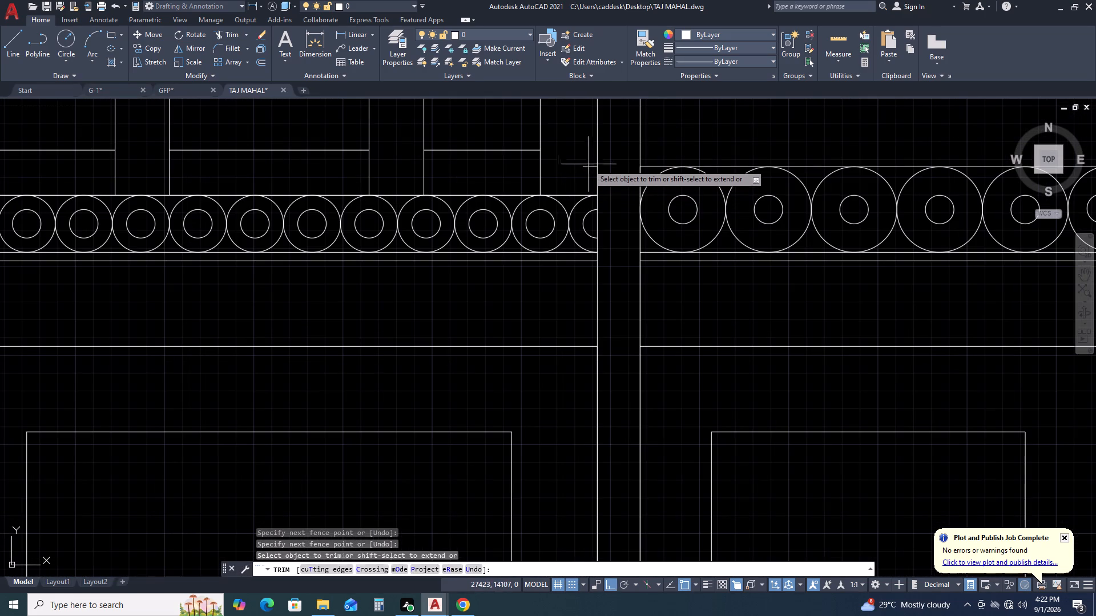
{"action": "left_click", "coordinate": [585, 175]}
{"action": "scroll", "coordinate": [585, 176], "scroll_direction": "down", "scroll_amount": 5}
{"action": "middle_click_drag", "start_coordinate": [759, 201], "coordinate": [728, 220]}
{"action": "scroll", "coordinate": [700, 191], "scroll_direction": "up", "scroll_amount": 2}
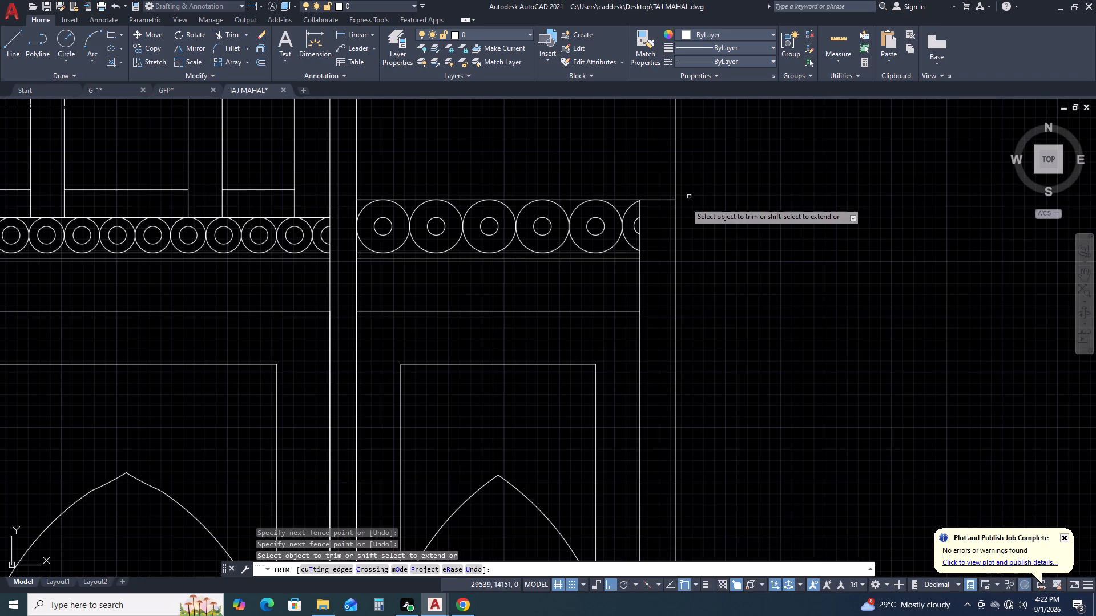
{"action": "left_click", "coordinate": [659, 184]}
{"action": "left_click", "coordinate": [659, 206]}
{"action": "scroll", "coordinate": [672, 206], "scroll_direction": "down", "scroll_amount": 4}
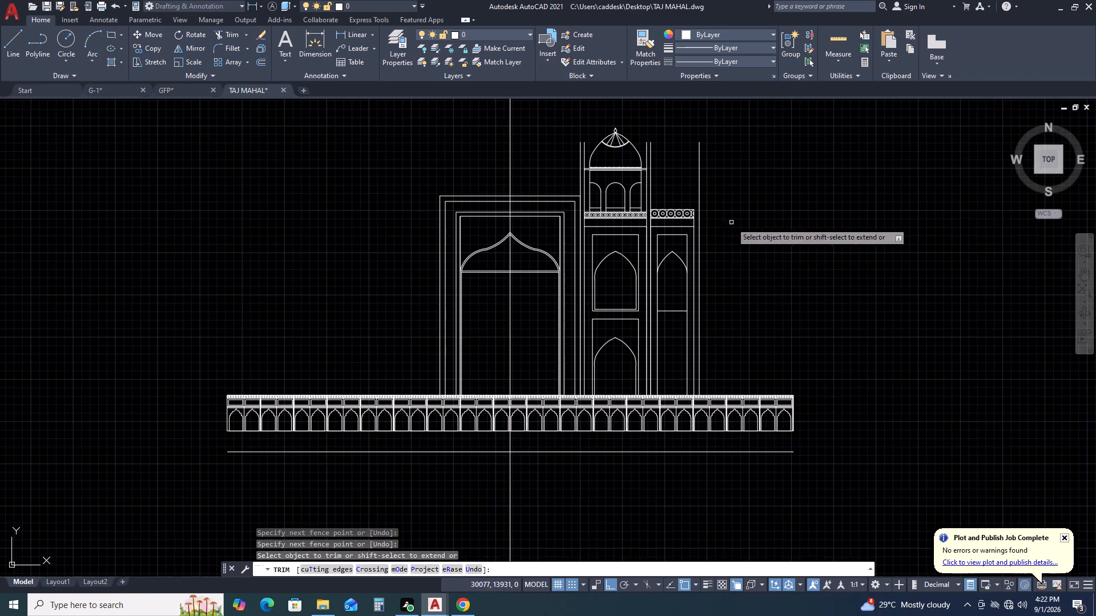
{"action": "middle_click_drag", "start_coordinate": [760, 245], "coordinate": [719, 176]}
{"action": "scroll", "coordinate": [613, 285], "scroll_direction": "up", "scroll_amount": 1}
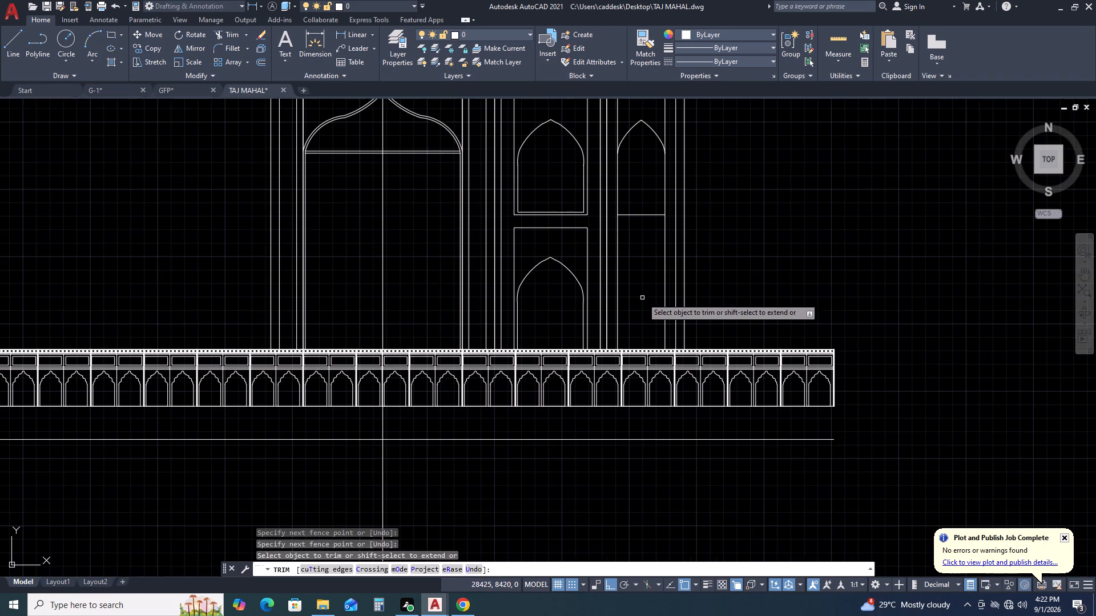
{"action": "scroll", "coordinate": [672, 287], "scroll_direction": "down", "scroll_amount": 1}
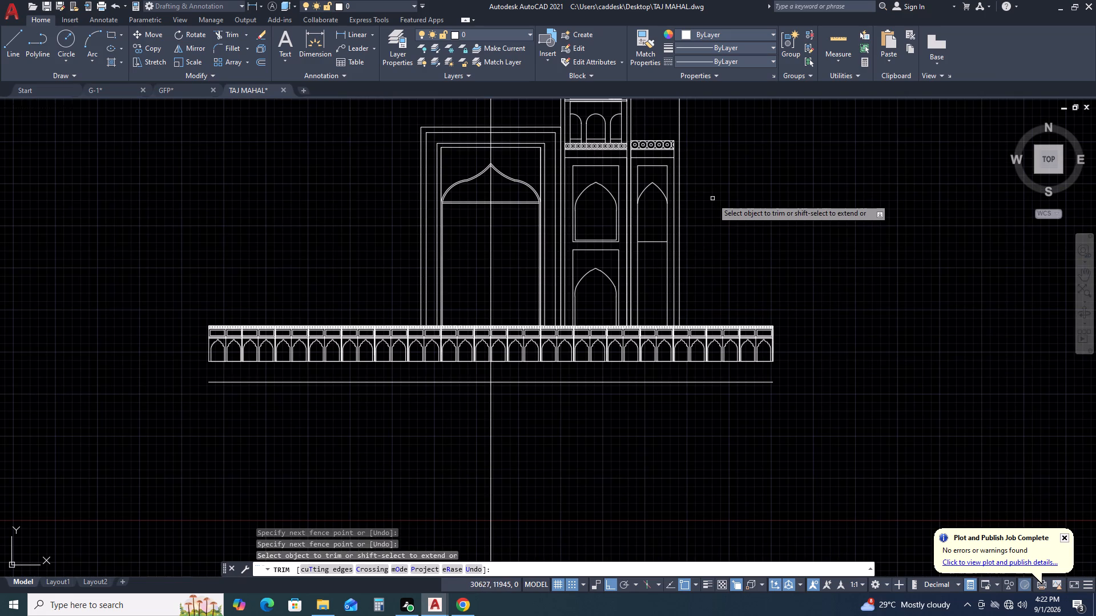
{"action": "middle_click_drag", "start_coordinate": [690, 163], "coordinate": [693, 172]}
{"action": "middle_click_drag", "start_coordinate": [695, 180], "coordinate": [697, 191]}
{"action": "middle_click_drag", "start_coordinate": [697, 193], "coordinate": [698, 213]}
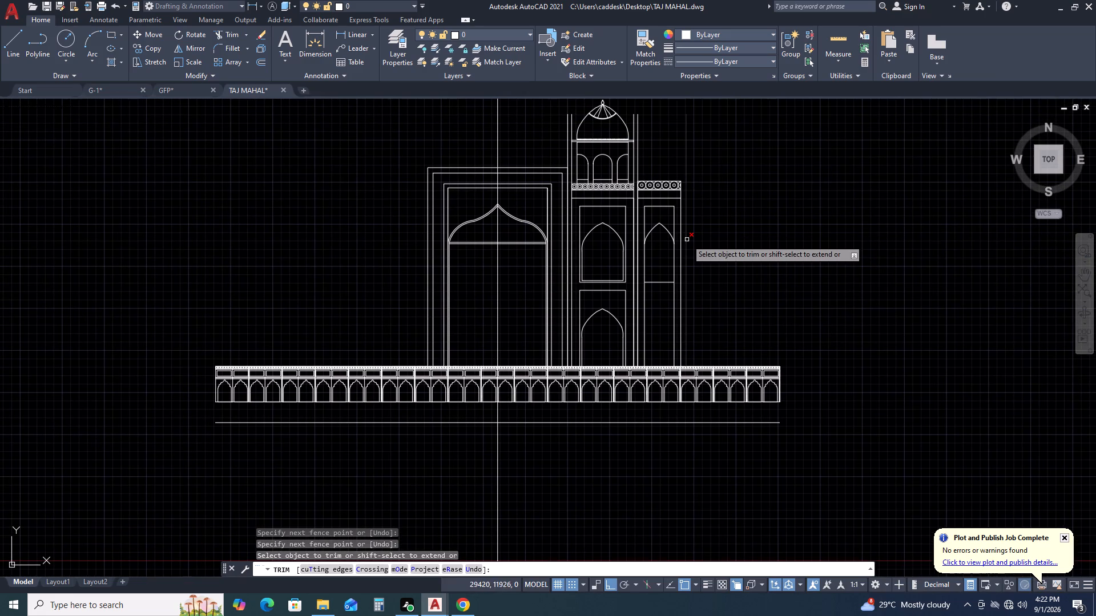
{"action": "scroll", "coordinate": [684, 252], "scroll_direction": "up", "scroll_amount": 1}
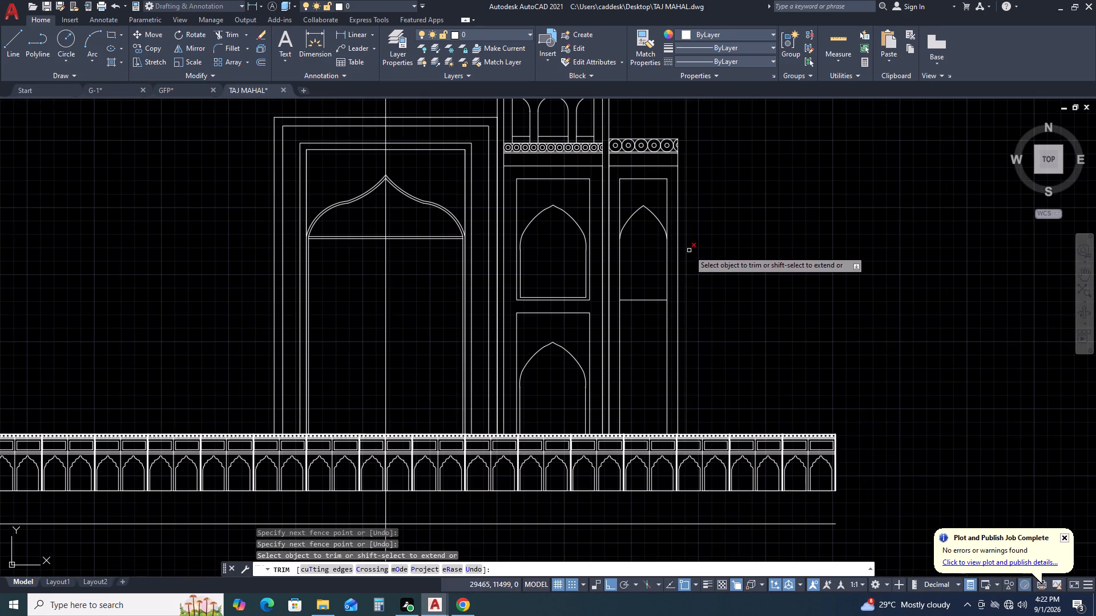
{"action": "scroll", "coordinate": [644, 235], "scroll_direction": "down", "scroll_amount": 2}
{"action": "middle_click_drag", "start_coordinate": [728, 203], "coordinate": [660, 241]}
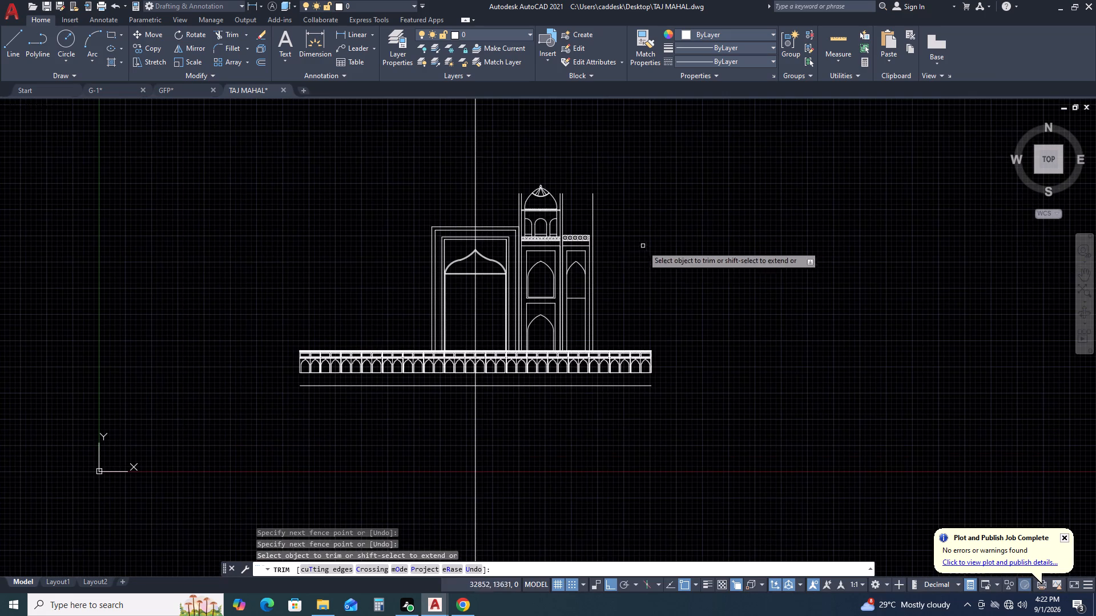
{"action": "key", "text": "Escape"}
Delete the tall outermost vertical line beside the narrow outer bay.
{"action": "scroll", "coordinate": [643, 253], "scroll_direction": "up", "scroll_amount": 2}
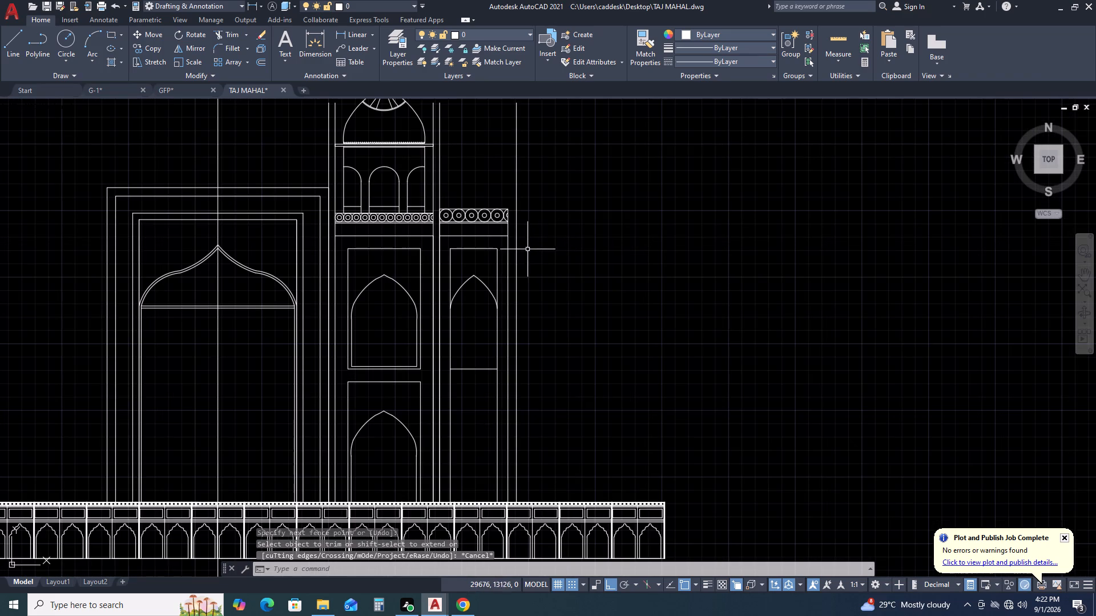
{"action": "left_click", "coordinate": [524, 237]}
{"action": "left_click", "coordinate": [514, 209]}
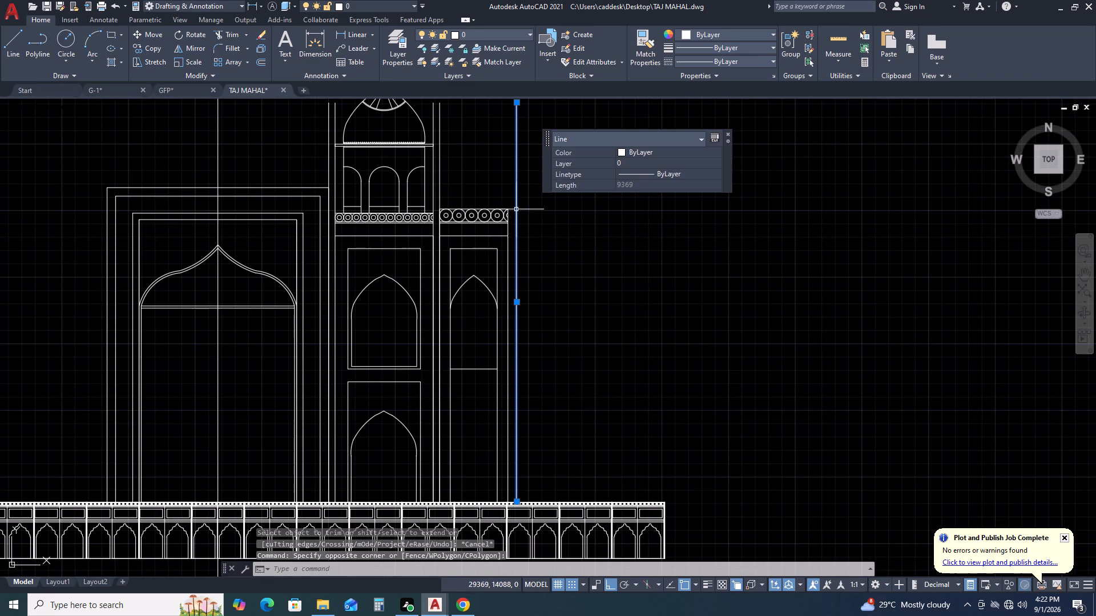
{"action": "key", "text": "Delete"}
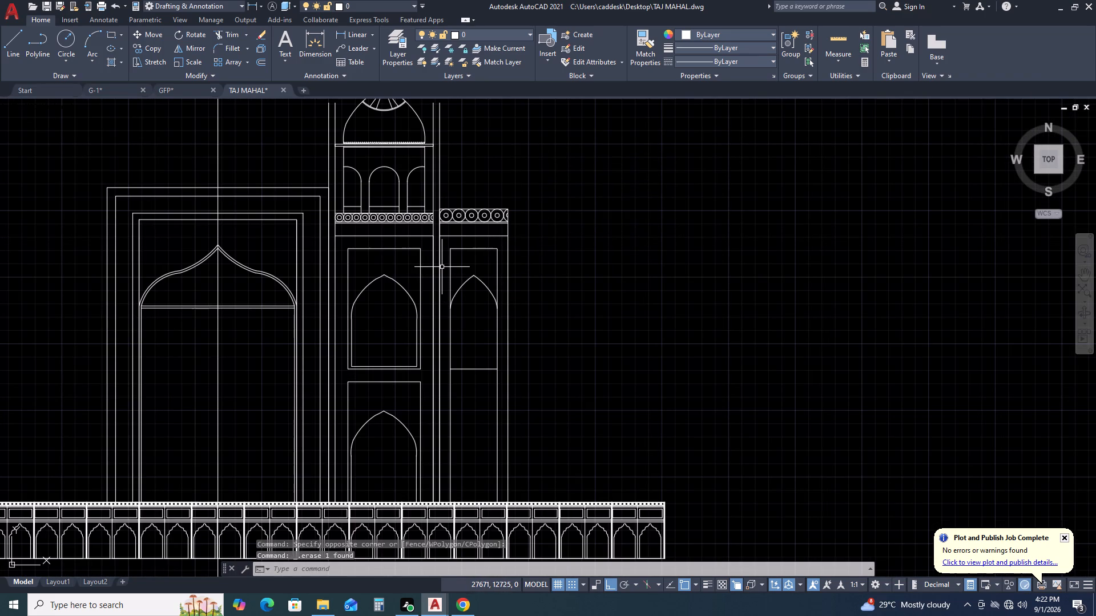
Measure the horizontal gap between the domed bay's frieze end and the narrow bay's inner edge with a linear dimension.
{"action": "key", "text": "d"}
{"action": "type", "text": "LI"}
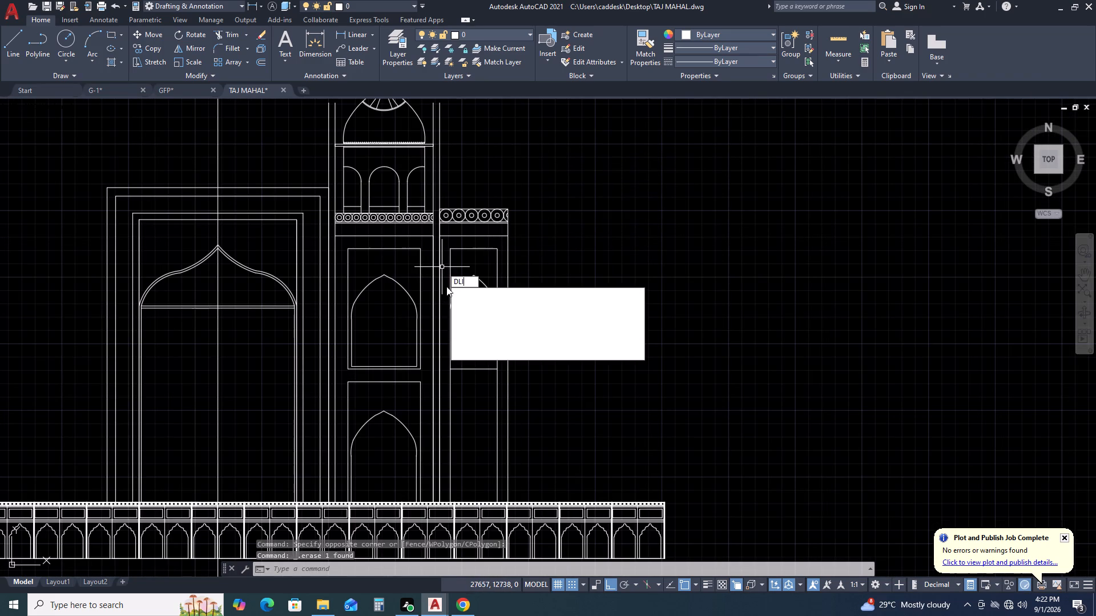
{"action": "key", "text": "space"}
{"action": "scroll", "coordinate": [435, 251], "scroll_direction": "up", "scroll_amount": 2}
{"action": "left_click", "coordinate": [426, 212]}
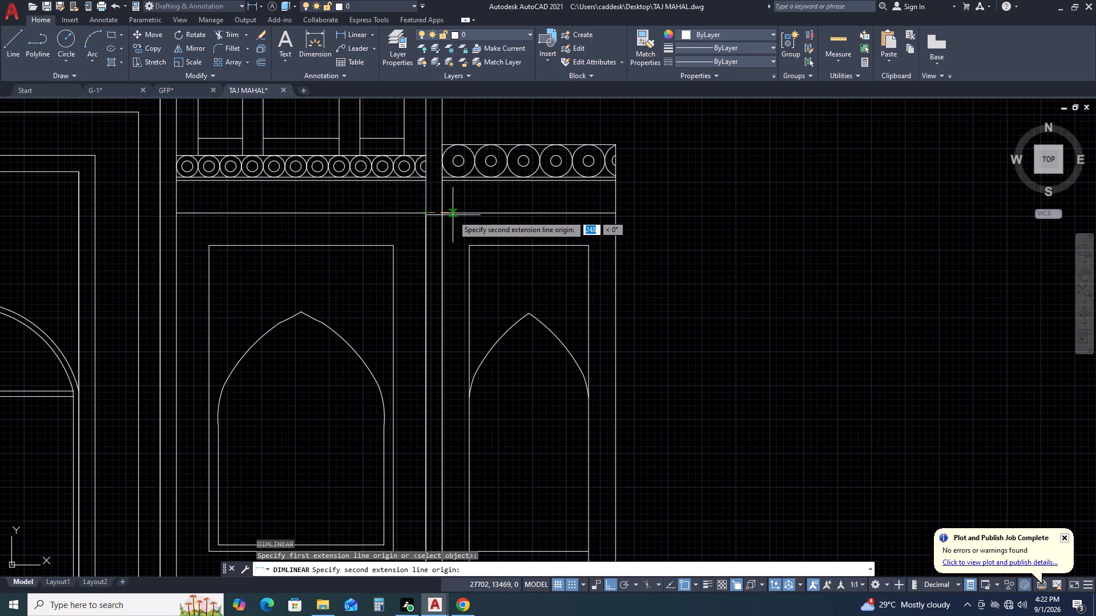
{"action": "left_click", "coordinate": [438, 213]}
{"action": "key", "text": "Escape"}
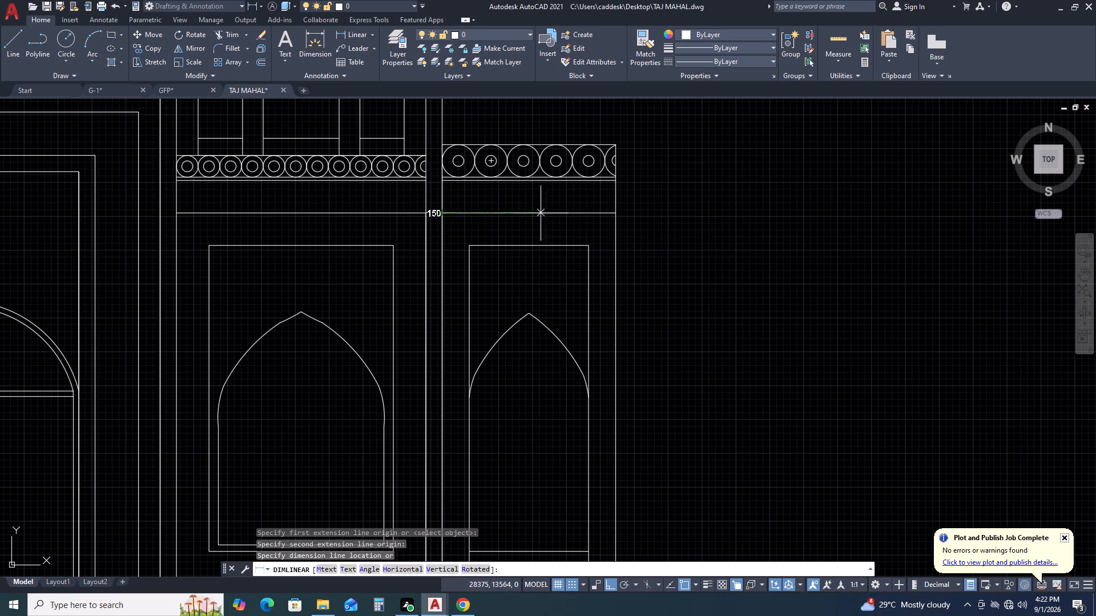
Offset the narrow bay's outer vertical edge line 150 outward, away from the central portal.
{"action": "left_click", "coordinate": [634, 253]}
{"action": "left_click", "coordinate": [609, 230]}
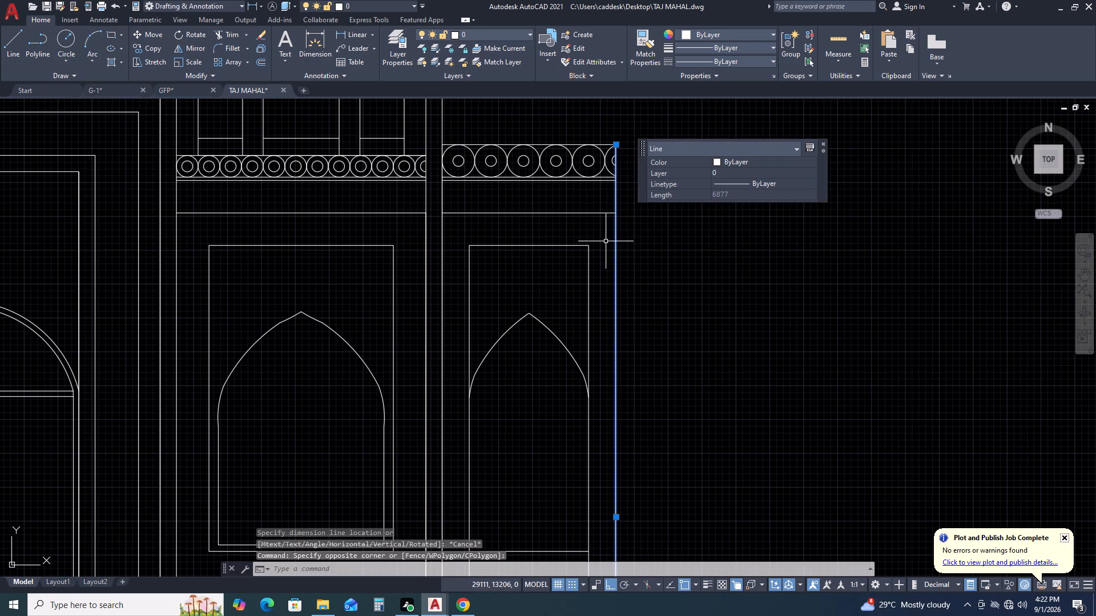
{"action": "key", "text": "o"}
{"action": "key", "text": "space"}
{"action": "type", "text": "15"}
{"action": "key", "text": "0"}
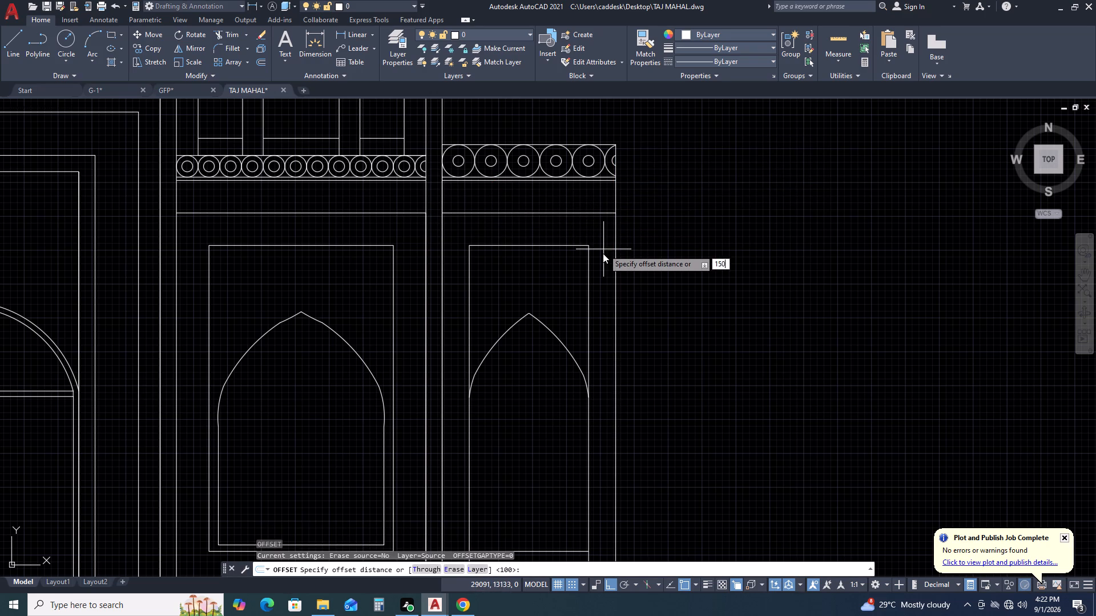
{"action": "key", "text": "Return"}
{"action": "left_click", "coordinate": [746, 222]}
{"action": "scroll", "coordinate": [724, 226], "scroll_direction": "down", "scroll_amount": 1}
{"action": "middle_click_drag", "start_coordinate": [800, 190], "coordinate": [757, 222]}
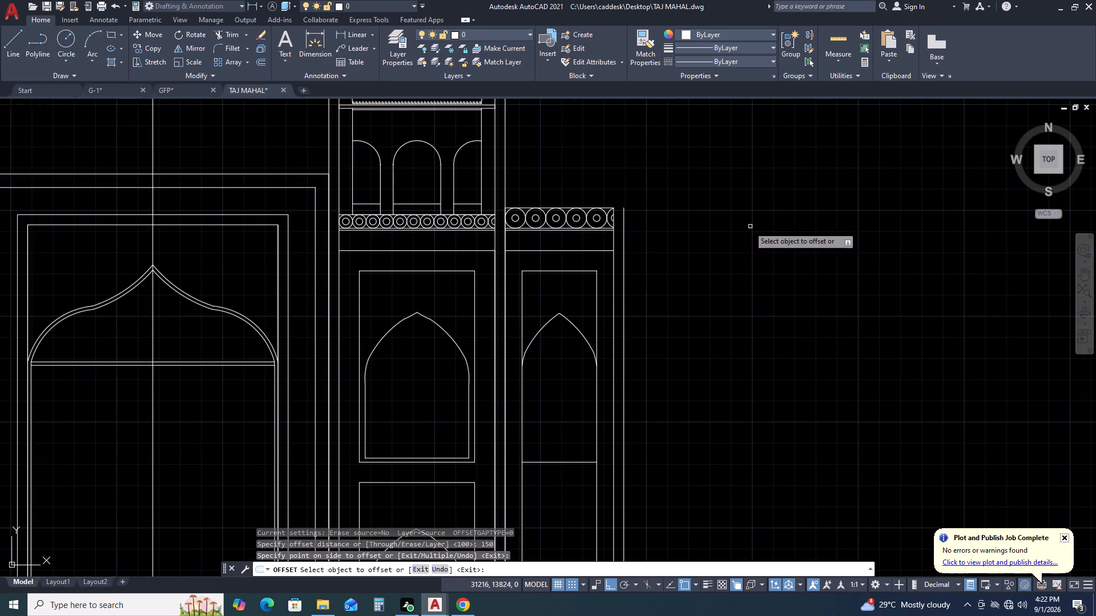
{"action": "key", "text": "Escape"}
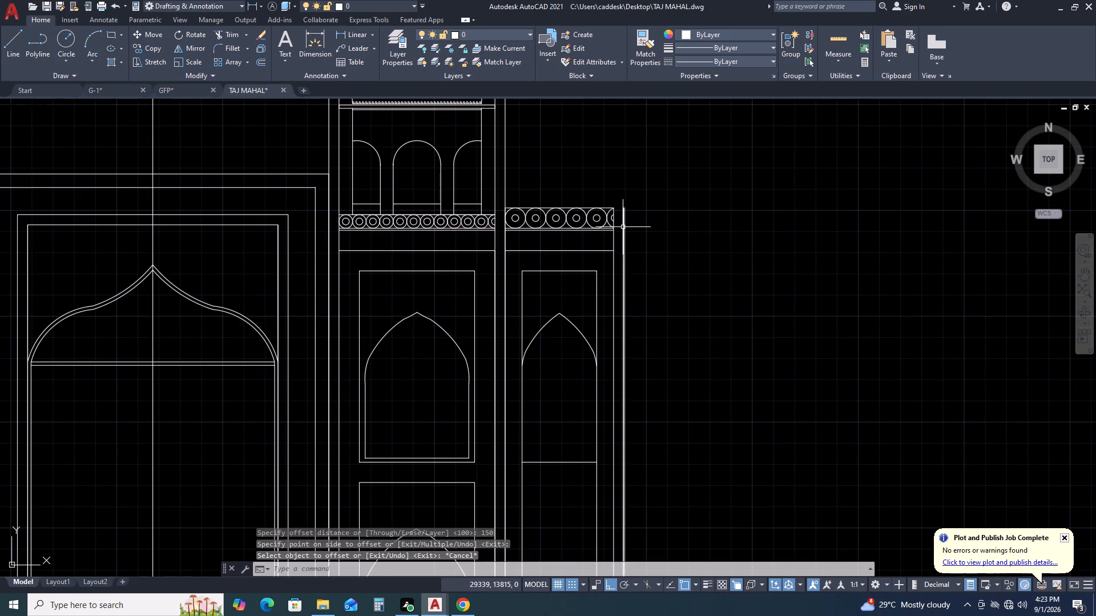
Stretch the offset line's top end straight up to about the domed bay's tall vertical lines' height, giving a length of about 9410.
{"action": "left_click", "coordinate": [623, 227]}
{"action": "left_click", "coordinate": [623, 209]}
{"action": "scroll", "coordinate": [631, 163], "scroll_direction": "down", "scroll_amount": 3}
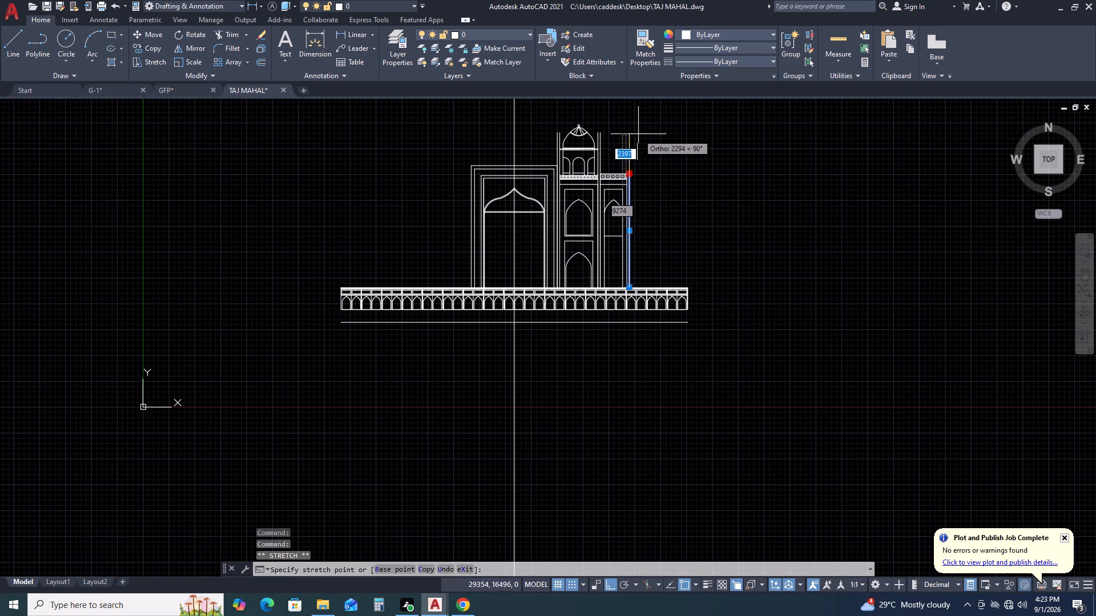
{"action": "middle_click", "coordinate": [632, 125]}
{"action": "left_click", "coordinate": [631, 132]}
{"action": "key", "text": "Escape"}
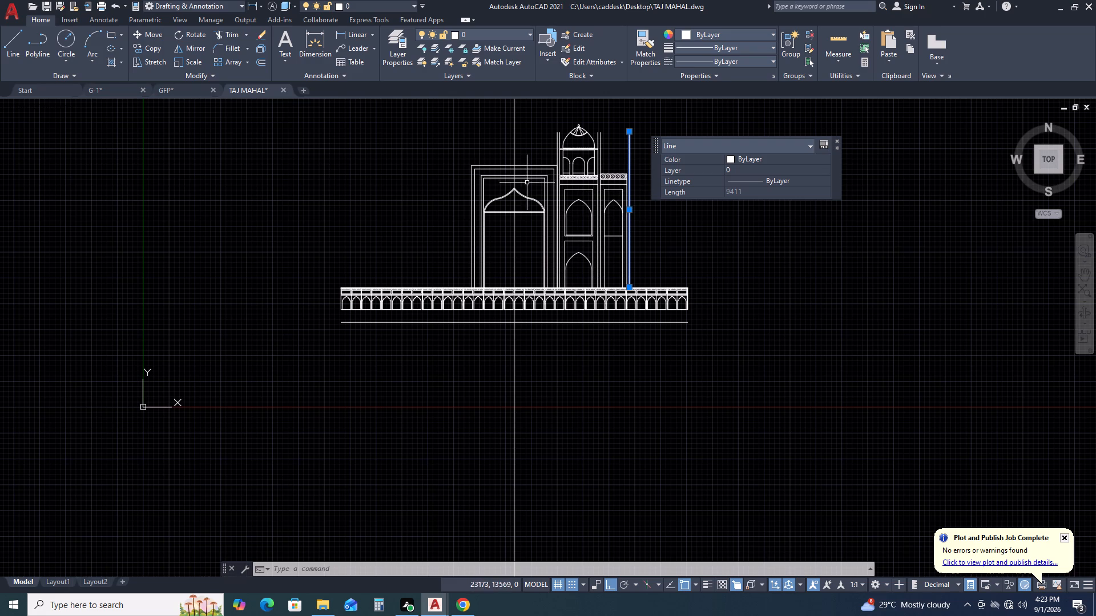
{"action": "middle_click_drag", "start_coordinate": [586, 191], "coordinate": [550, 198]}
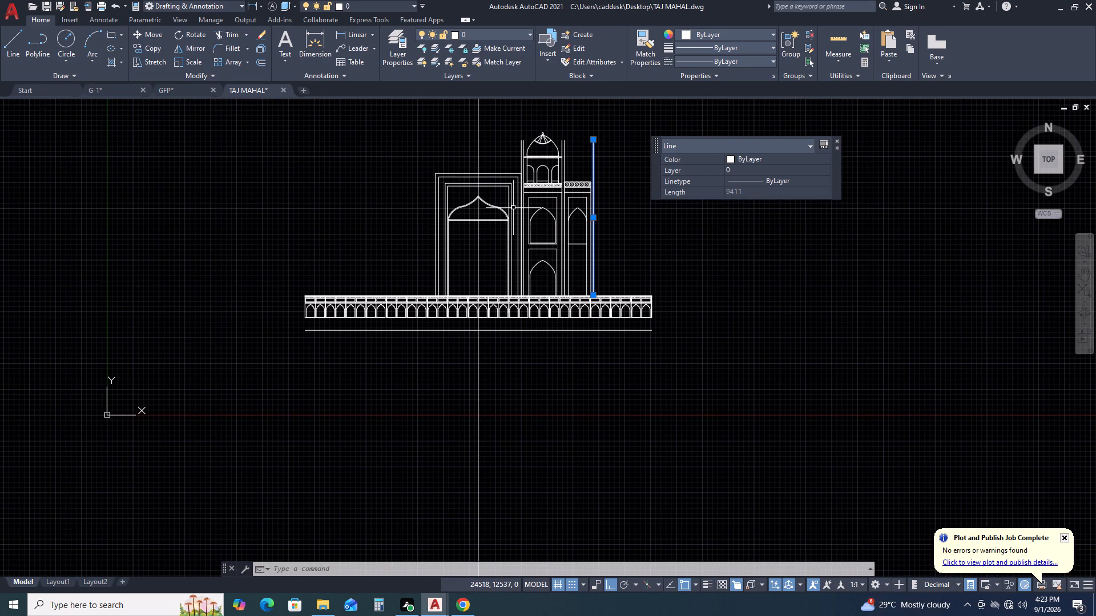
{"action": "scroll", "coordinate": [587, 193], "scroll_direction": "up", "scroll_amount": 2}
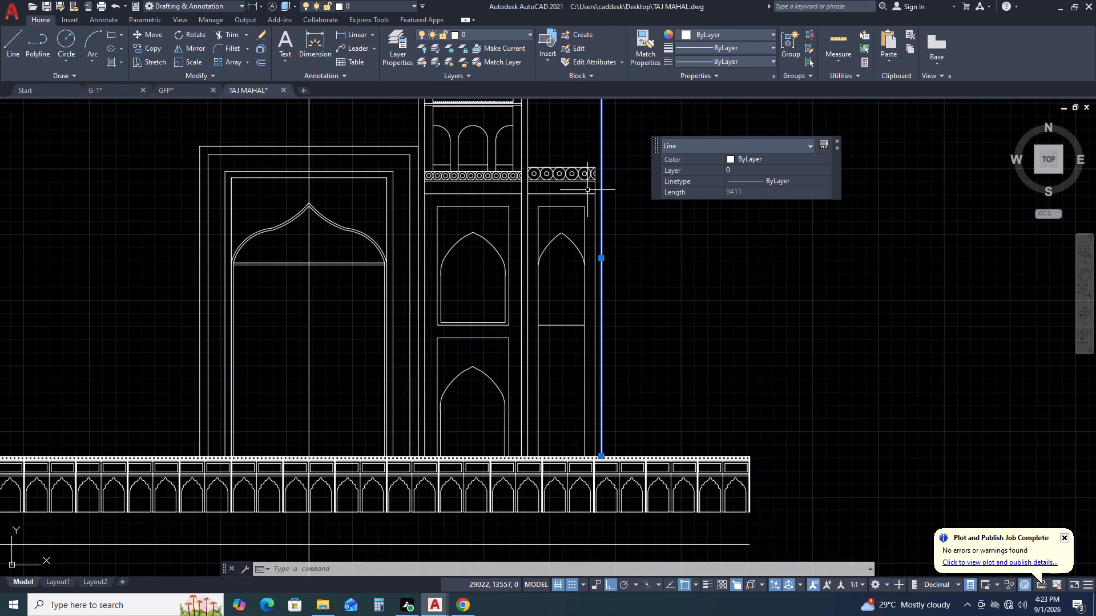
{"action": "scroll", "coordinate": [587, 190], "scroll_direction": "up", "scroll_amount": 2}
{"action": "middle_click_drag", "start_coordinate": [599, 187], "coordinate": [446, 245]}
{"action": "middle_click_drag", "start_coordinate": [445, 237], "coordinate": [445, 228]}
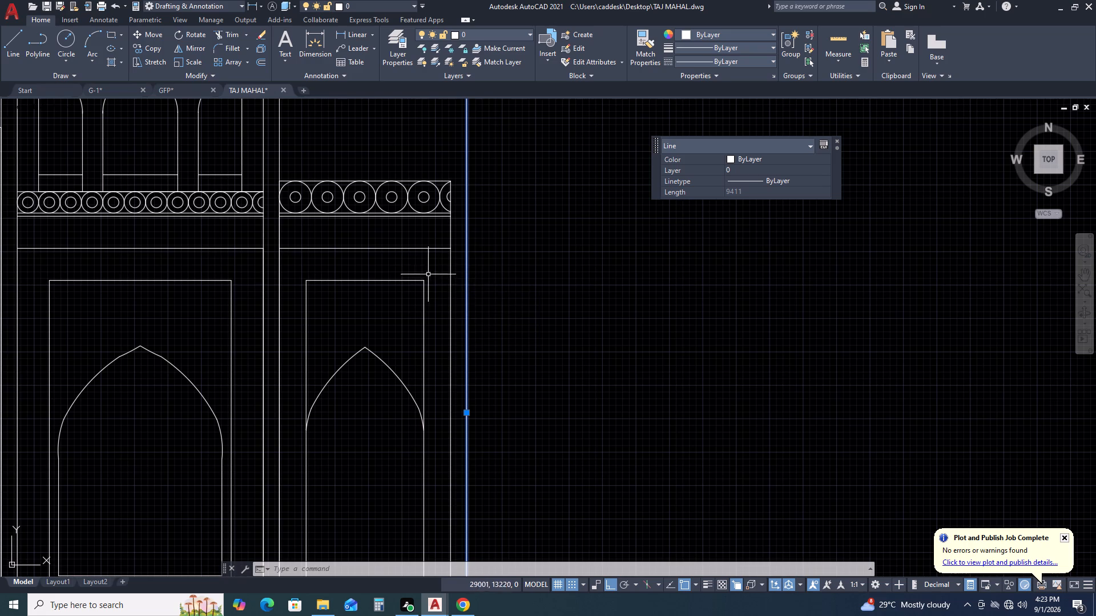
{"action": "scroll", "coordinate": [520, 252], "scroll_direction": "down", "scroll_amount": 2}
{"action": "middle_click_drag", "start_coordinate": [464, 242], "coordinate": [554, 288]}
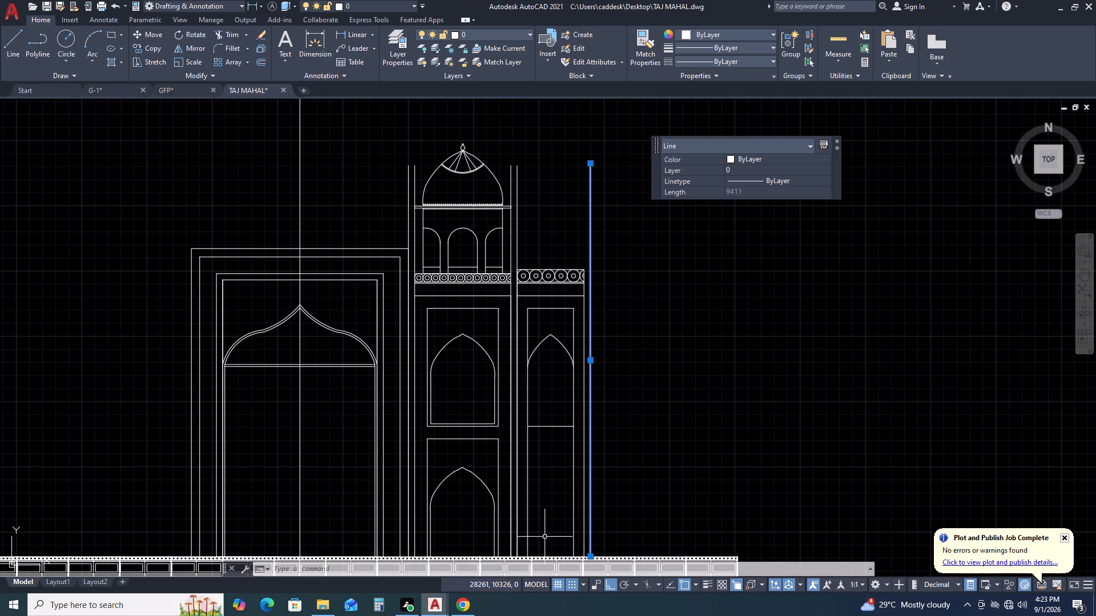